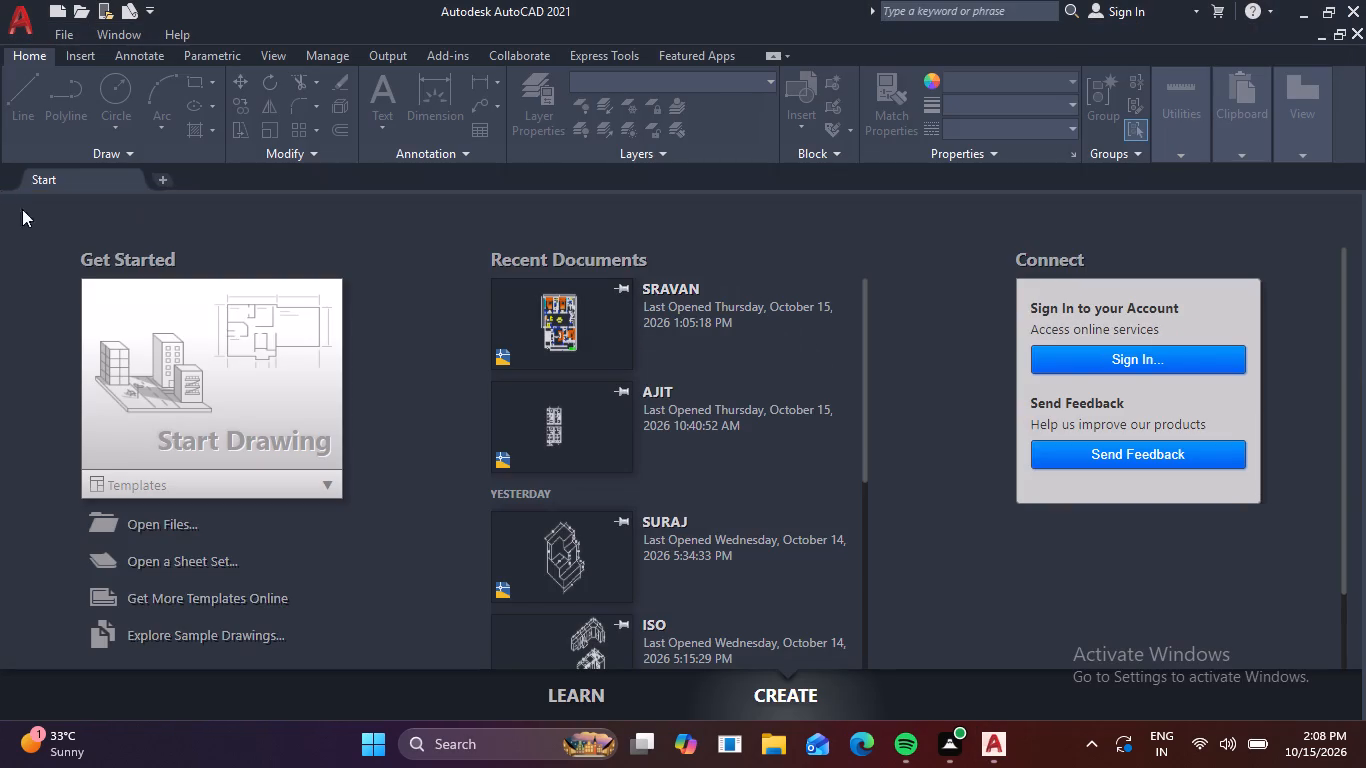
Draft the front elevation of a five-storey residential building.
Start a new drawing and turn off the grid display.
left_click(250, 364)
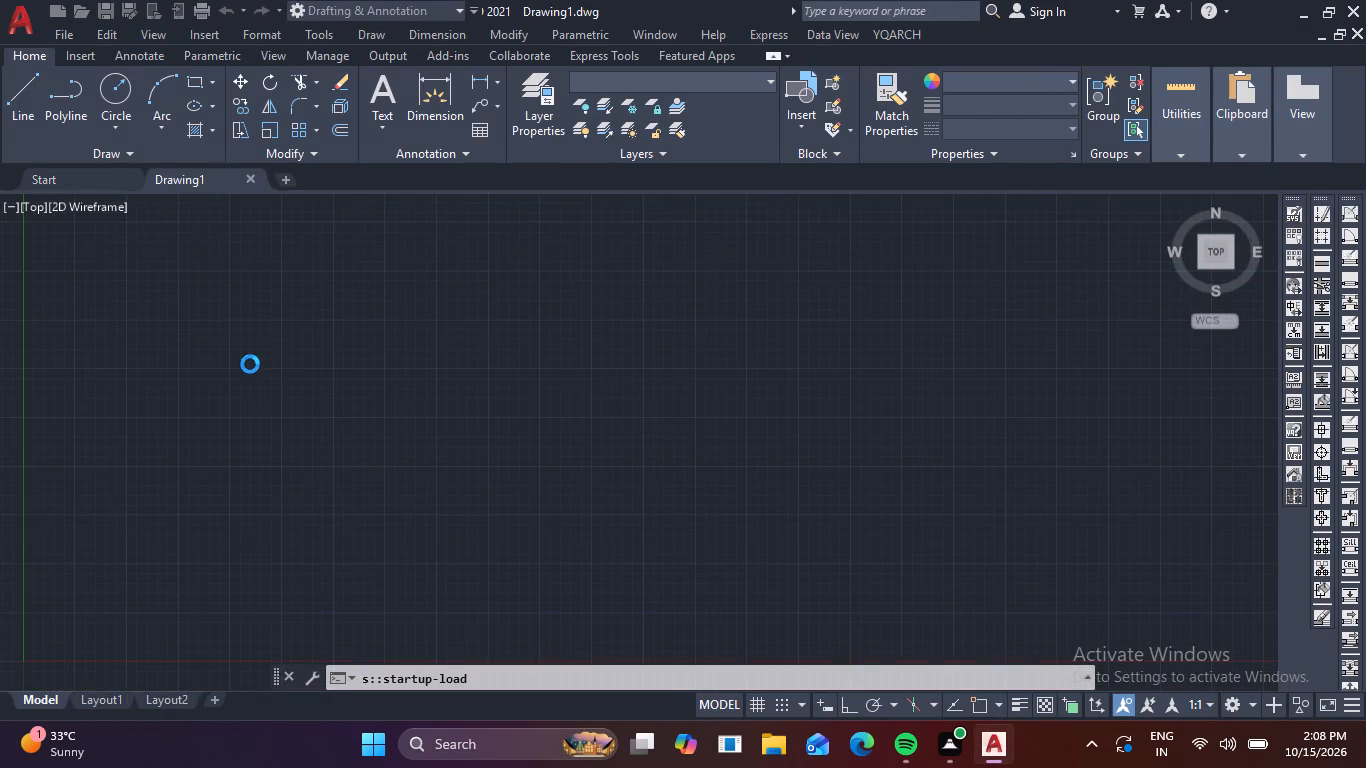
scroll(482, 368, "down", 3)
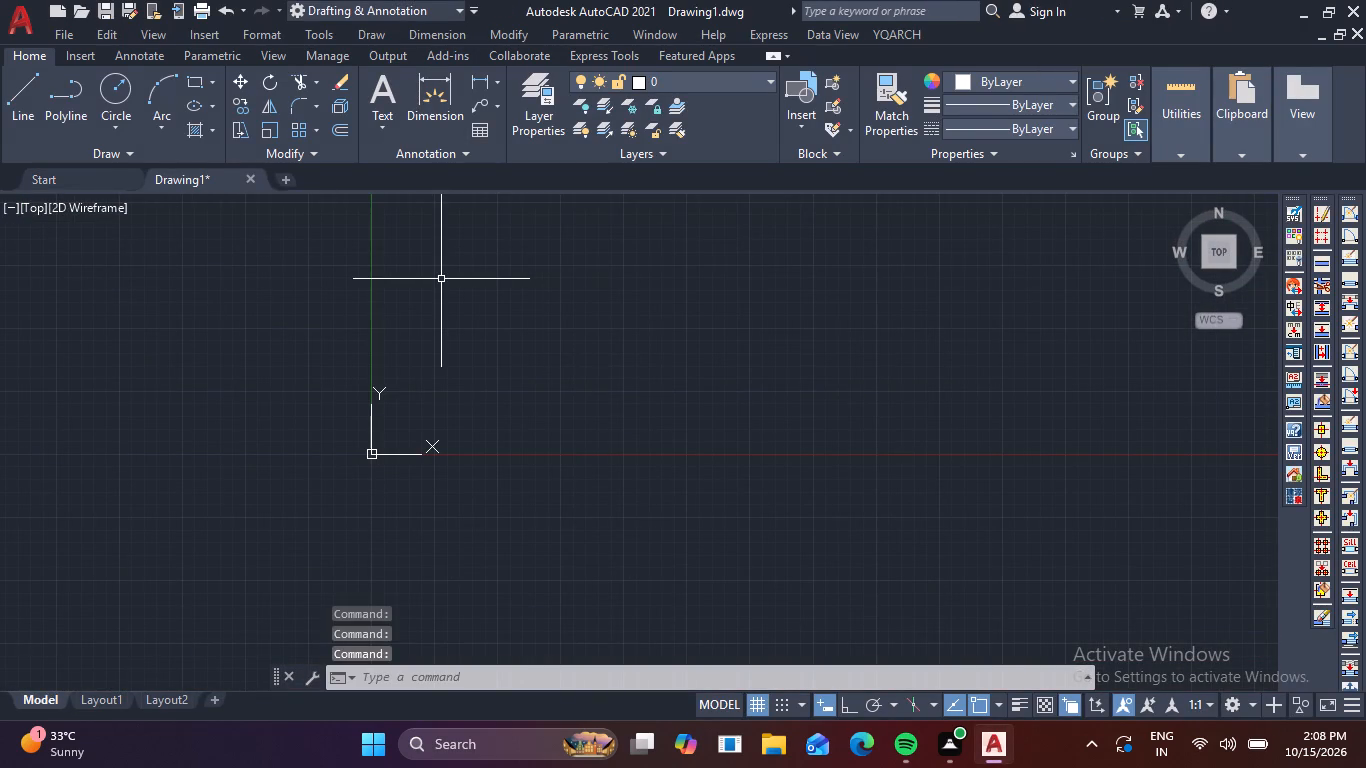
key("F7")
Configure the drawing units with Engineering length type and a length precision of 0'-0".
type("un")
key("space")
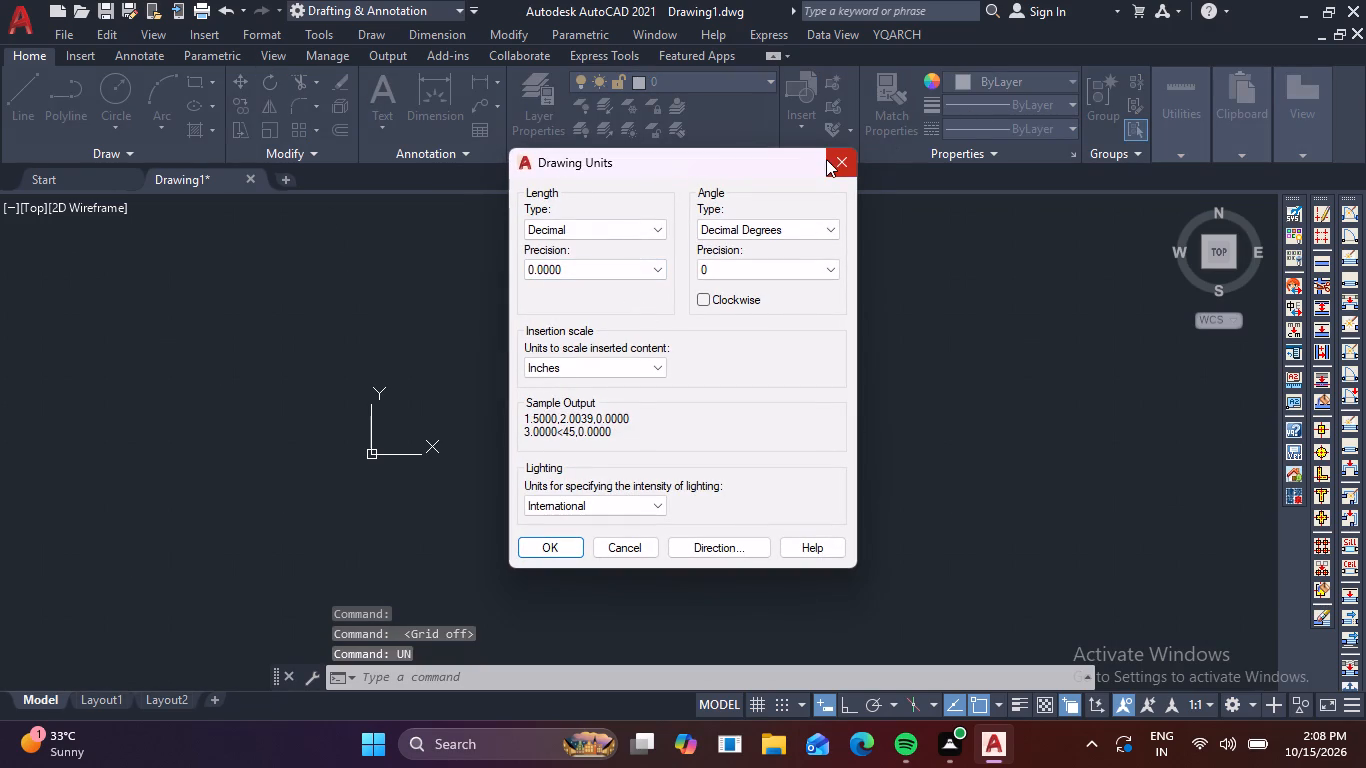
left_click(658, 231)
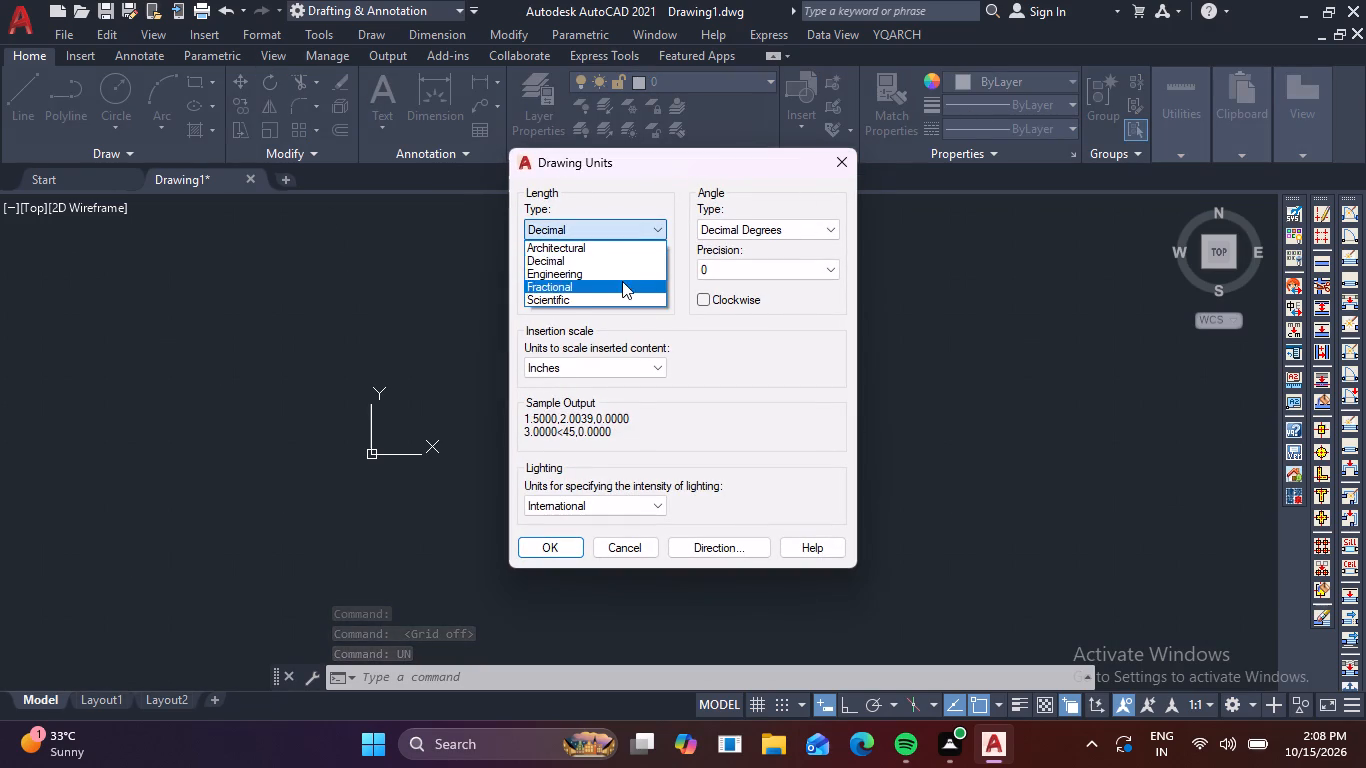
left_click(622, 281)
left_click(660, 222)
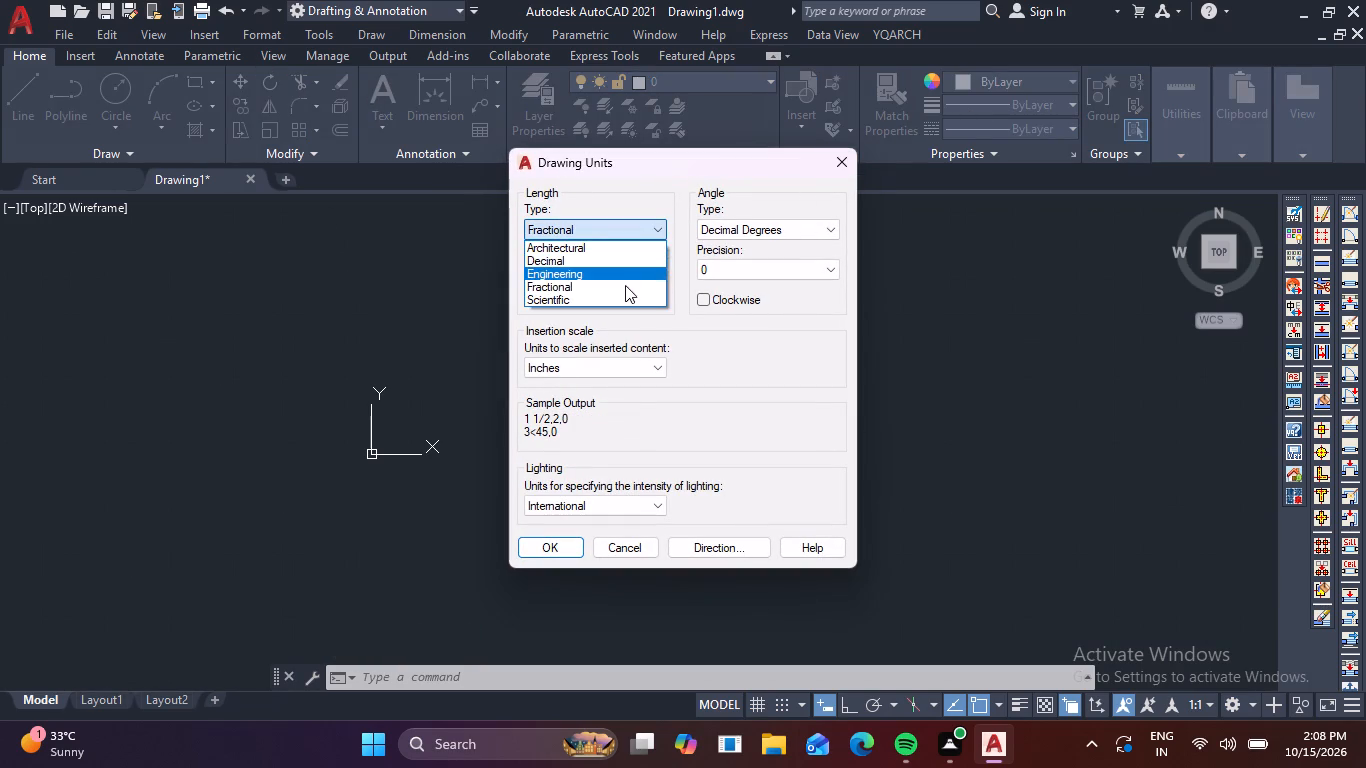
left_click(625, 285)
left_click(650, 233)
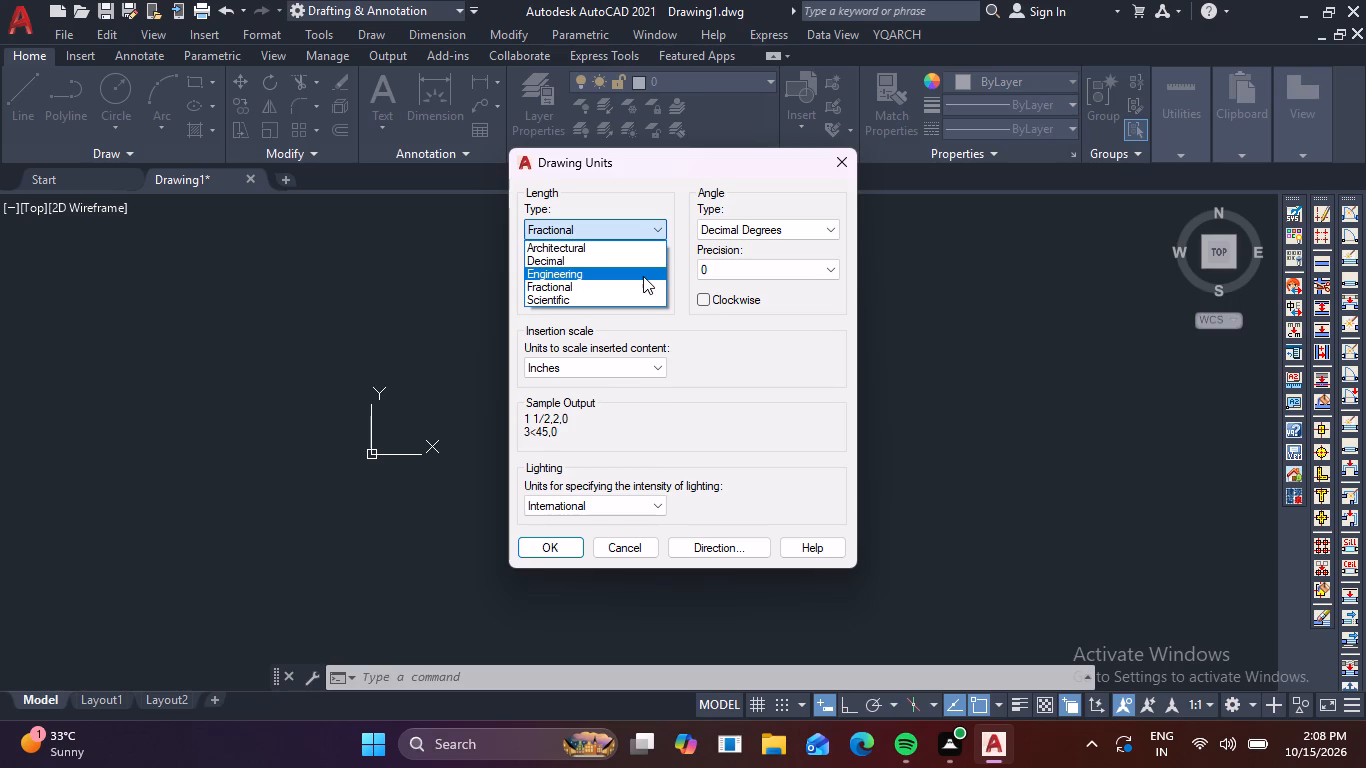
left_click(643, 276)
left_click(639, 271)
left_click(622, 290)
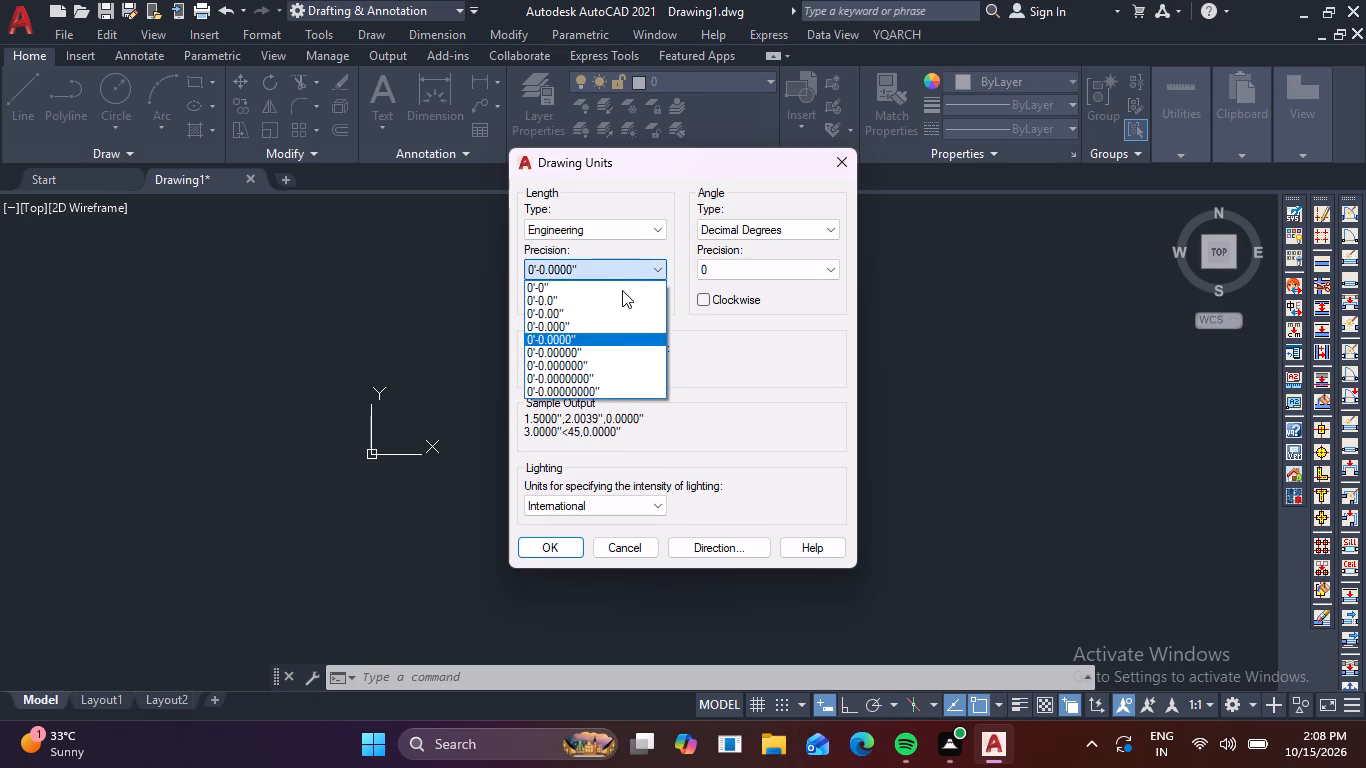
left_click(554, 555)
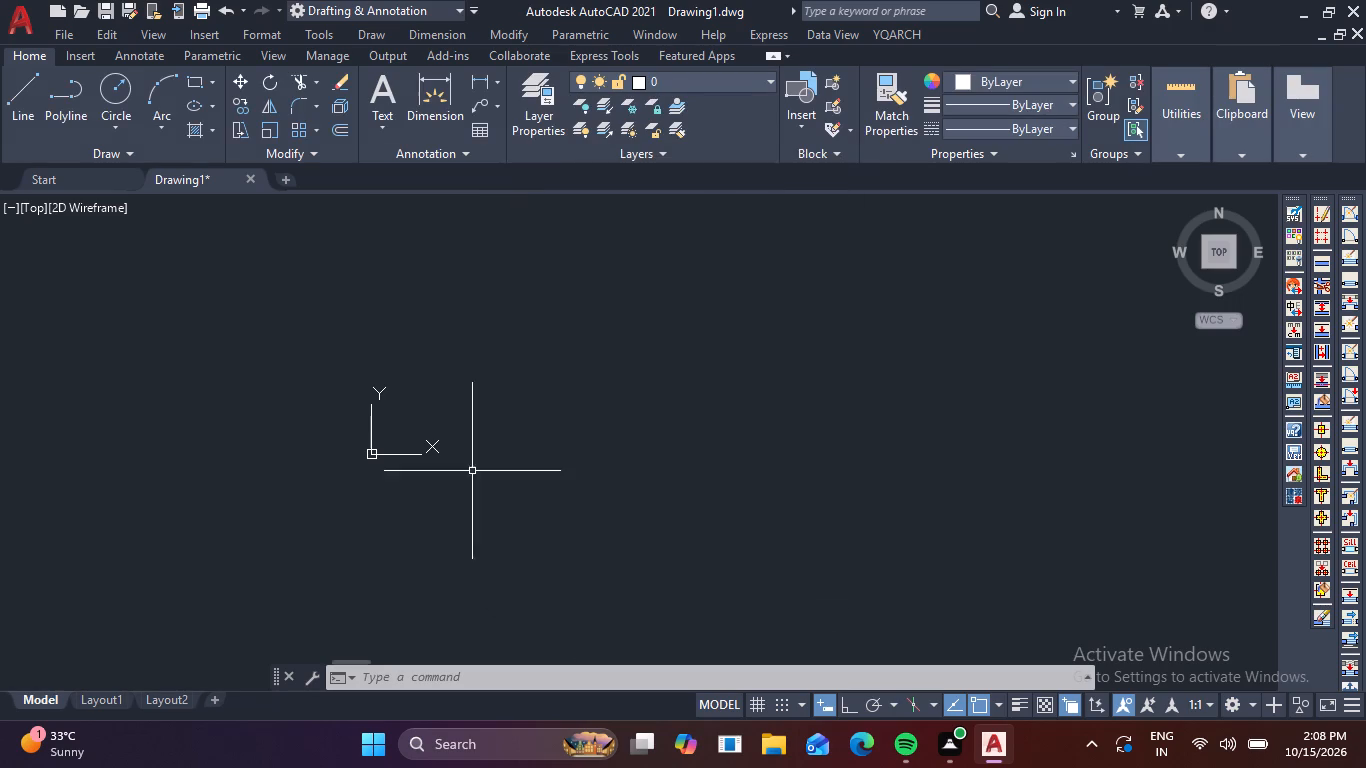
Hide the UCS icon and display the navigation bar in the viewport.
left_click(292, 60)
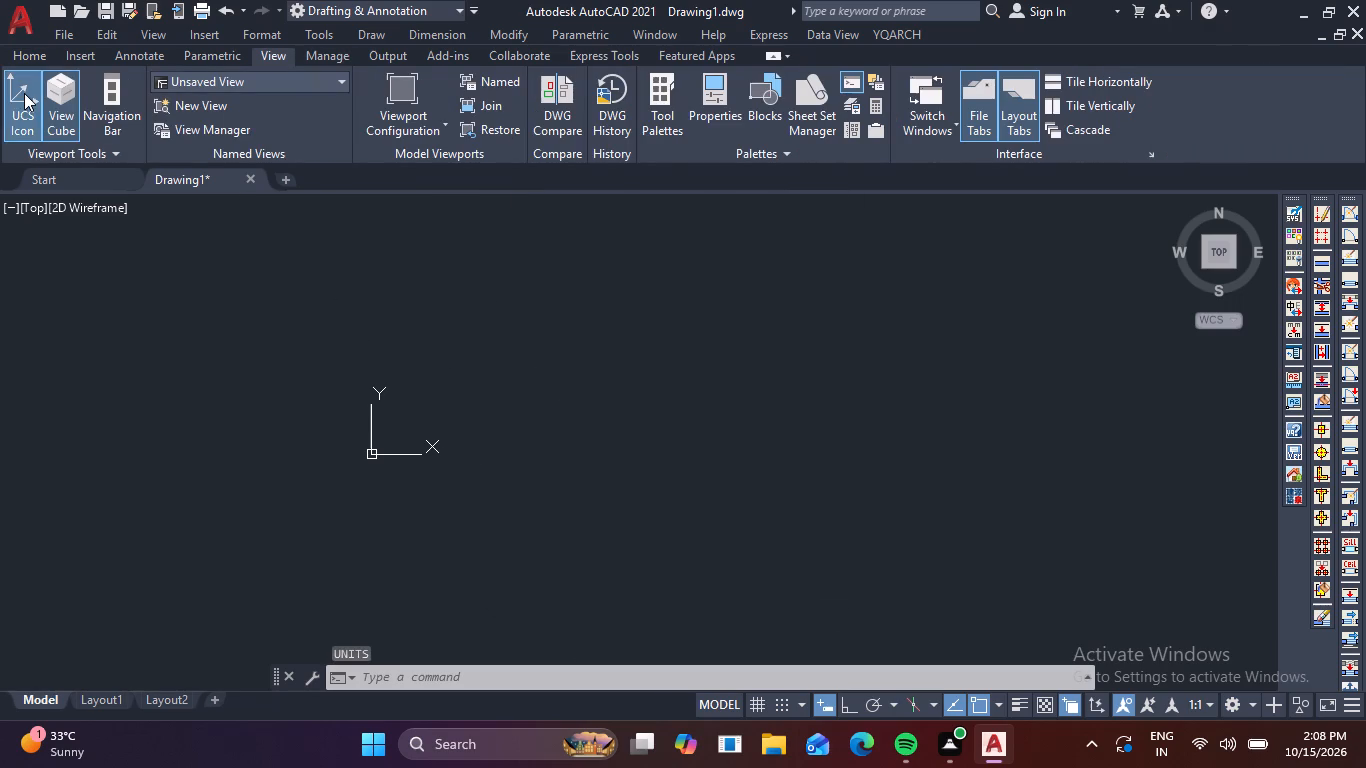
left_click(24, 93)
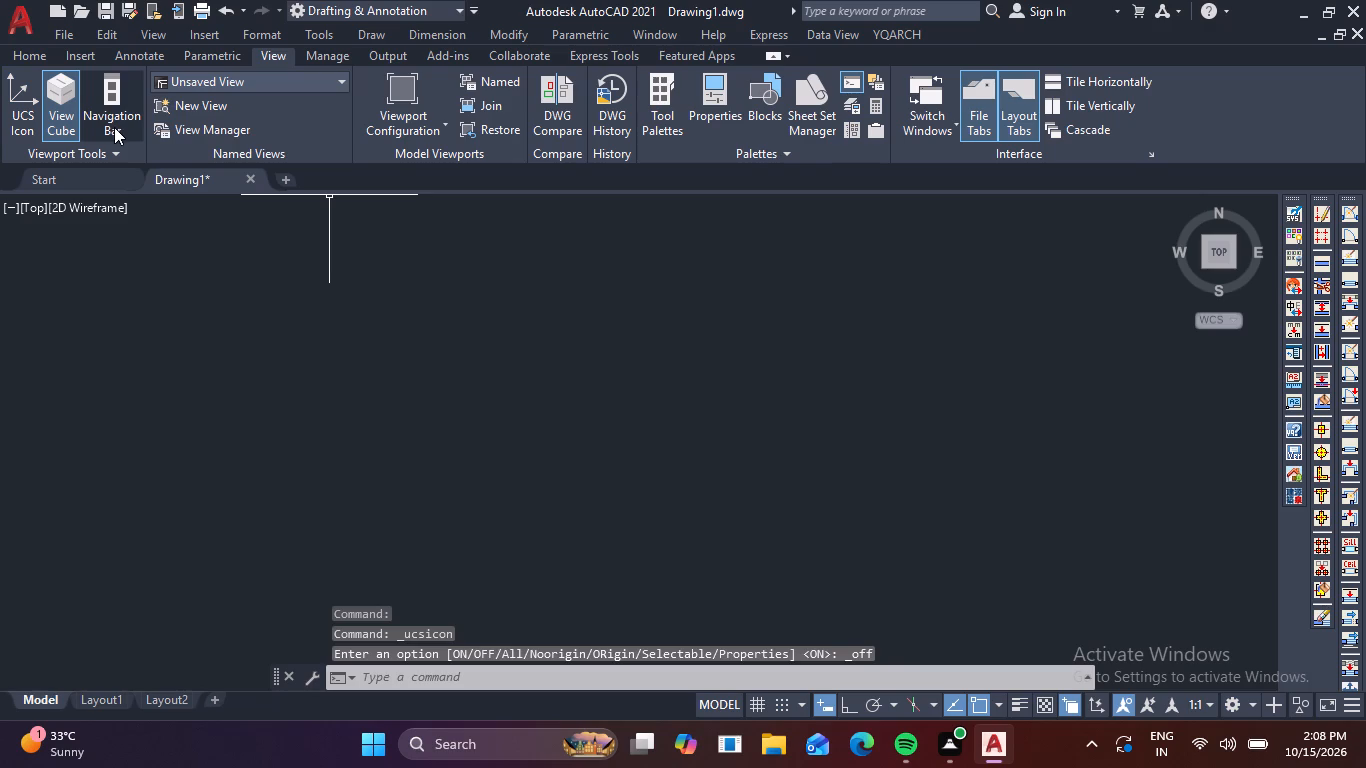
left_click(114, 127)
left_click(15, 55)
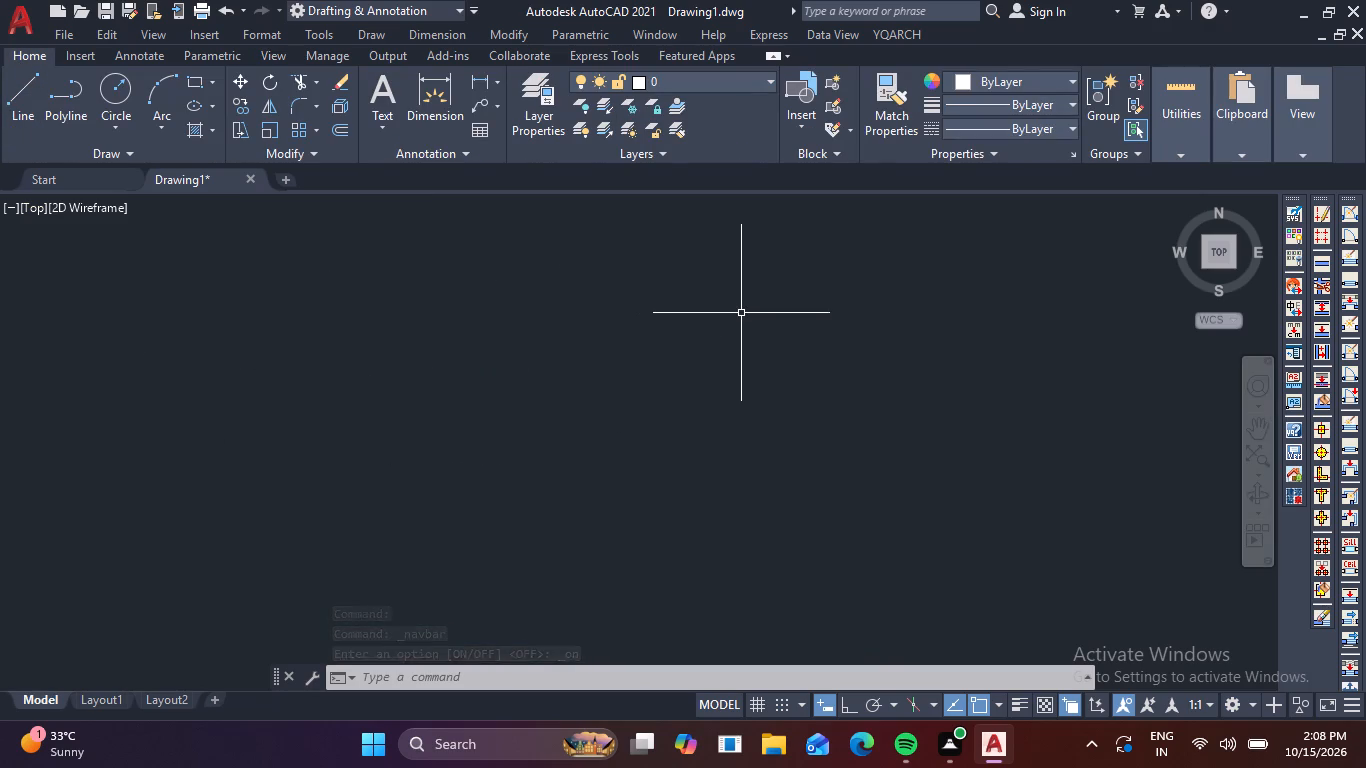
Review the length type and precision in the drawing units settings.
type("un")
key("space")
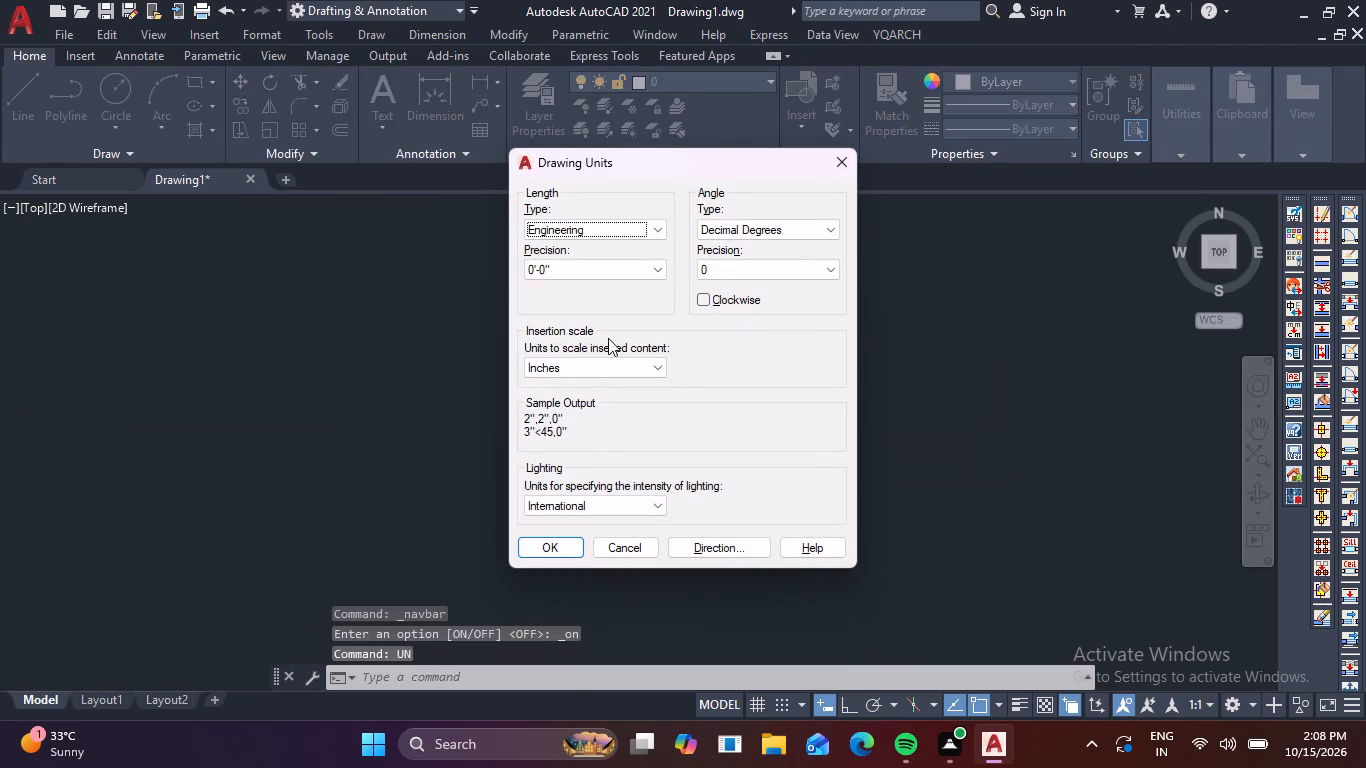
left_click(346, 360)
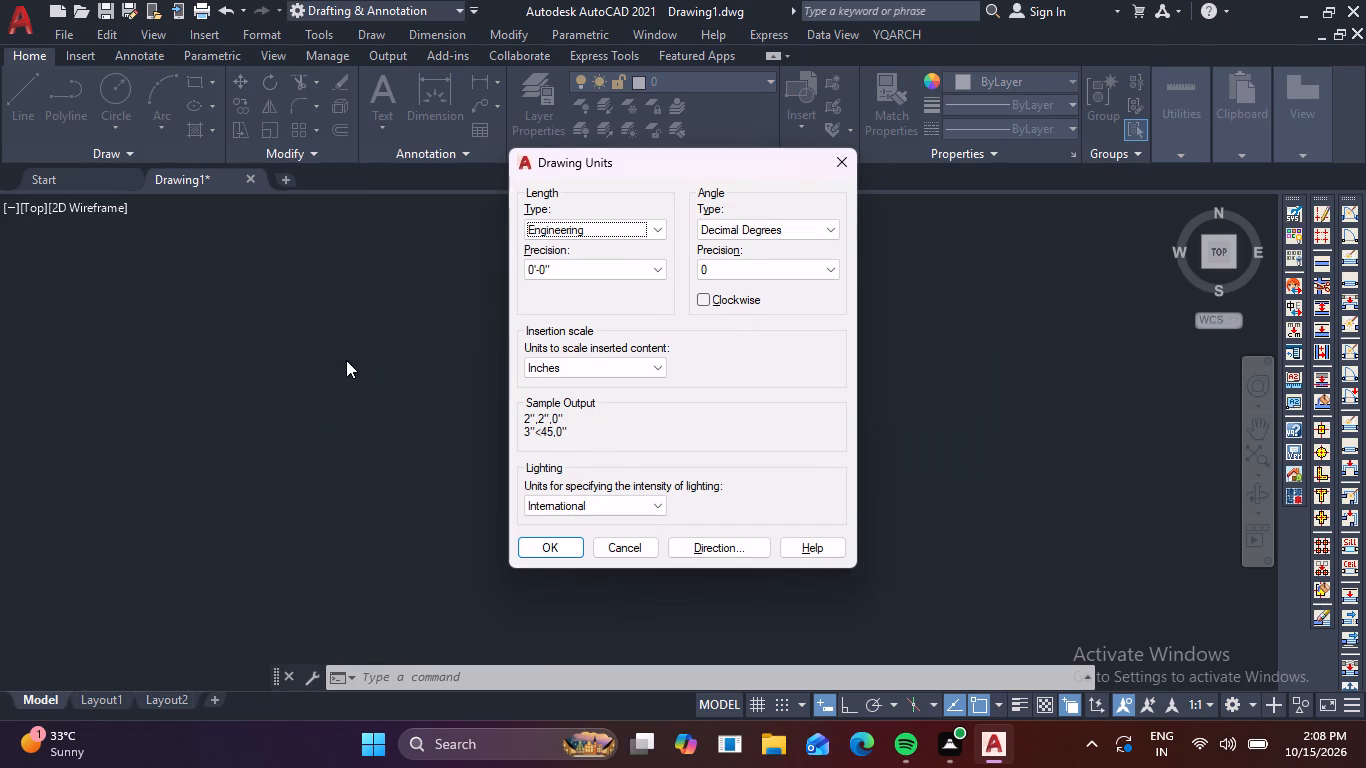
left_click(545, 550)
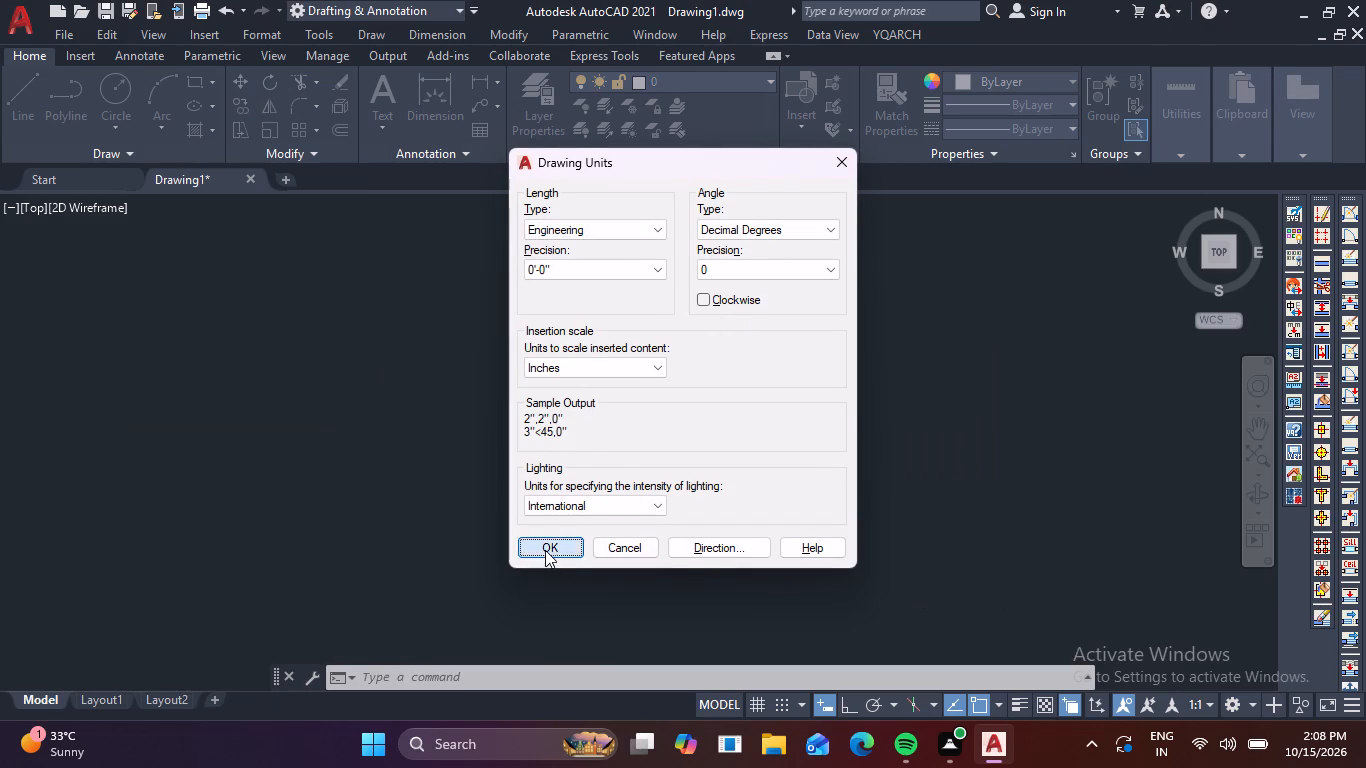
Draw a horizontal line 60' long with Ortho mode on.
type("l")
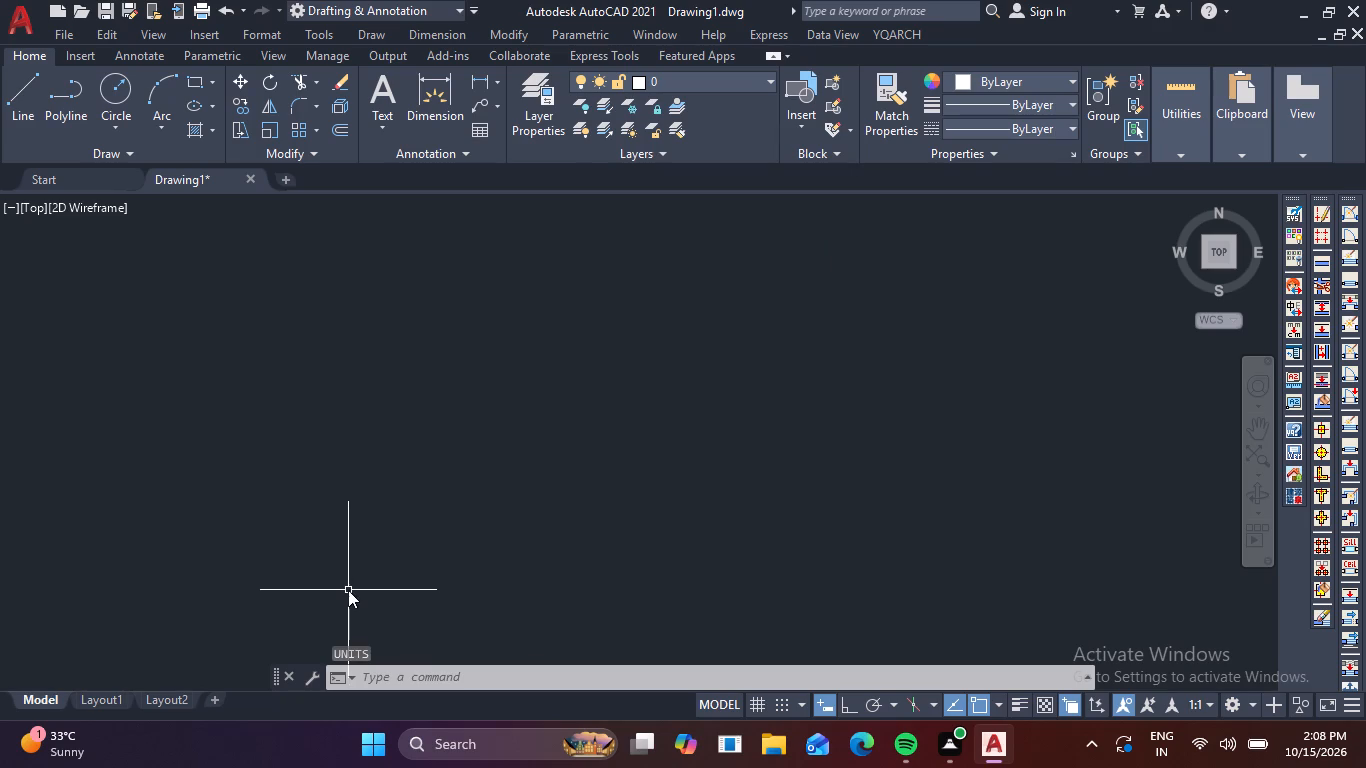
key("space")
left_click(180, 527)
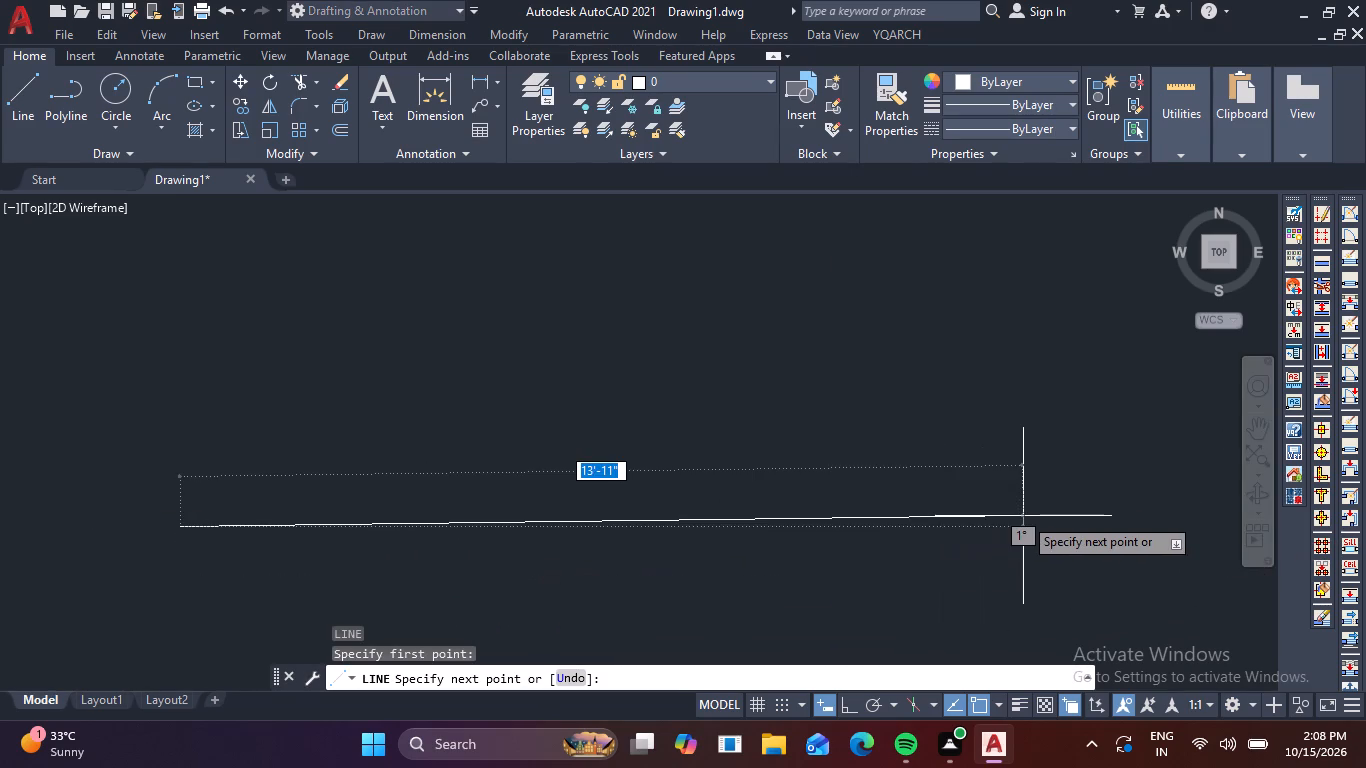
key("F8")
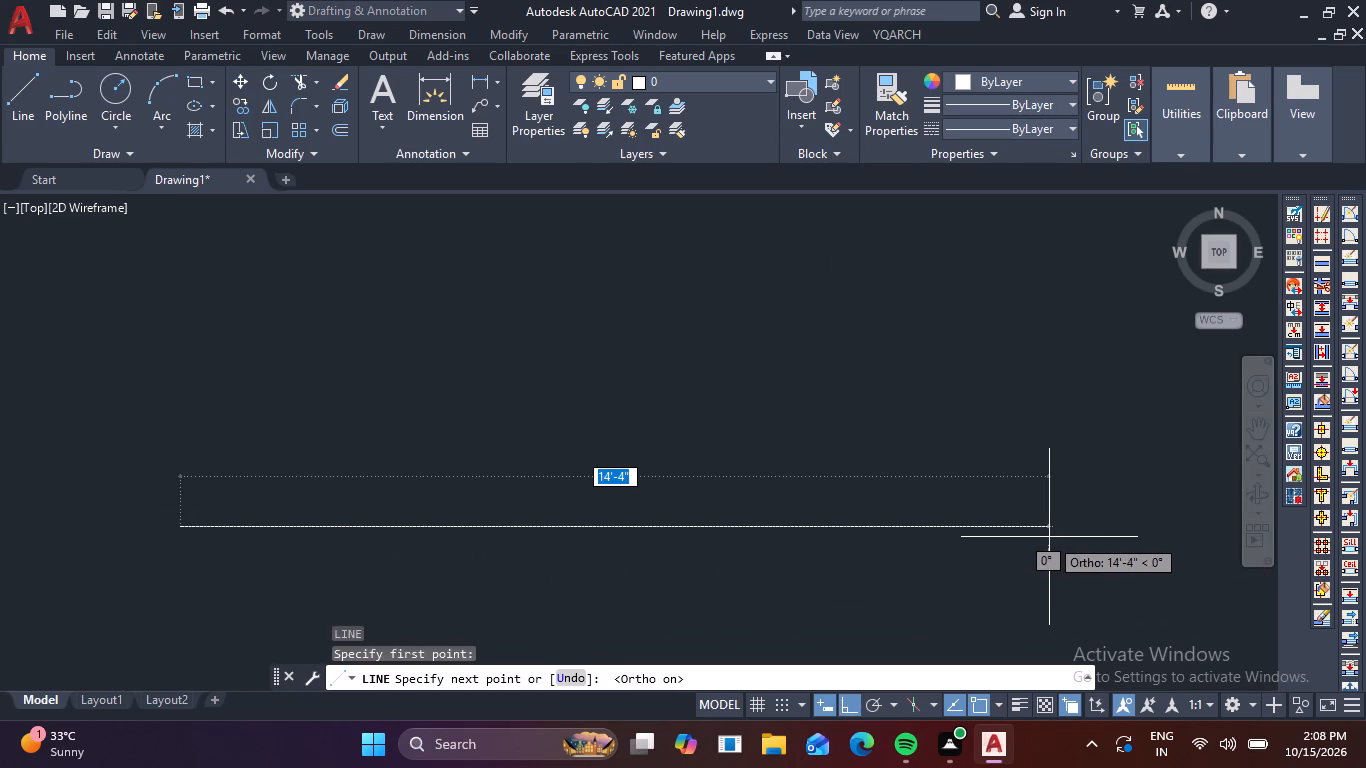
key("6")
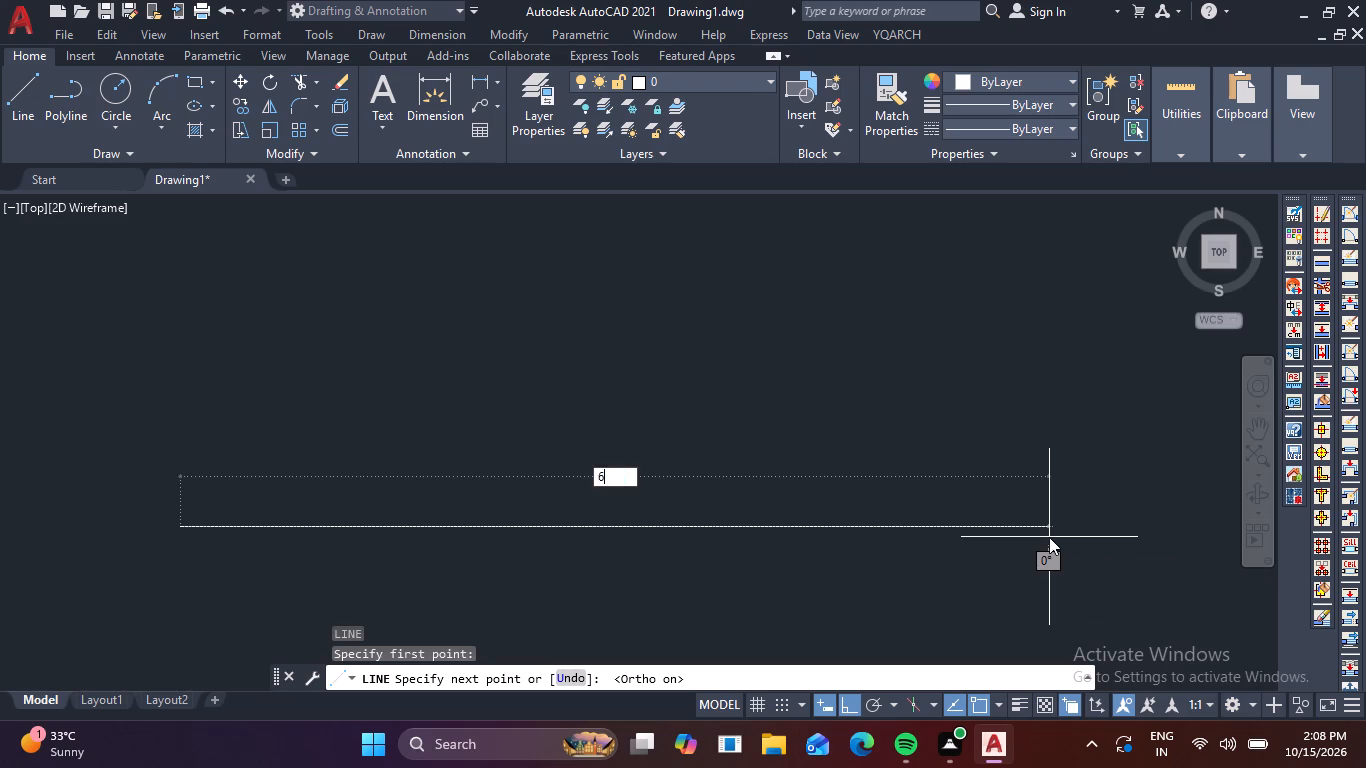
key("0")
key("apostrophe")
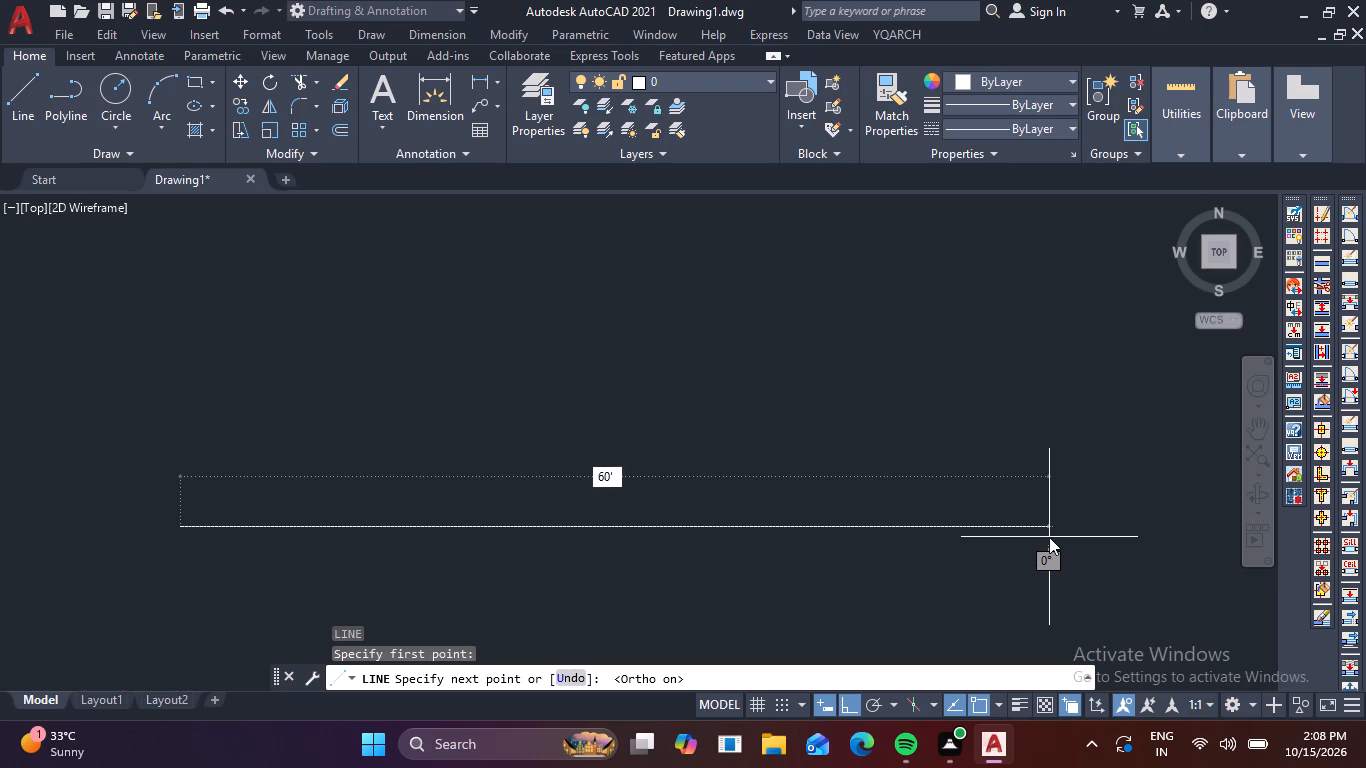
key("Return")
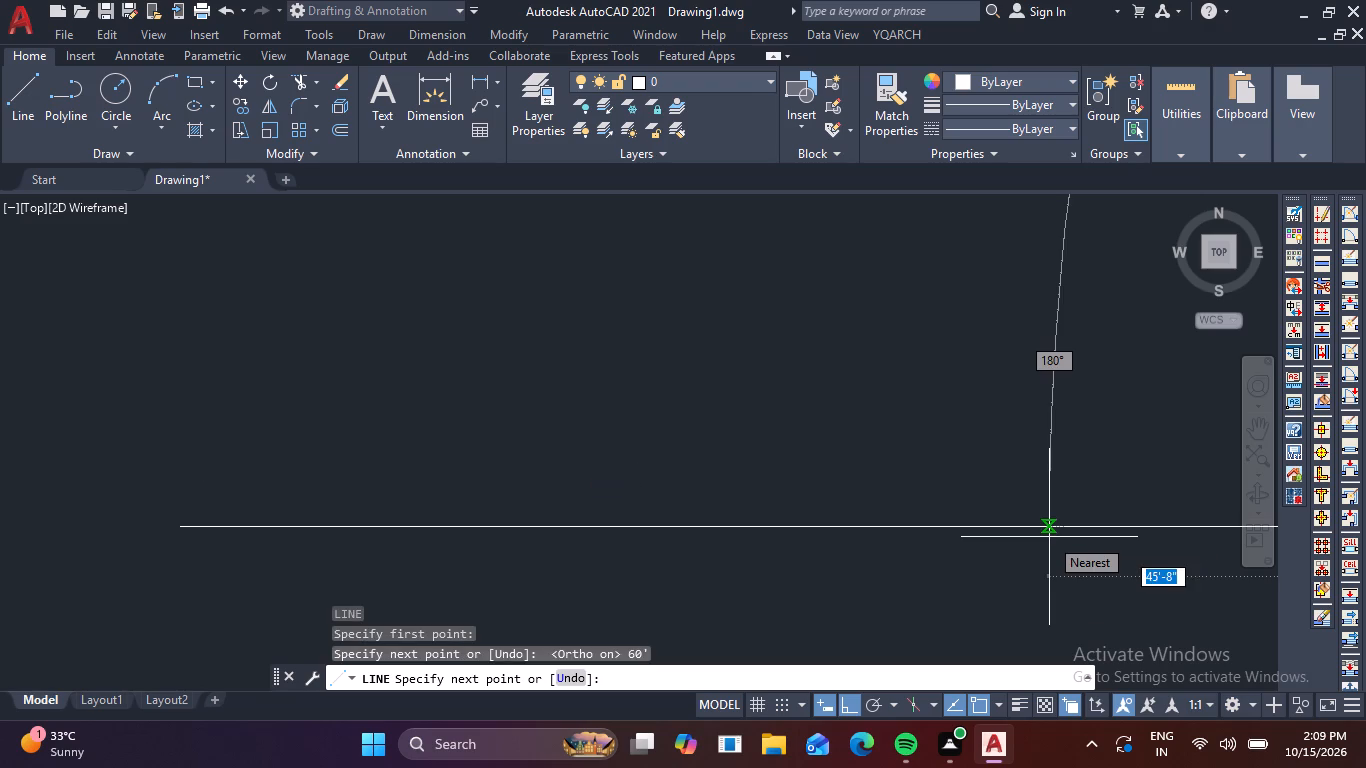
key("Escape")
Draw a vertical line 60' long upward from the left endpoint of the horizontal line.
scroll(1047, 538, "down", 4)
middle_click_drag(675, 438, 0, 366)
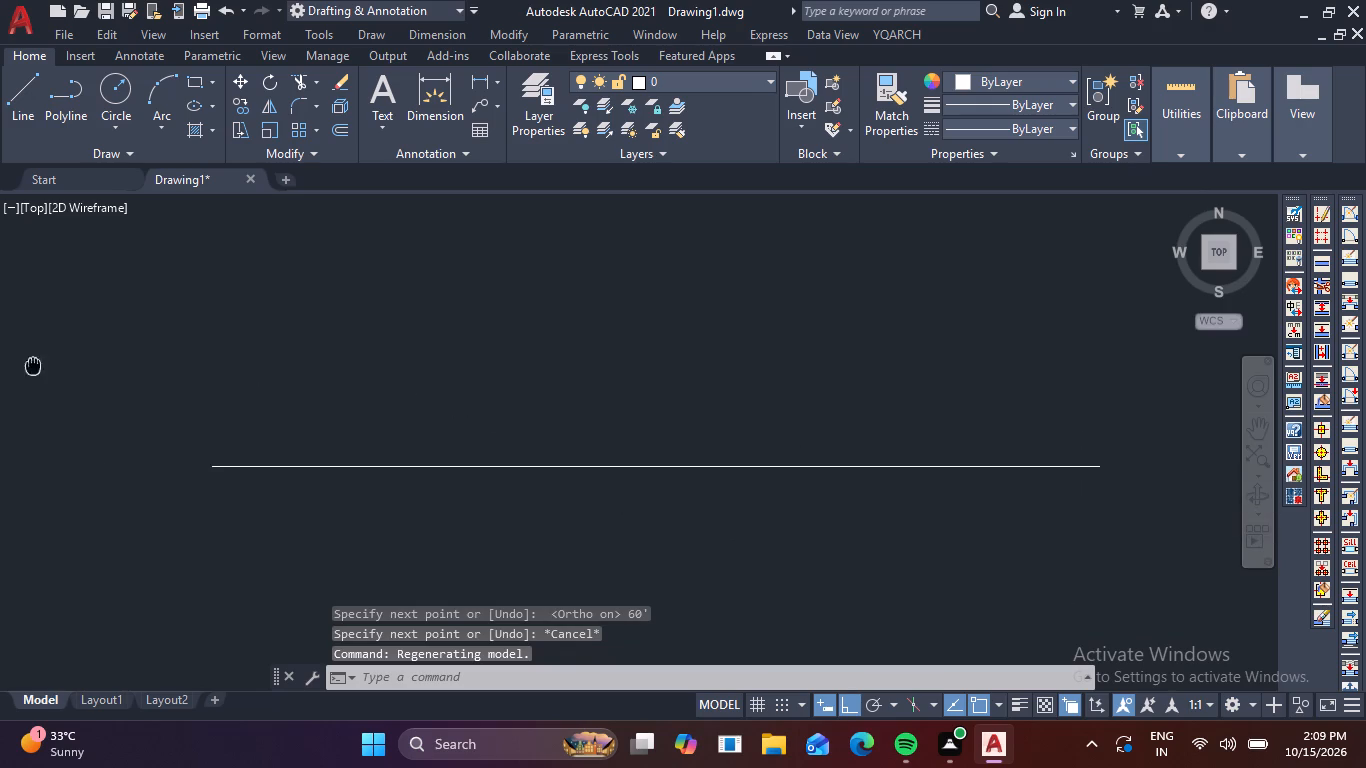
middle_click_drag(0, 366, 0, 358)
scroll(570, 466, "down", 1)
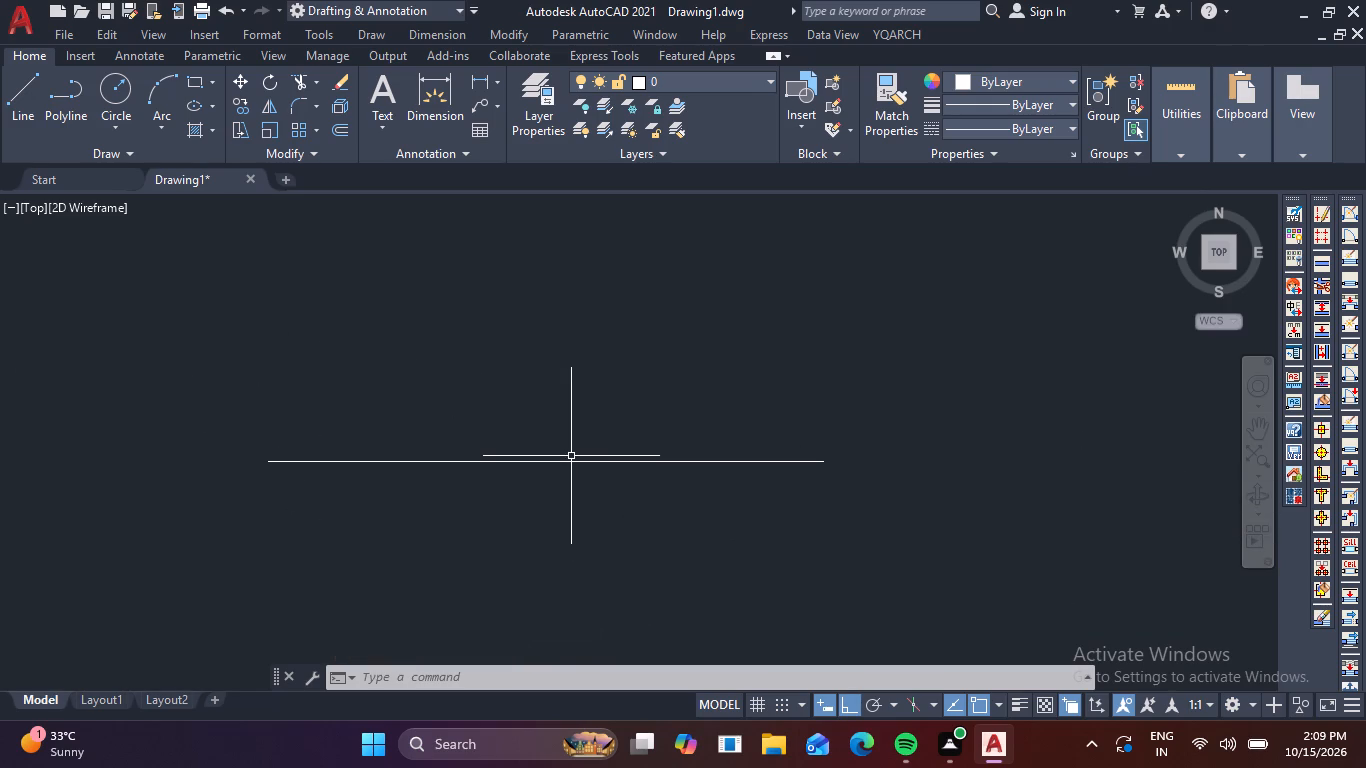
type("l")
key("space")
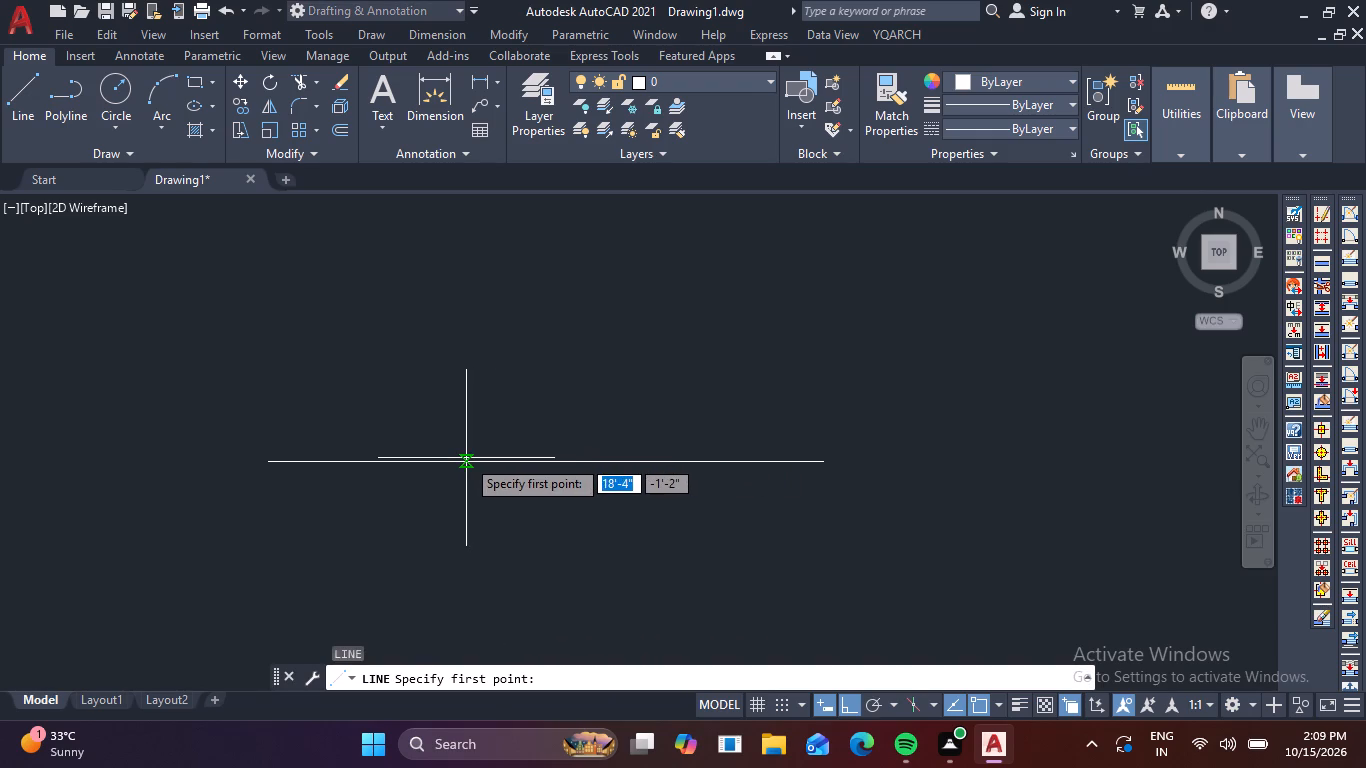
left_click(264, 458)
middle_click_drag(310, 307, 306, 440)
scroll(306, 455, "down", 5)
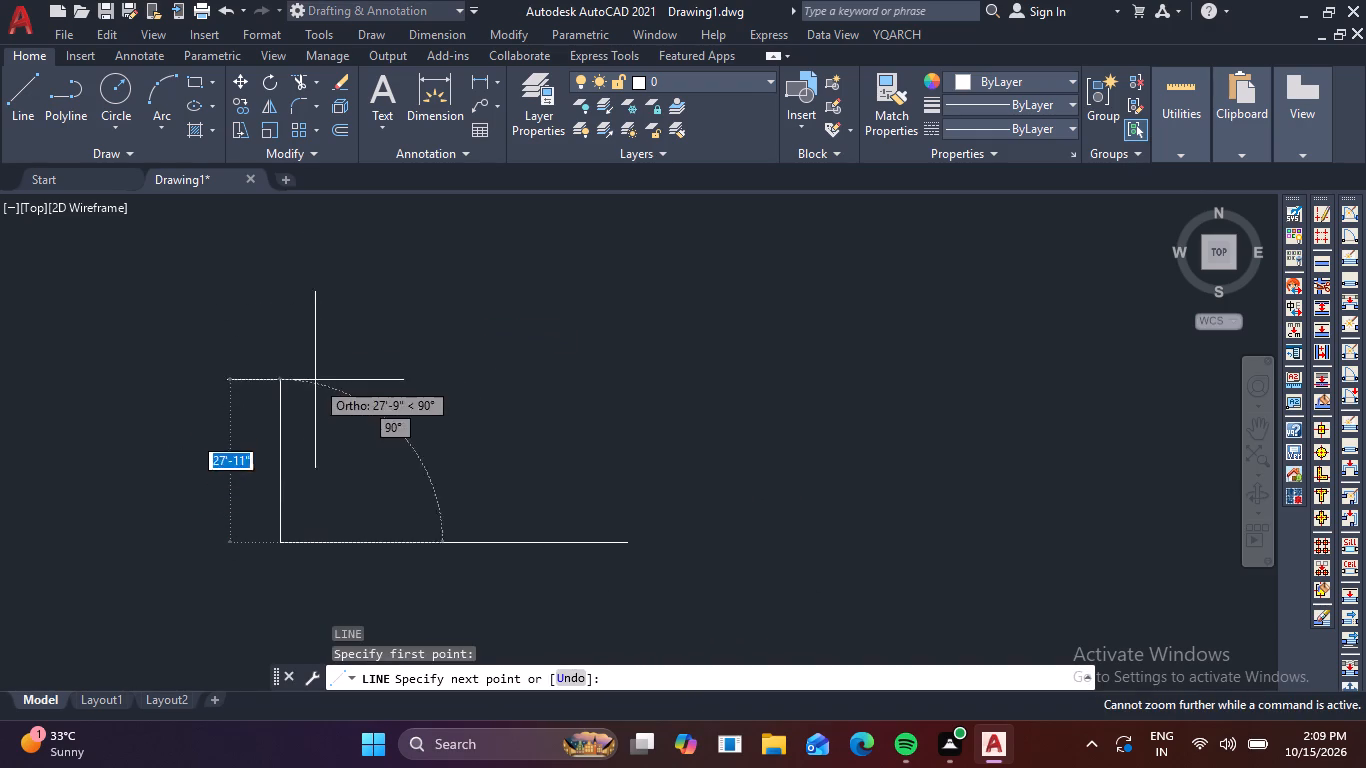
middle_click_drag(315, 372, 287, 515)
middle_click_drag(324, 300, 292, 550)
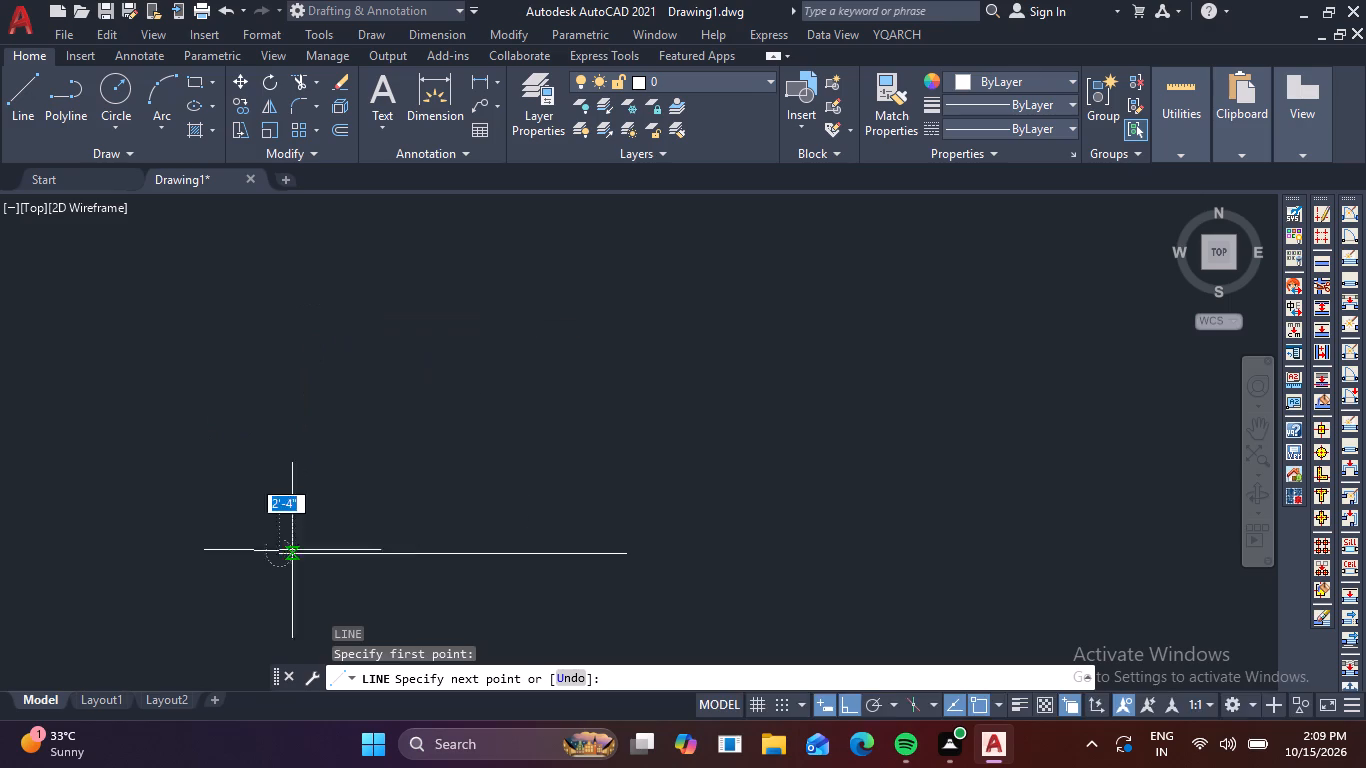
middle_click_drag(380, 406, 355, 576)
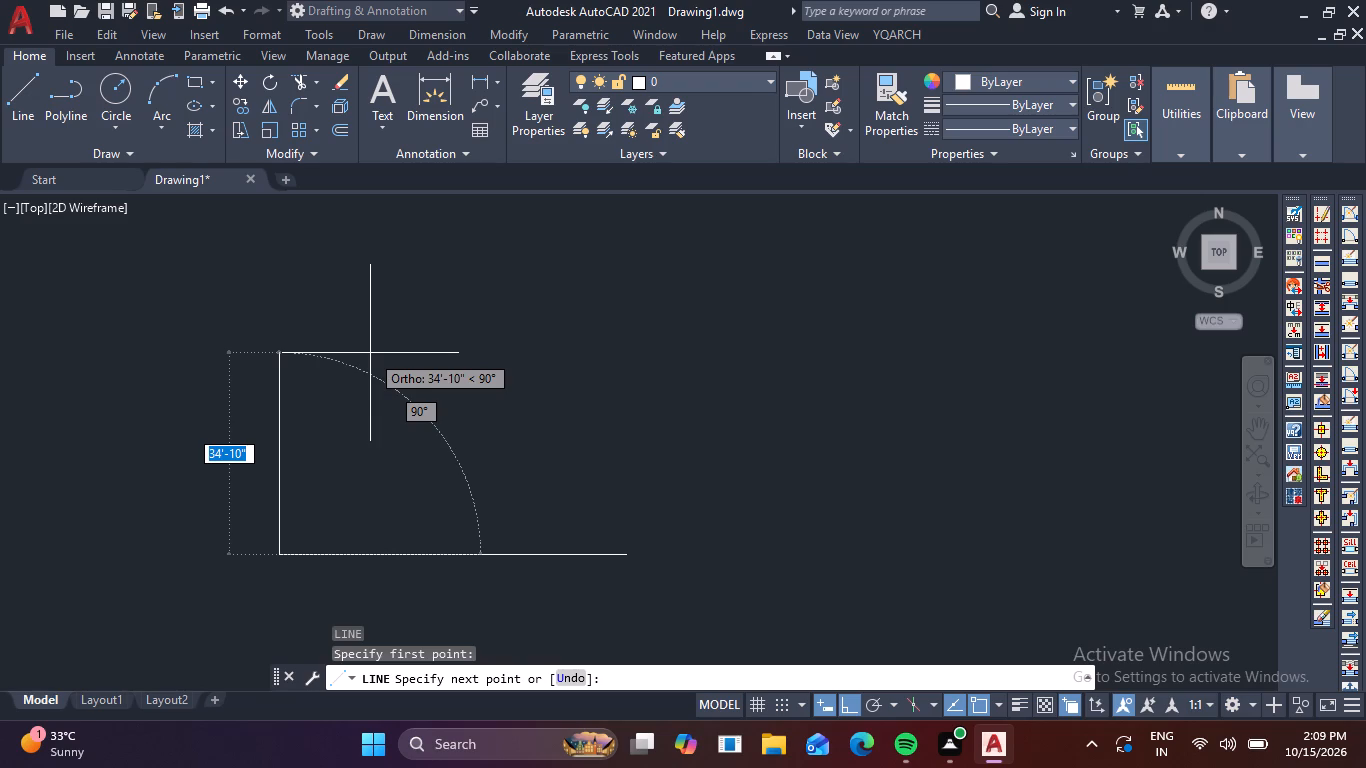
type("60")
key("Return")
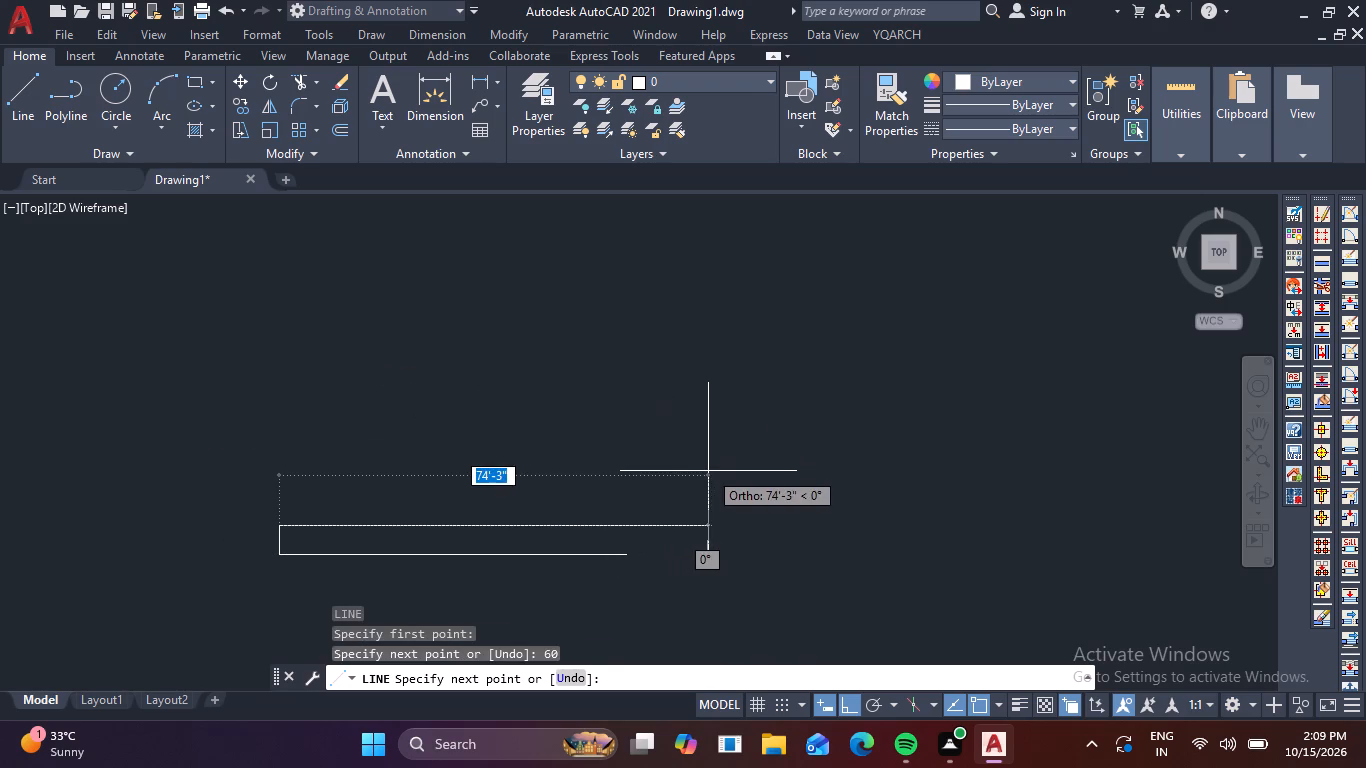
left_click(581, 675)
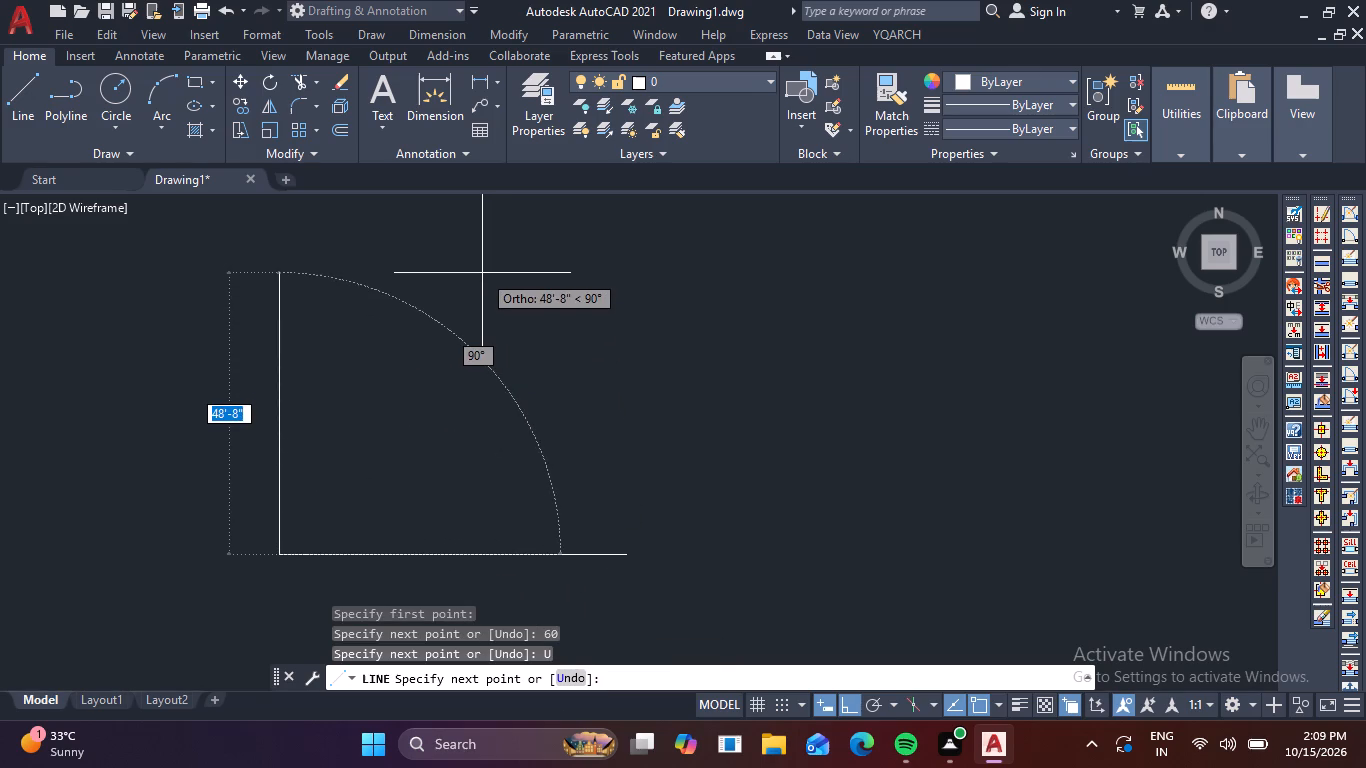
key("6")
type("0'")
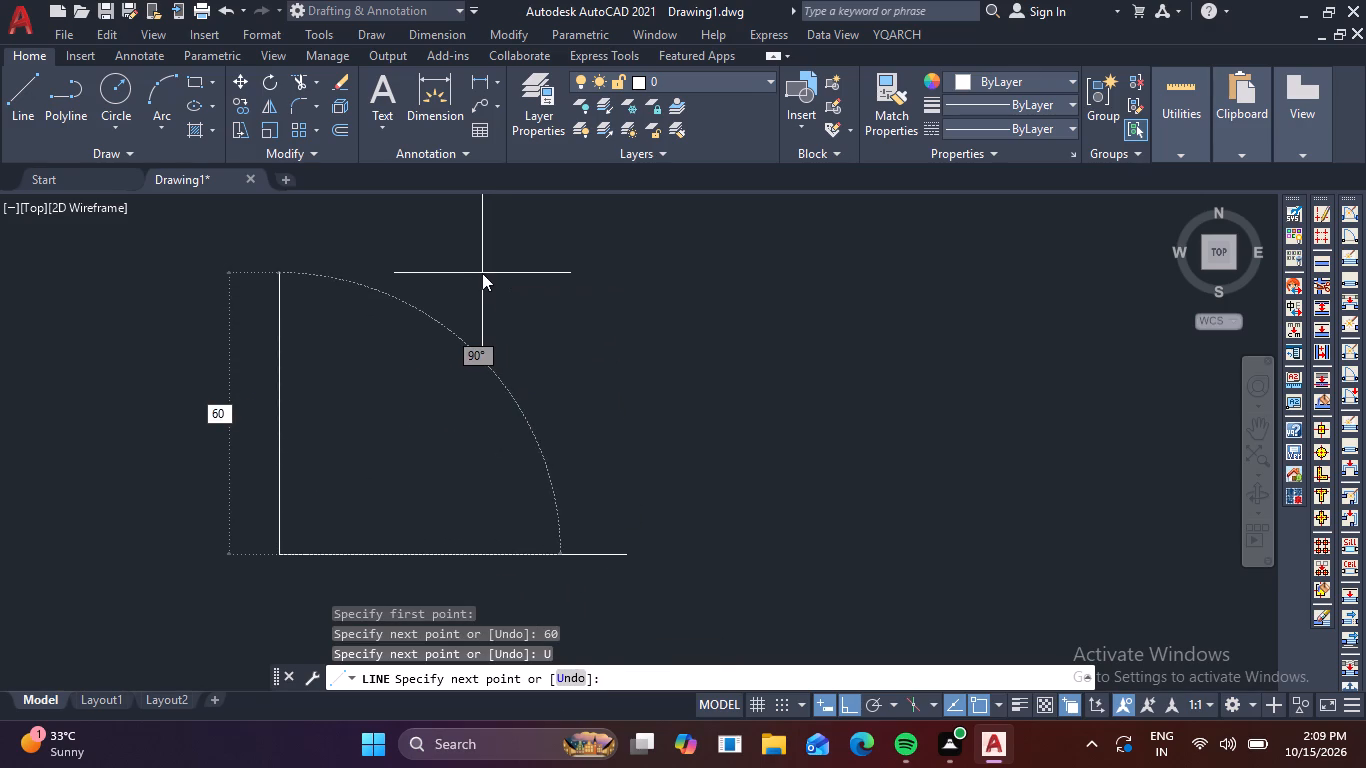
key("Return")
key("Escape")
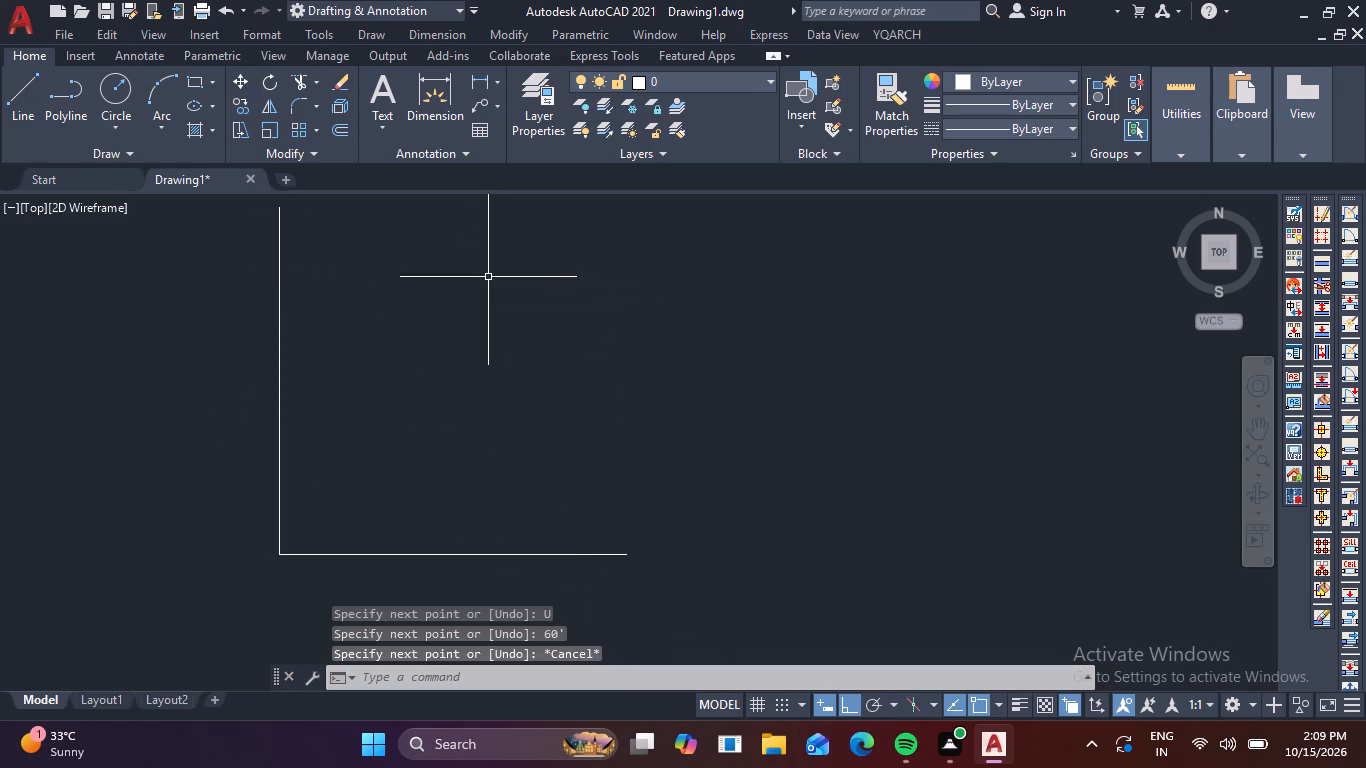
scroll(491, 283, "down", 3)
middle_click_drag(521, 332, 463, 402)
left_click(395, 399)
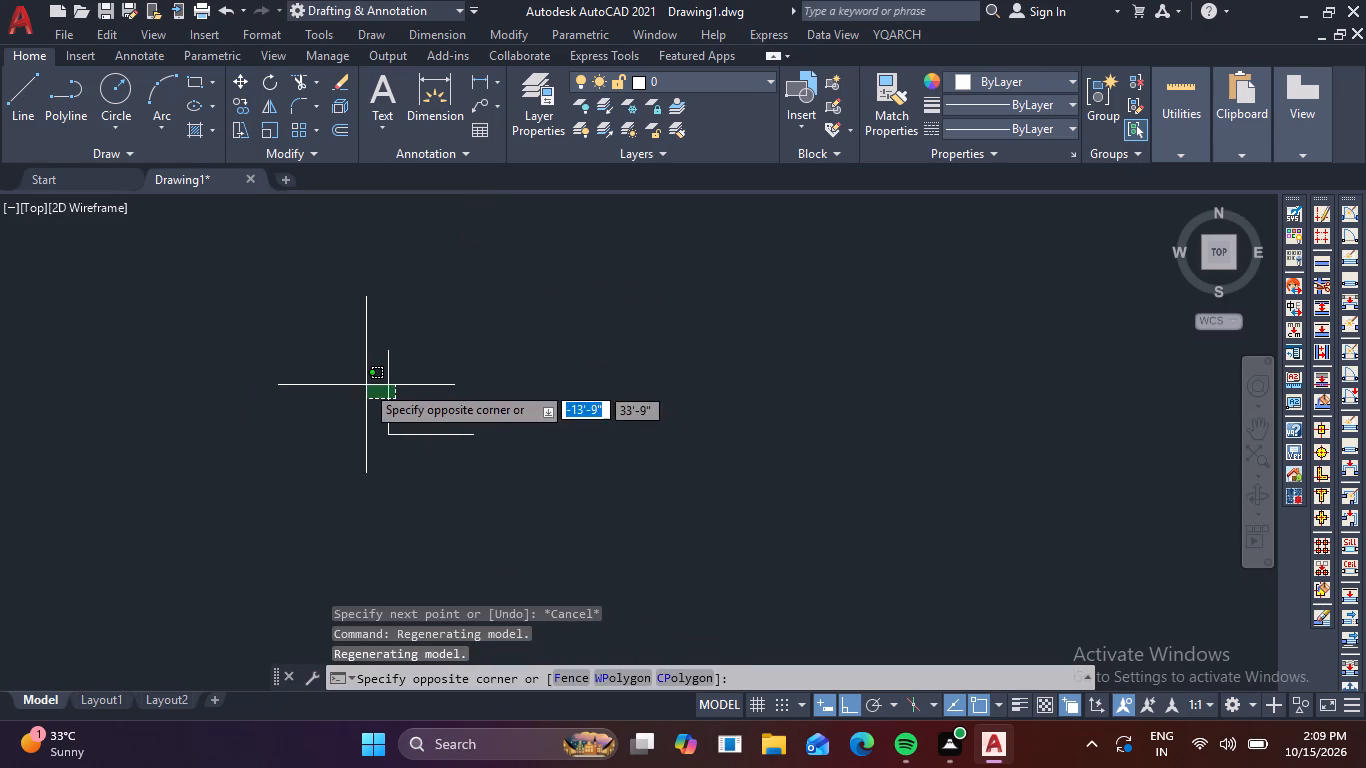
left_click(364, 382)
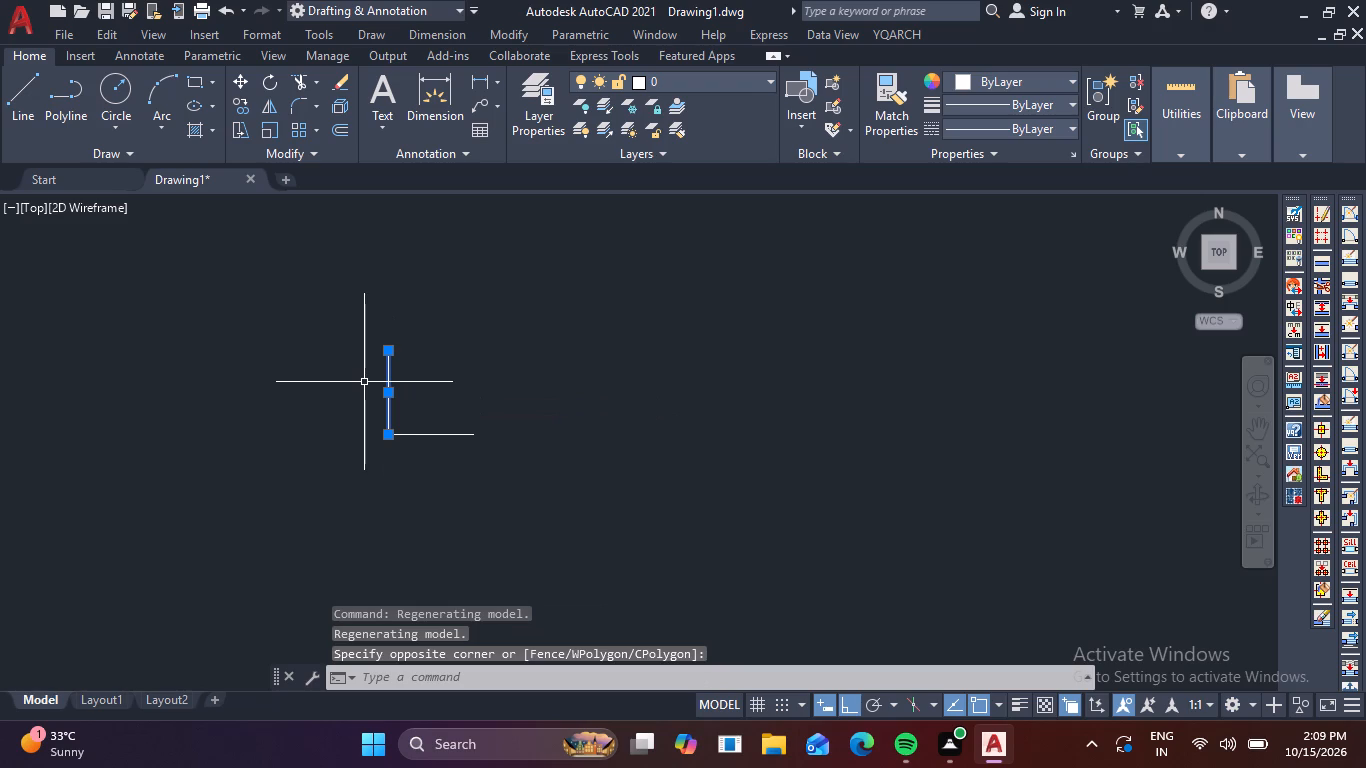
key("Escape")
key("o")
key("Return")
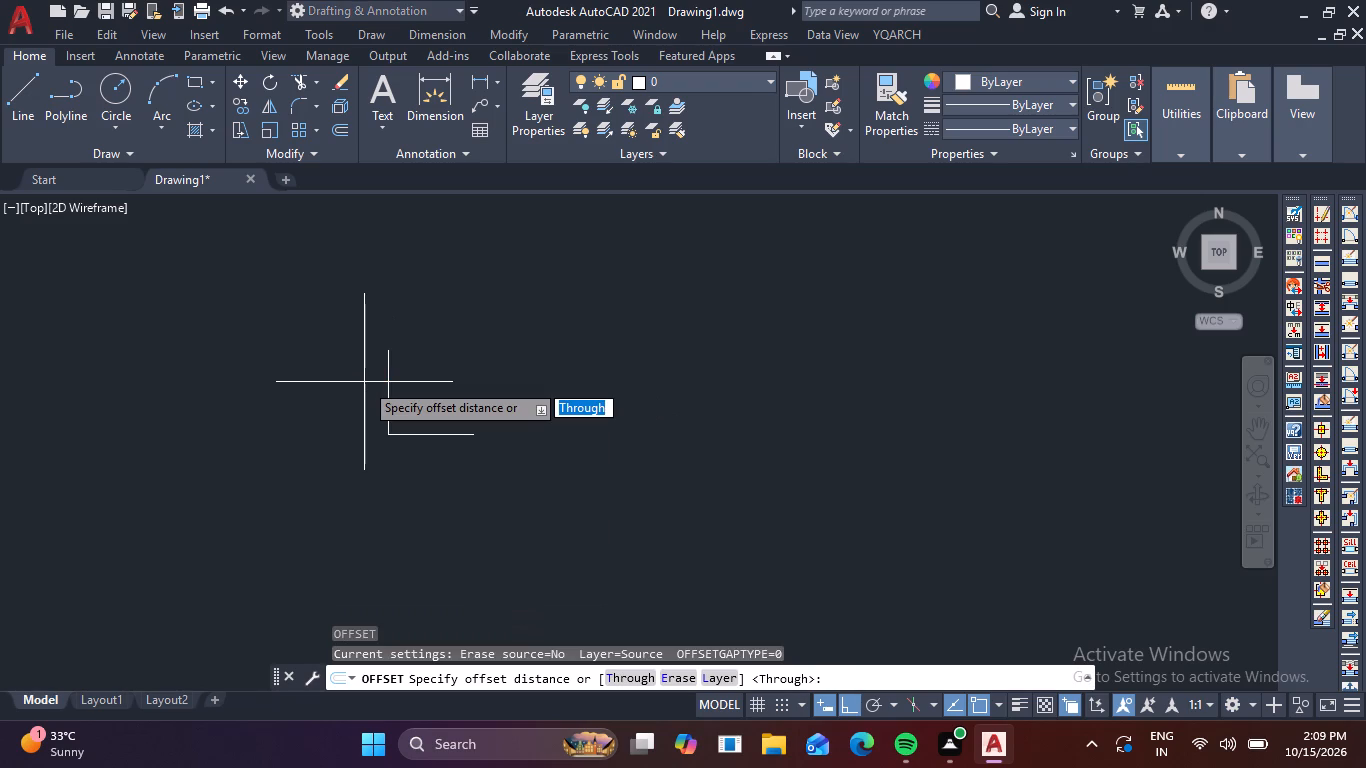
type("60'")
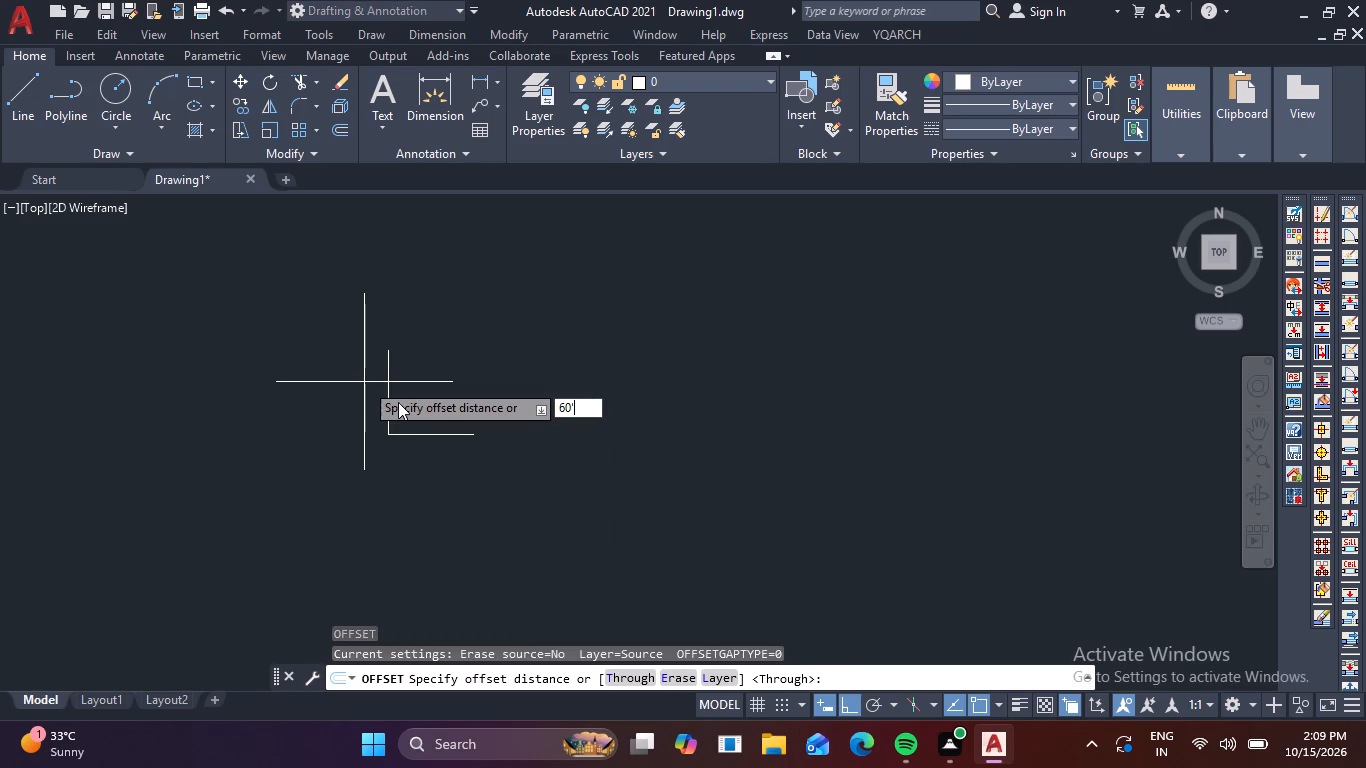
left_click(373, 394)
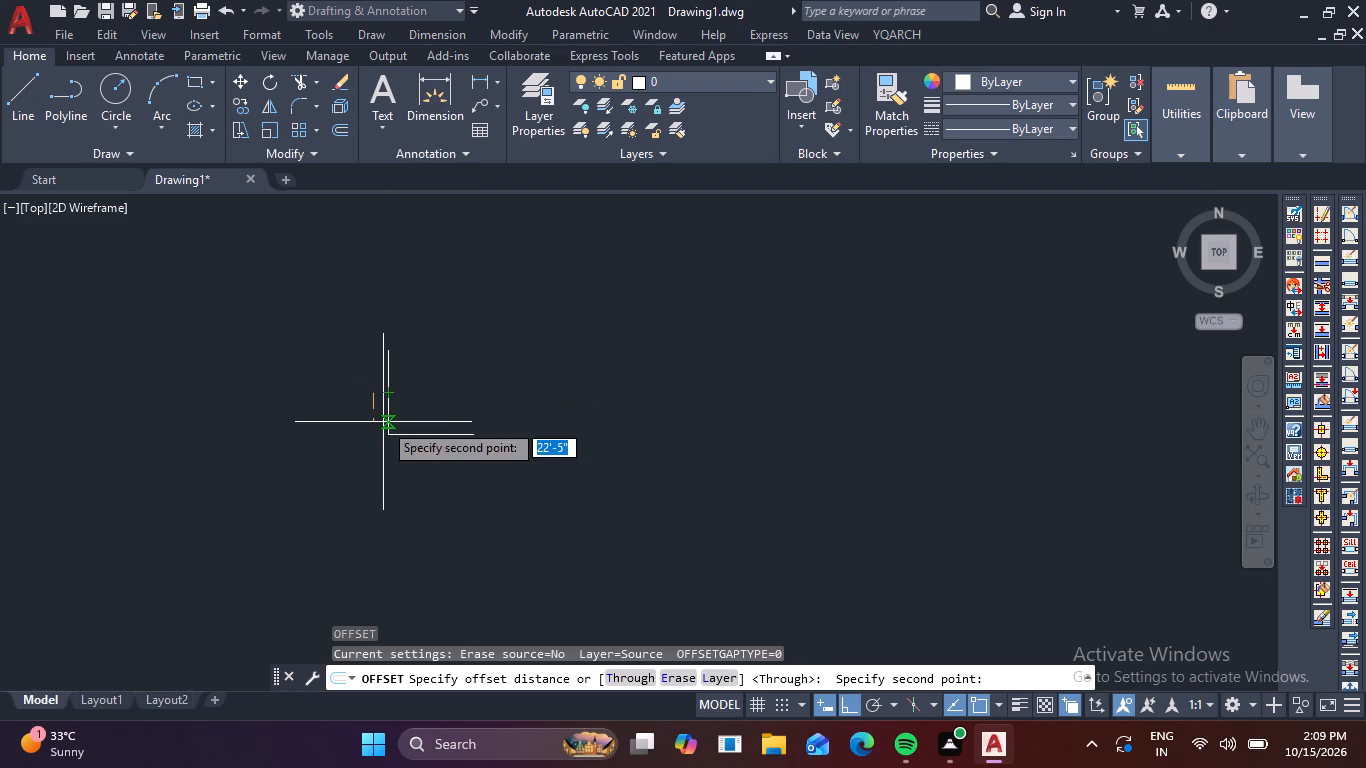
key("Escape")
Offset the left vertical line 60' to the right to form the opposite side of the outline.
key("o")
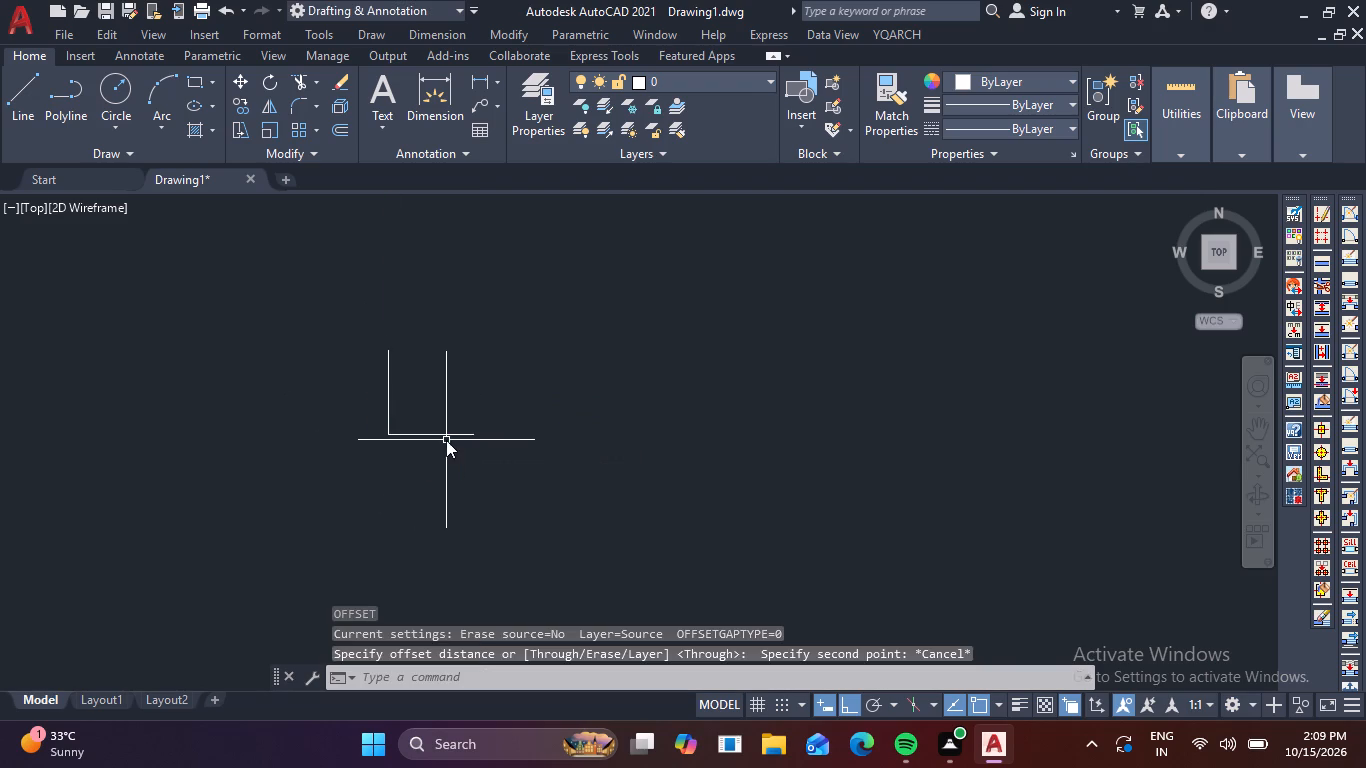
key("Return")
type("60")
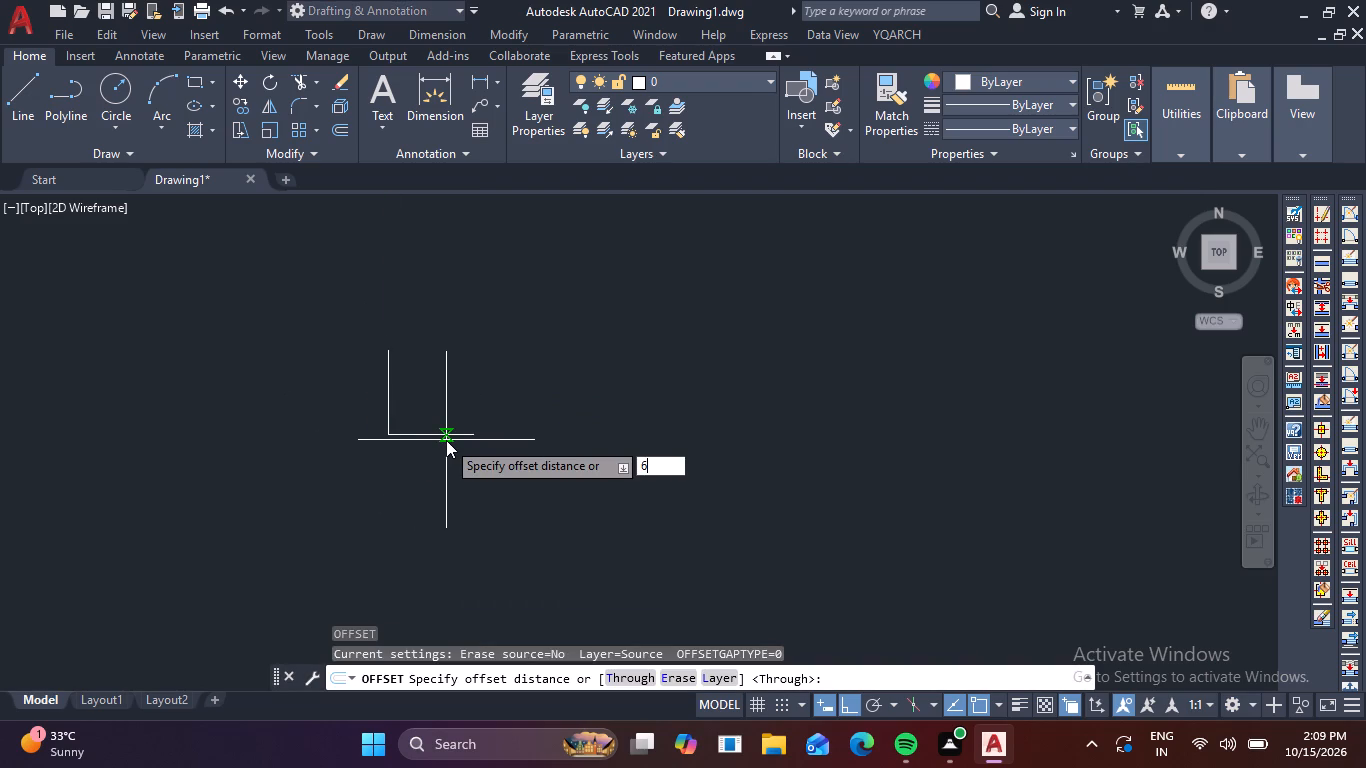
key("apostrophe")
key("Return")
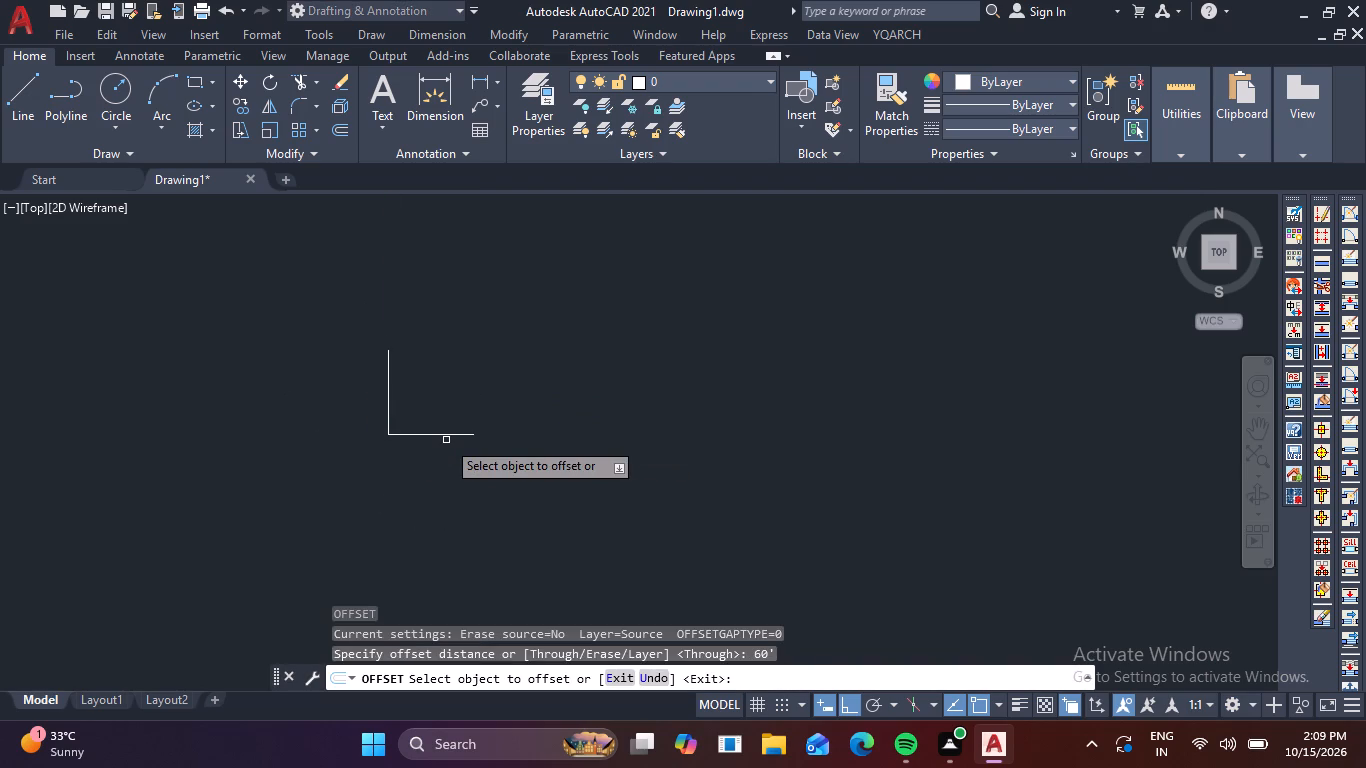
left_click(389, 414)
left_click(515, 409)
Offset the bottom horizontal line 3' upward into the outline.
scroll(459, 441, "up", 4)
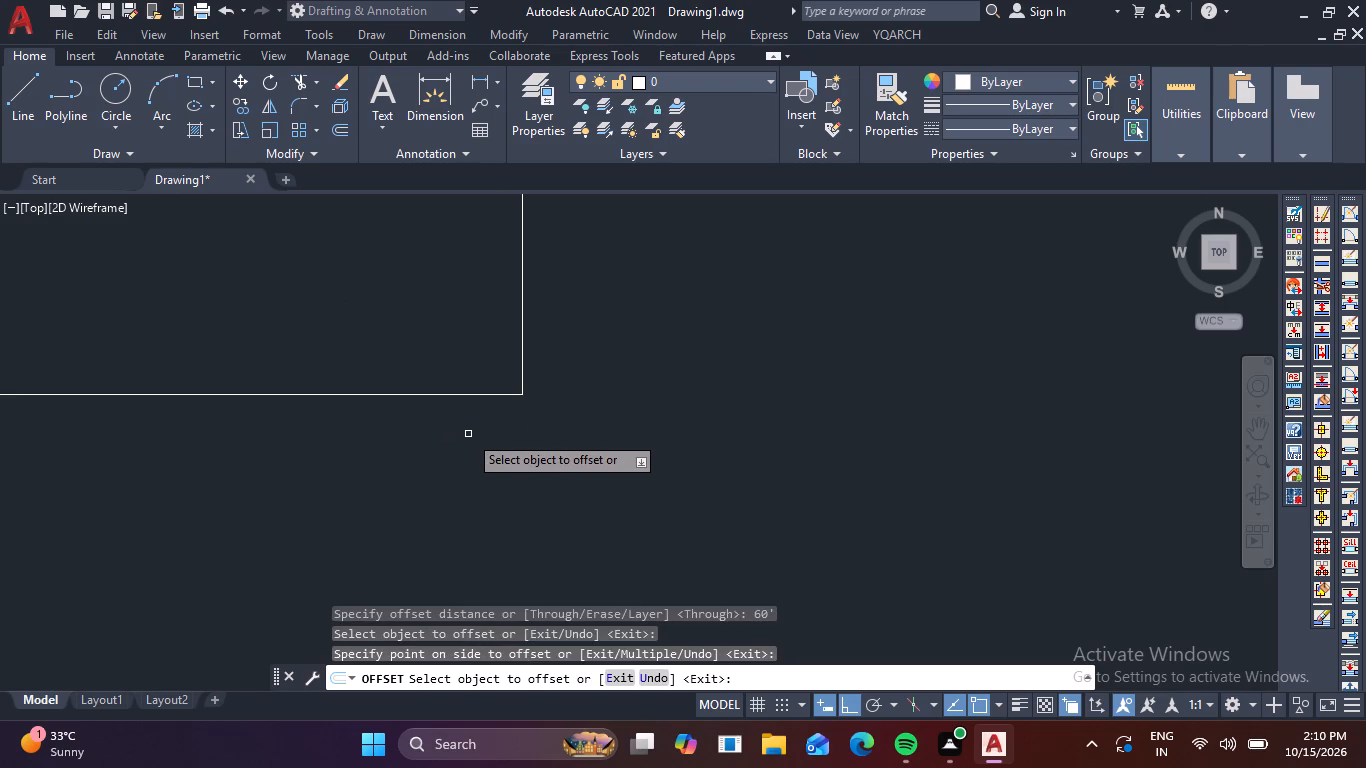
scroll(468, 434, "down", 2)
middle_click_drag(468, 434, 549, 610)
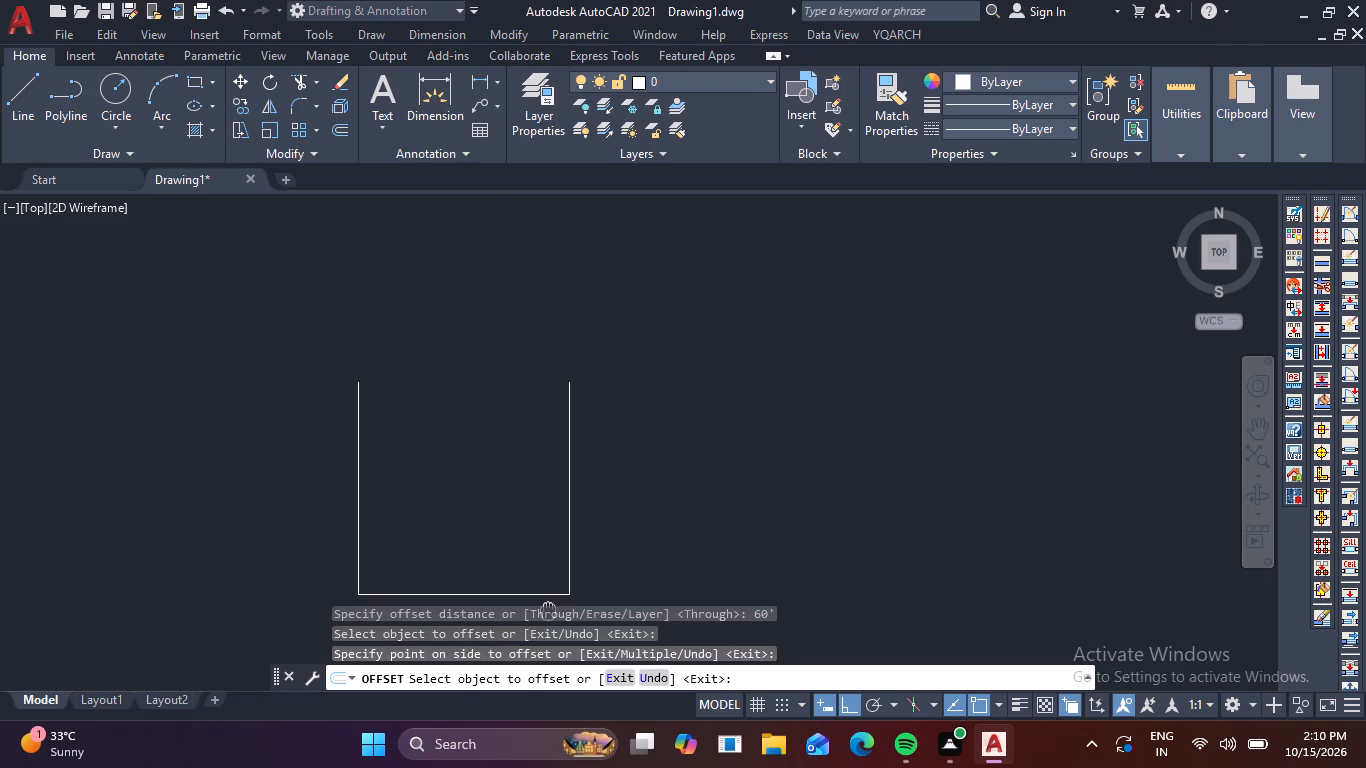
middle_click_drag(549, 610, 672, 529)
scroll(658, 518, "up", 1)
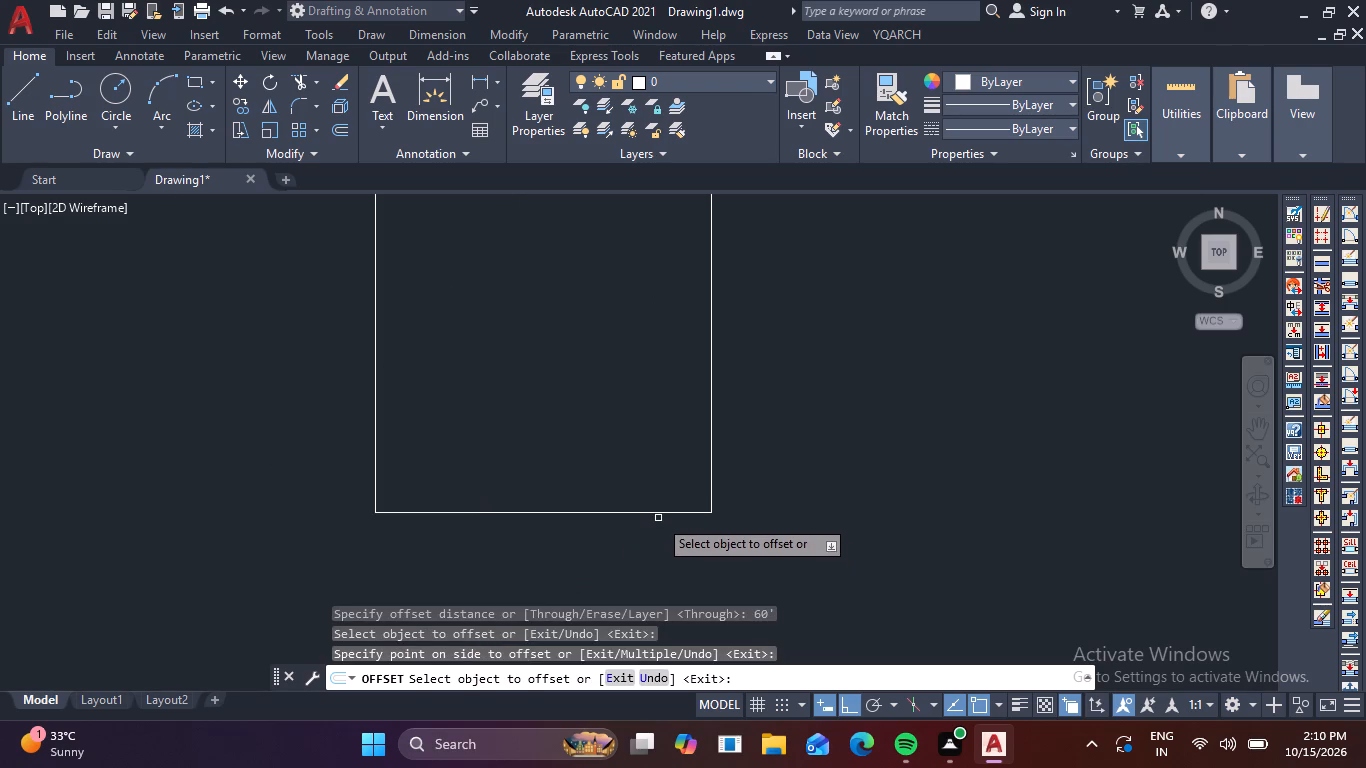
middle_click_drag(658, 518, 652, 578)
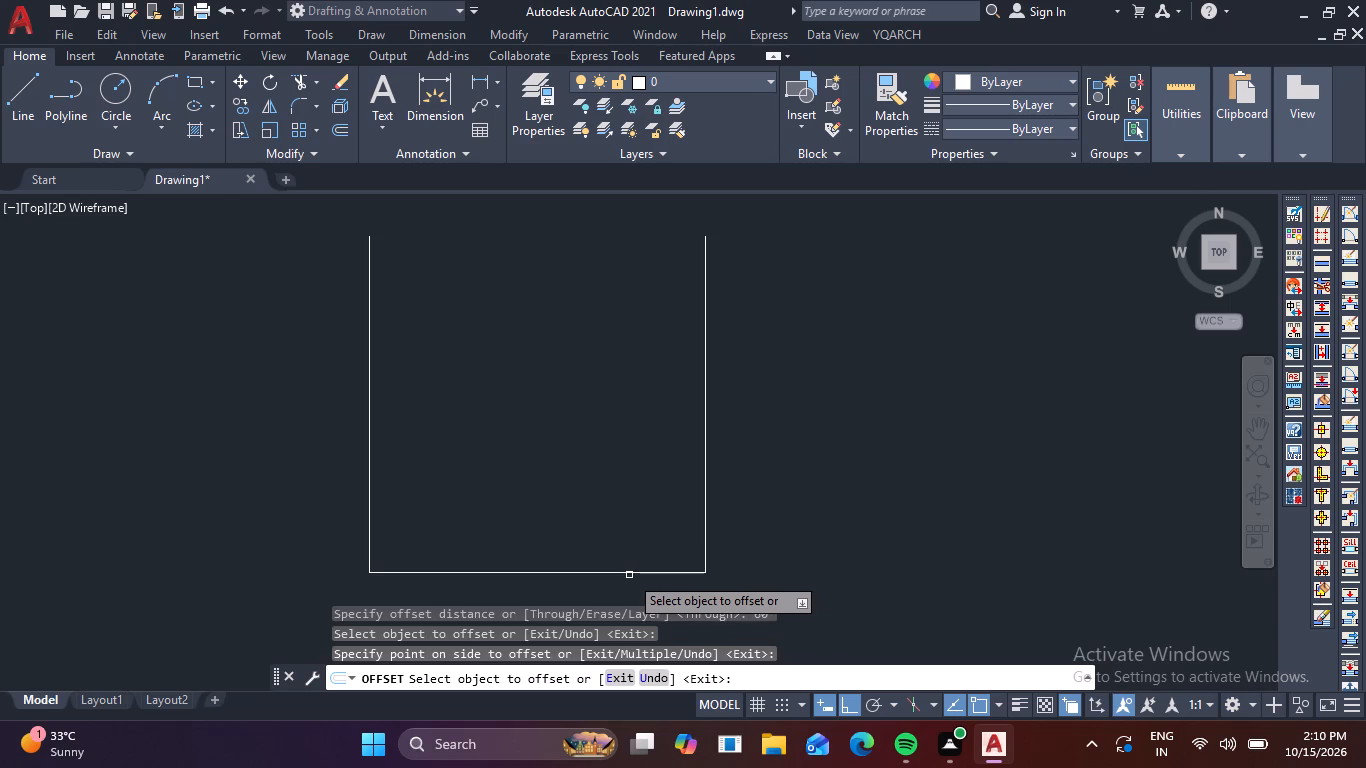
left_click(627, 573)
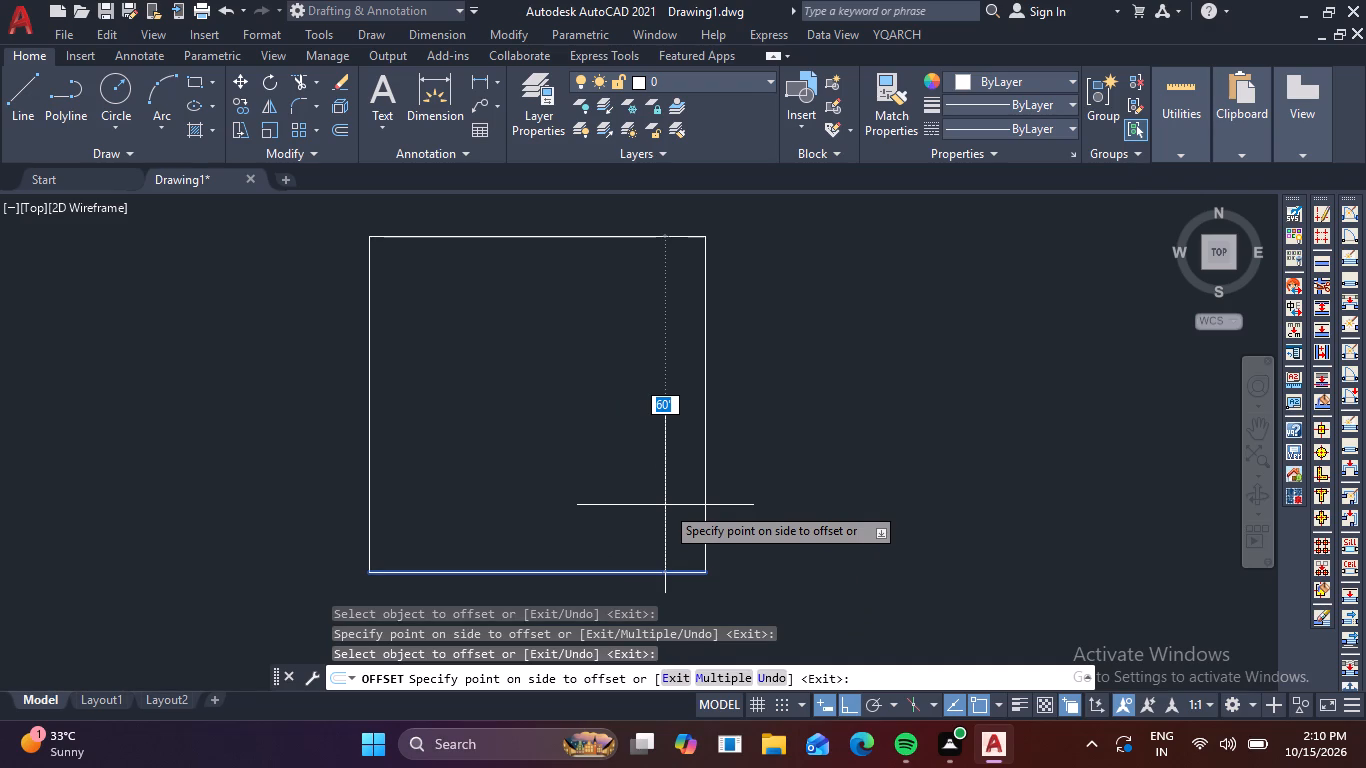
type("3'")
key("Return")
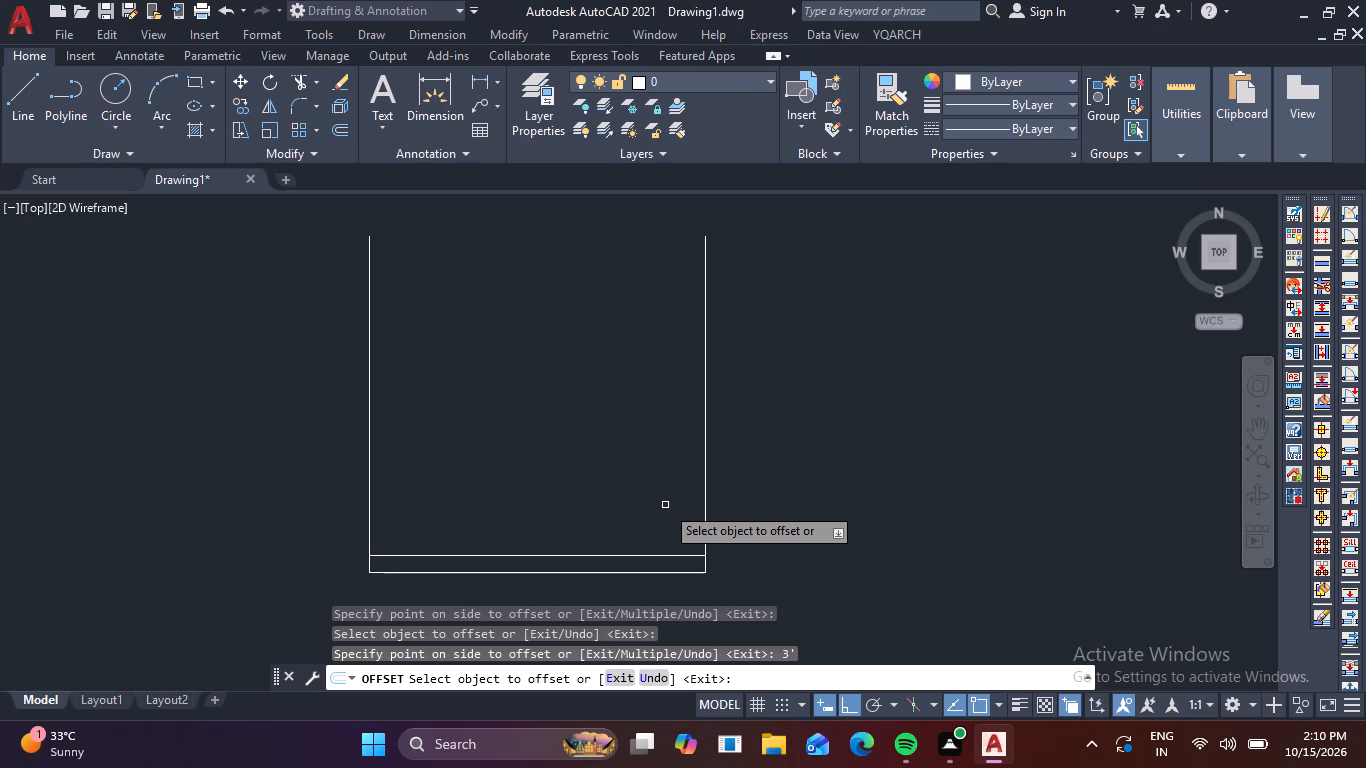
Offset the upper of the two horizontal lines 4' further upward.
left_click(613, 556)
type("4'")
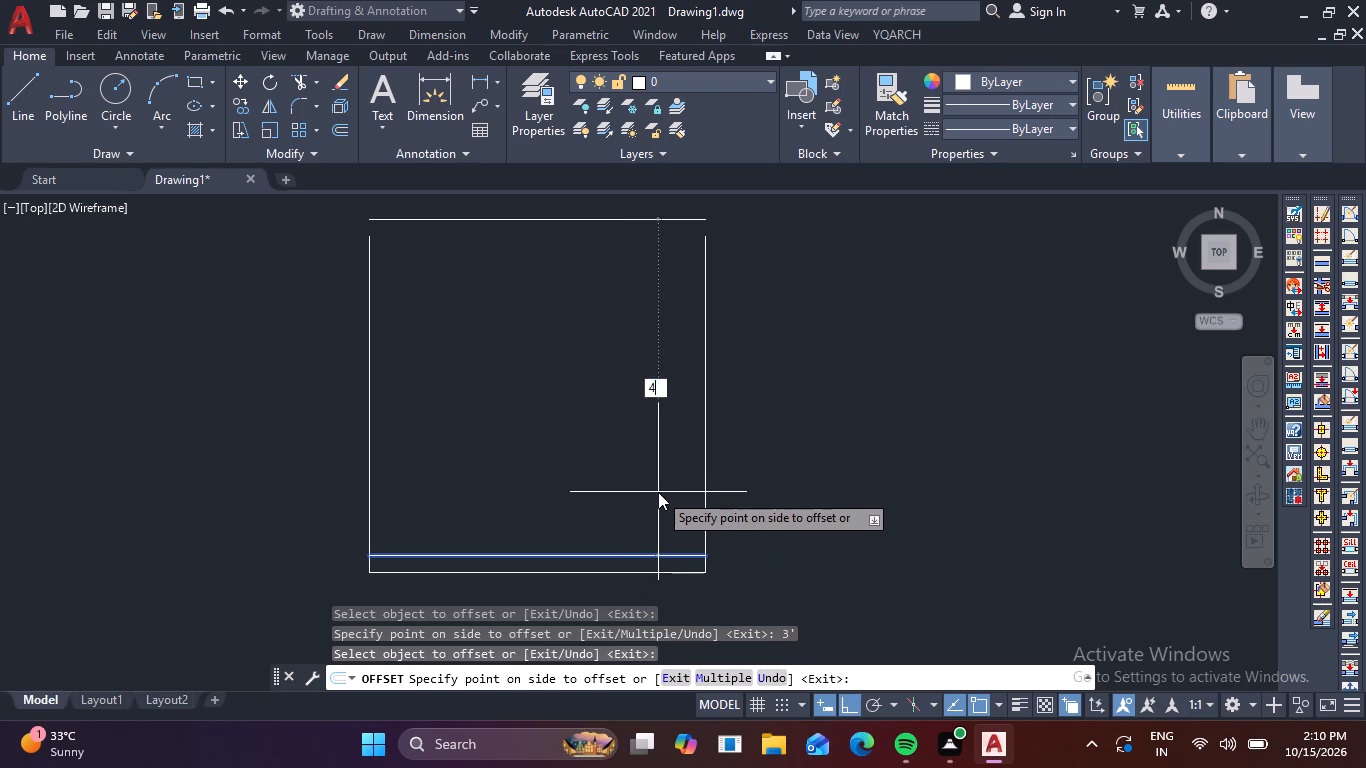
key("Return")
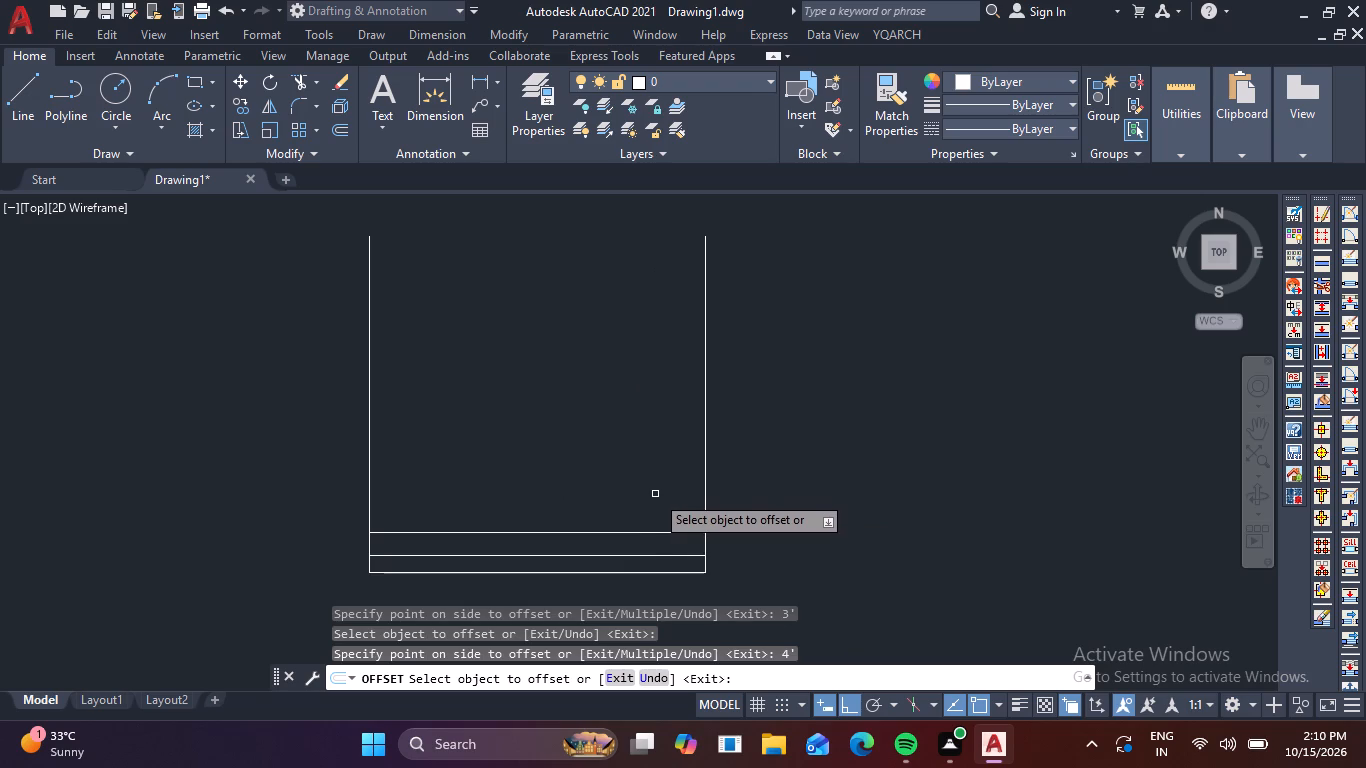
key("Escape")
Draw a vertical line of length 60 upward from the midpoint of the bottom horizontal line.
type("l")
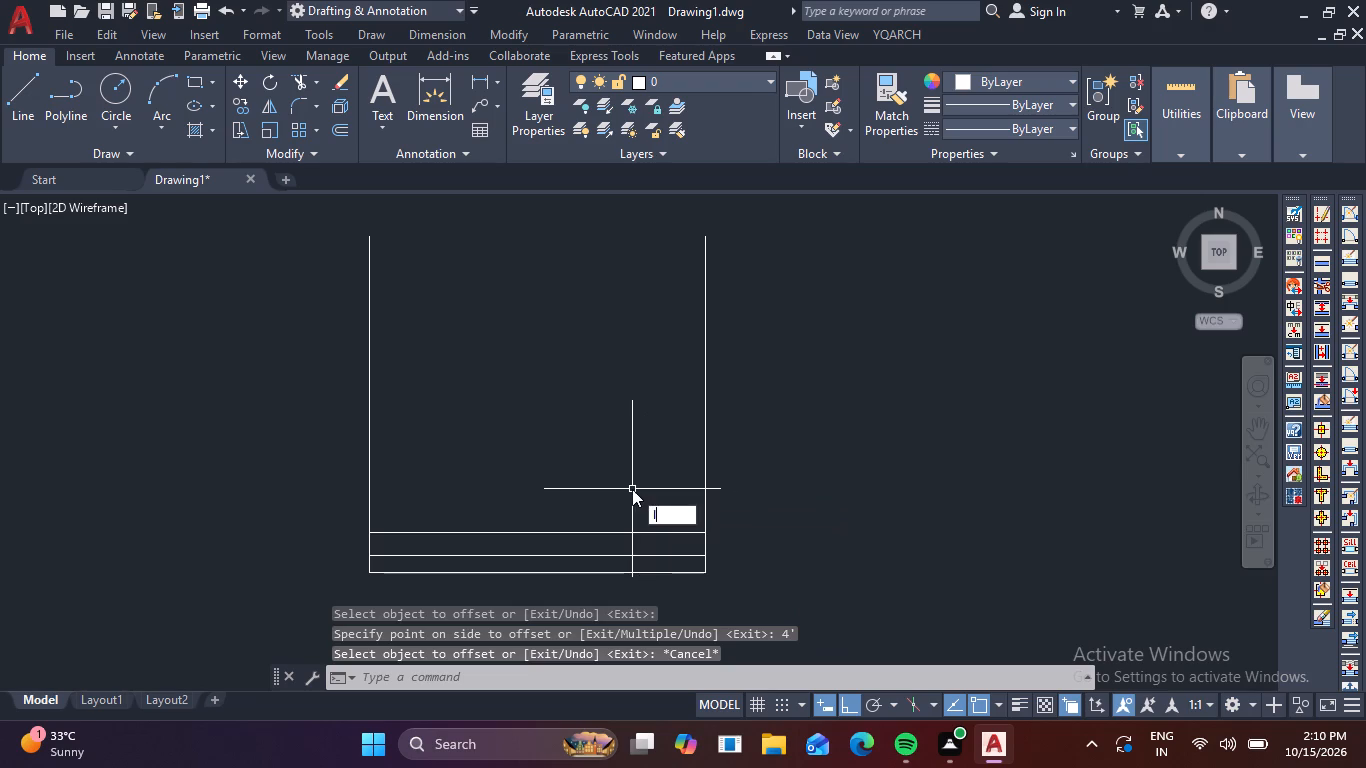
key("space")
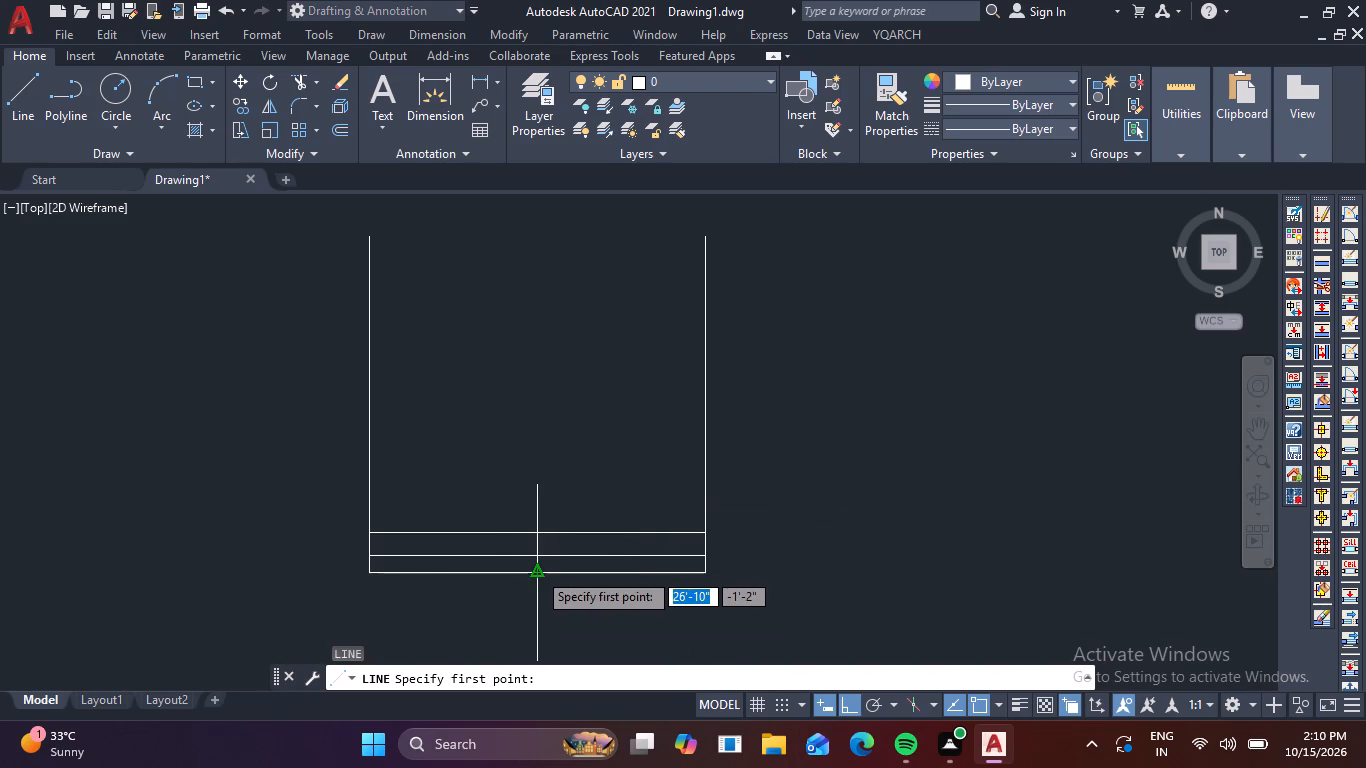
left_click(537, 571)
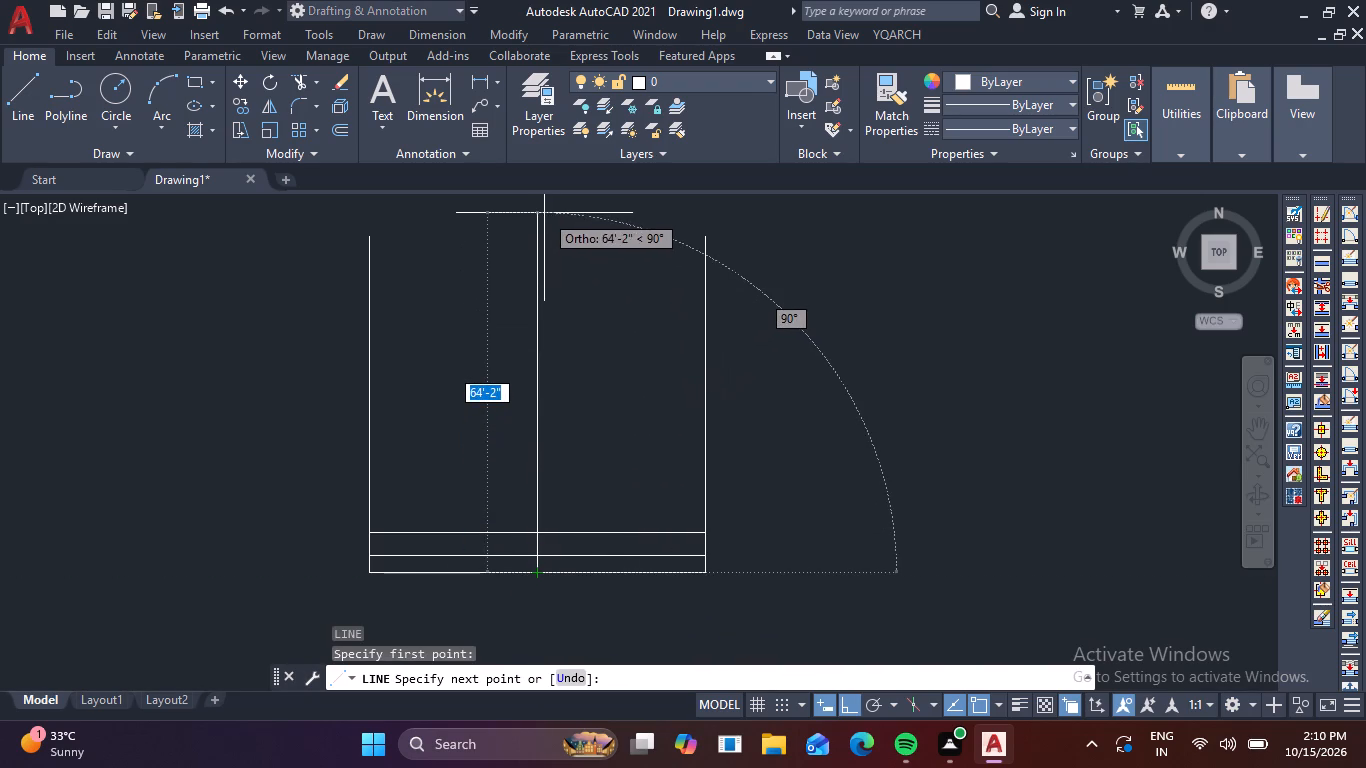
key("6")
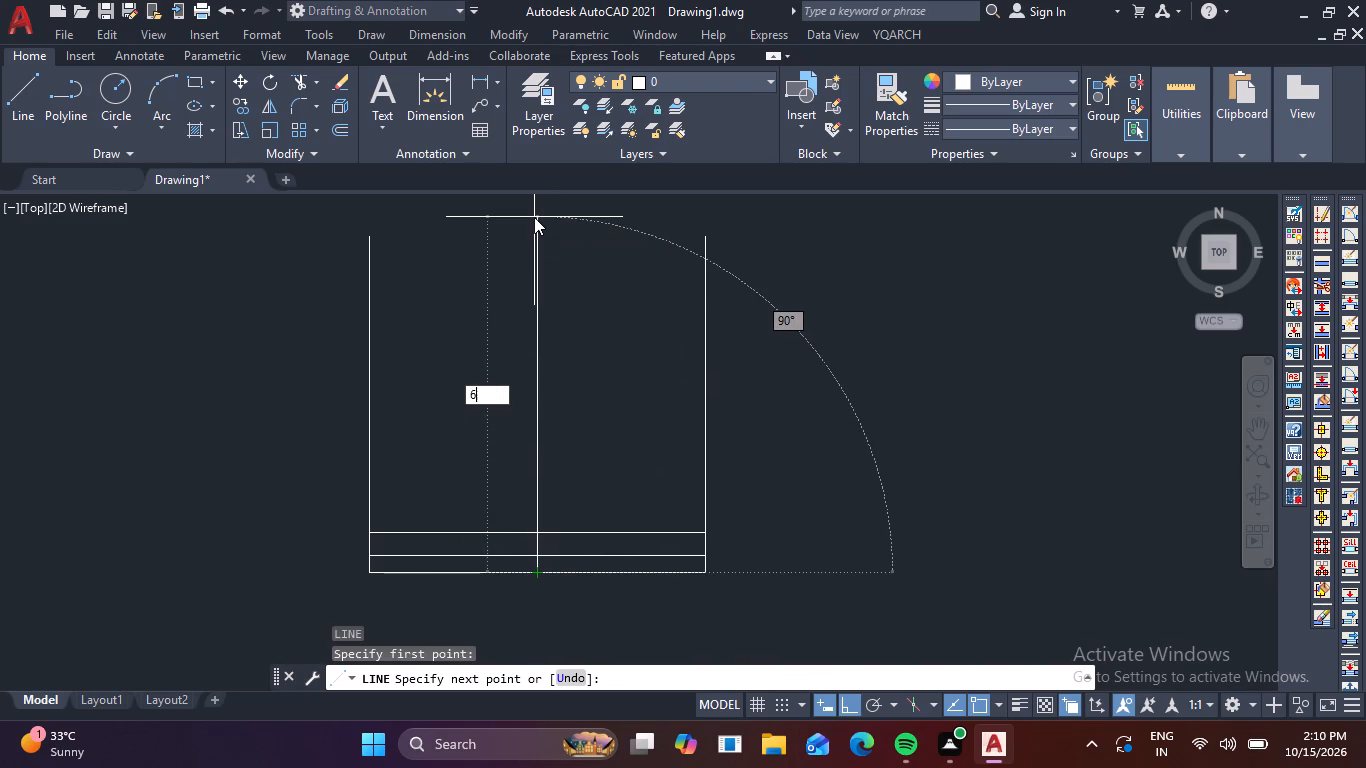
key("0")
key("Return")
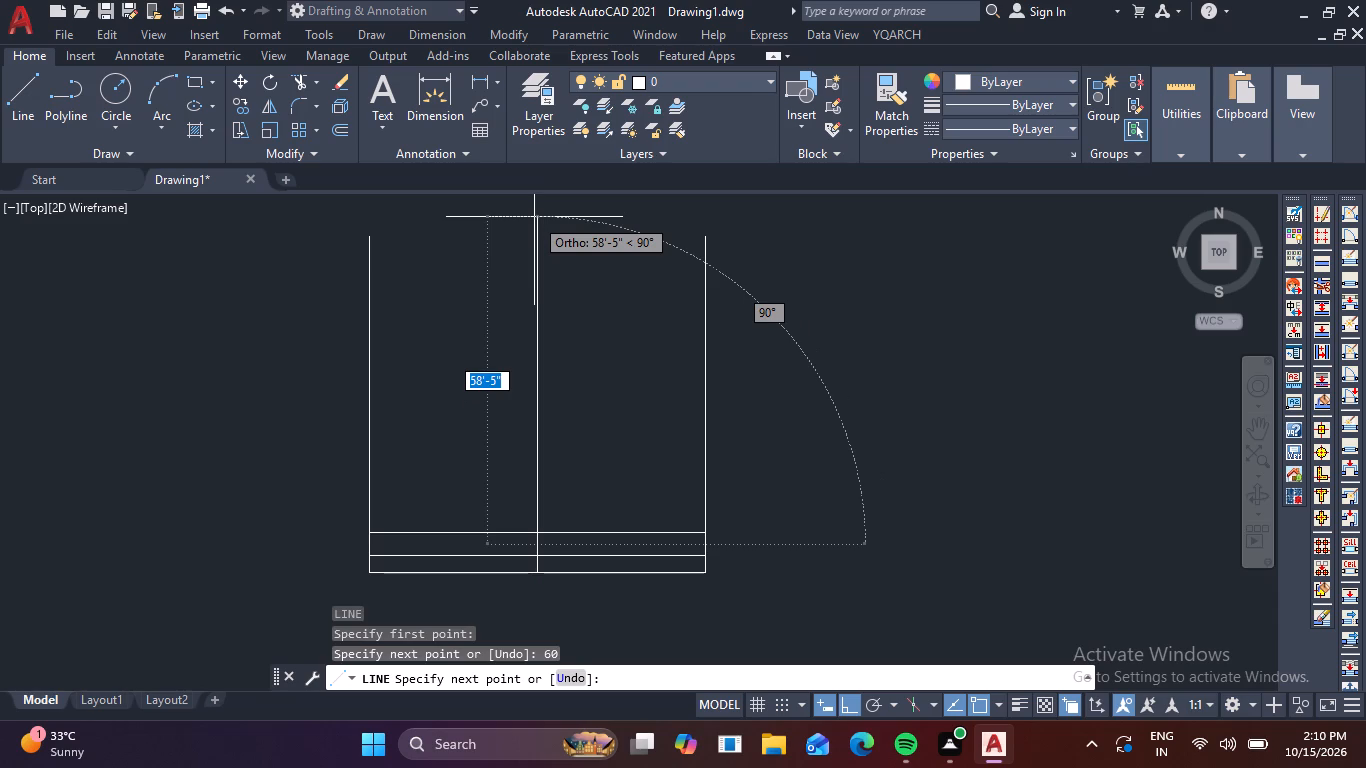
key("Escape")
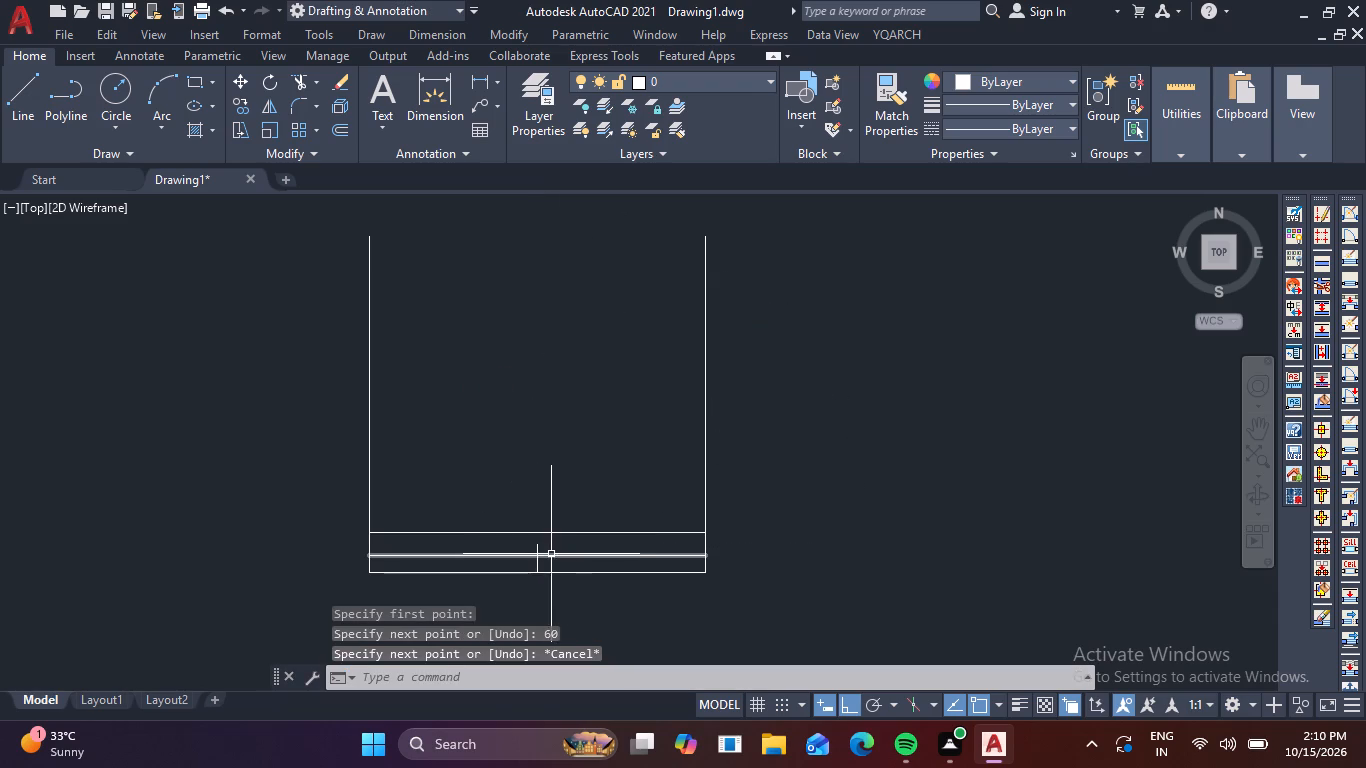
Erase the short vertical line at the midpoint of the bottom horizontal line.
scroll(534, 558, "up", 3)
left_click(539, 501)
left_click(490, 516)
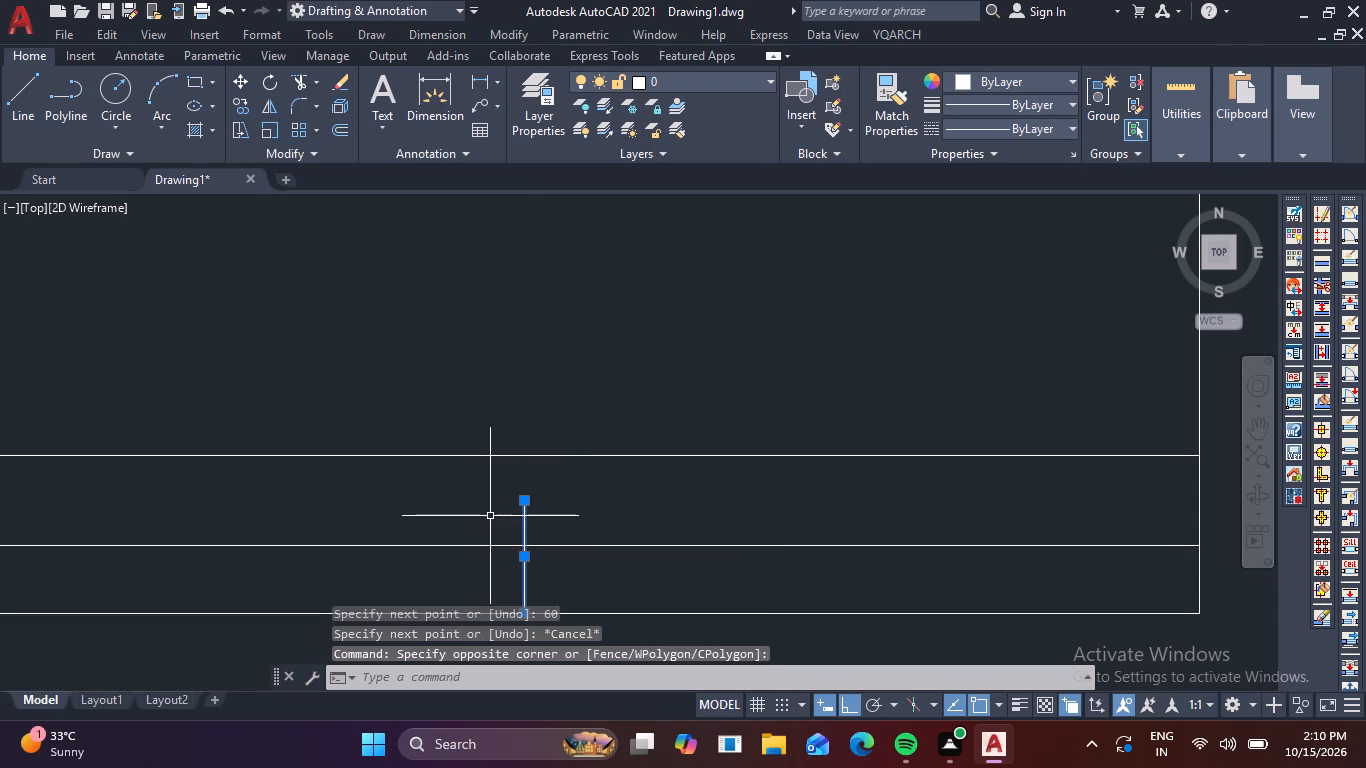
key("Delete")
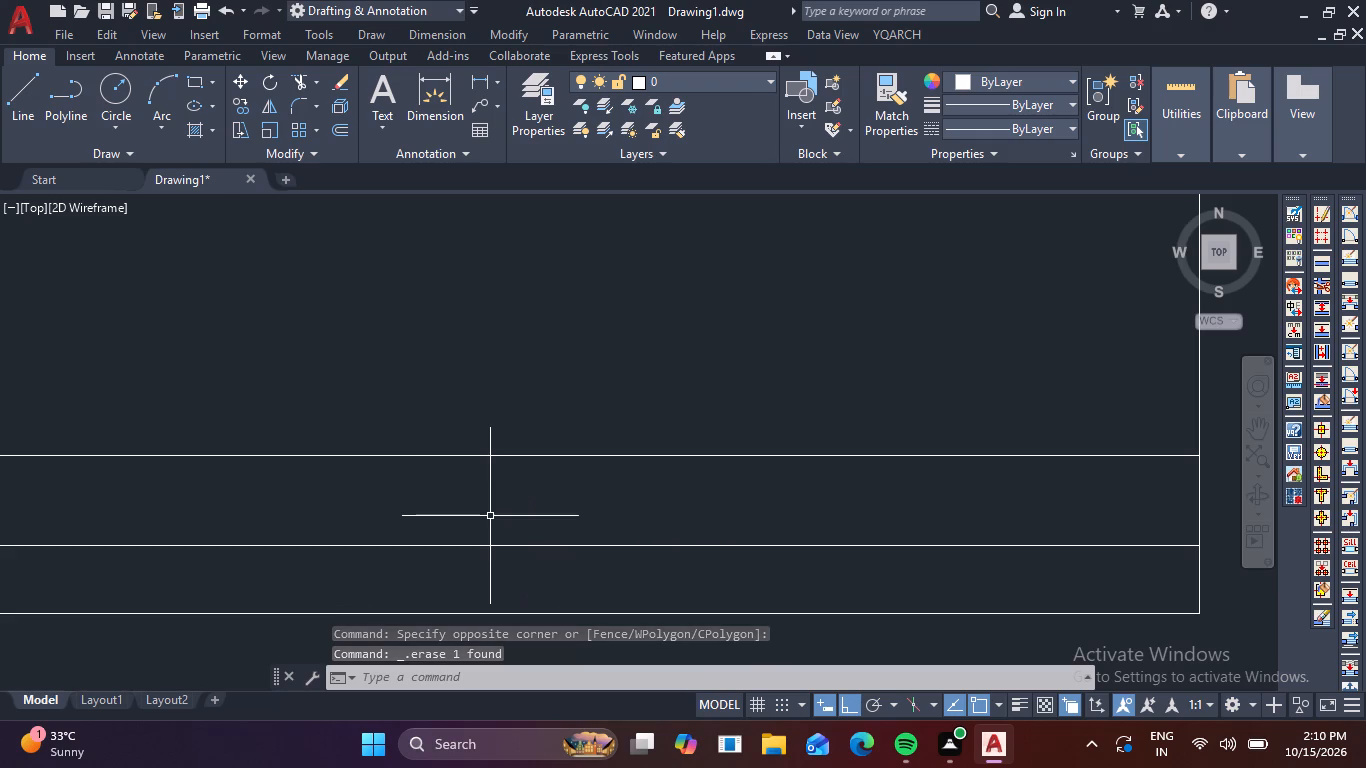
Draw a vertical line 60' long upward from the midpoint of the bottom horizontal line.
scroll(490, 516, "down", 3)
middle_click_drag(569, 457, 562, 507)
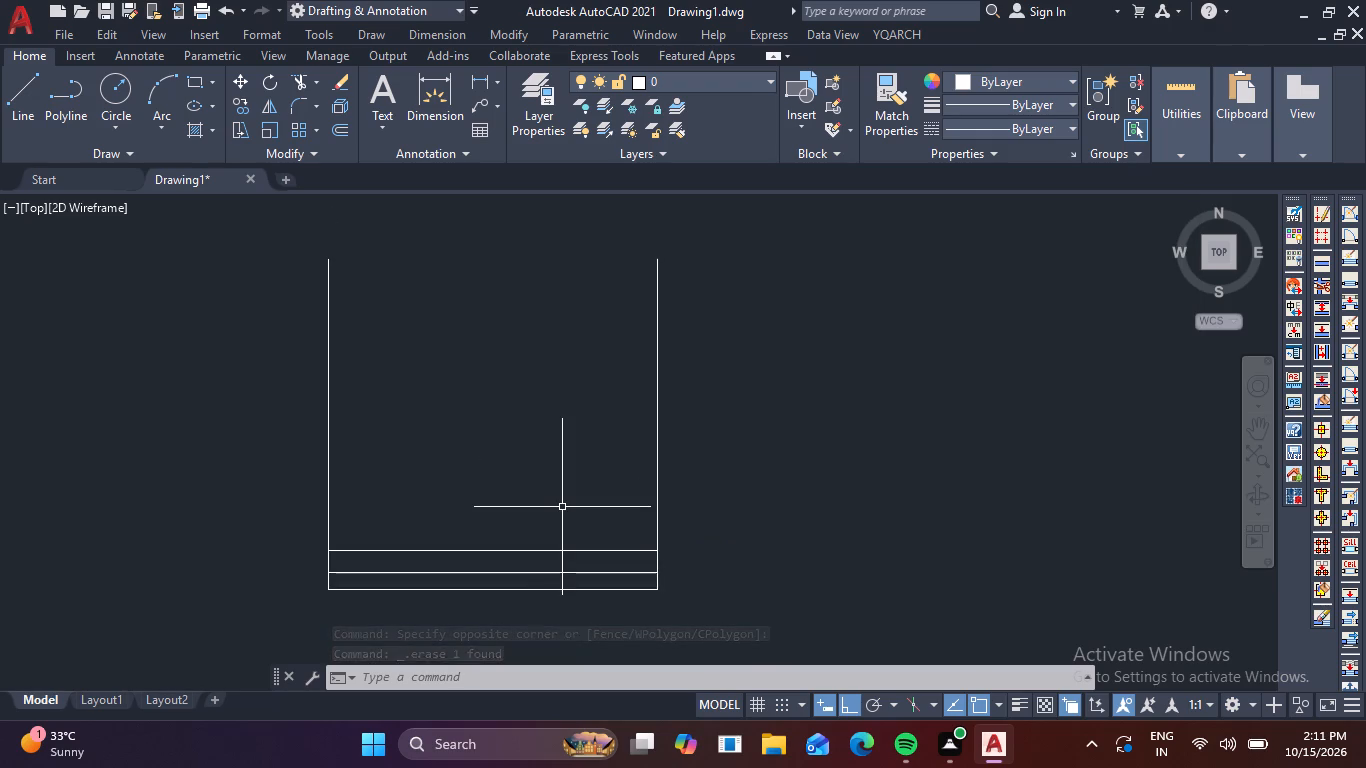
key("l")
key("space")
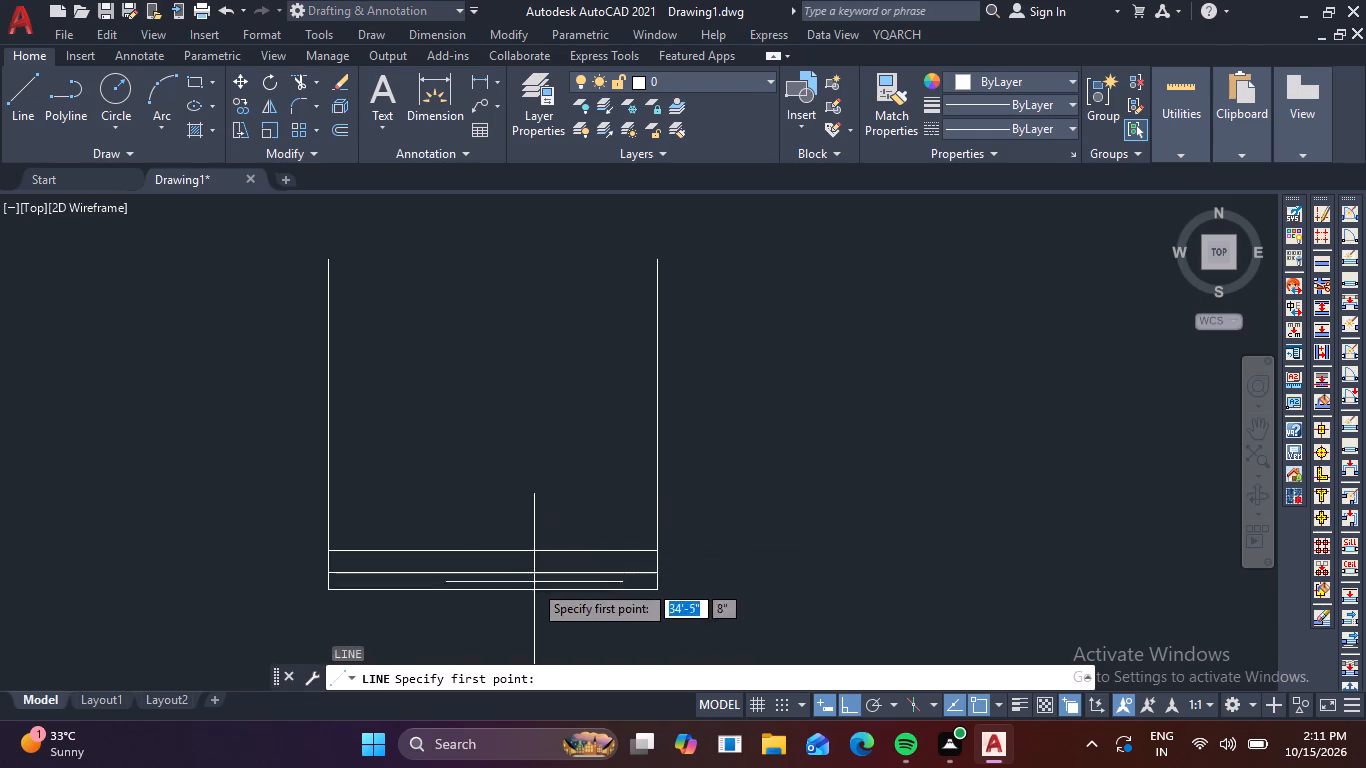
left_click(495, 589)
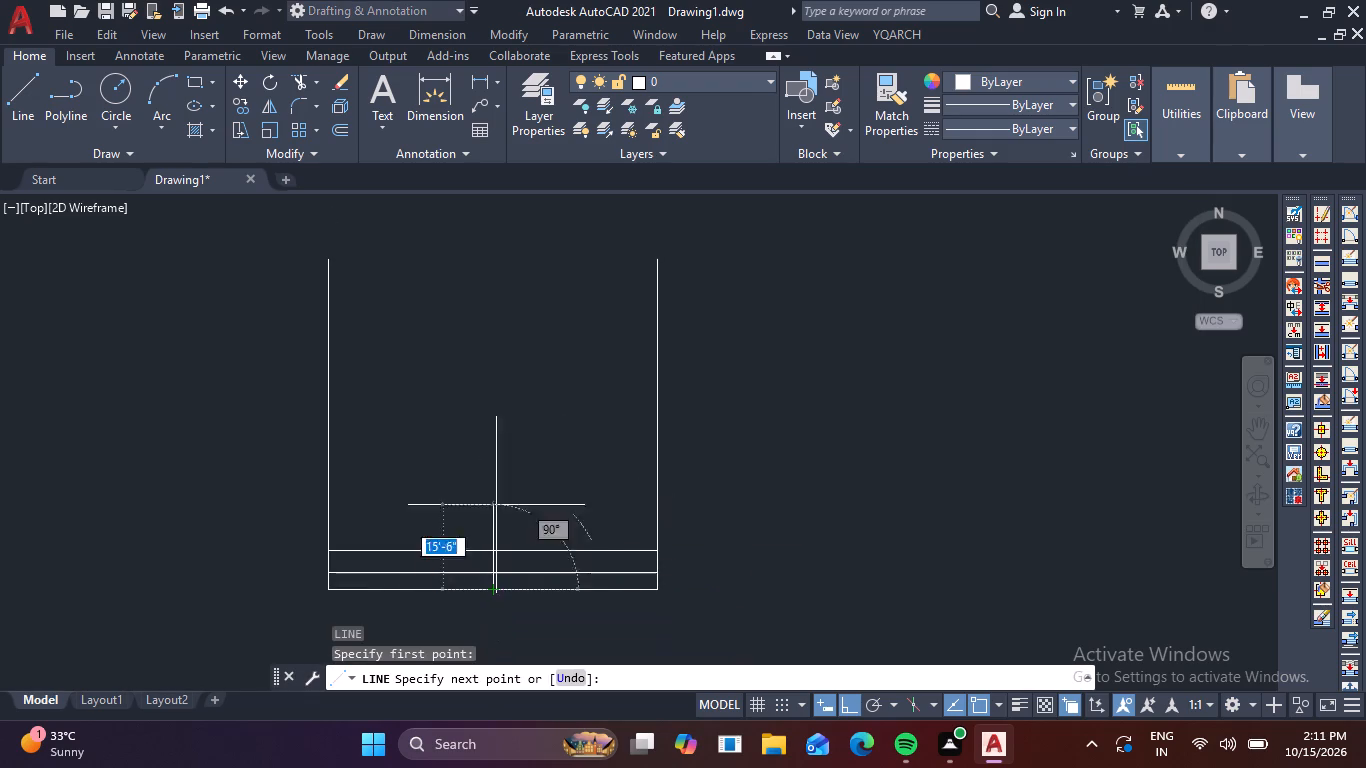
type("60'")
key("Return")
key("Escape")
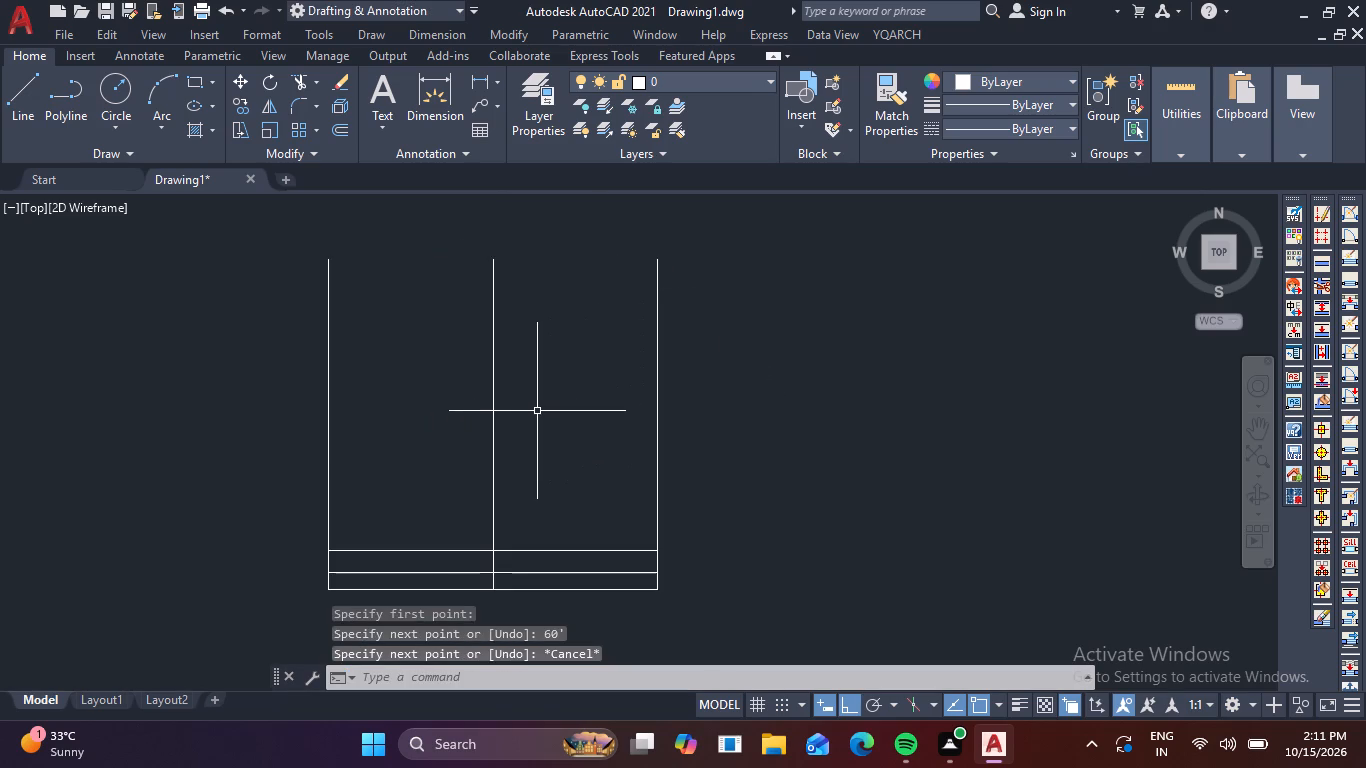
Offset the vertical centre line 5' to each side.
key("0")
key("Escape")
key("o")
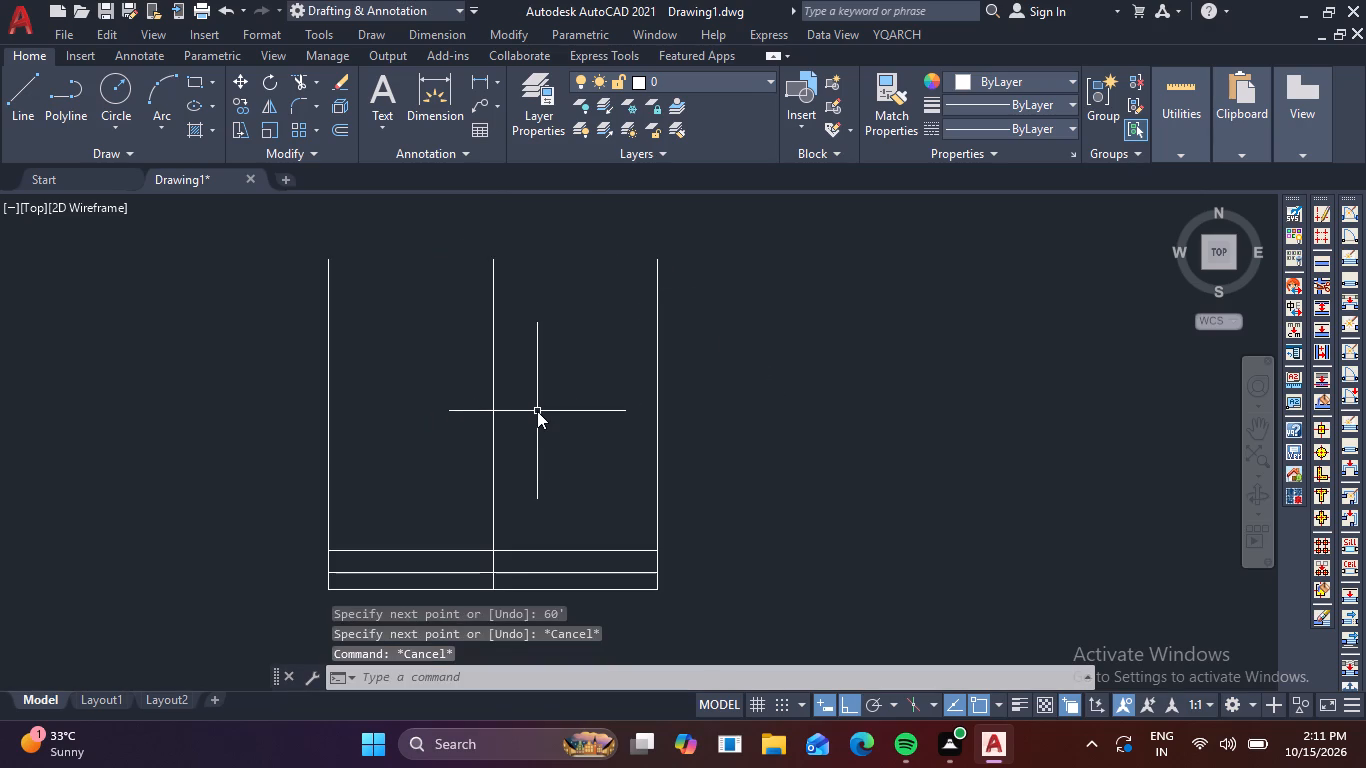
key("Return")
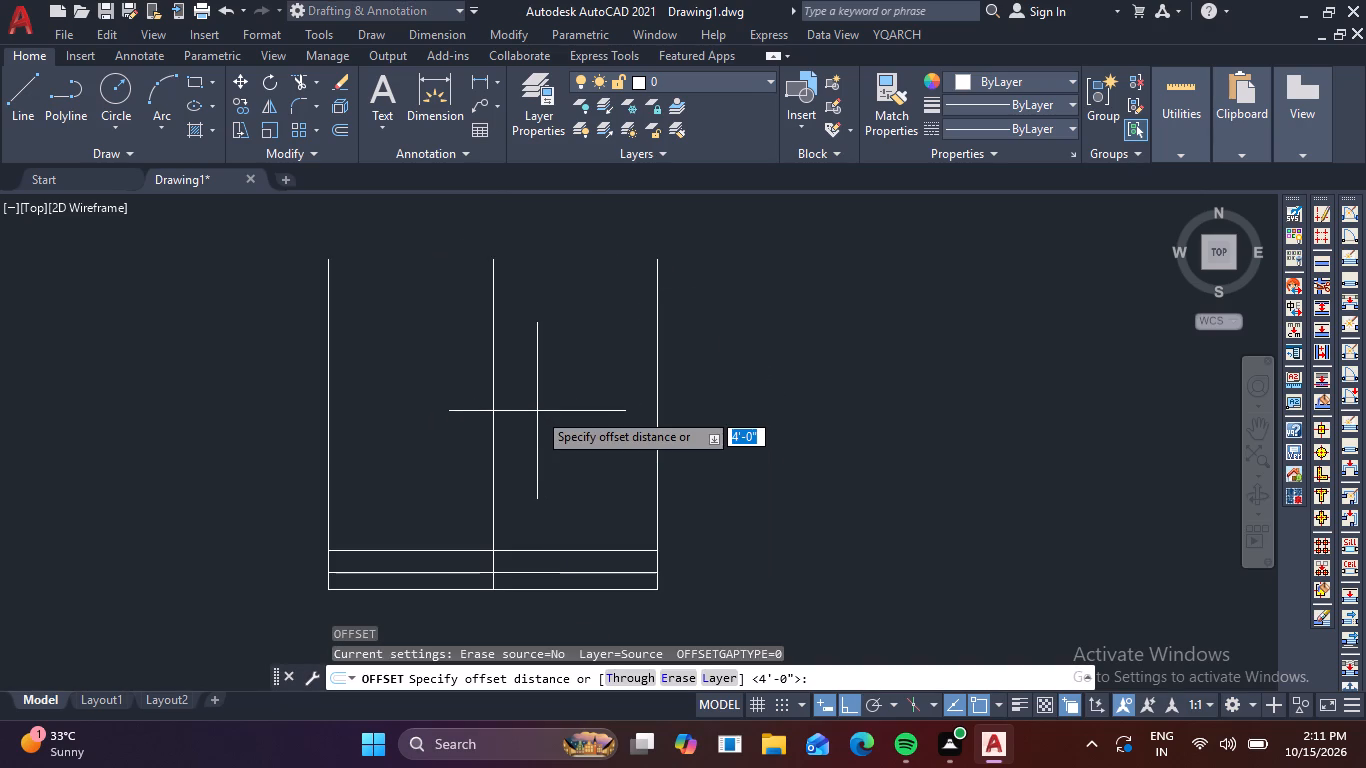
key("1")
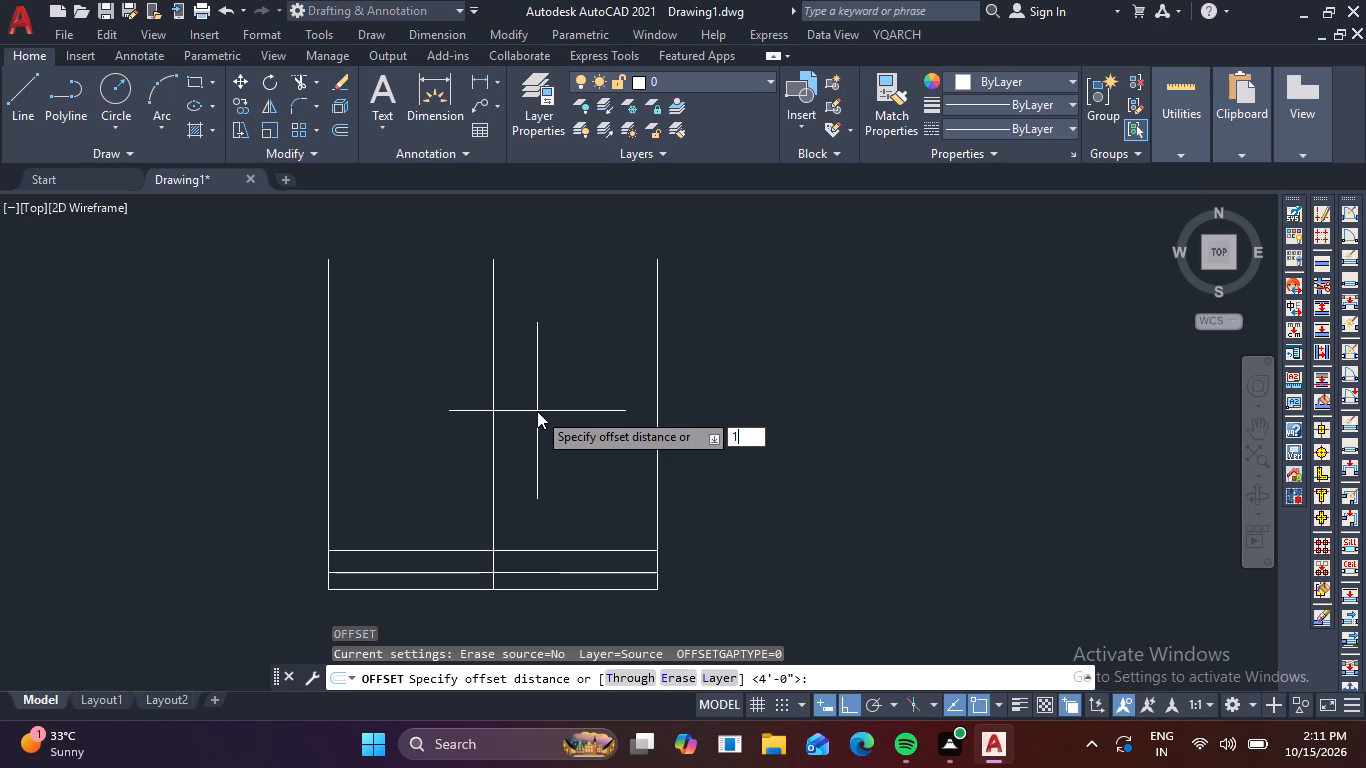
key("Return")
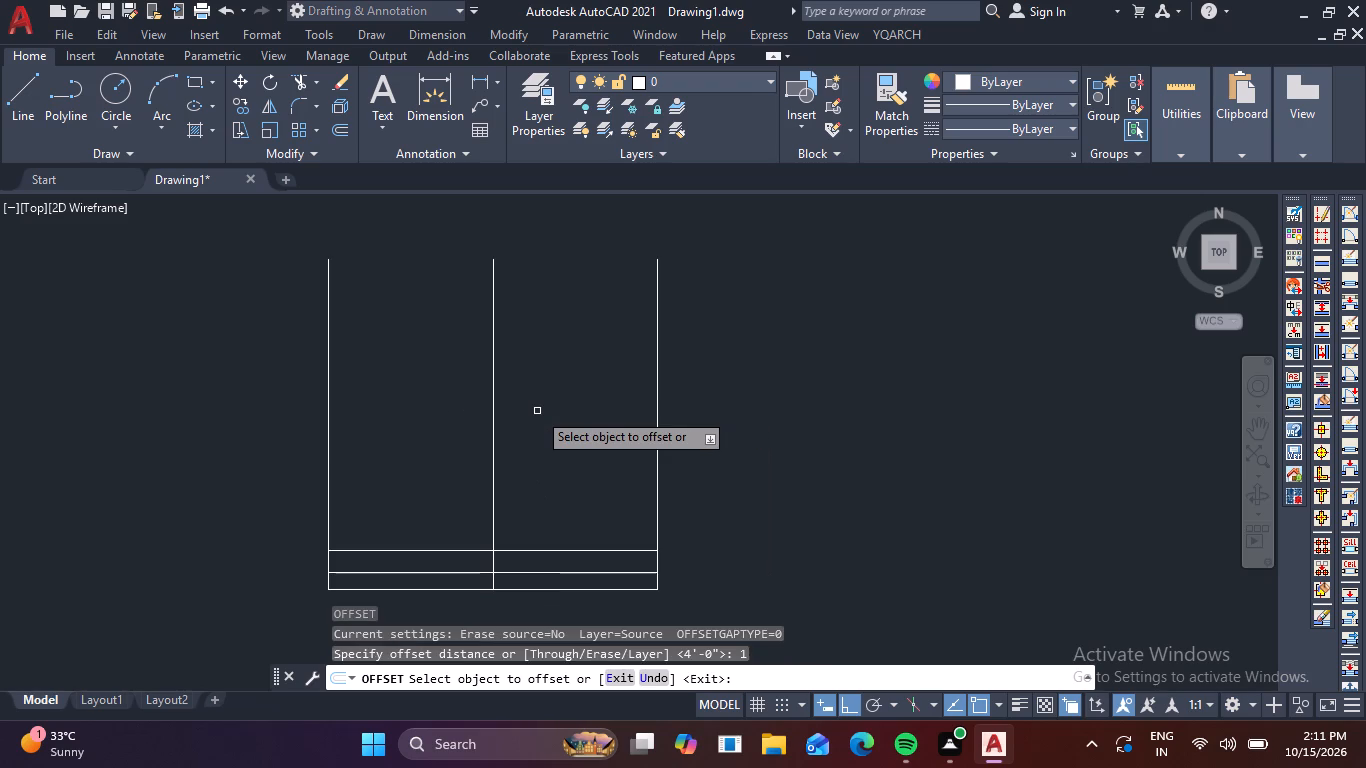
type("5'")
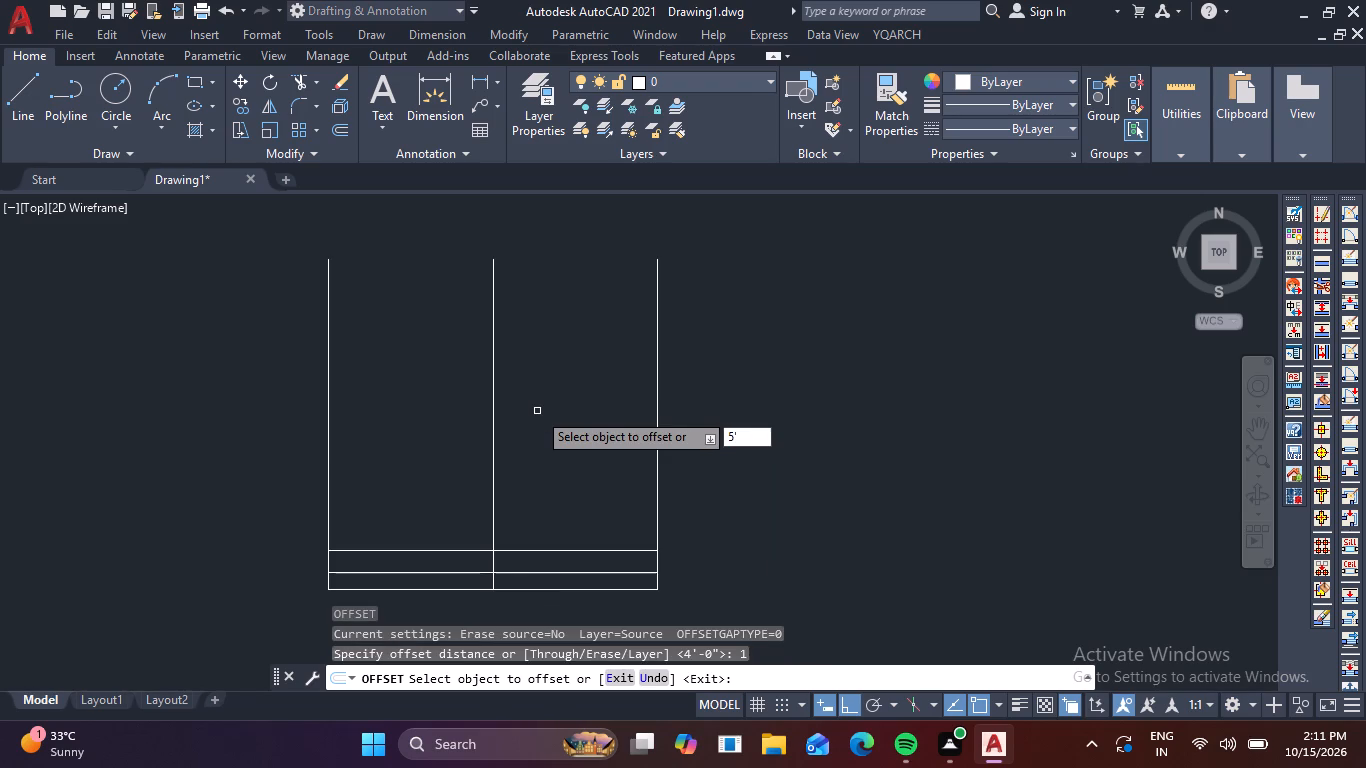
key("Return")
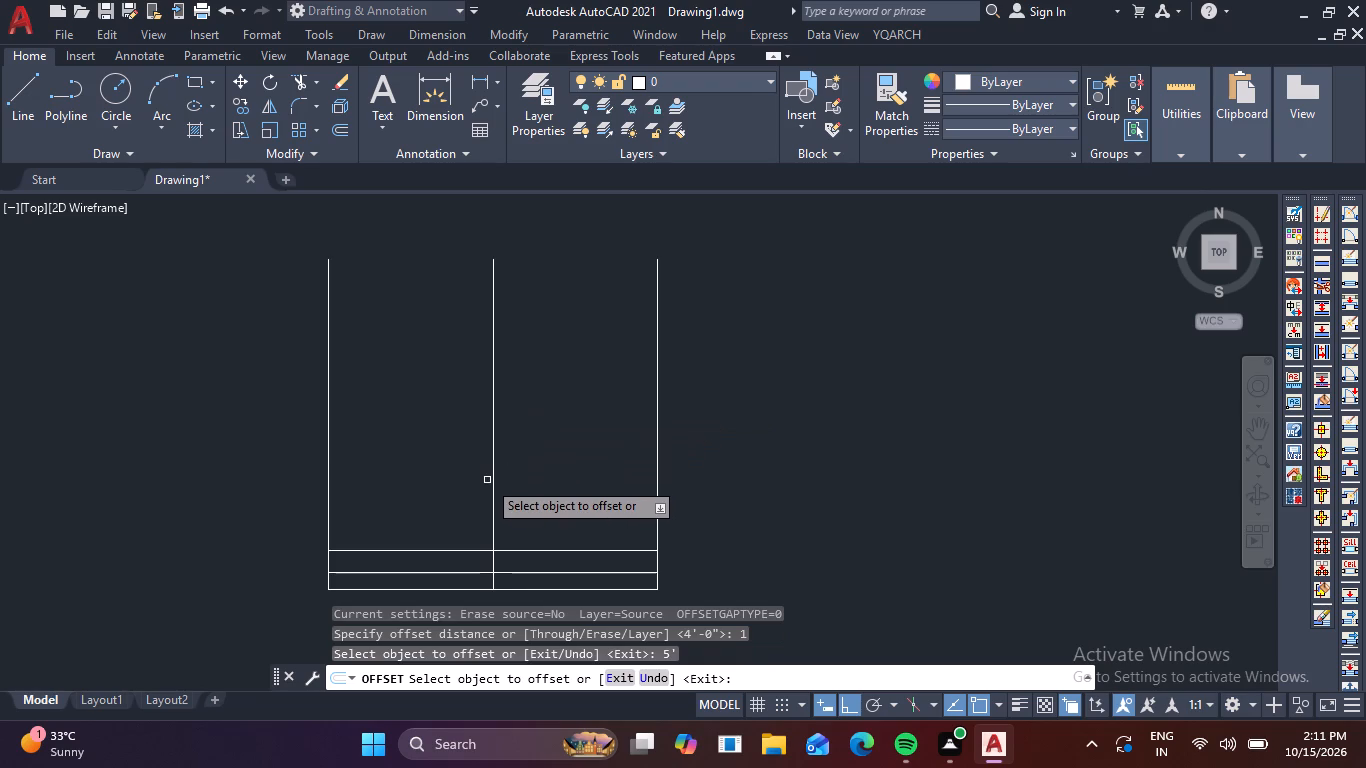
left_click(494, 484)
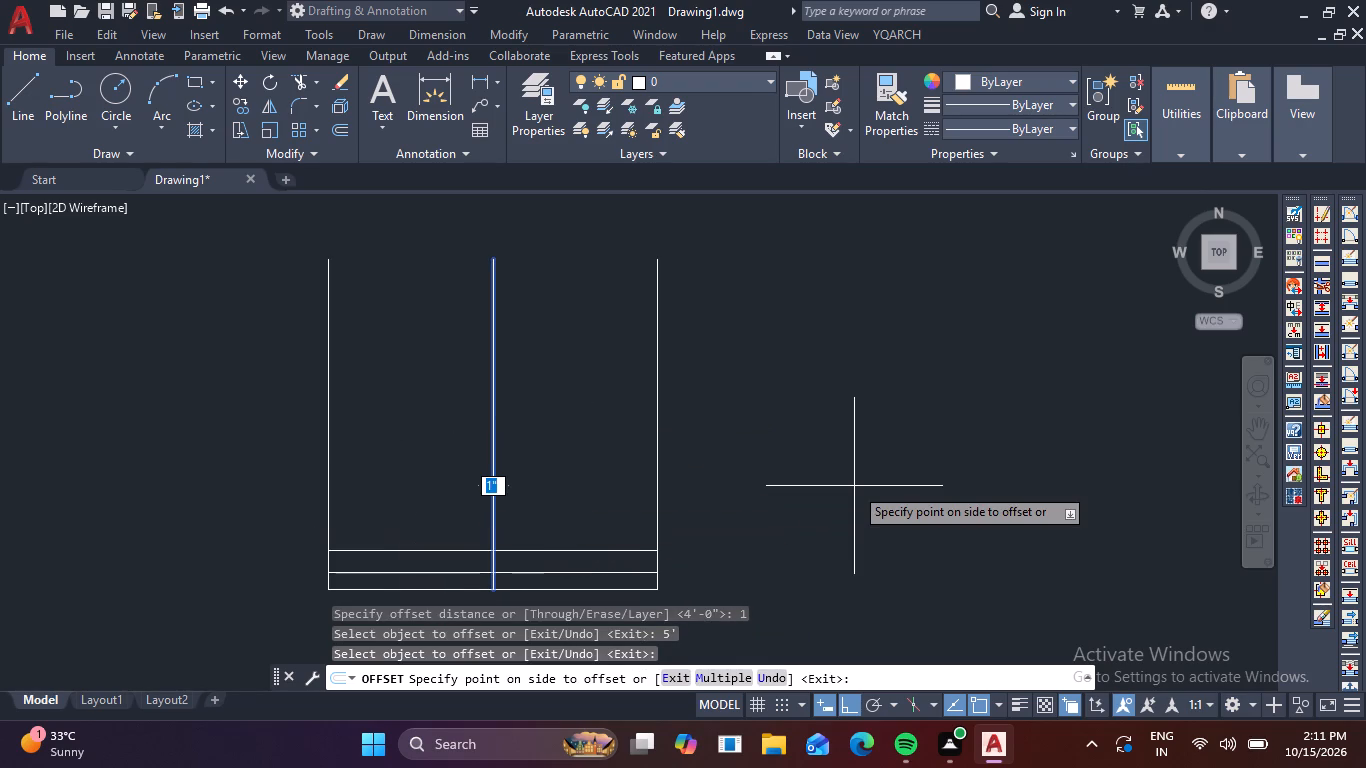
type("5'")
key("Return")
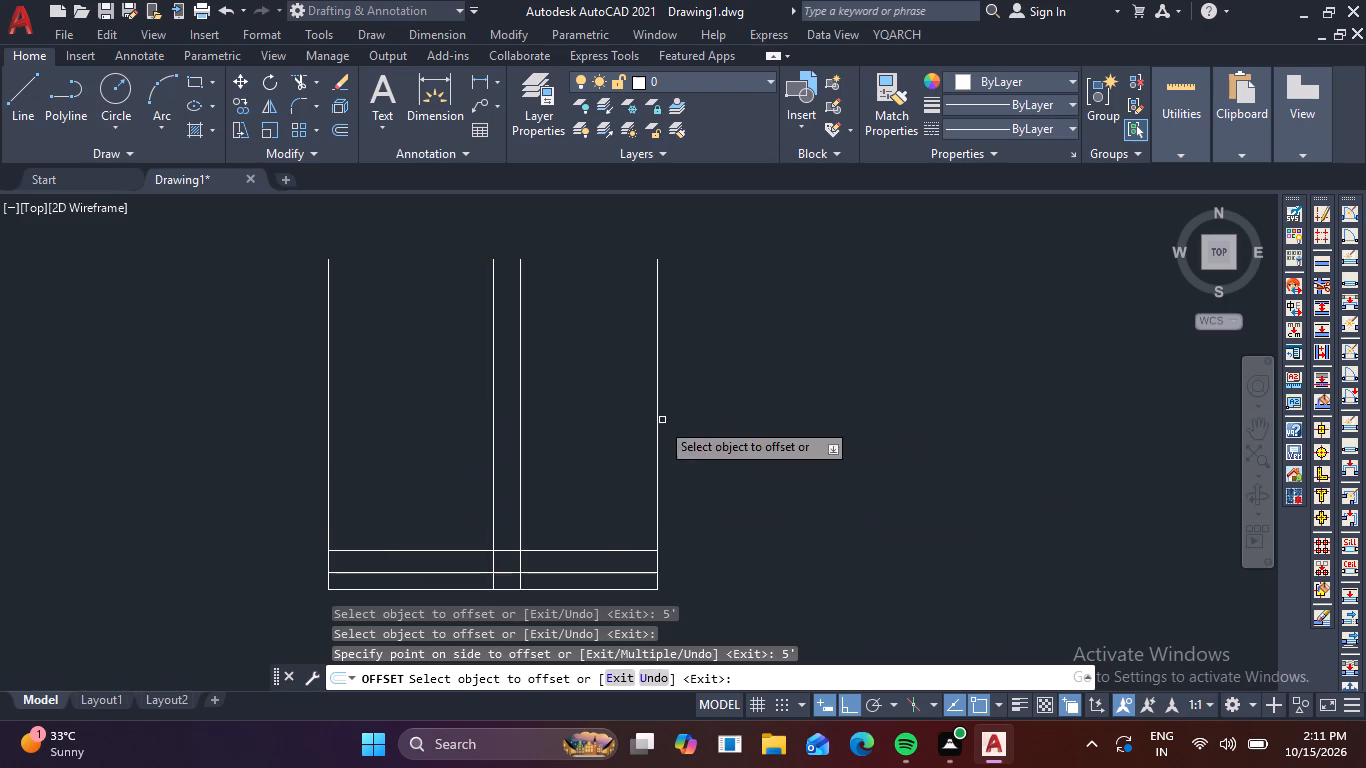
left_click(492, 515)
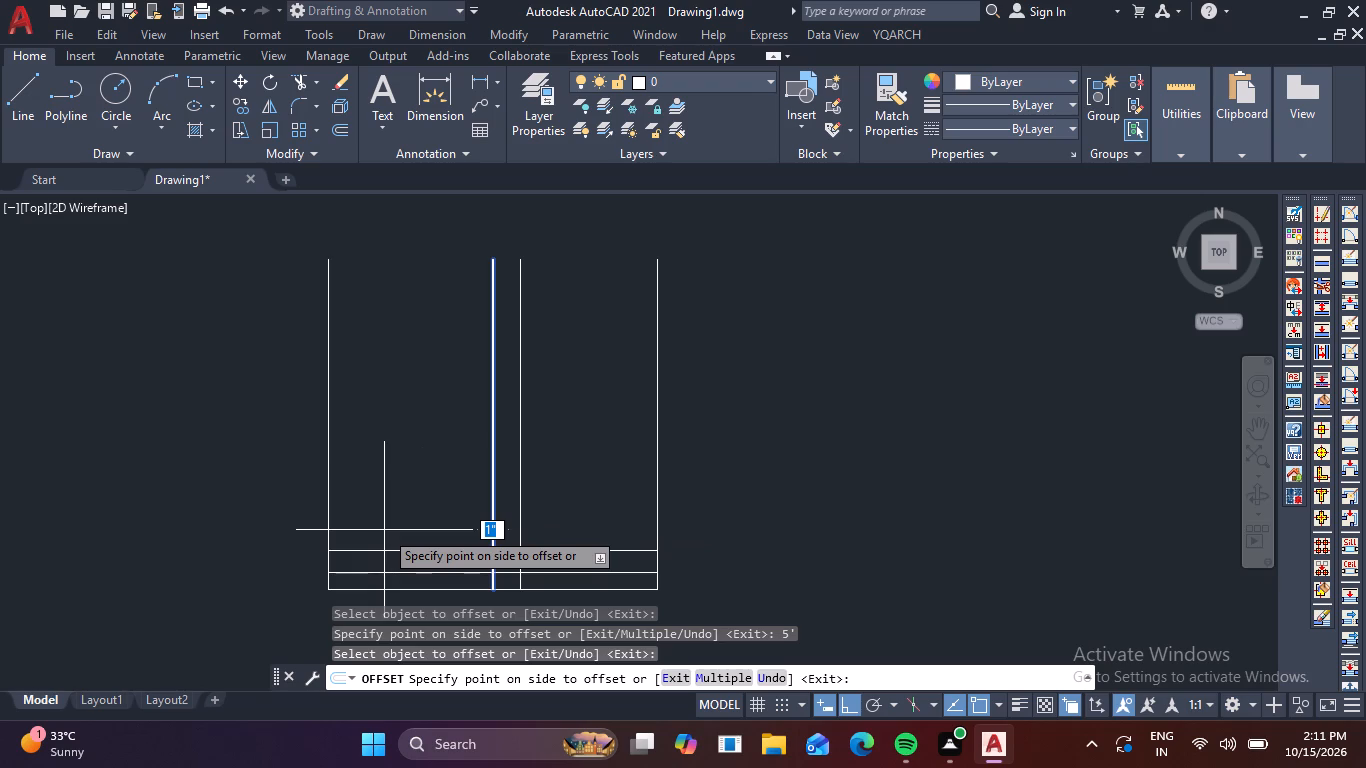
type("5'")
key("Return")
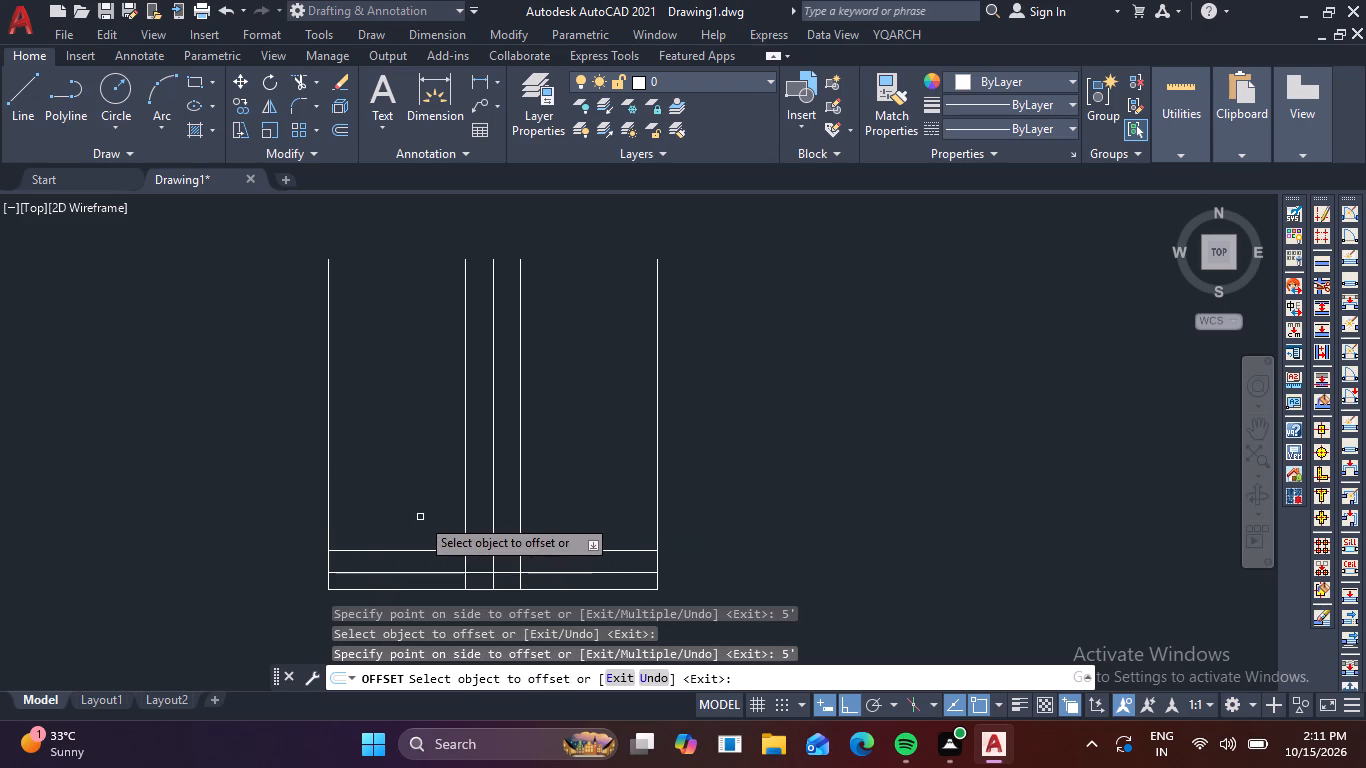
key("Escape")
Erase the original vertical centre line between the two new offset lines.
left_click(491, 504)
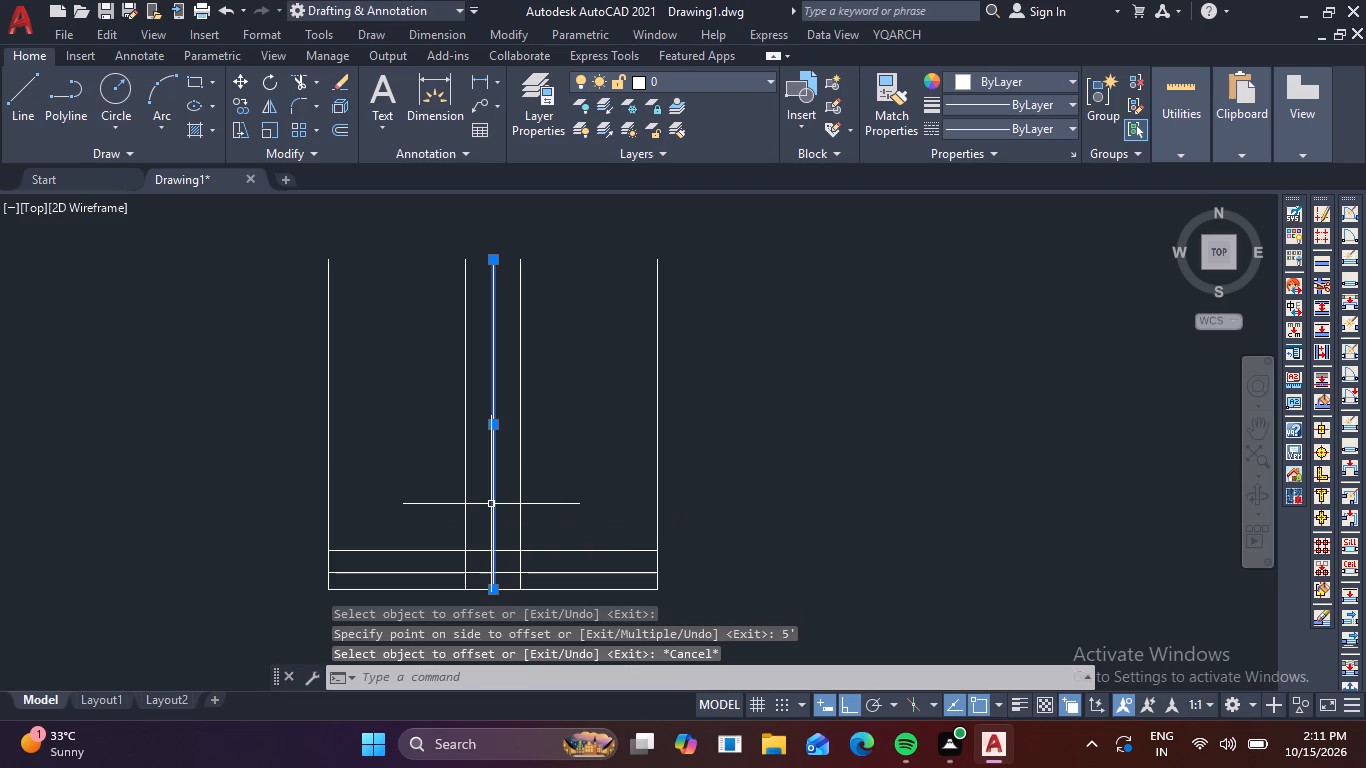
key("Delete")
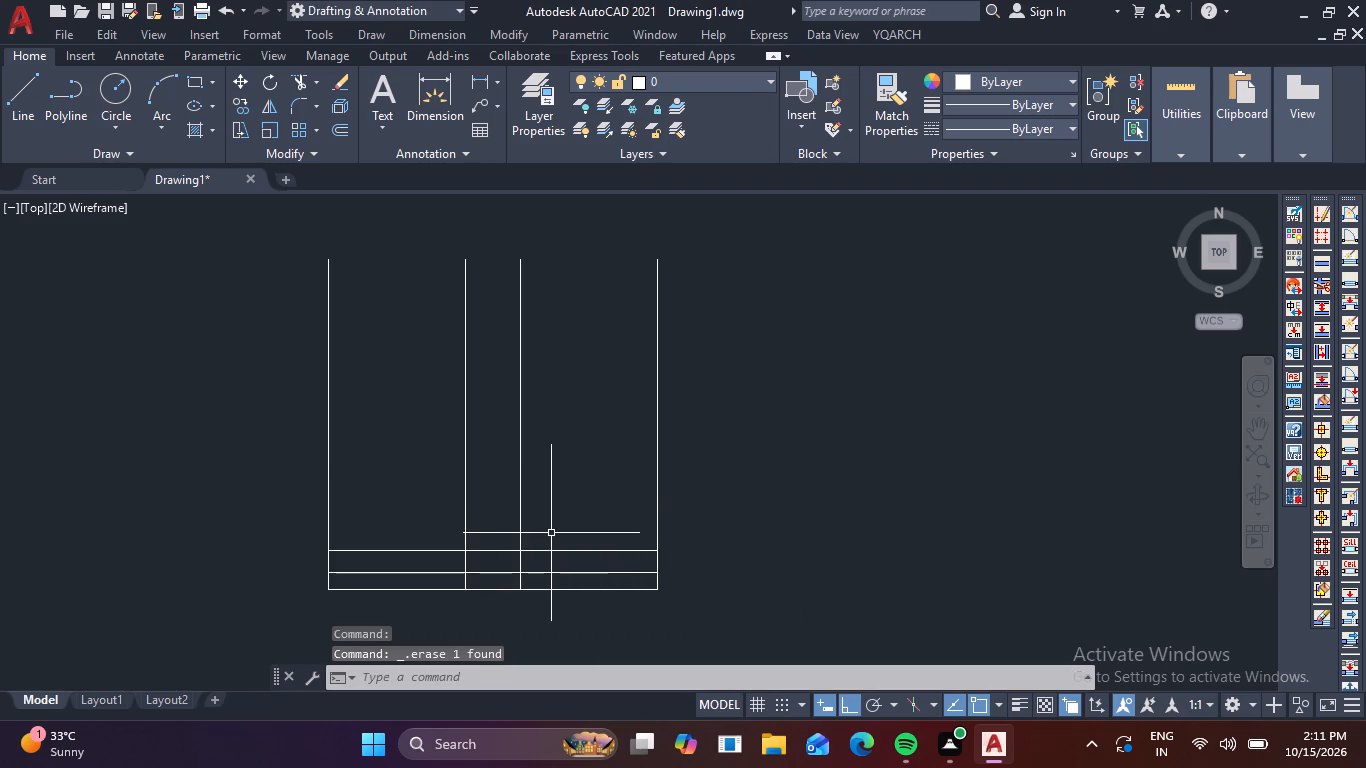
Trim the two interior horizontal lines between the two central vertical lines, leaving the bottom outline line intact.
type("tr")
key("space")
left_click(503, 542)
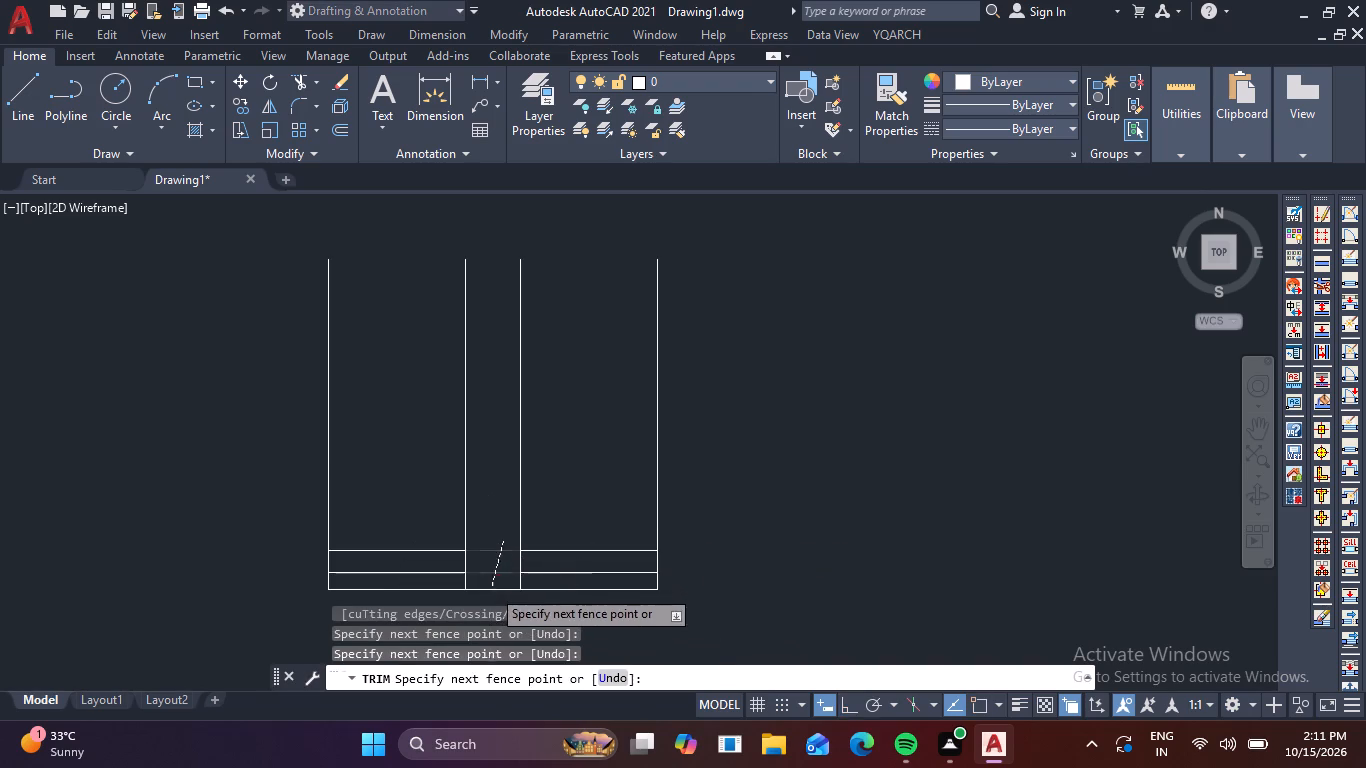
left_click(491, 588)
key("Escape")
key("Escape")
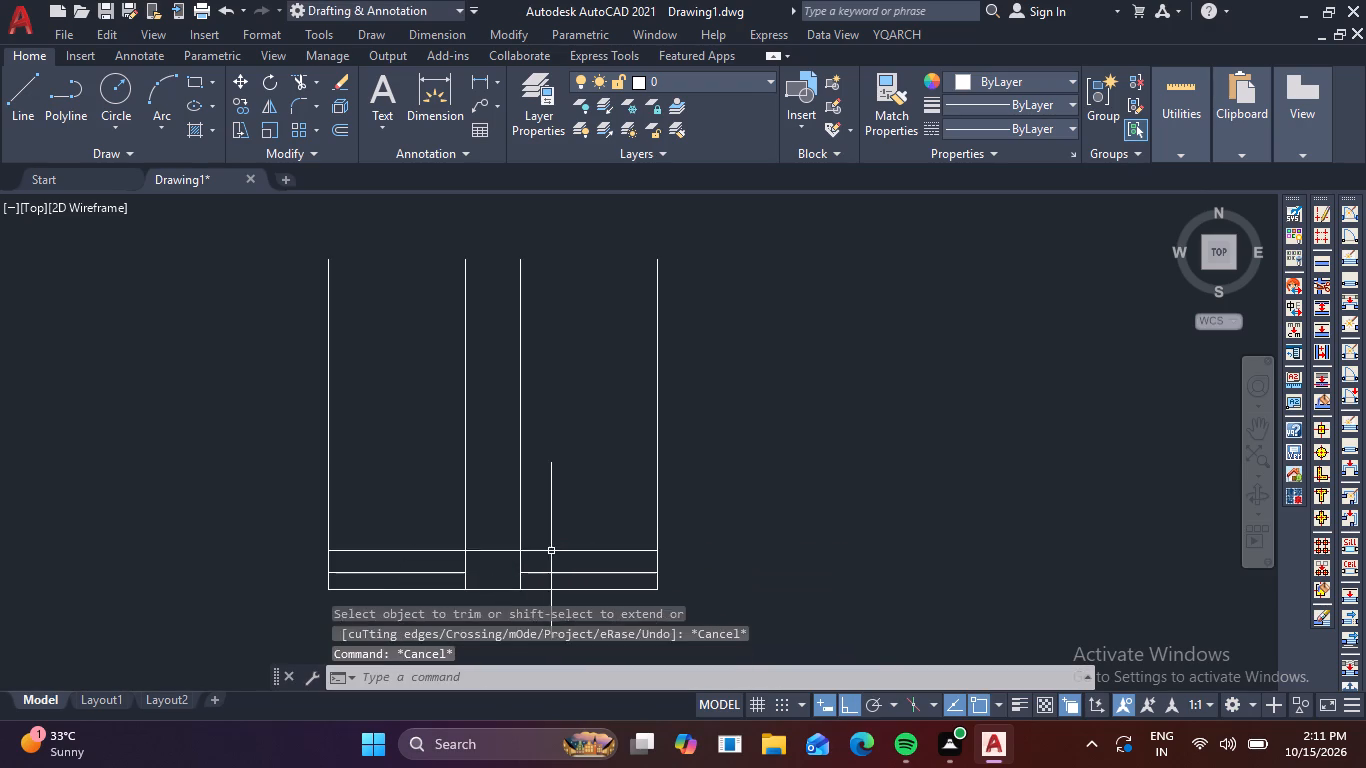
key("Escape")
key("Escape")
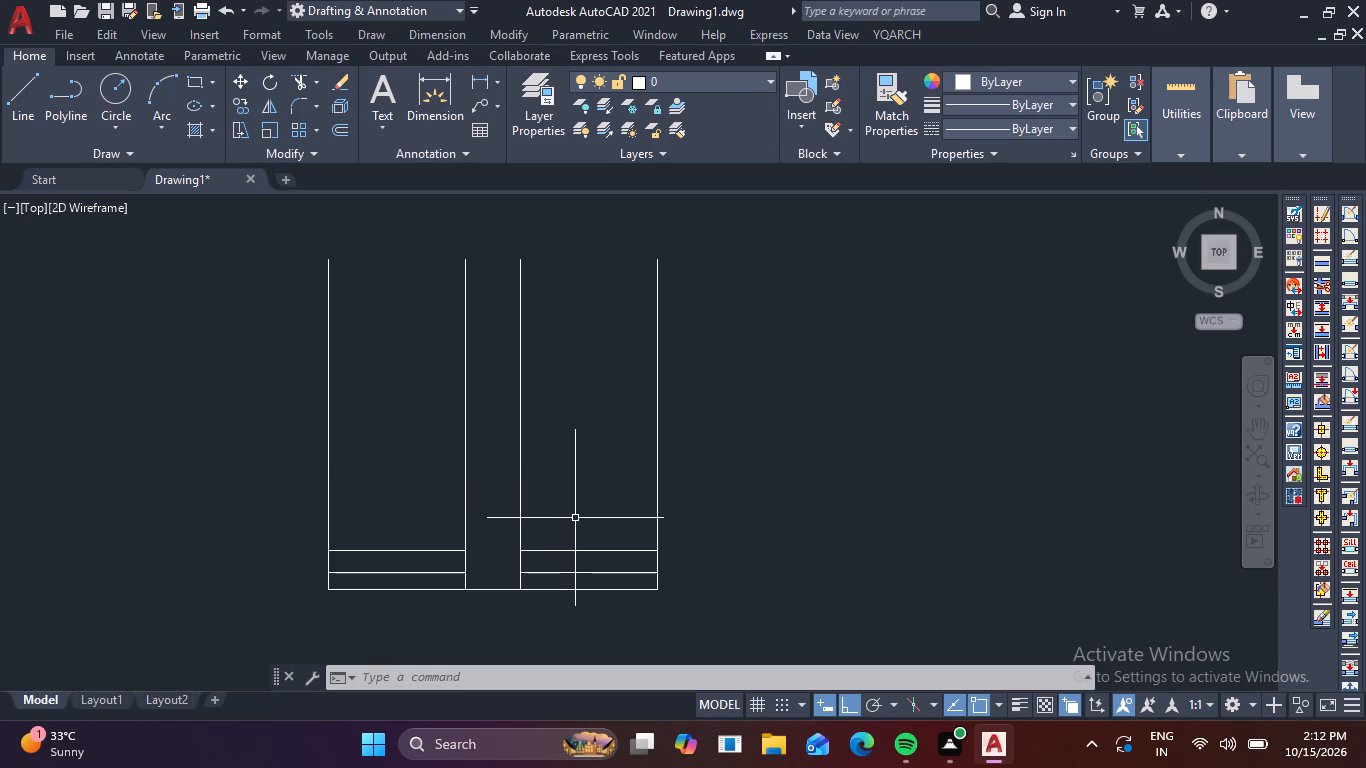
Offset the lower interior horizontal line of the left-hand bay upward six times in succession at 10' spacing.
key("o")
key("Return")
type("10")
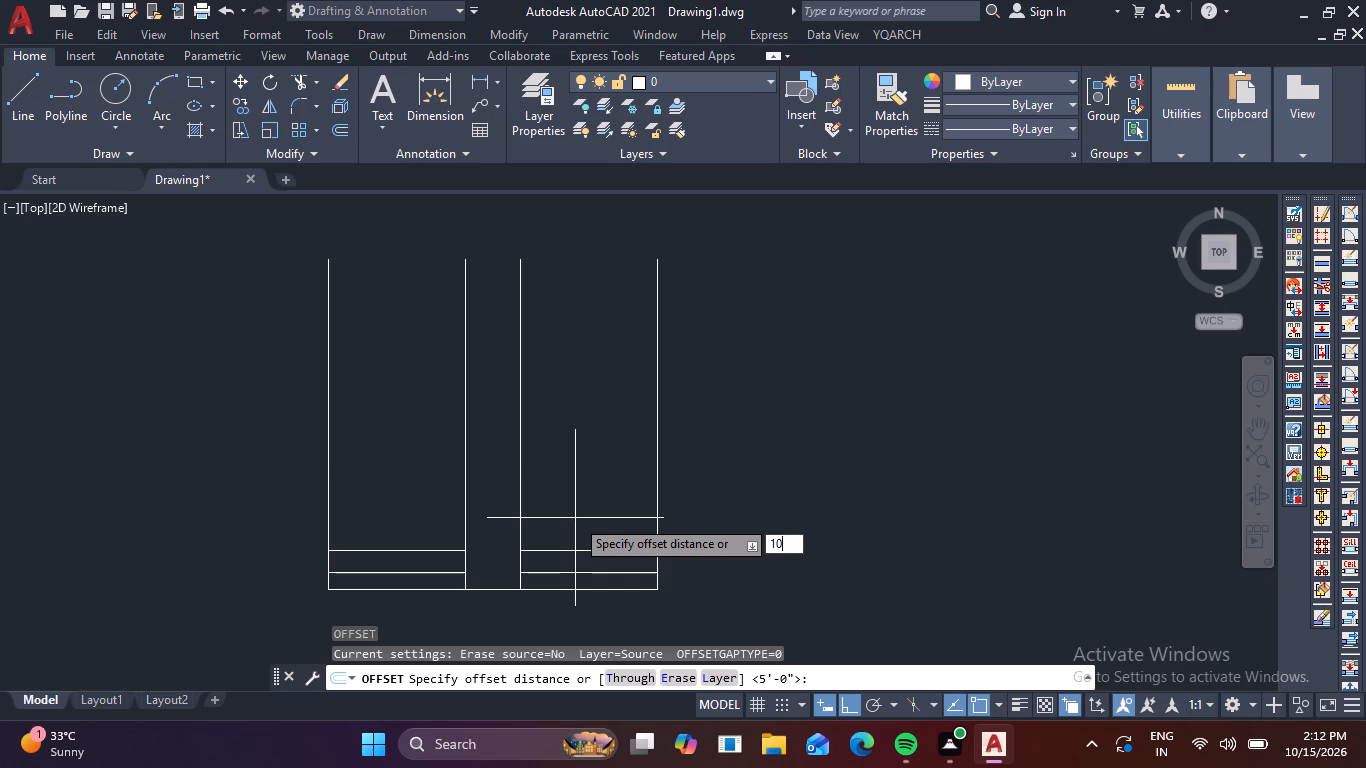
key("apostrophe")
key("Return")
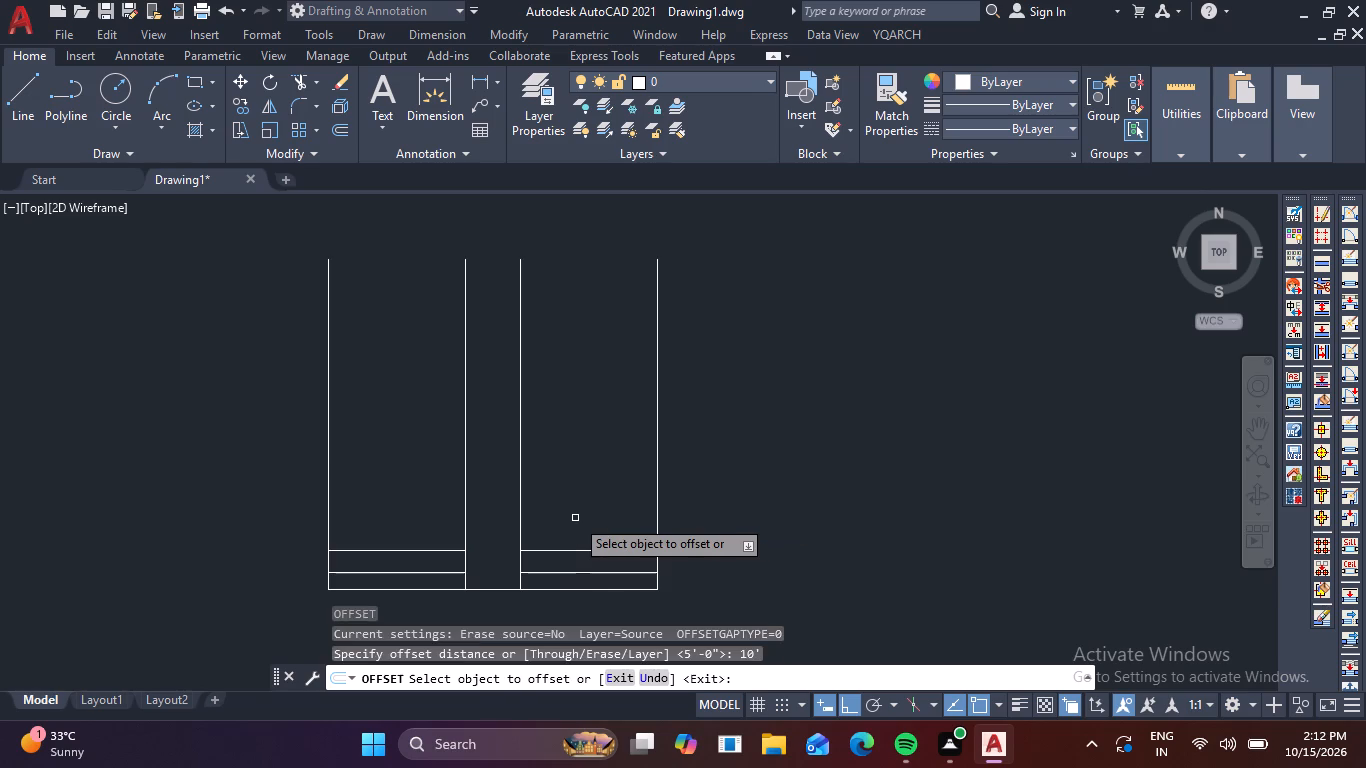
left_click(418, 572)
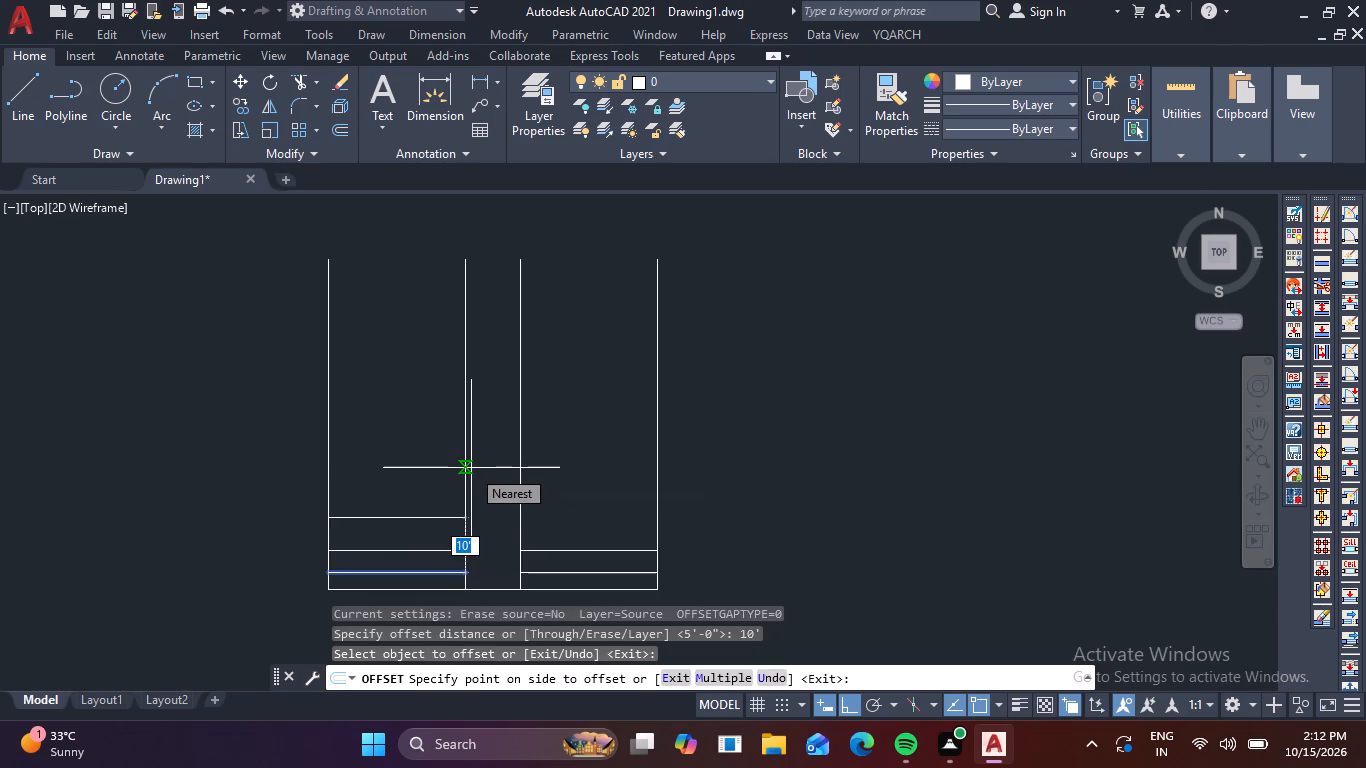
left_click(471, 468)
left_click(442, 517)
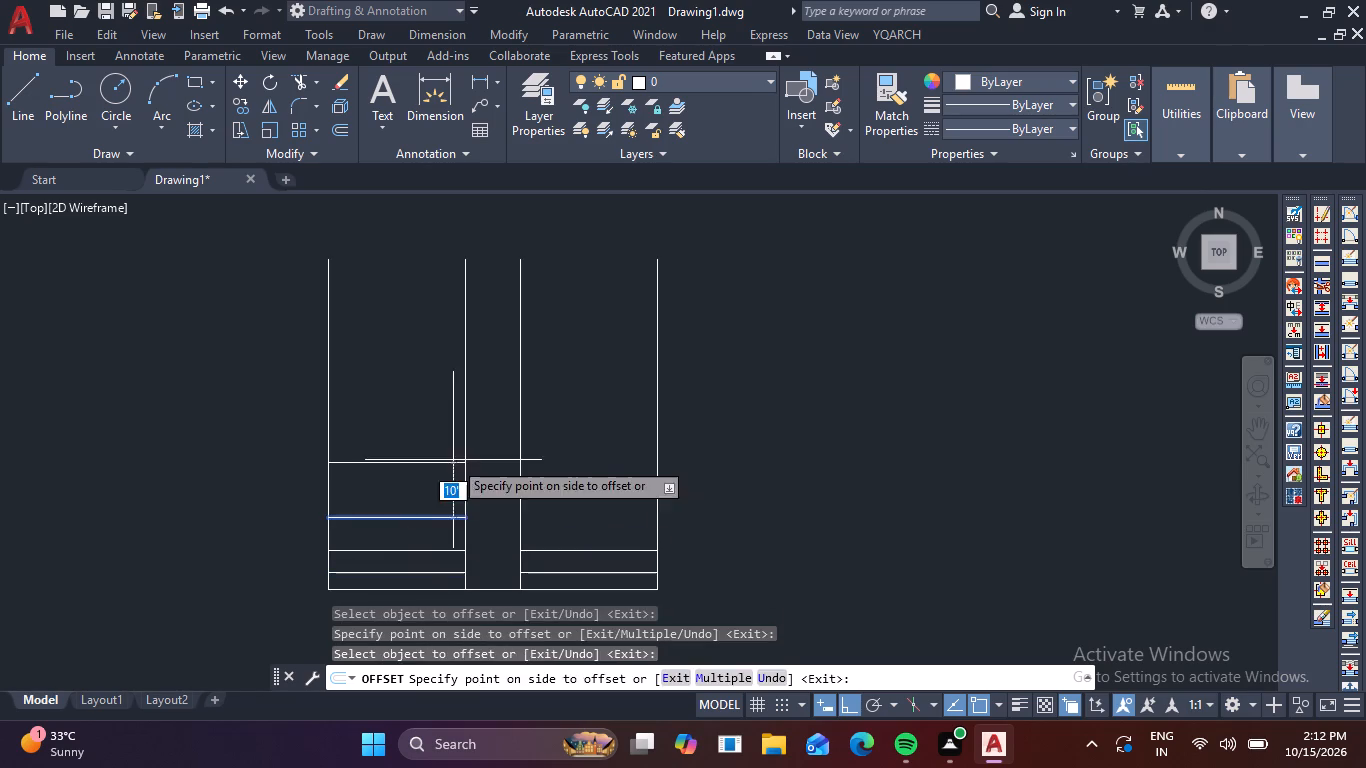
left_click(455, 453)
left_click(440, 462)
left_click(446, 424)
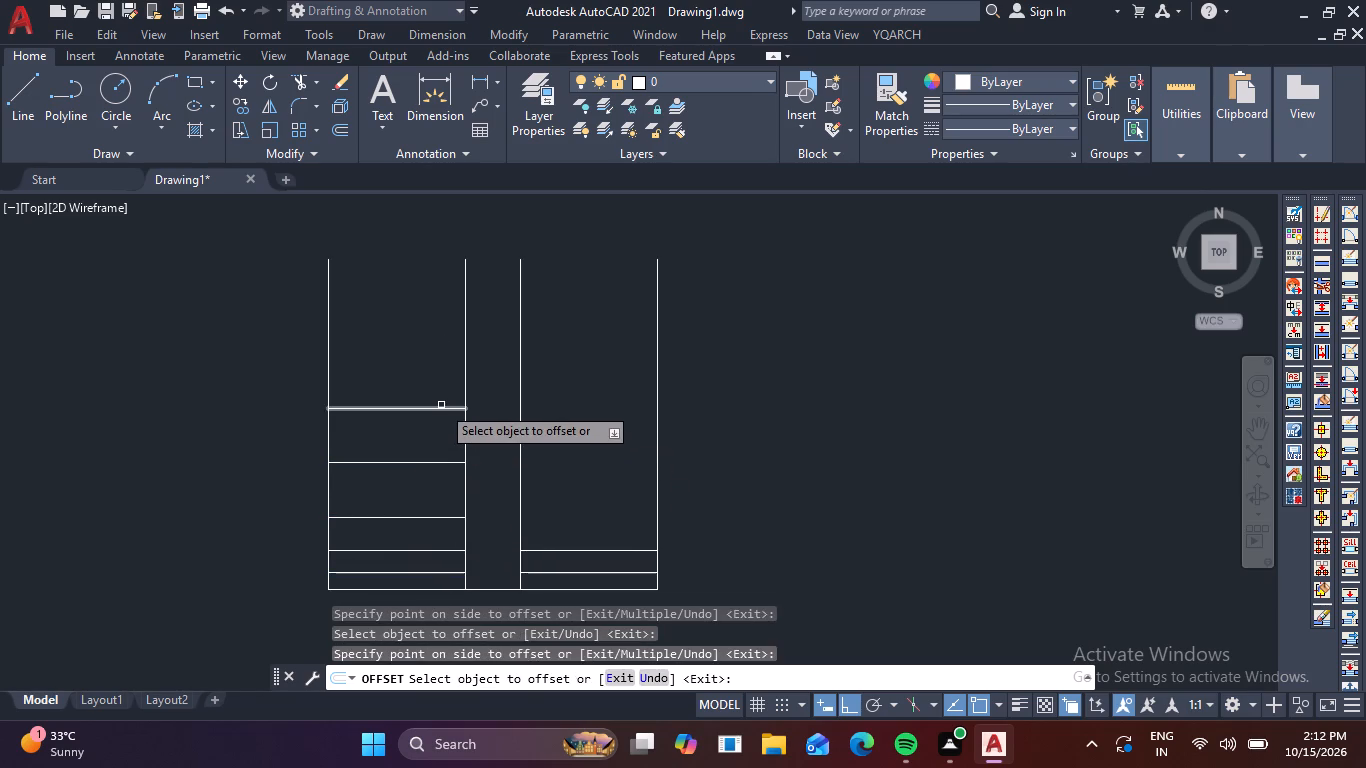
left_click(441, 405)
left_click(448, 355)
left_click(440, 407)
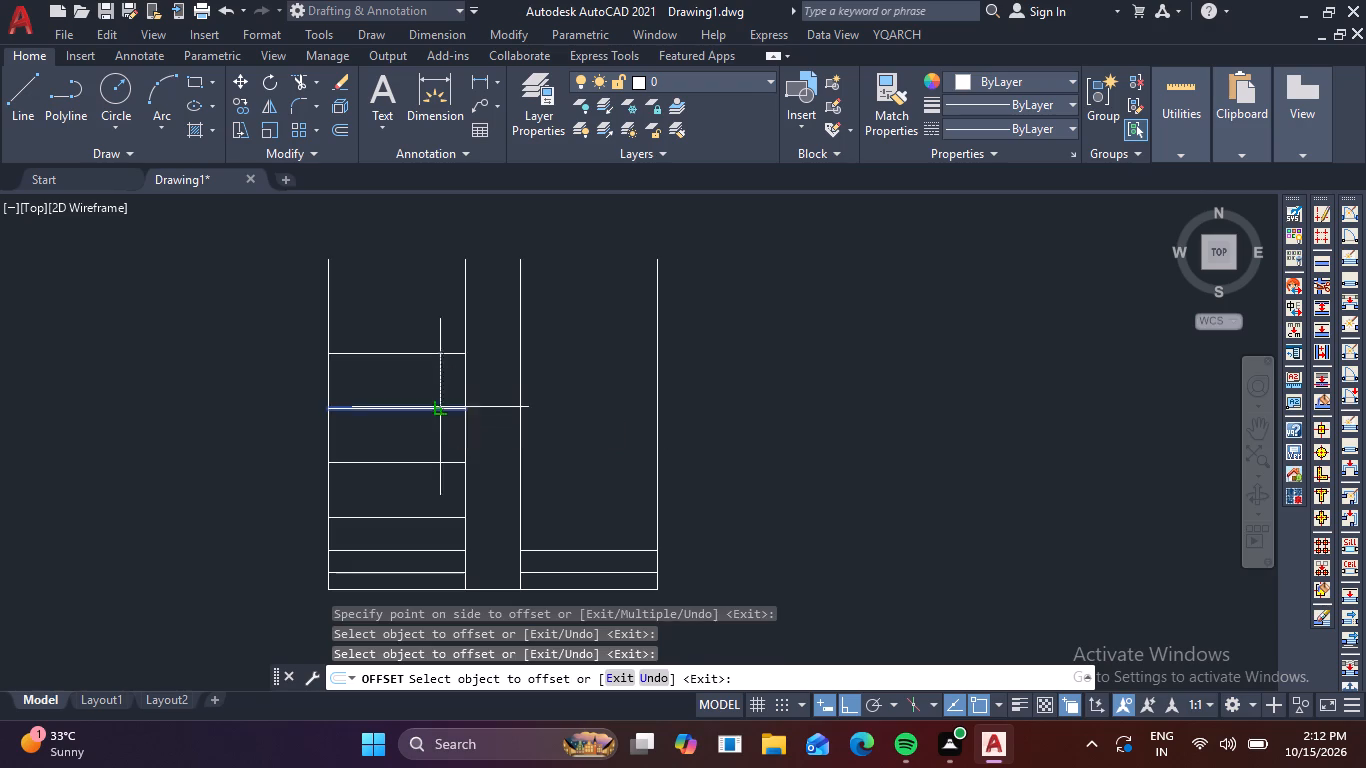
left_click(440, 364)
left_click(436, 354)
left_click(440, 319)
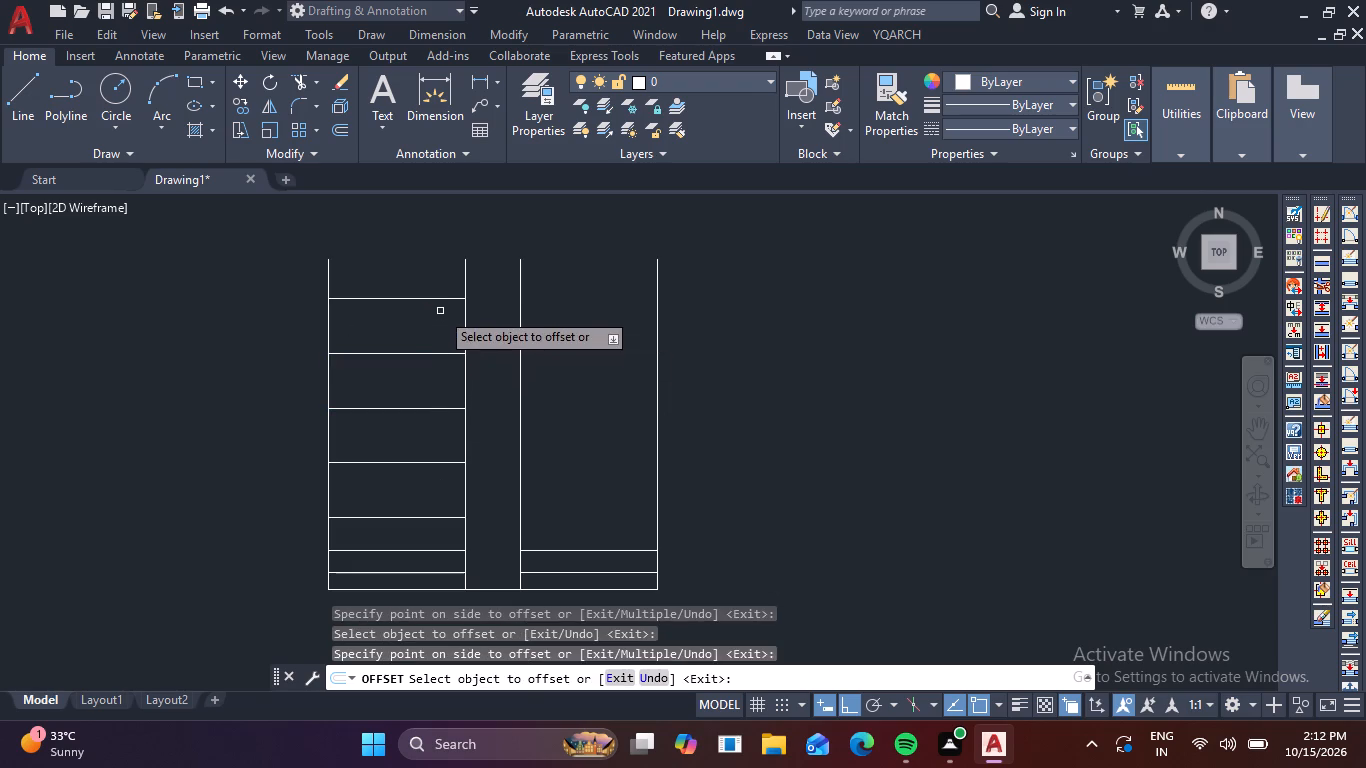
left_click(443, 299)
left_click(439, 264)
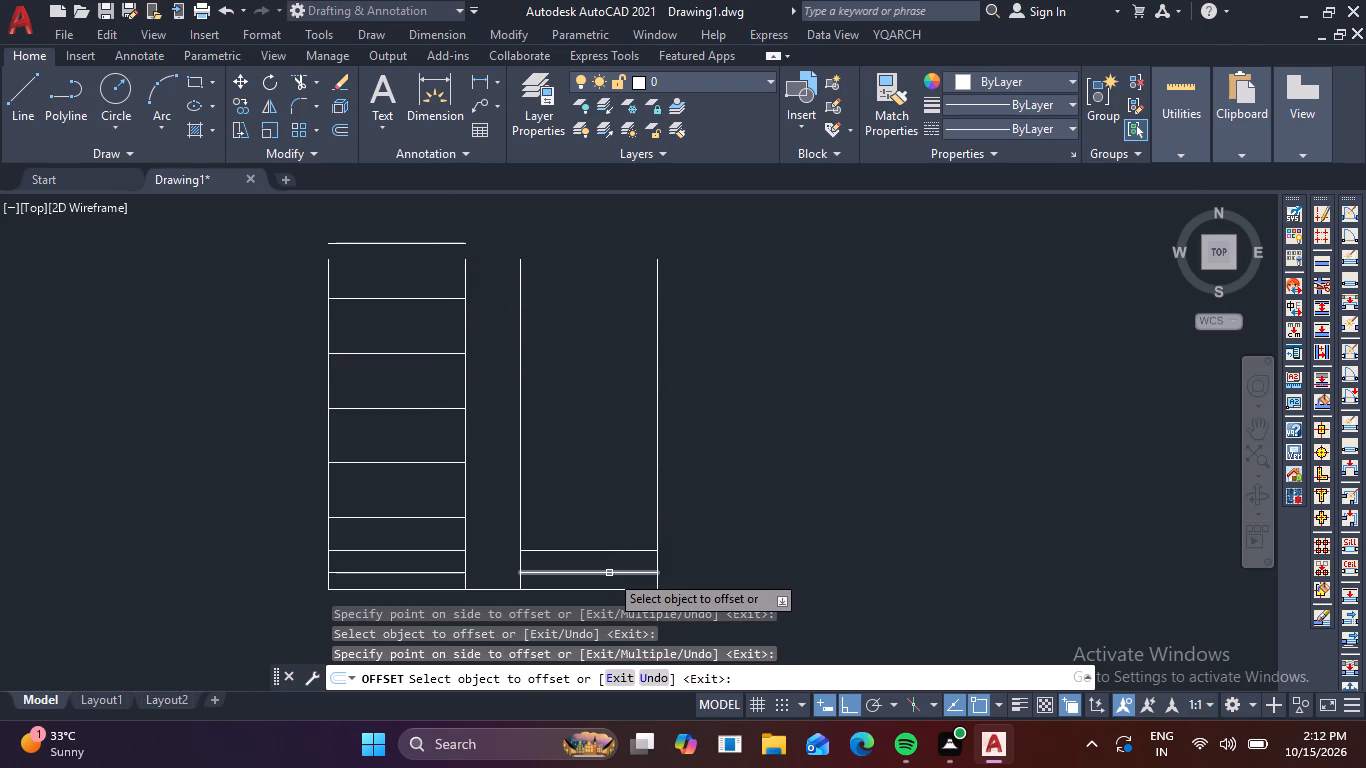
Offset the lower interior horizontal line of the right-hand bay upward six times in succession at 10' spacing.
left_click(609, 573)
left_click(619, 482)
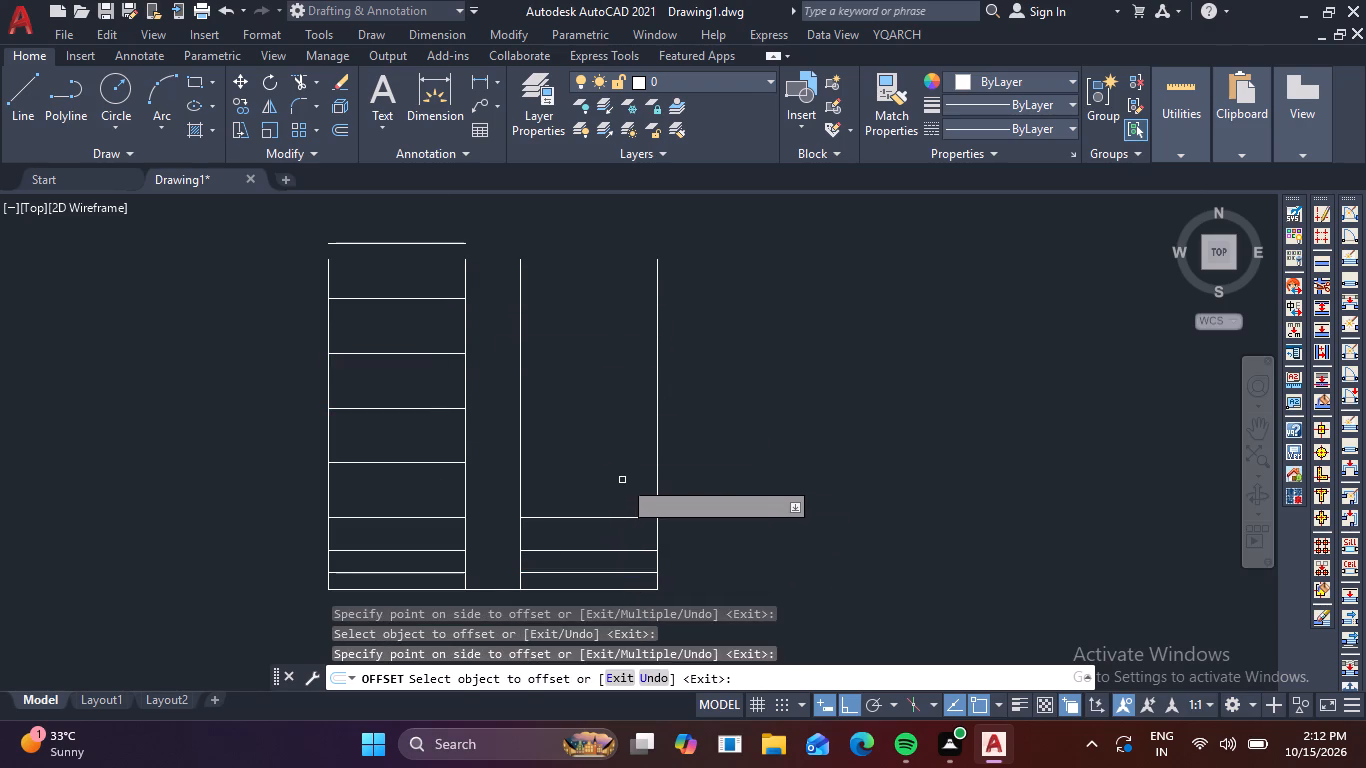
left_click(610, 520)
left_click(625, 457)
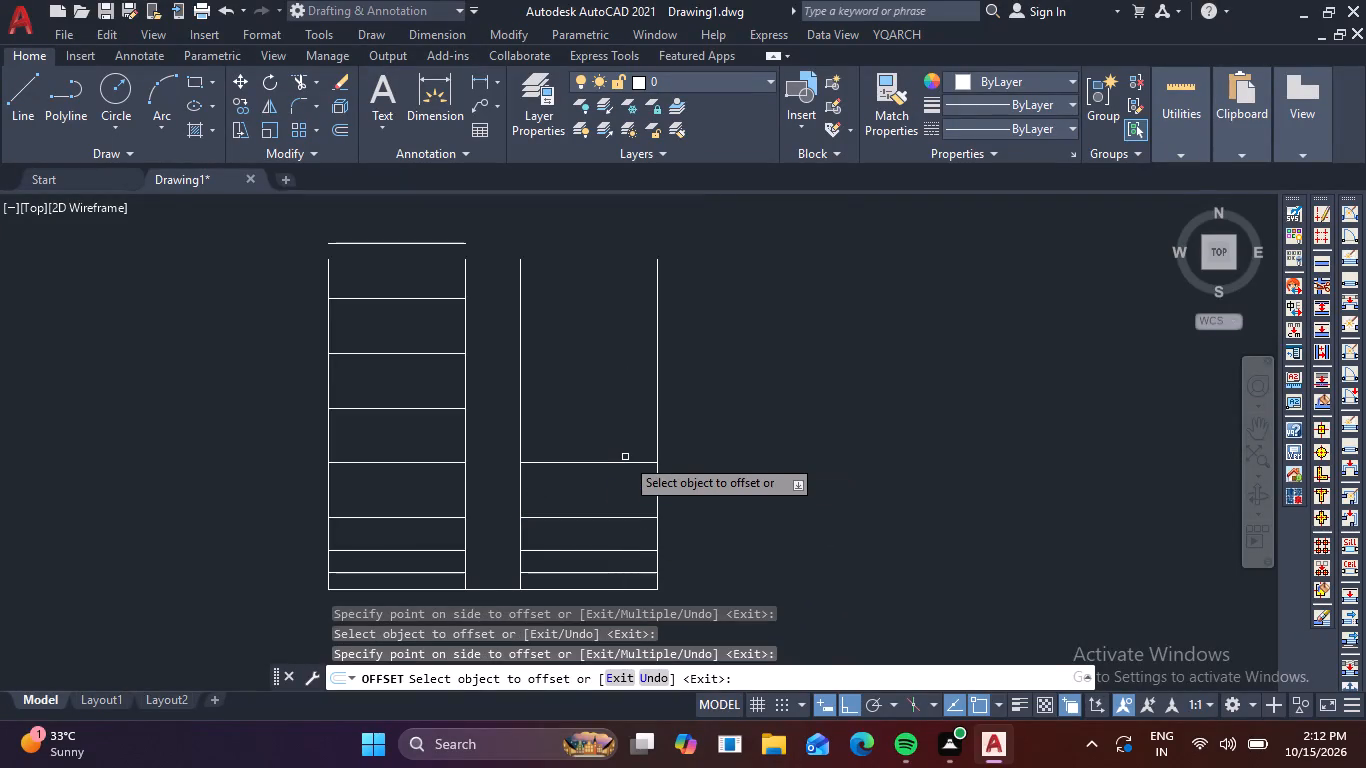
left_click(622, 460)
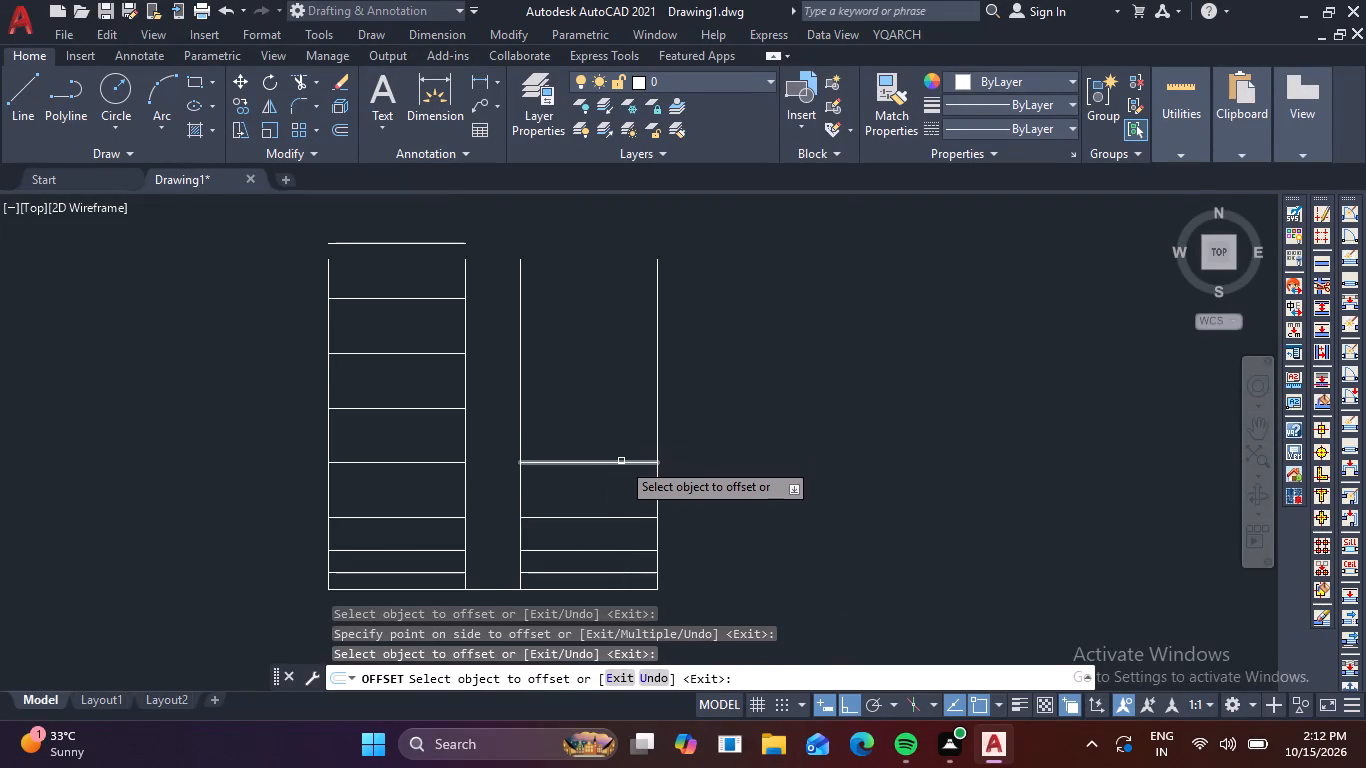
left_click(621, 461)
left_click(625, 447)
left_click(631, 411)
left_click(634, 380)
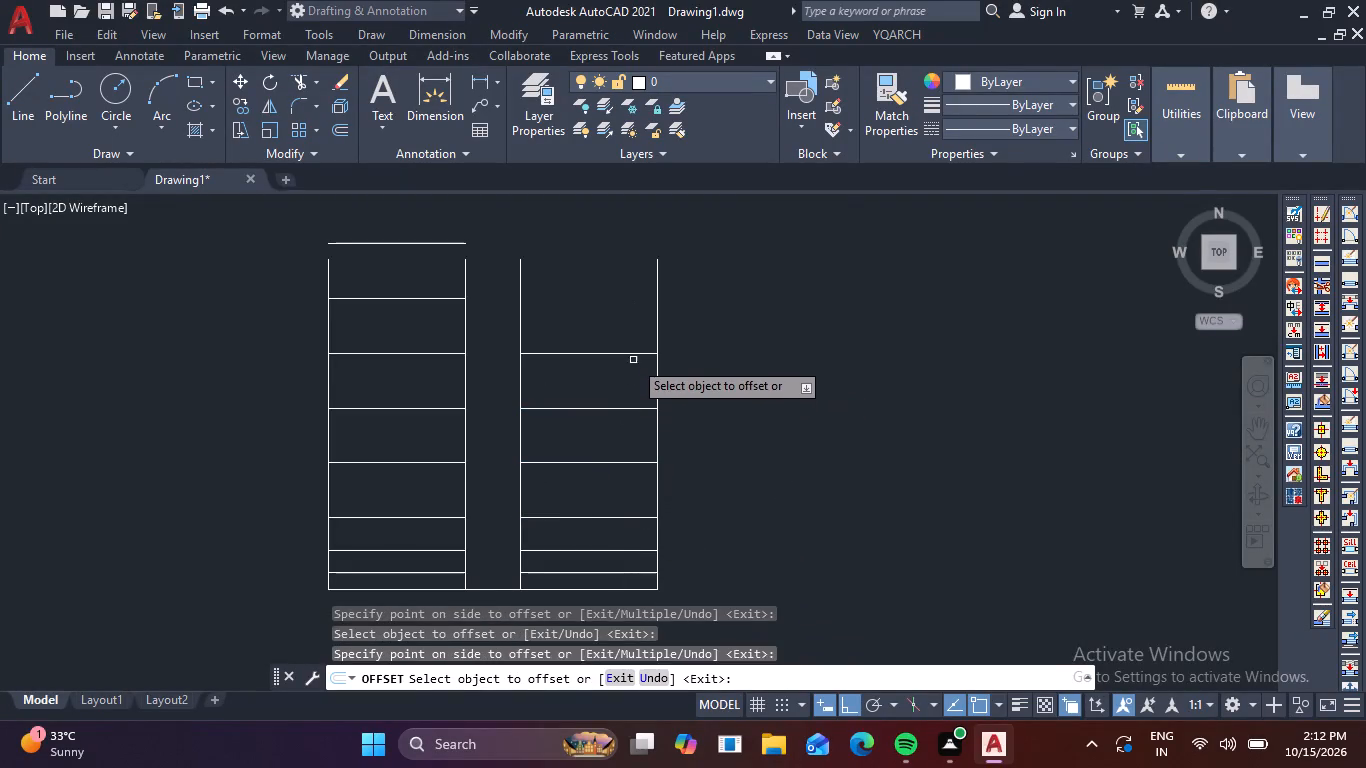
left_click(632, 357)
left_click_drag(626, 352, 637, 340)
left_click(653, 307)
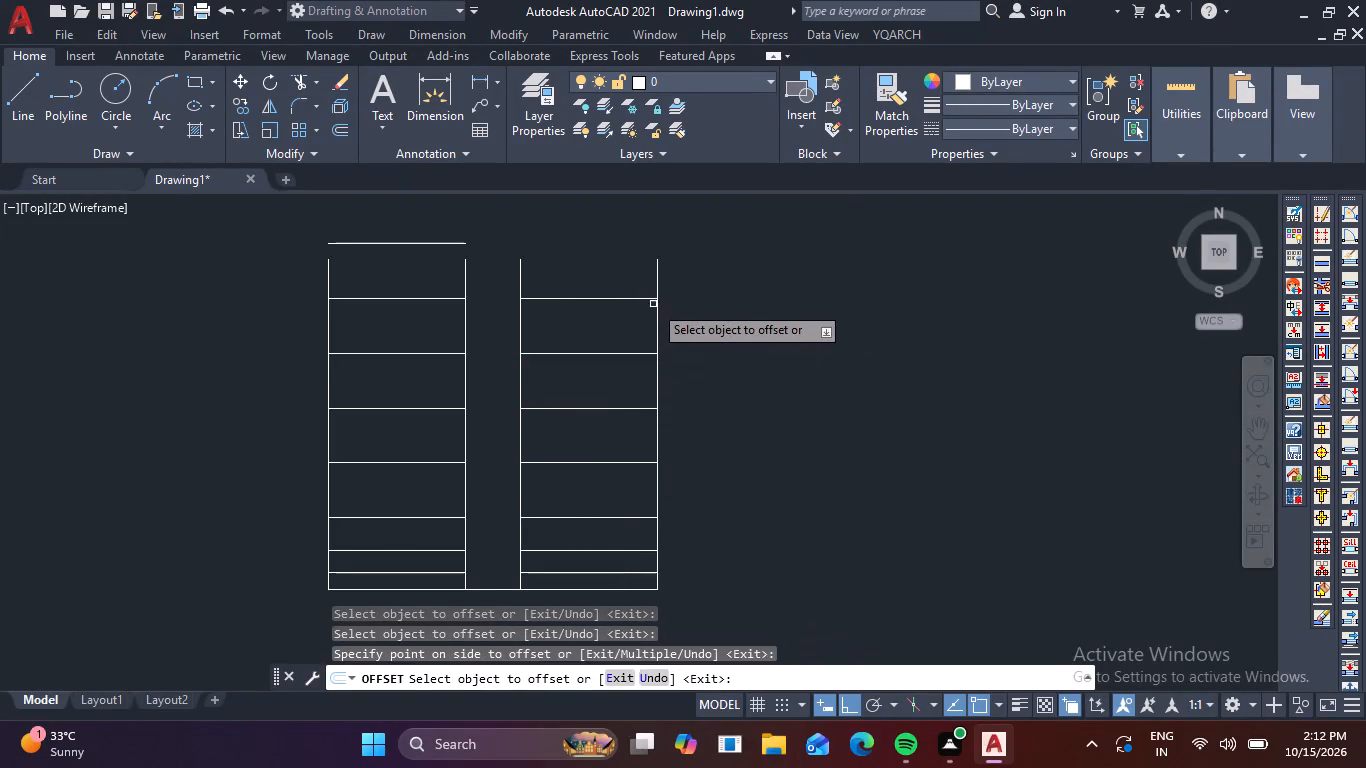
left_click(650, 300)
left_click(650, 254)
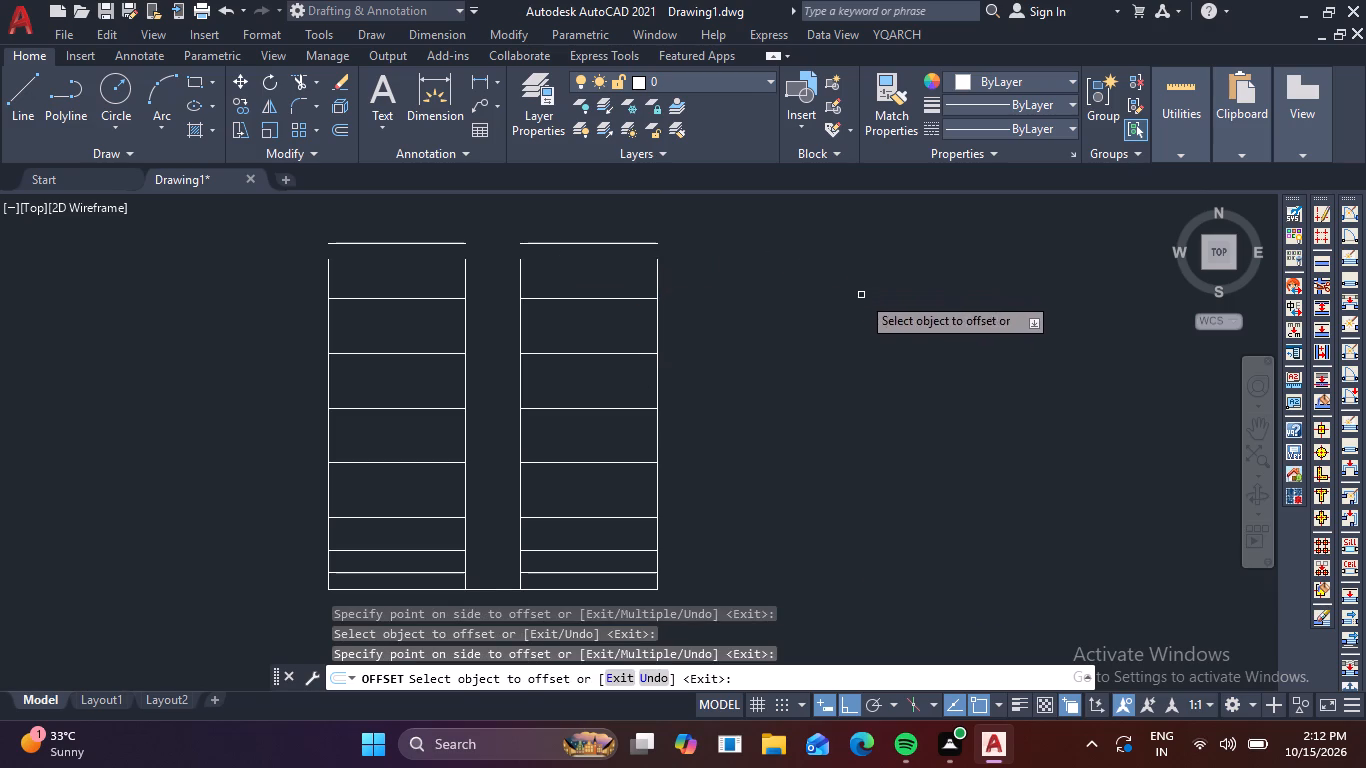
key("Escape")
Fillet the top line of the right-hand bay with its two vertical sides to close both square top corners.
key("f")
key("space")
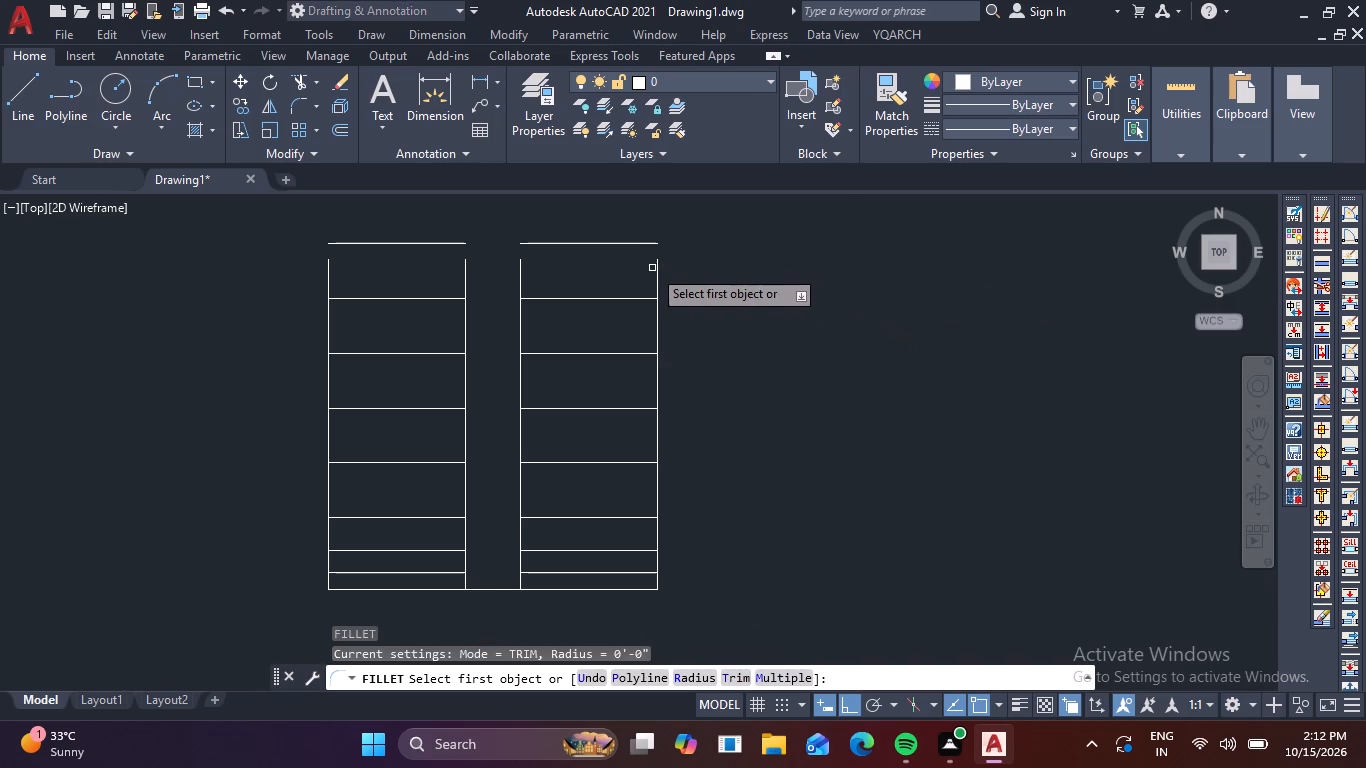
left_click(656, 273)
left_click(653, 244)
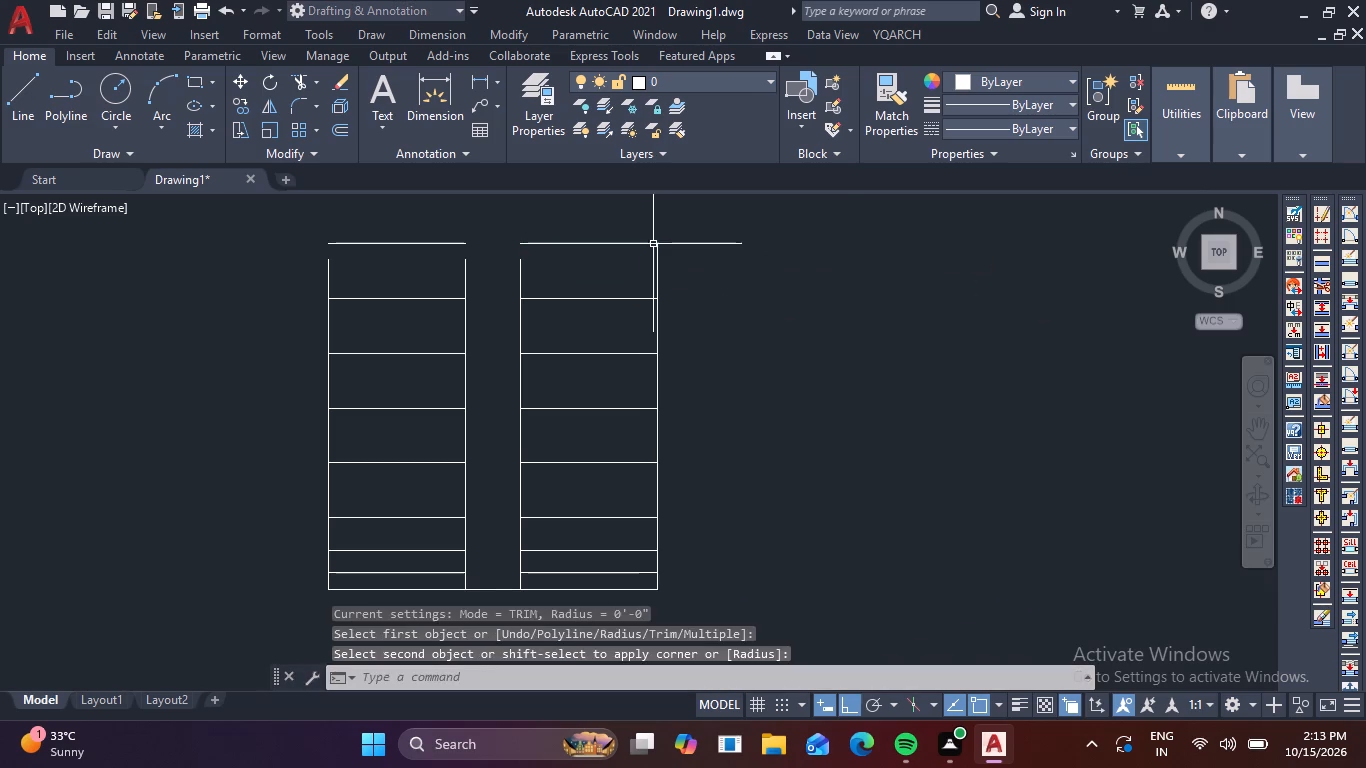
key("space")
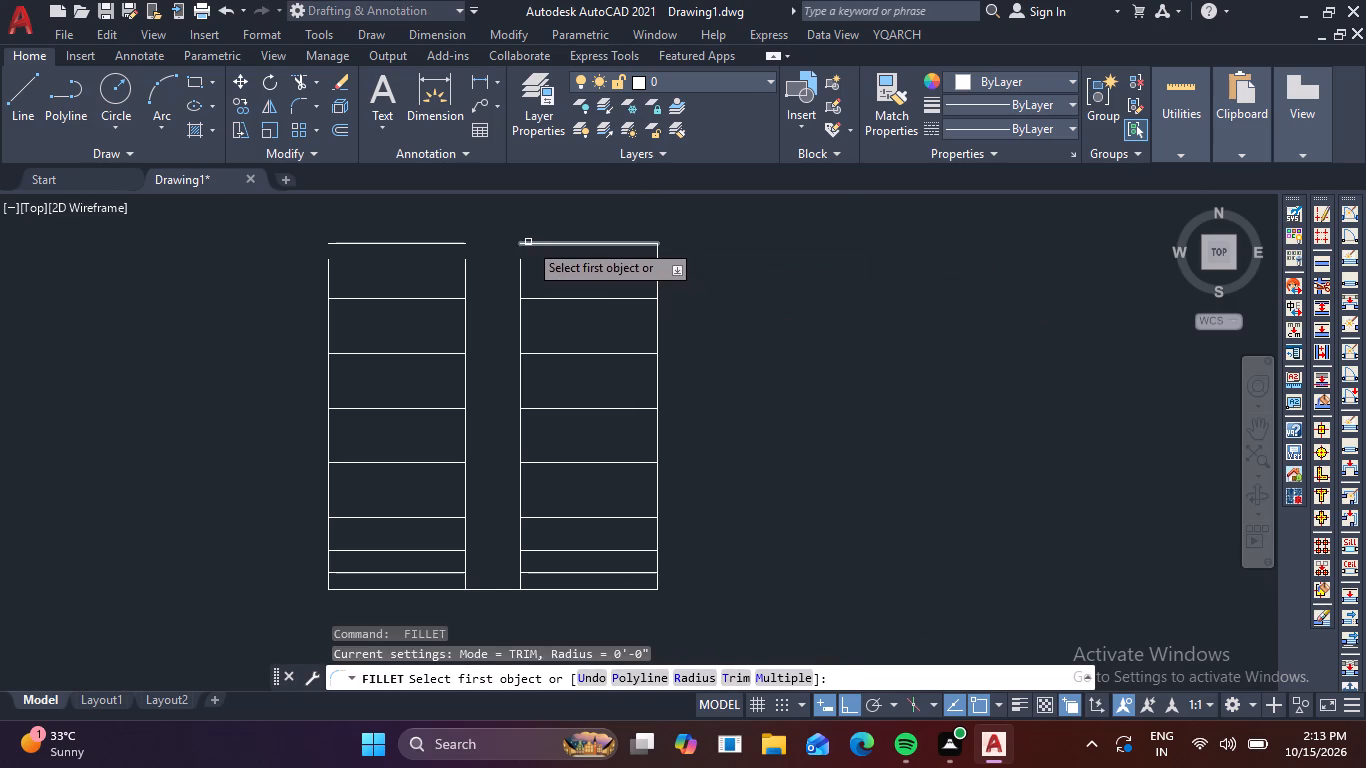
left_click(528, 242)
left_click(516, 269)
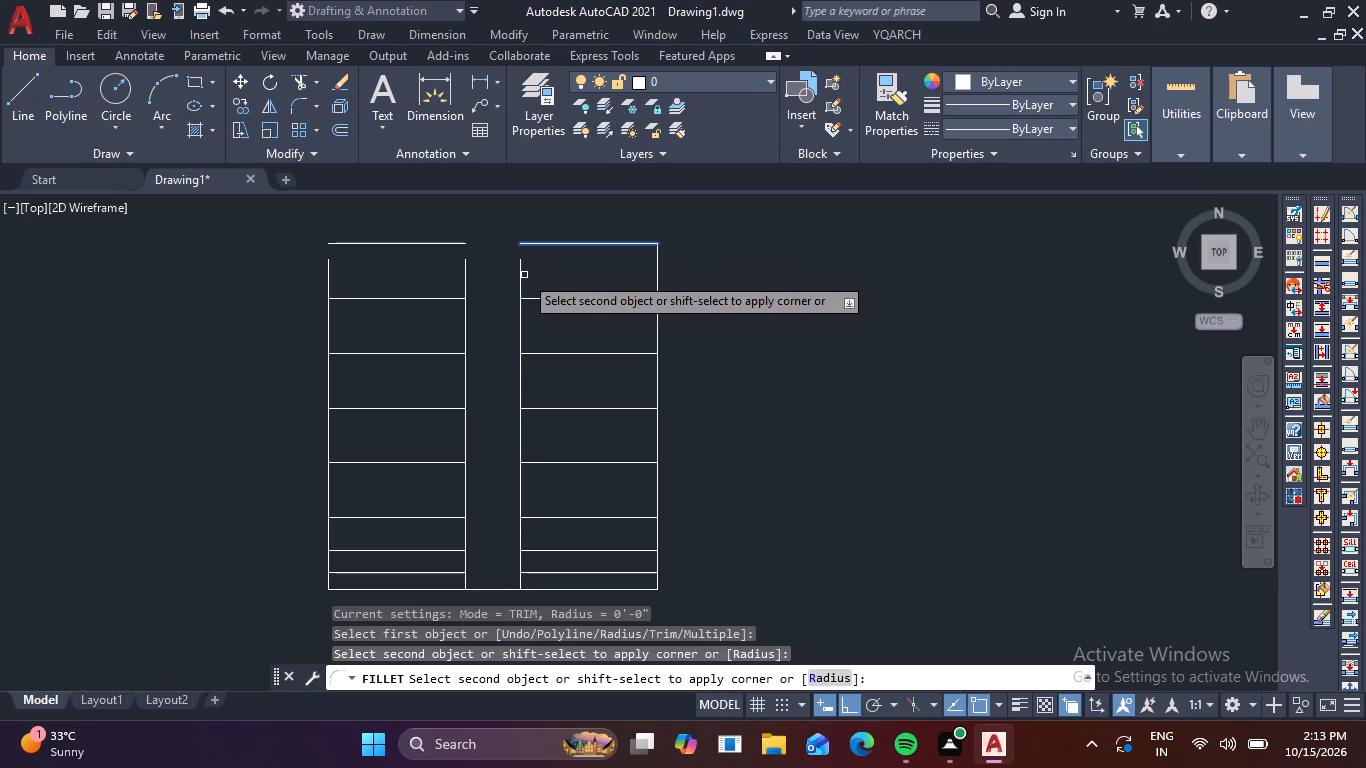
left_click(522, 267)
Fillet the top line of the left-hand bay with its two vertical sides to close both square top corners.
key("space")
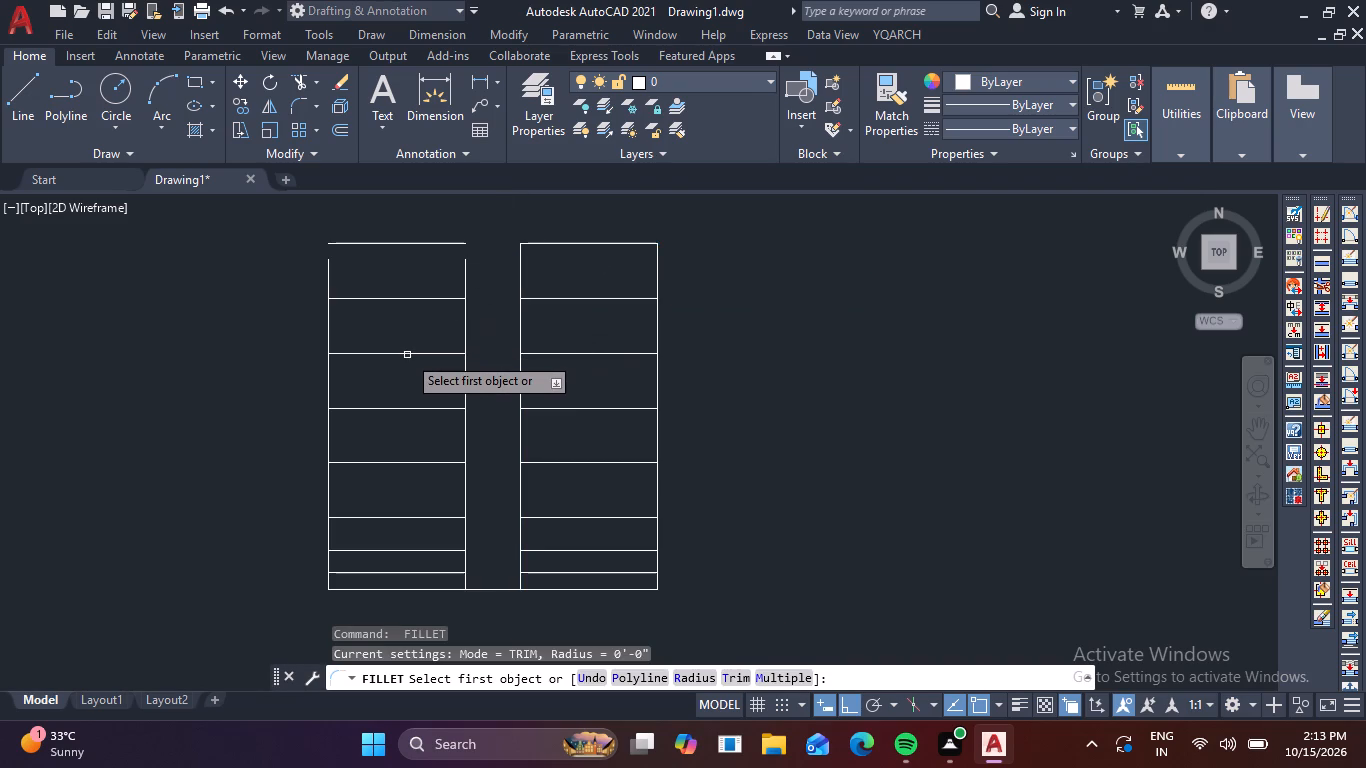
left_click(467, 268)
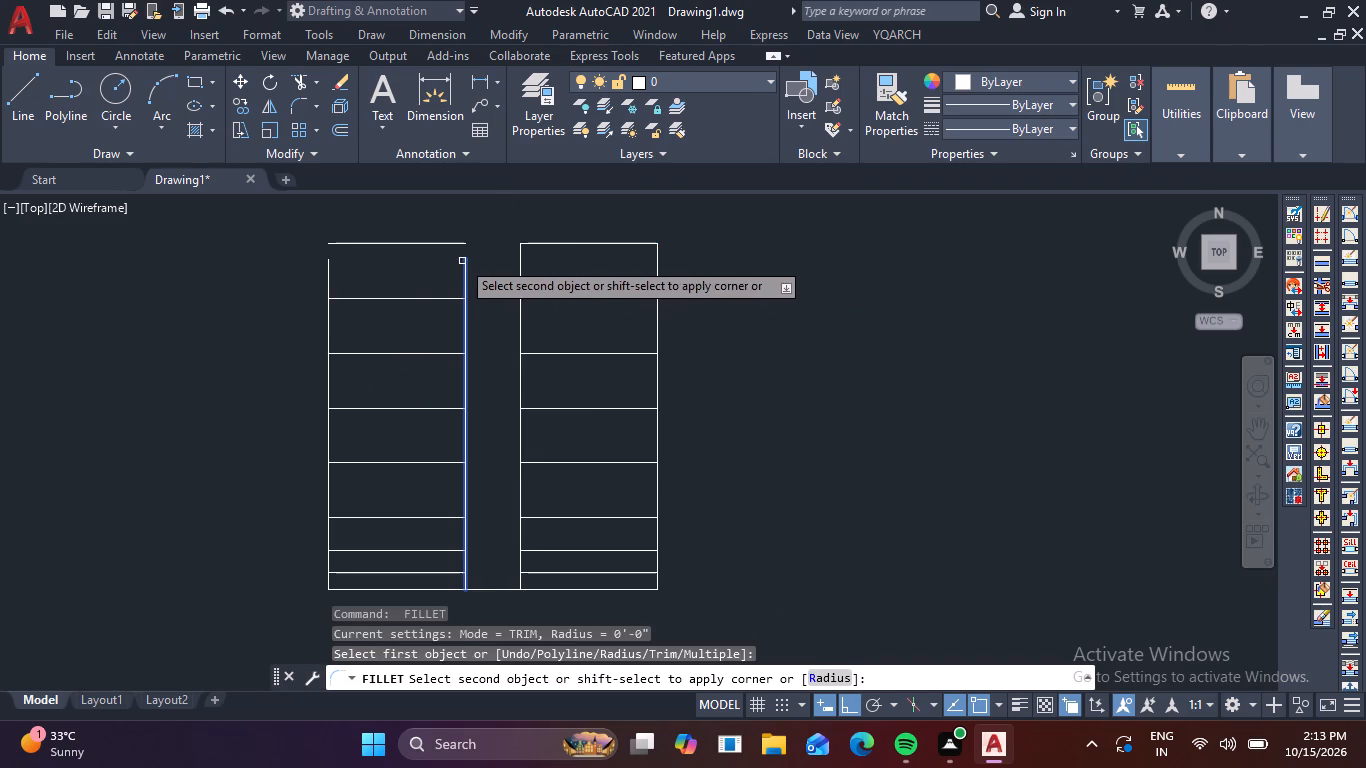
left_click(458, 244)
key("space")
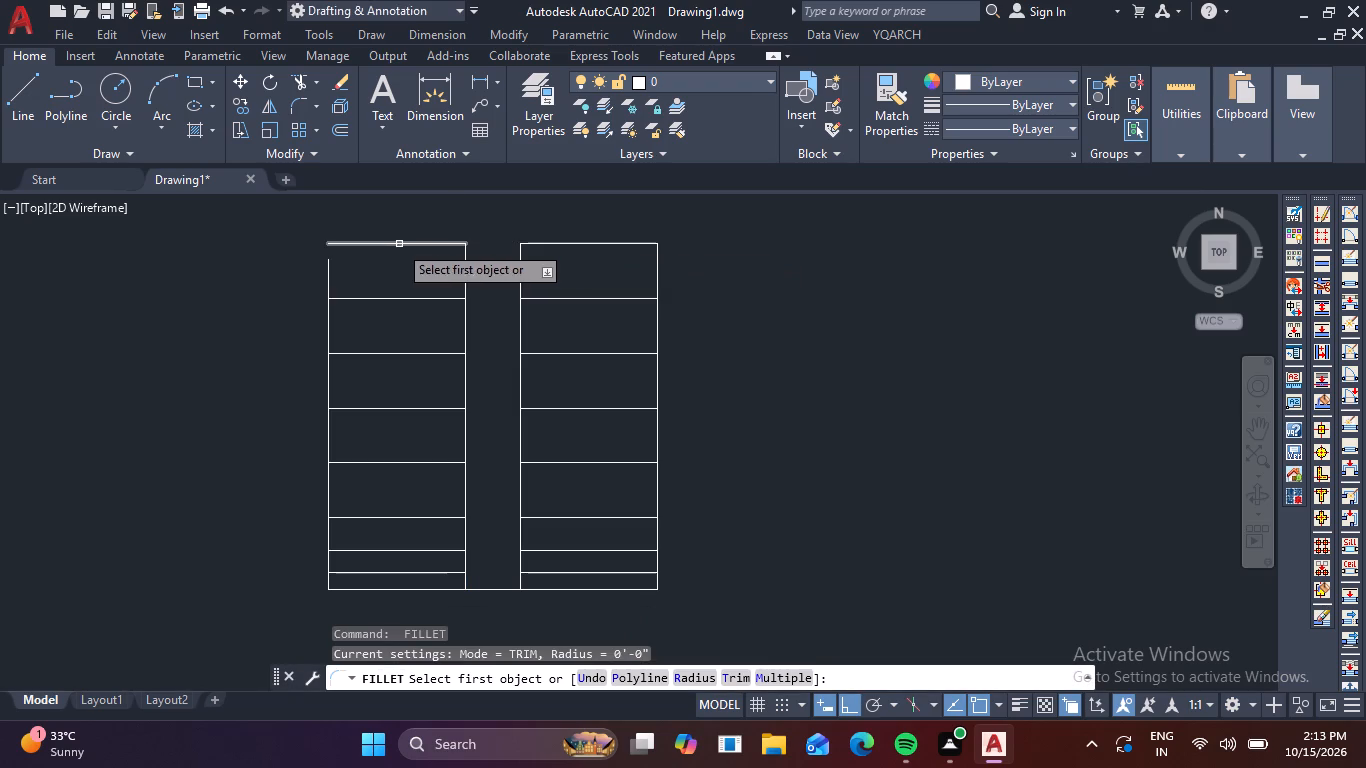
left_click(339, 243)
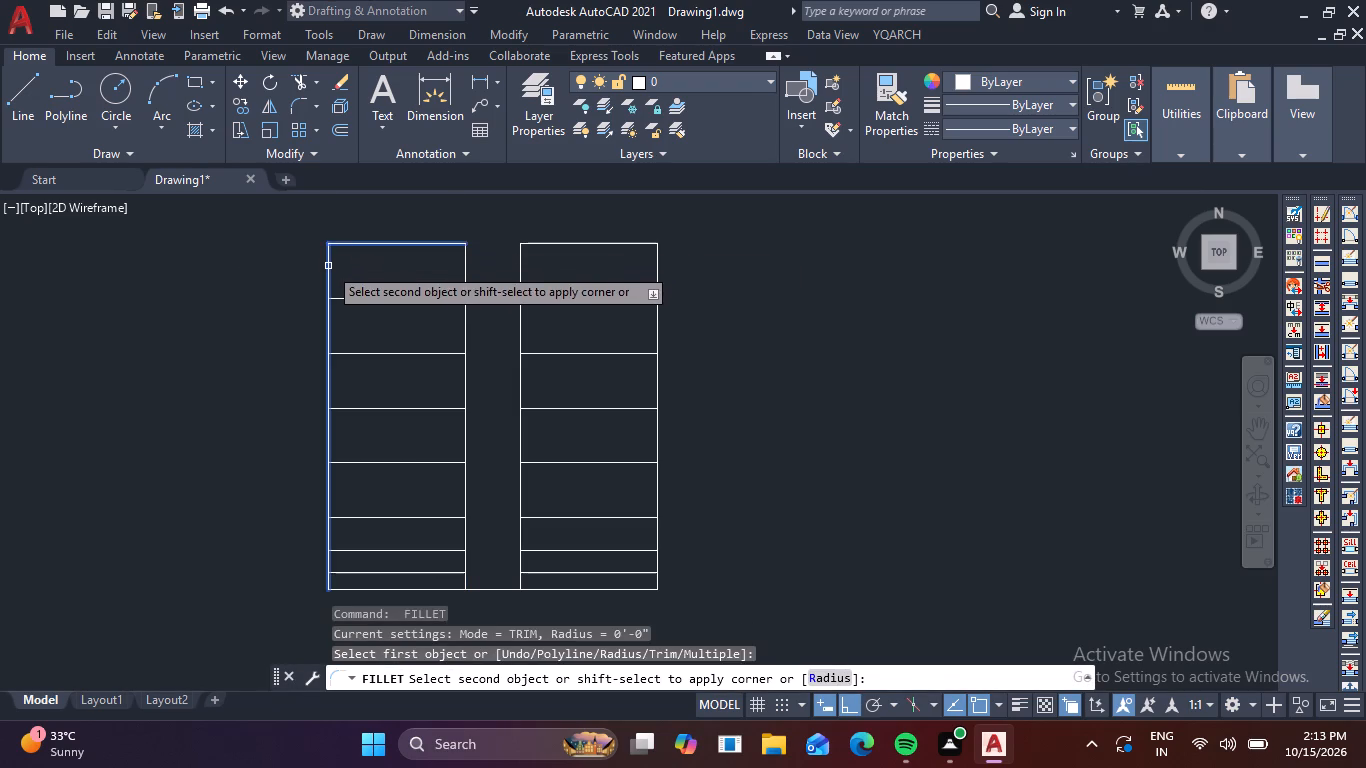
left_click(328, 266)
key("space")
key("Escape")
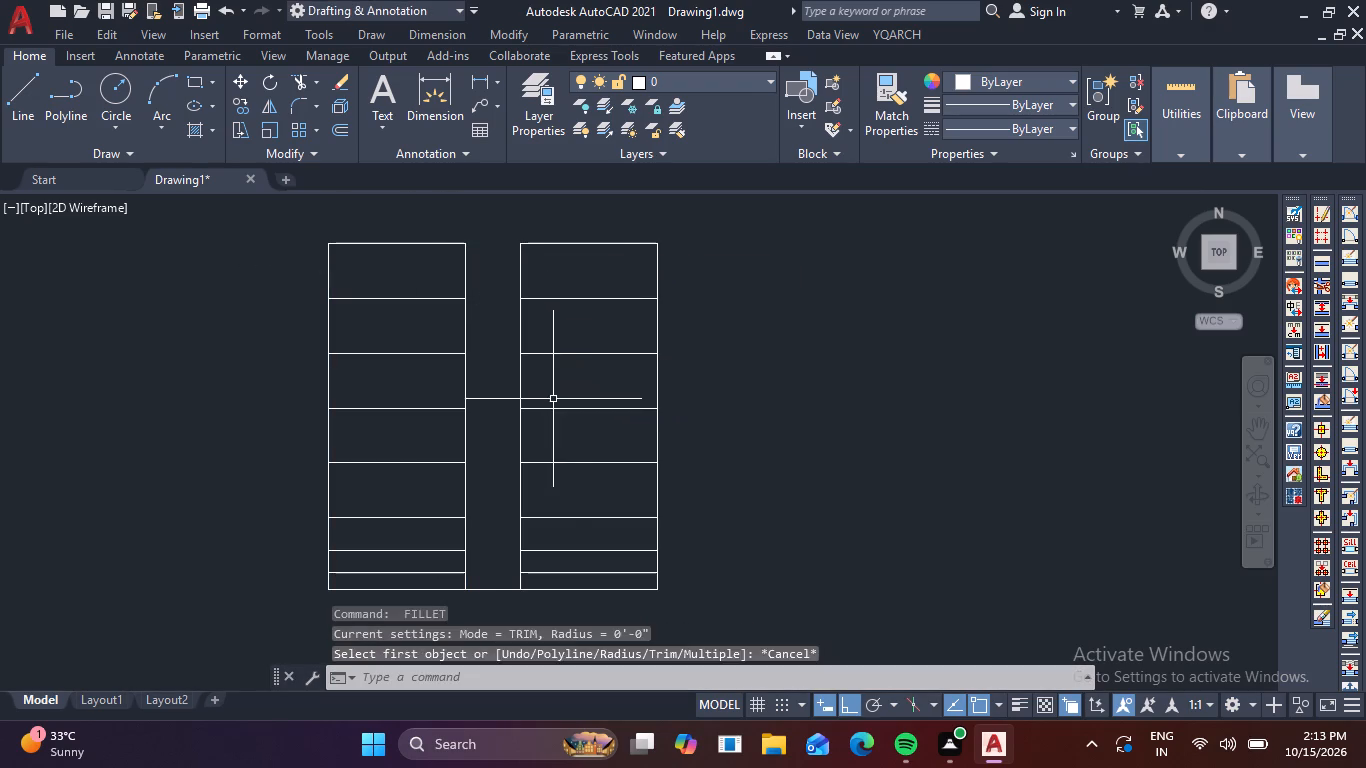
key("Escape")
key("Escape")
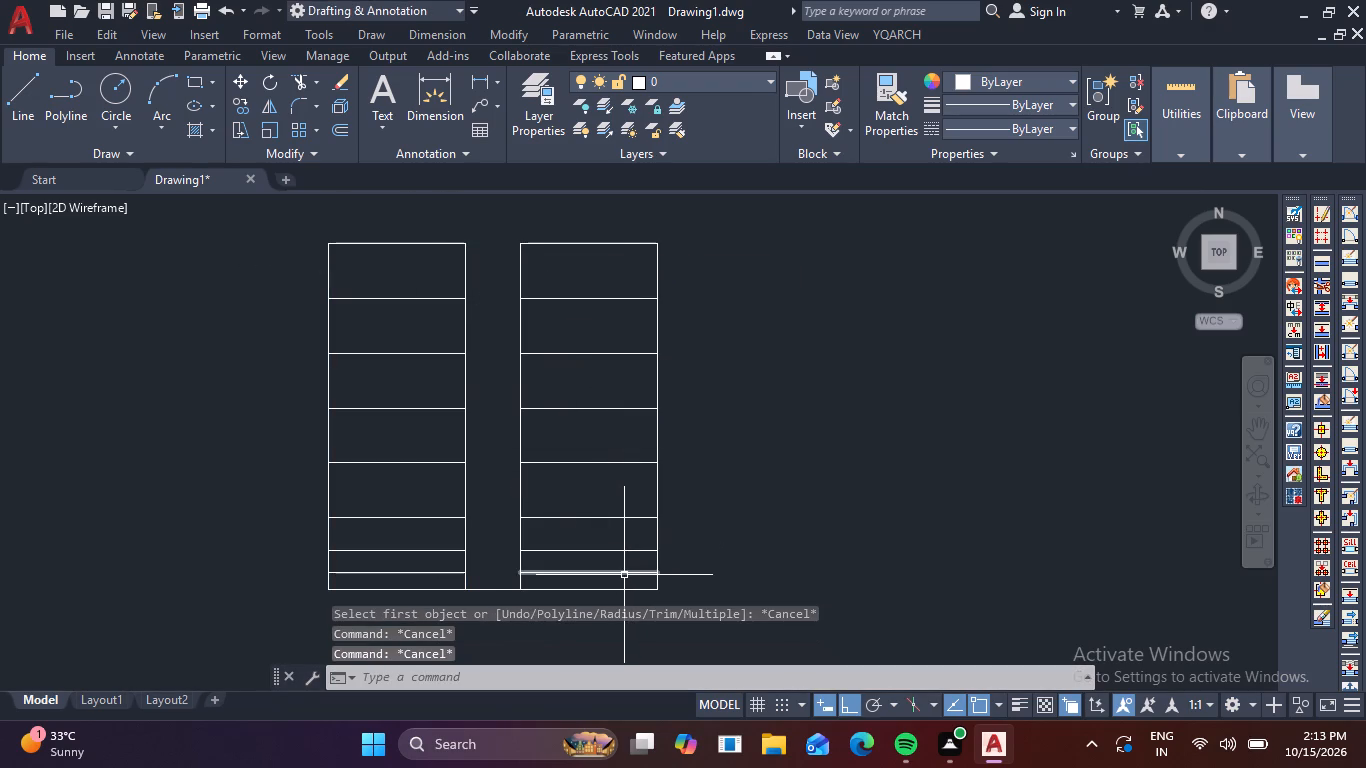
Erase the lowest interior horizontal line in both the right-hand and left-hand bays.
left_click(624, 575)
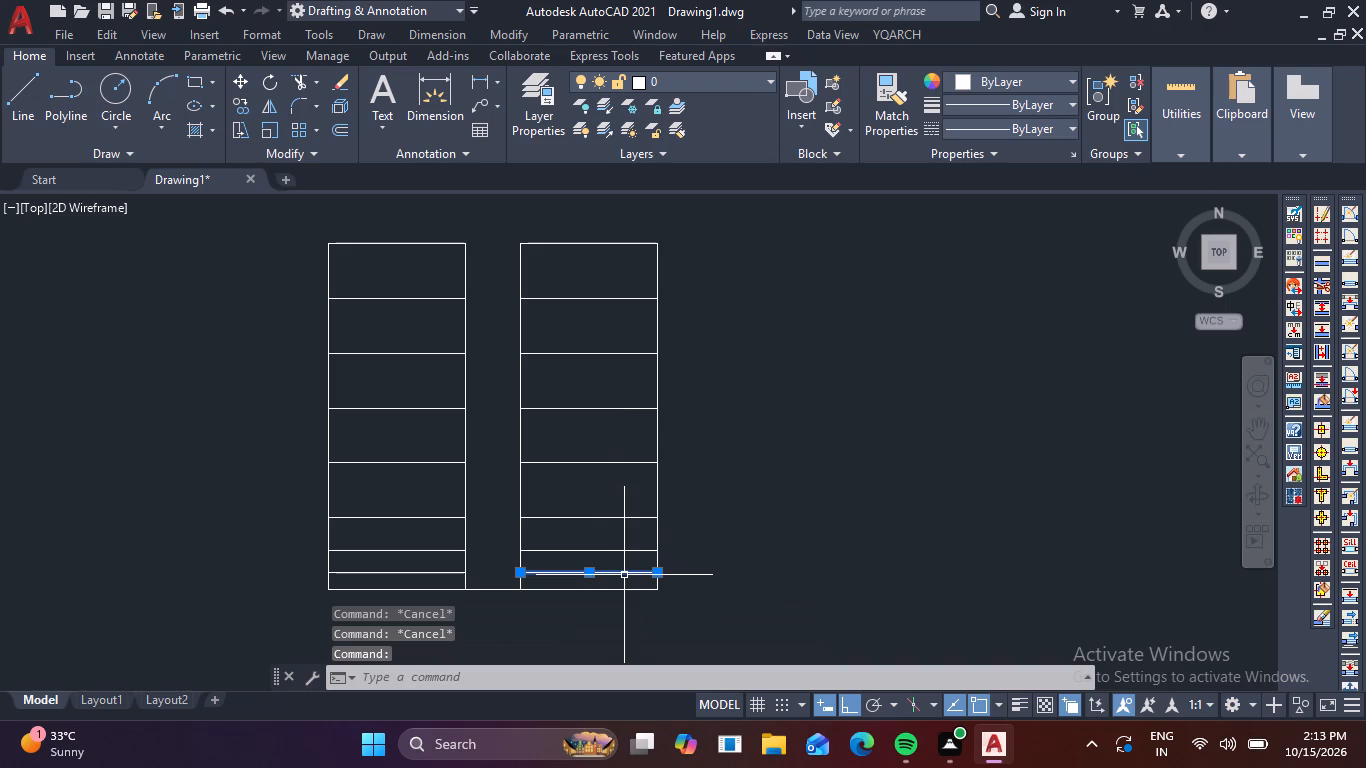
left_click(407, 571)
key("Delete")
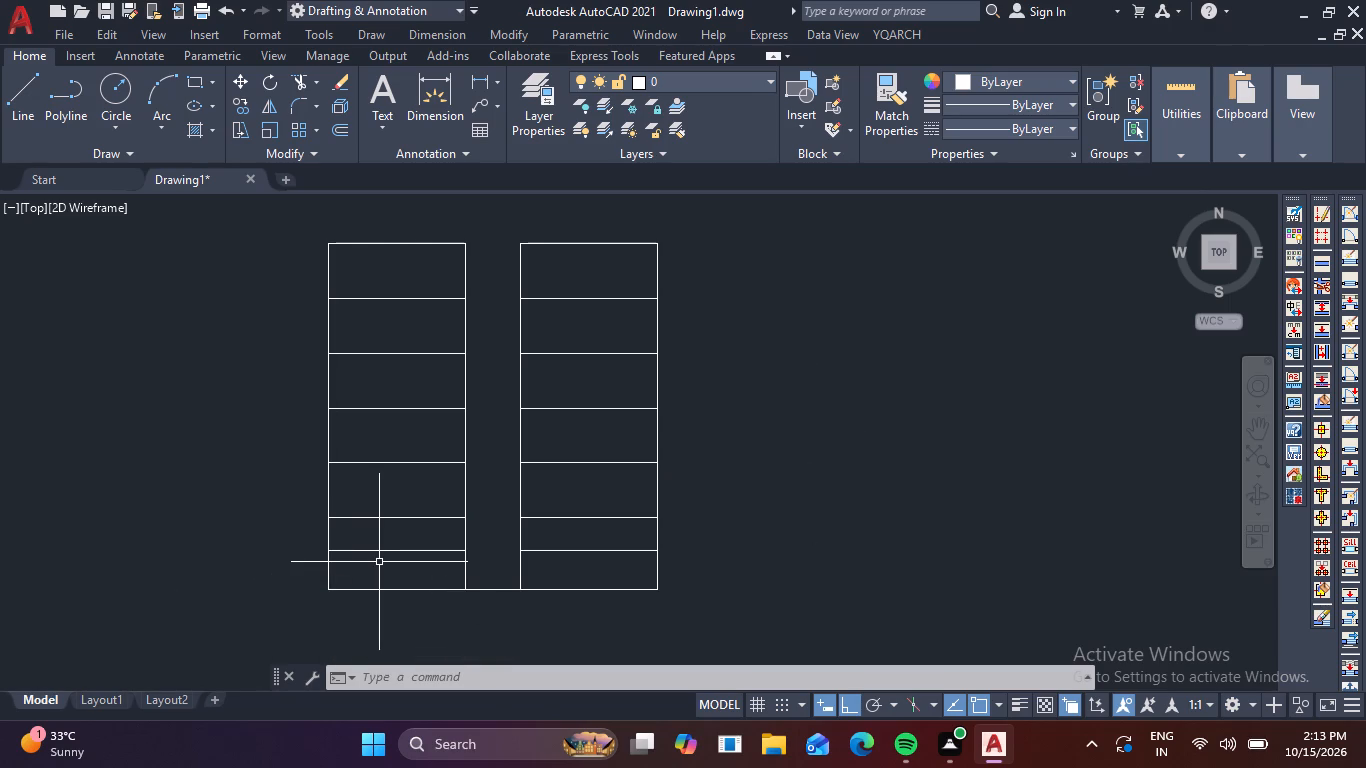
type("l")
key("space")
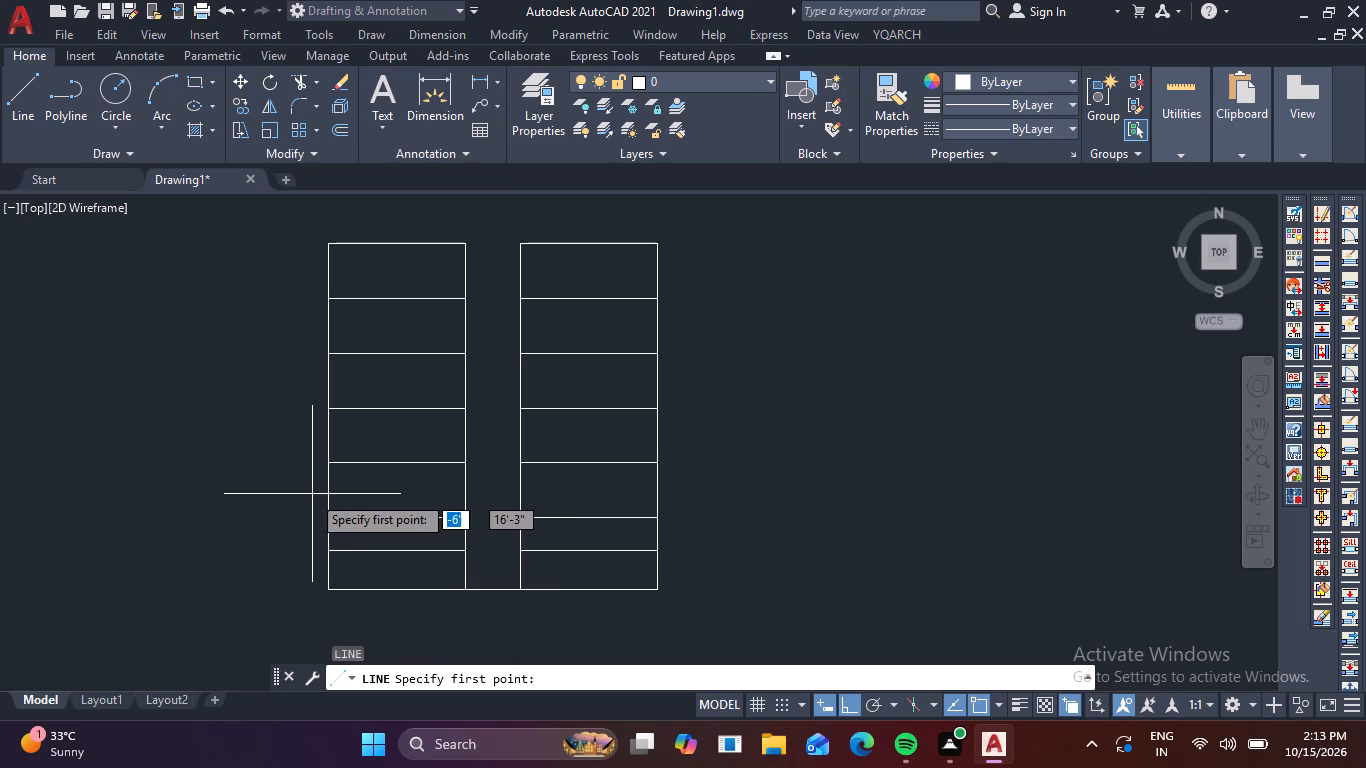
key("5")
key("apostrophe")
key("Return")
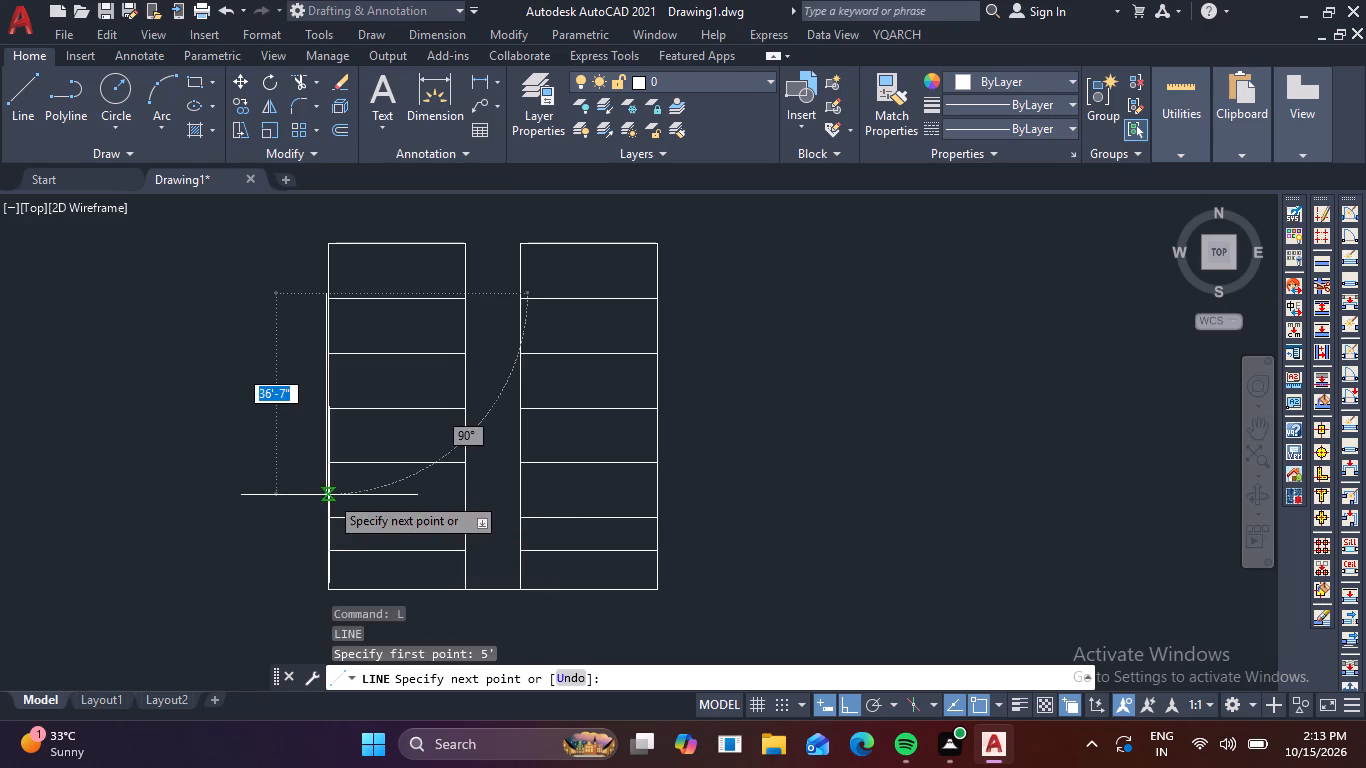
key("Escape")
Offset the outer vertical line of the left-hand bay and of the right-hand bay inward by 5'.
key("o")
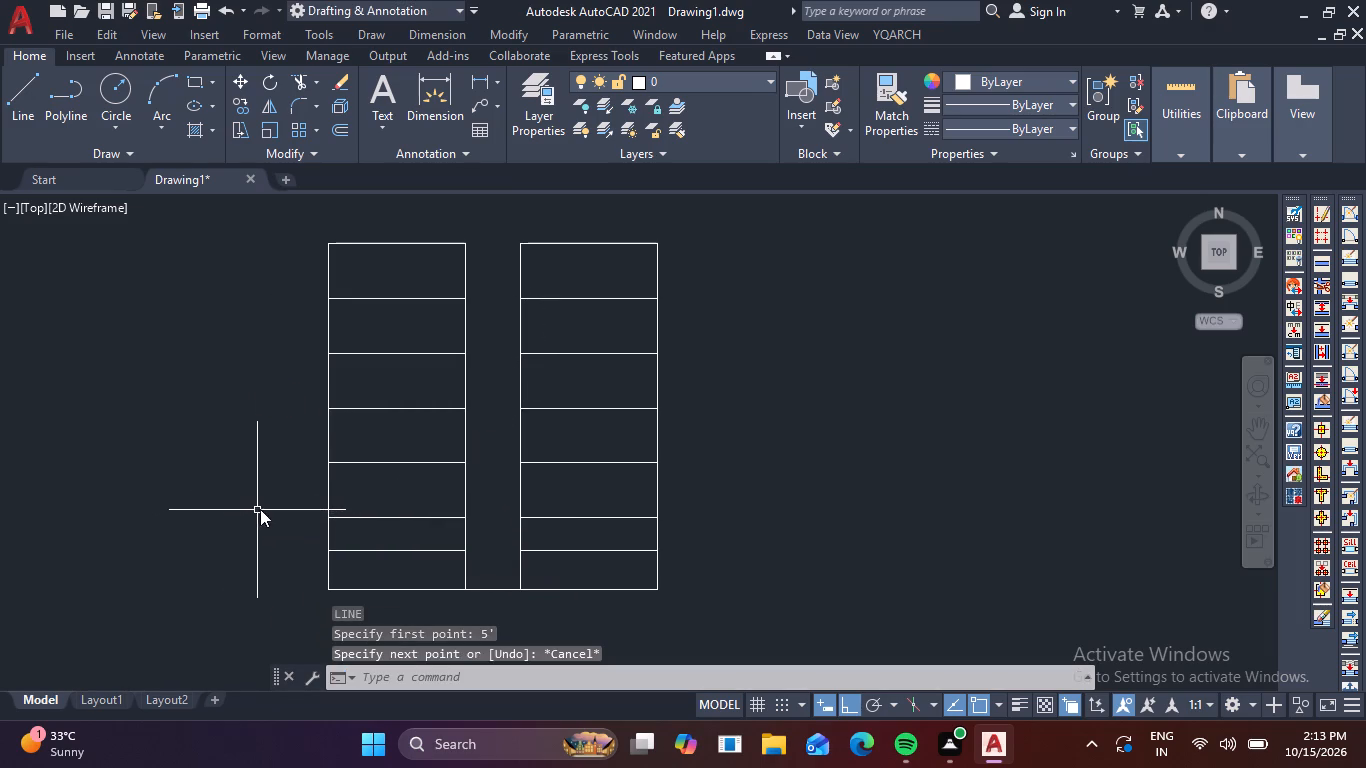
key("Return")
key("5")
key("apostrophe")
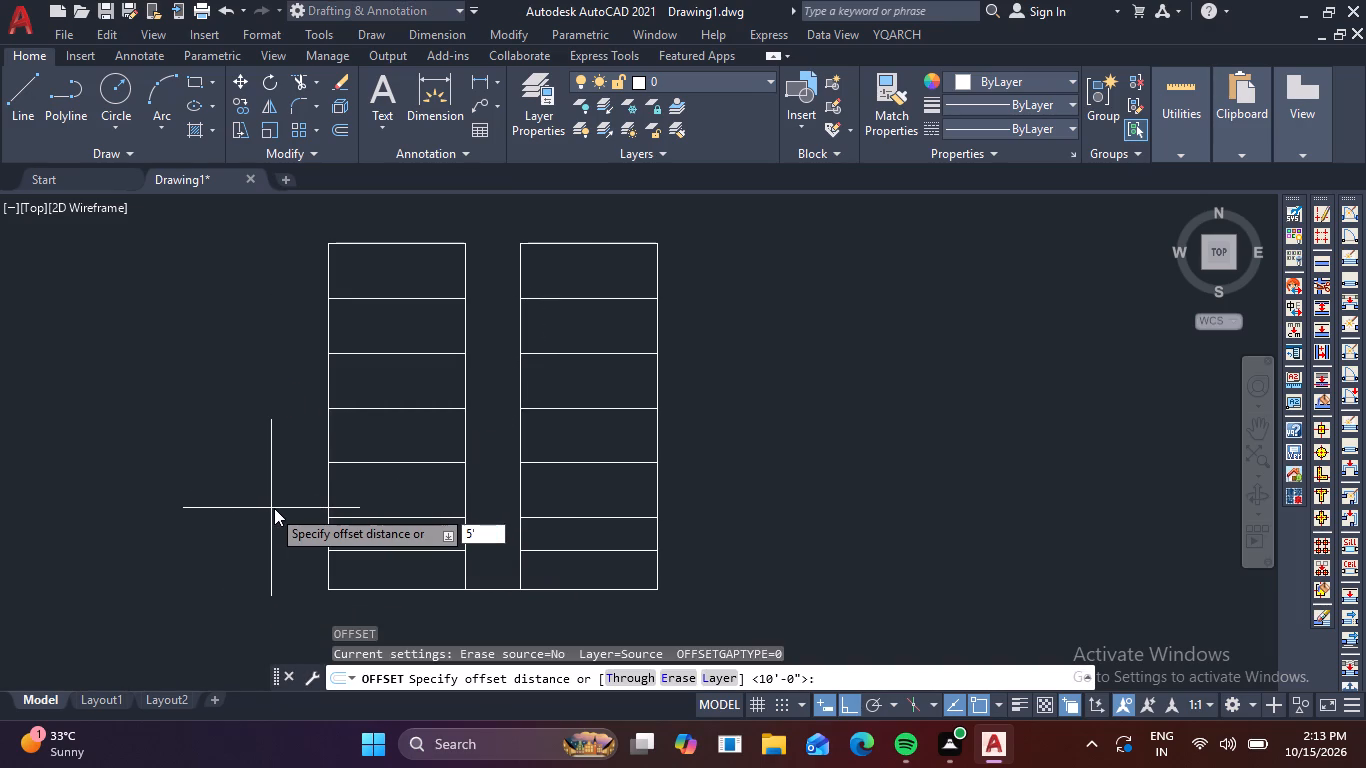
key("Return")
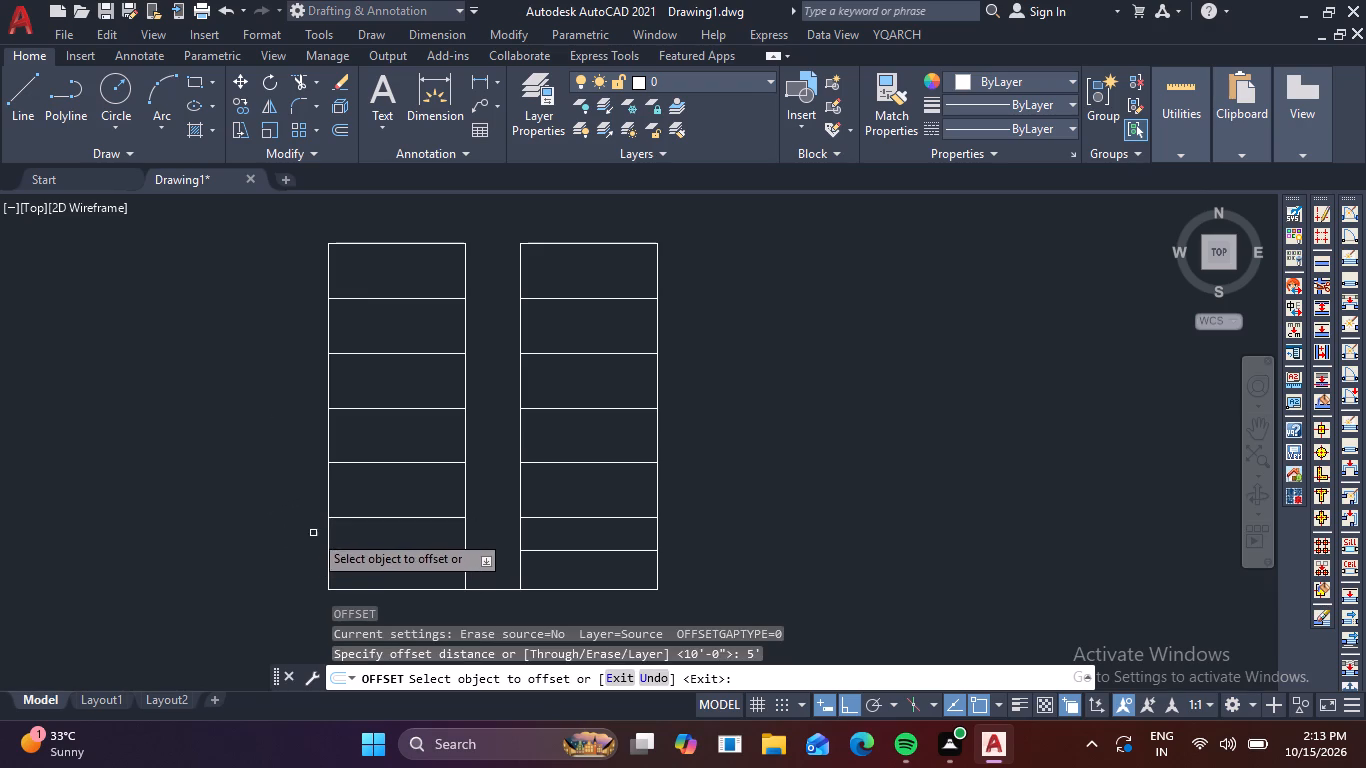
left_click(327, 517)
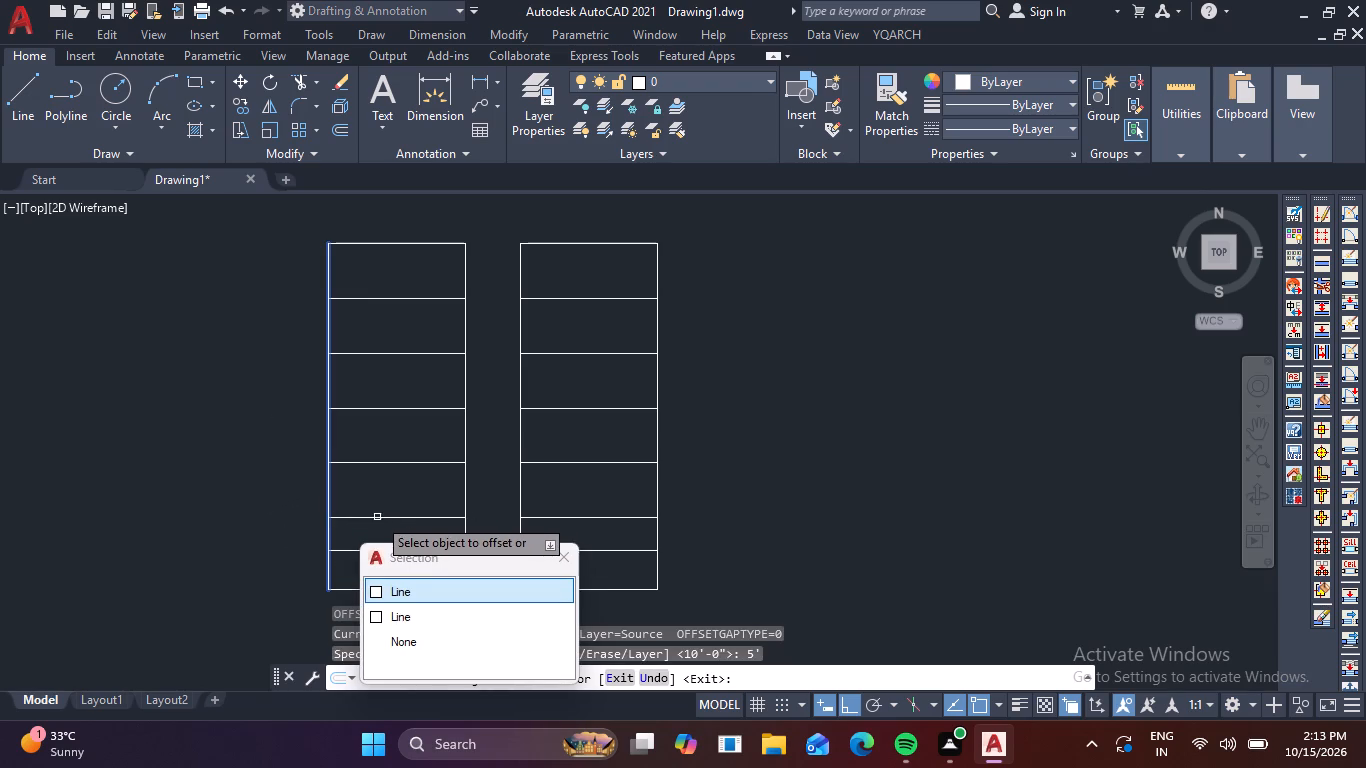
left_click(380, 588)
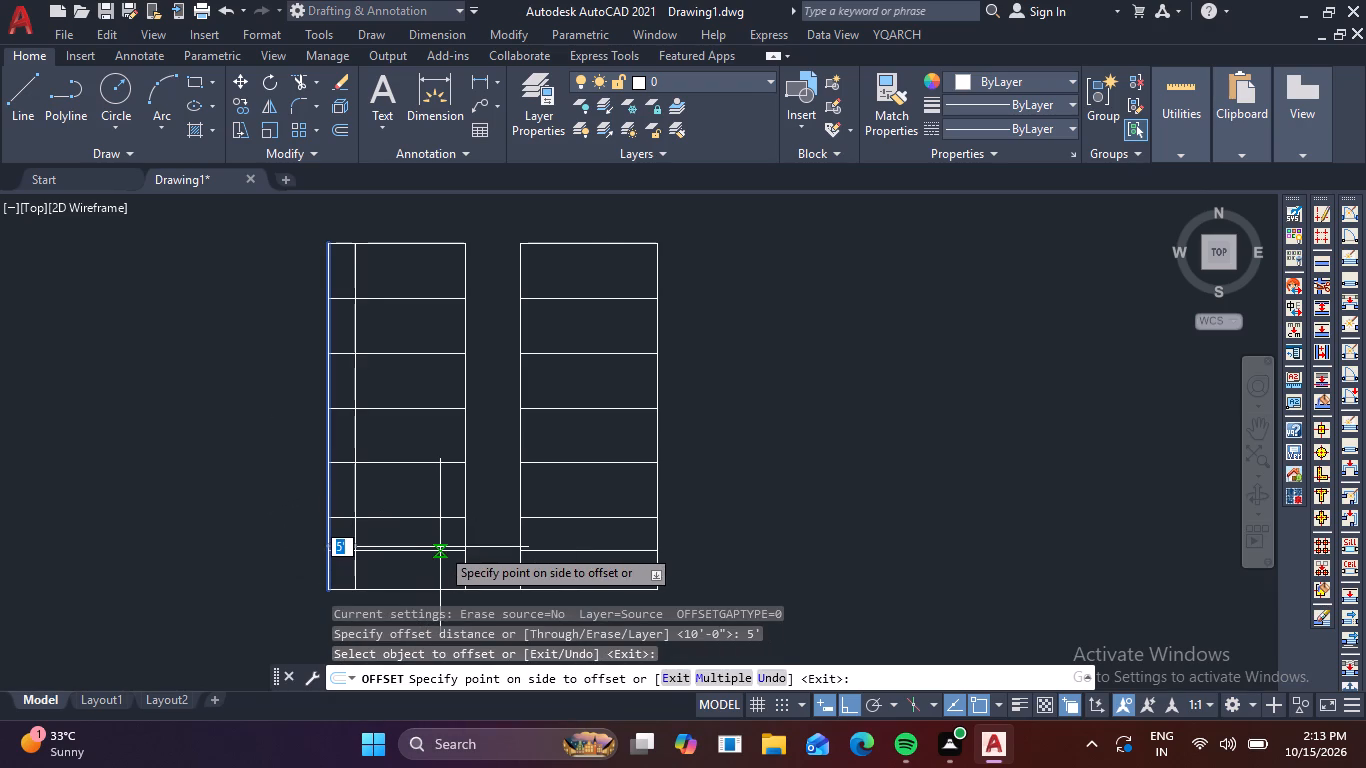
left_click(440, 547)
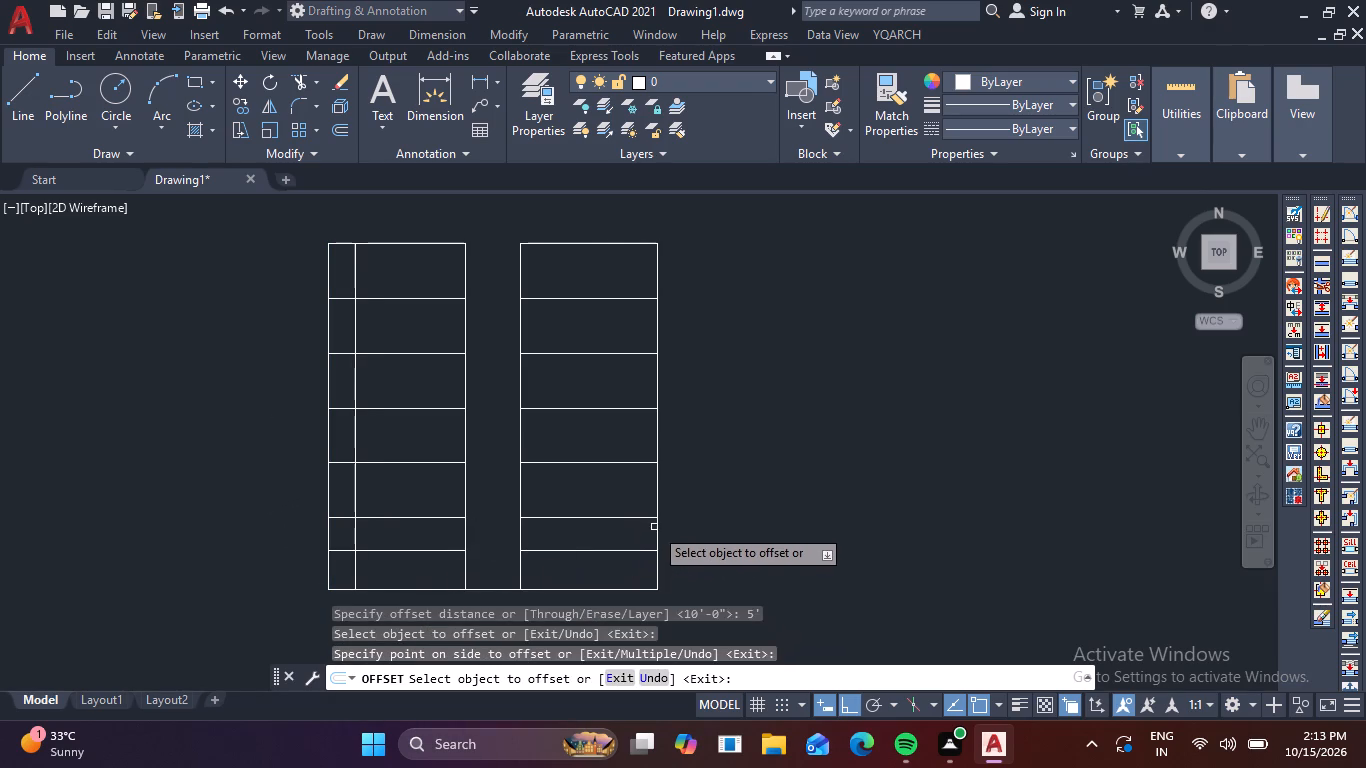
left_click(658, 531)
left_click(587, 549)
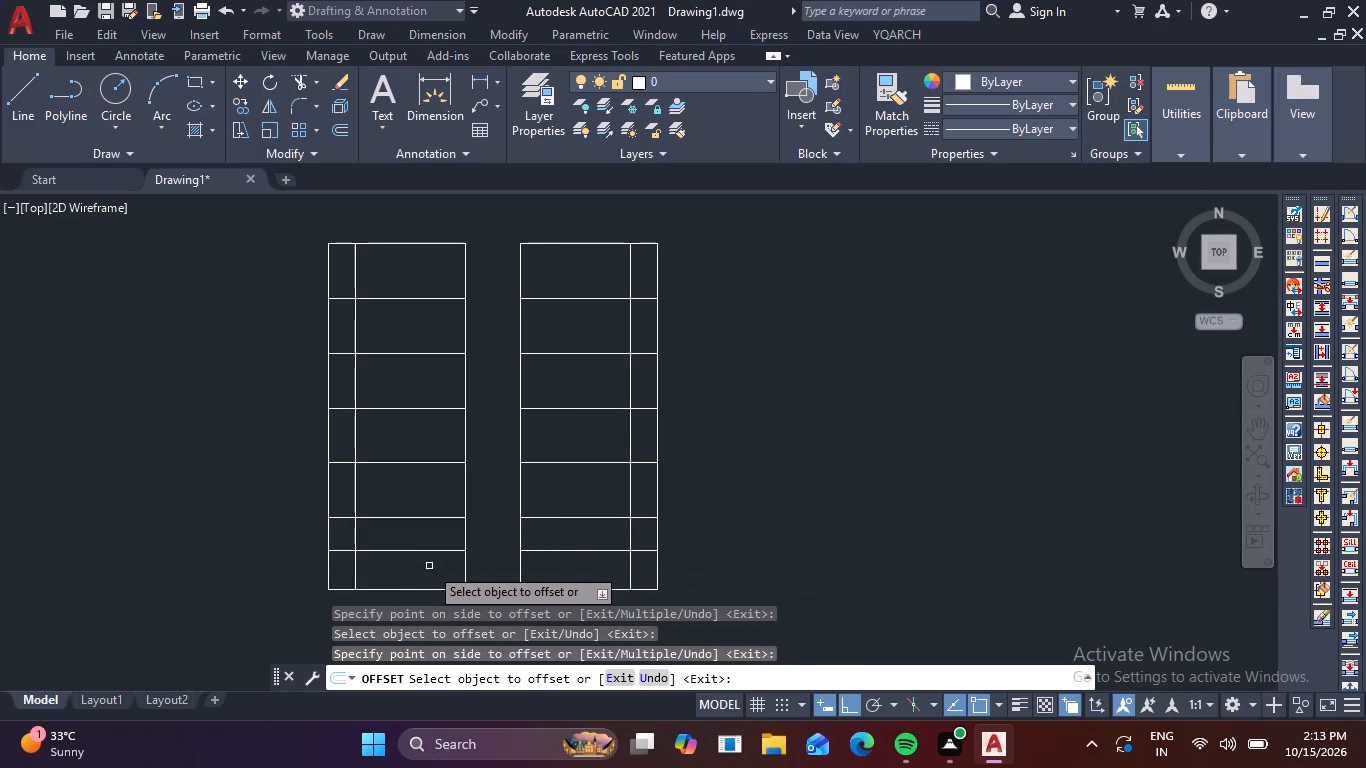
In the left-hand bay, offset the new inner vertical line 1' toward the passage, and offset that copy 6" back between the two.
left_click(354, 479)
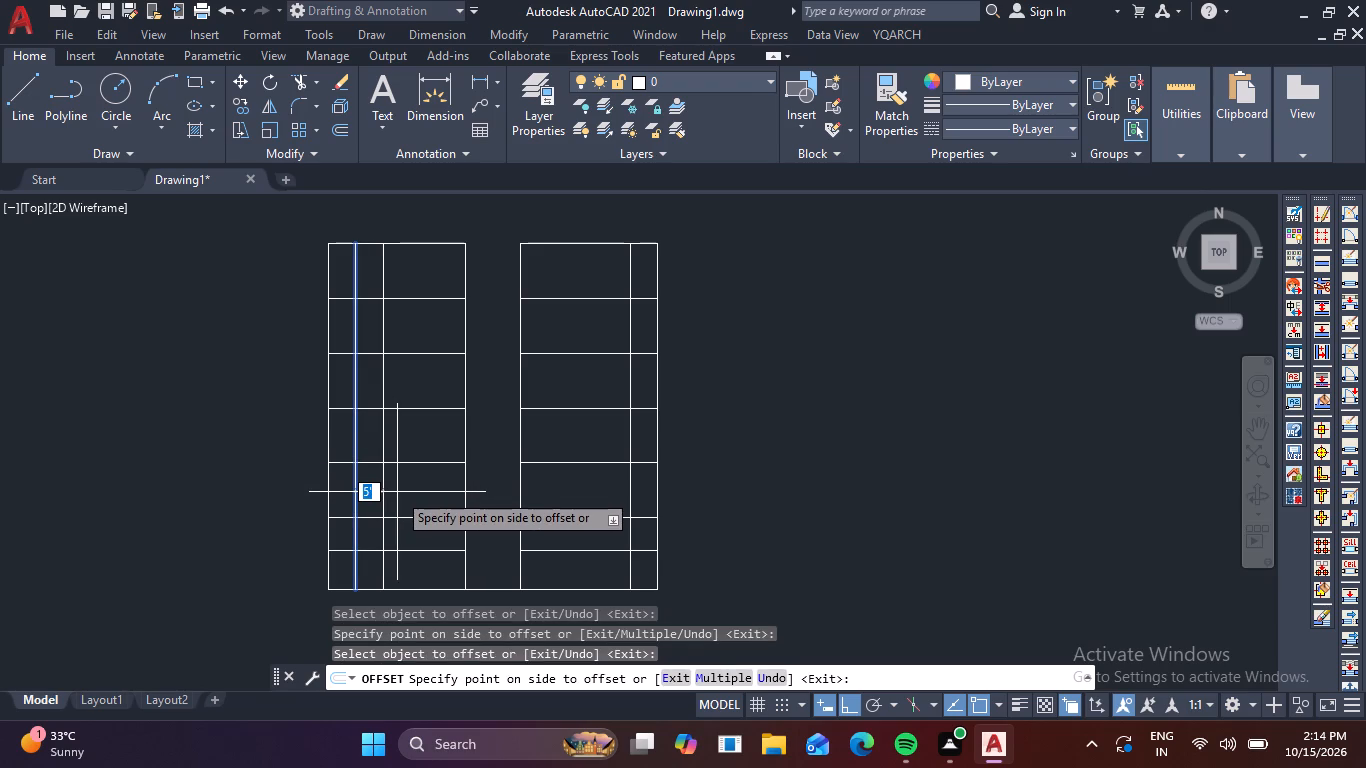
key("1")
key("apostrophe")
key("Return")
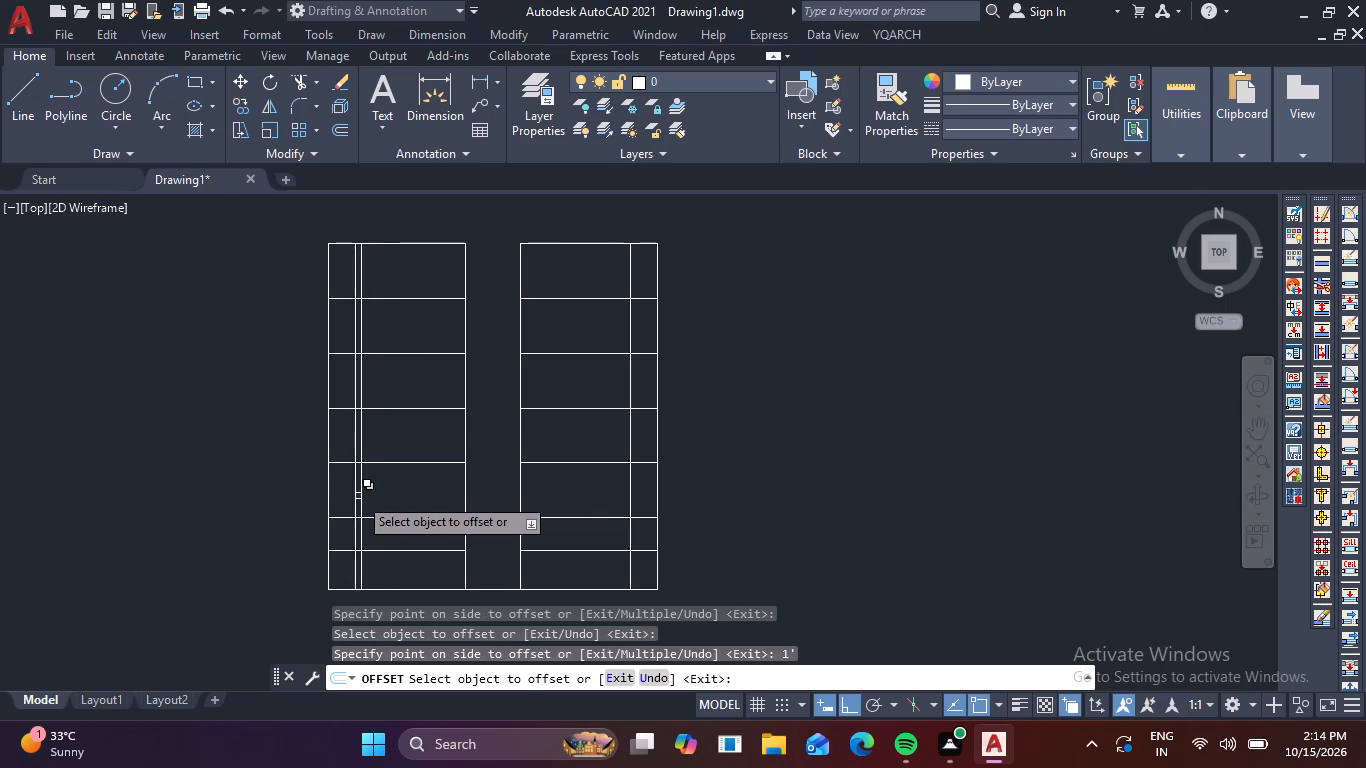
scroll(363, 499, "up", 4)
left_click(330, 487)
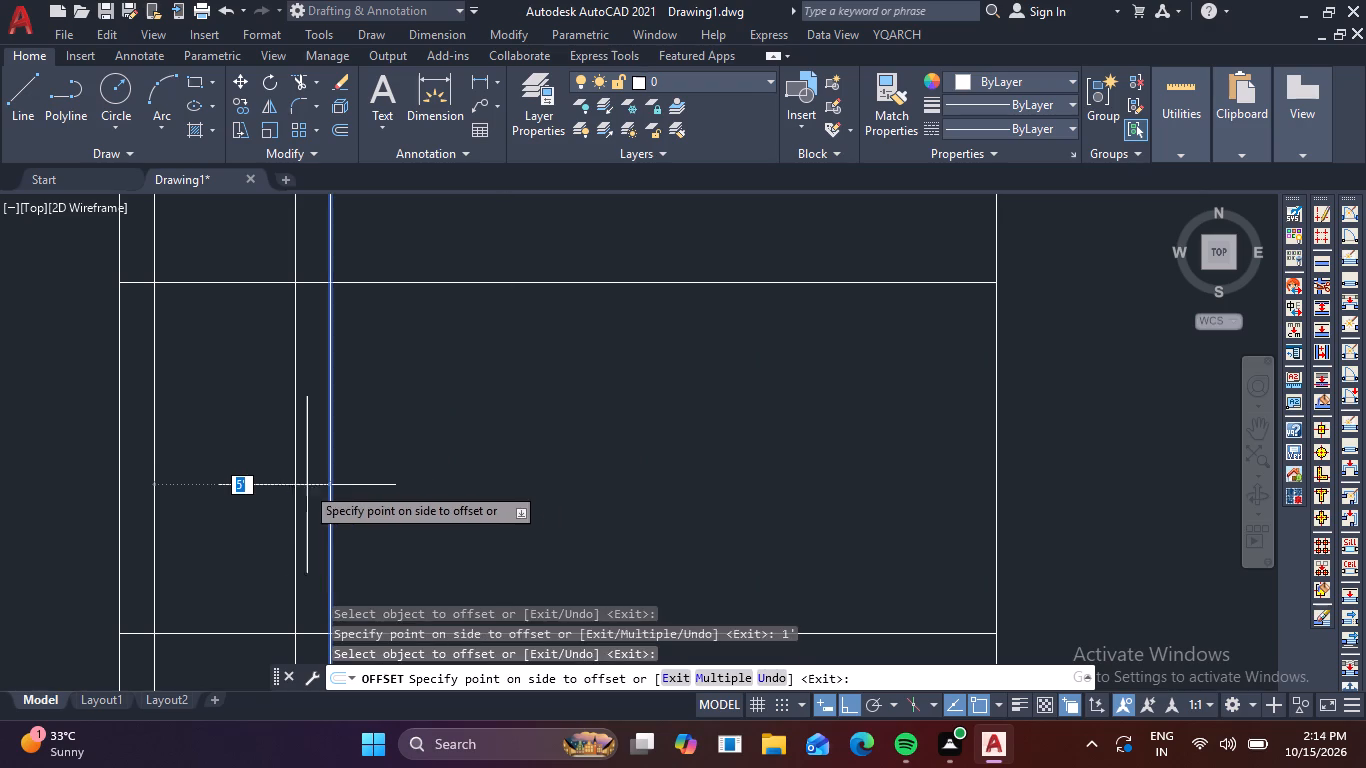
key("6")
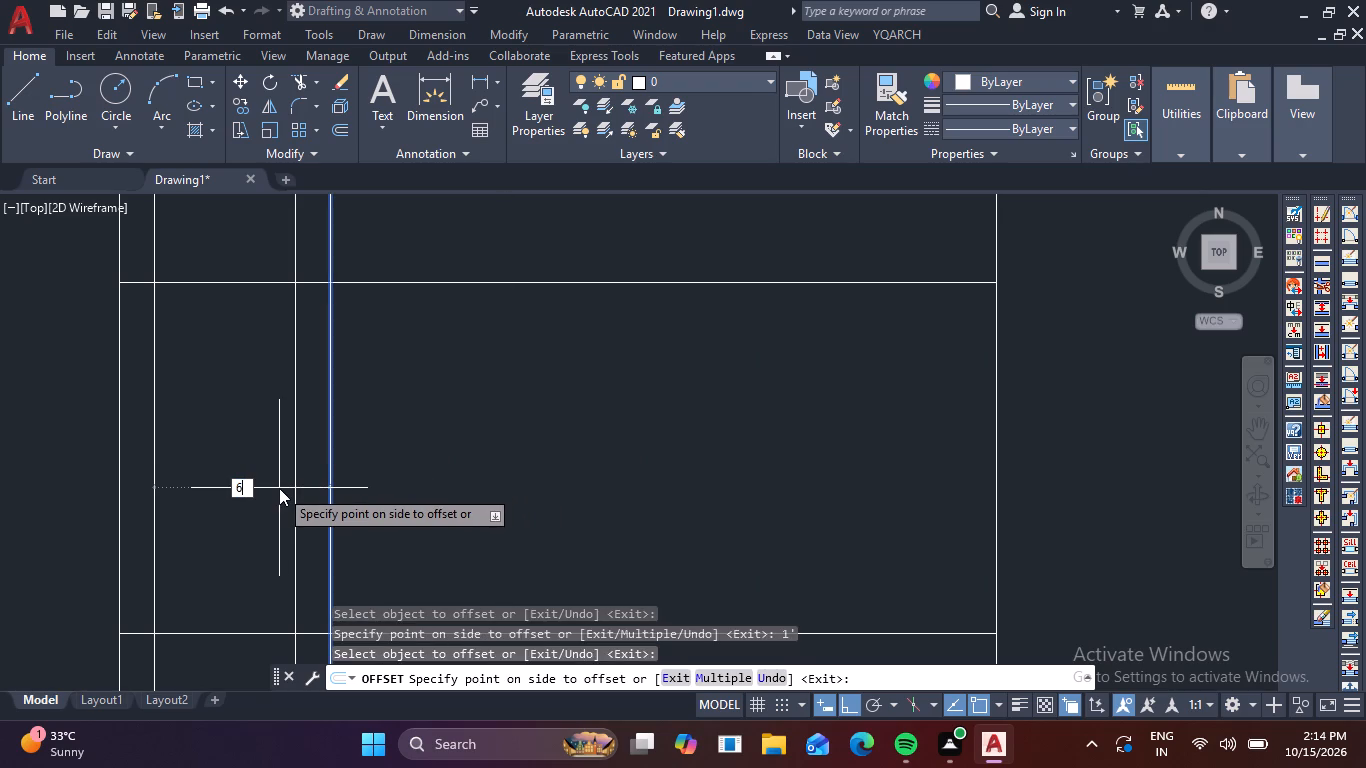
key("shift+quotedbl")
key("Return")
scroll(343, 496, "down", 5)
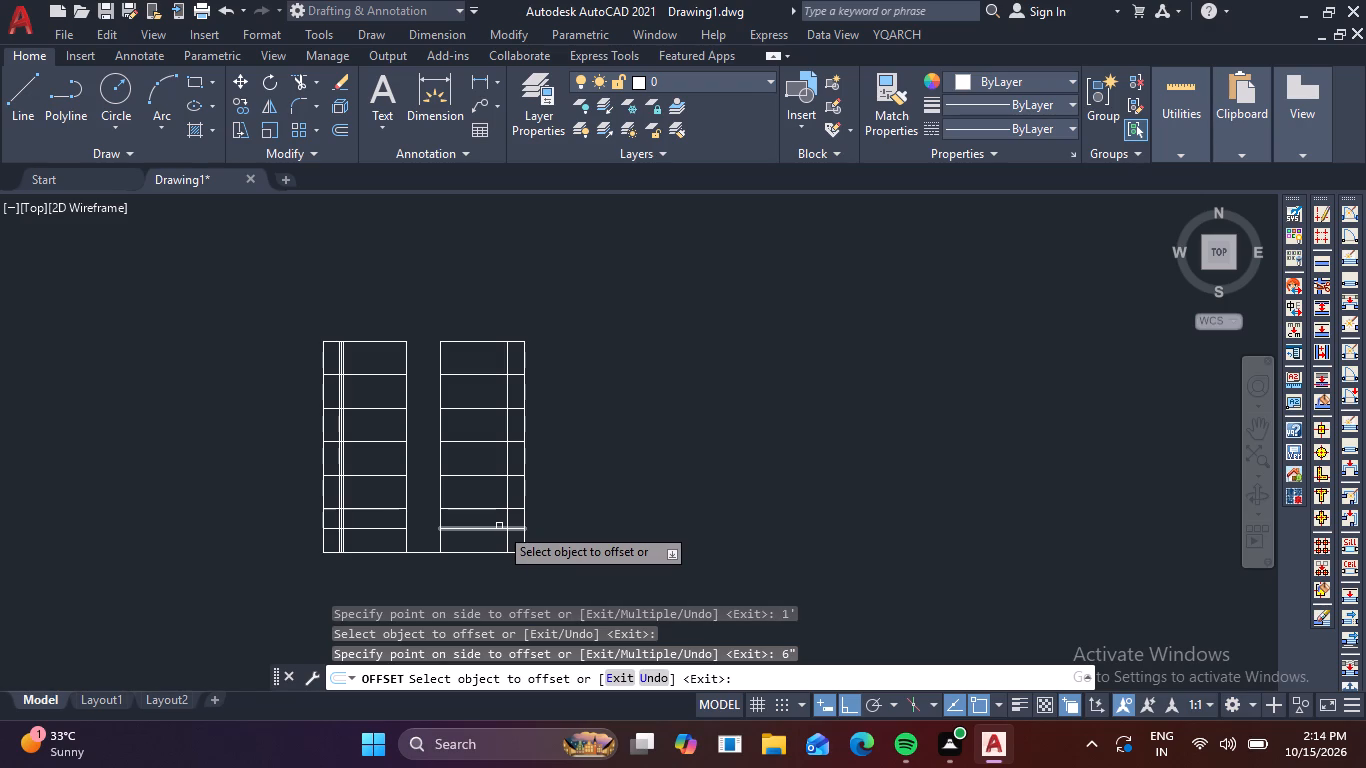
In the right-hand bay, offset the new inner vertical line 1' toward the passage, and offset that copy 6" back between the two.
scroll(427, 524, "up", 1)
middle_click_drag(427, 524, 474, 548)
middle_click_drag(489, 547, 521, 516)
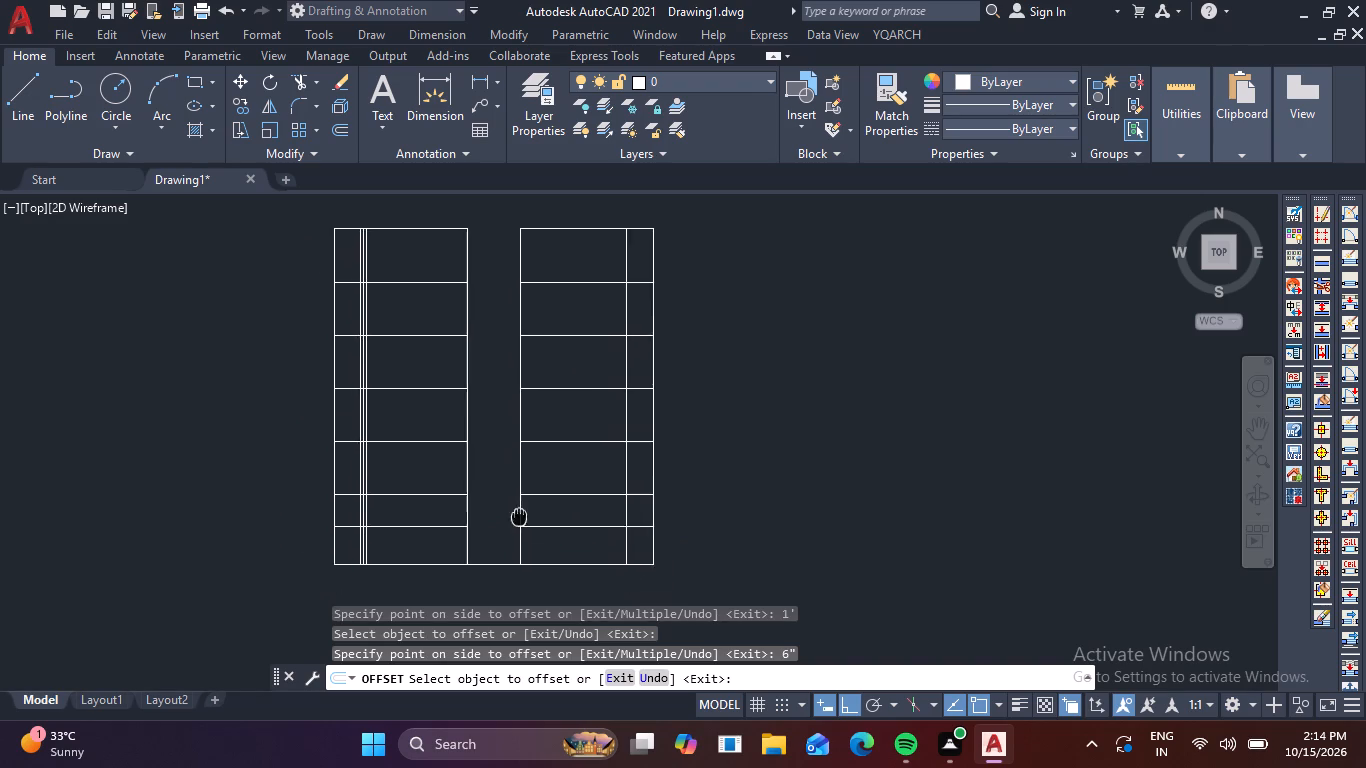
middle_click_drag(521, 516, 527, 510)
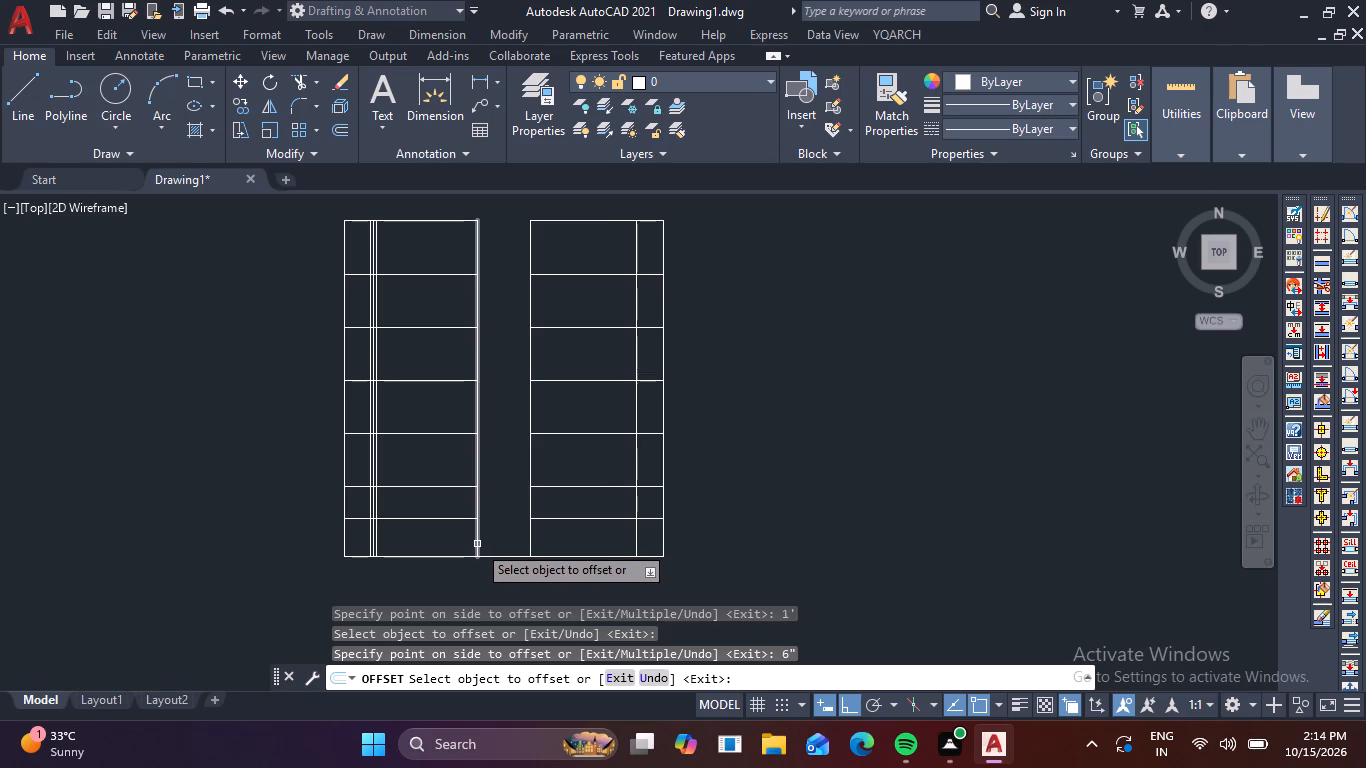
left_click(634, 448)
key("1")
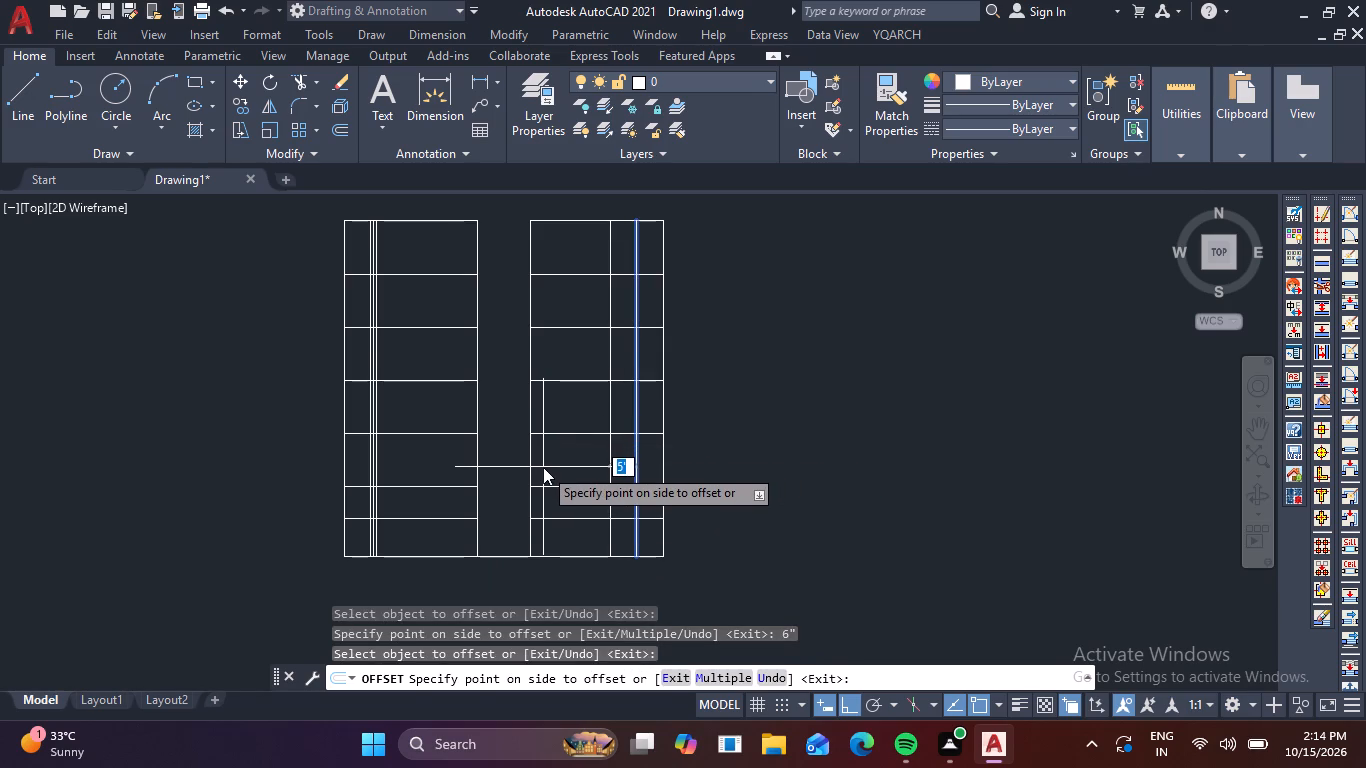
key("apostrophe")
key("Return")
scroll(620, 465, "up", 1)
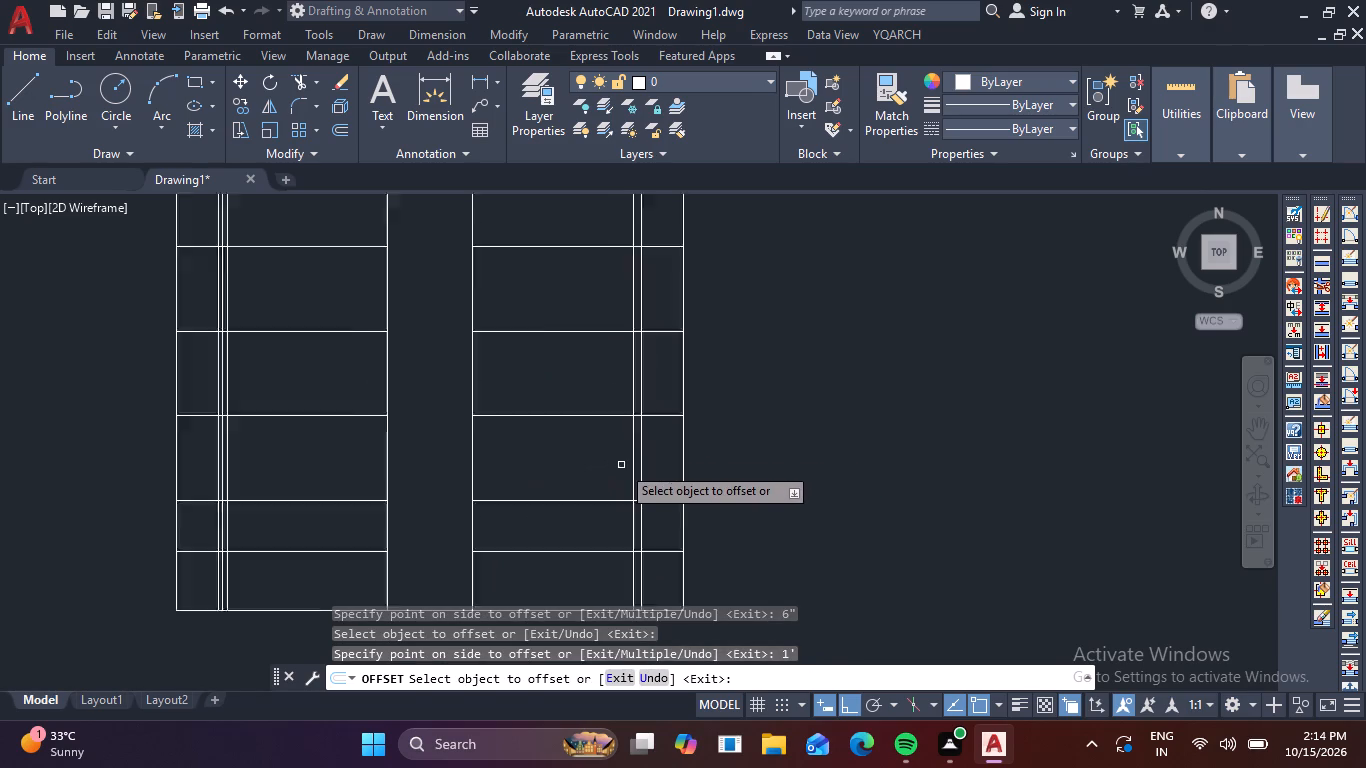
scroll(621, 465, "up", 2)
left_click(636, 467)
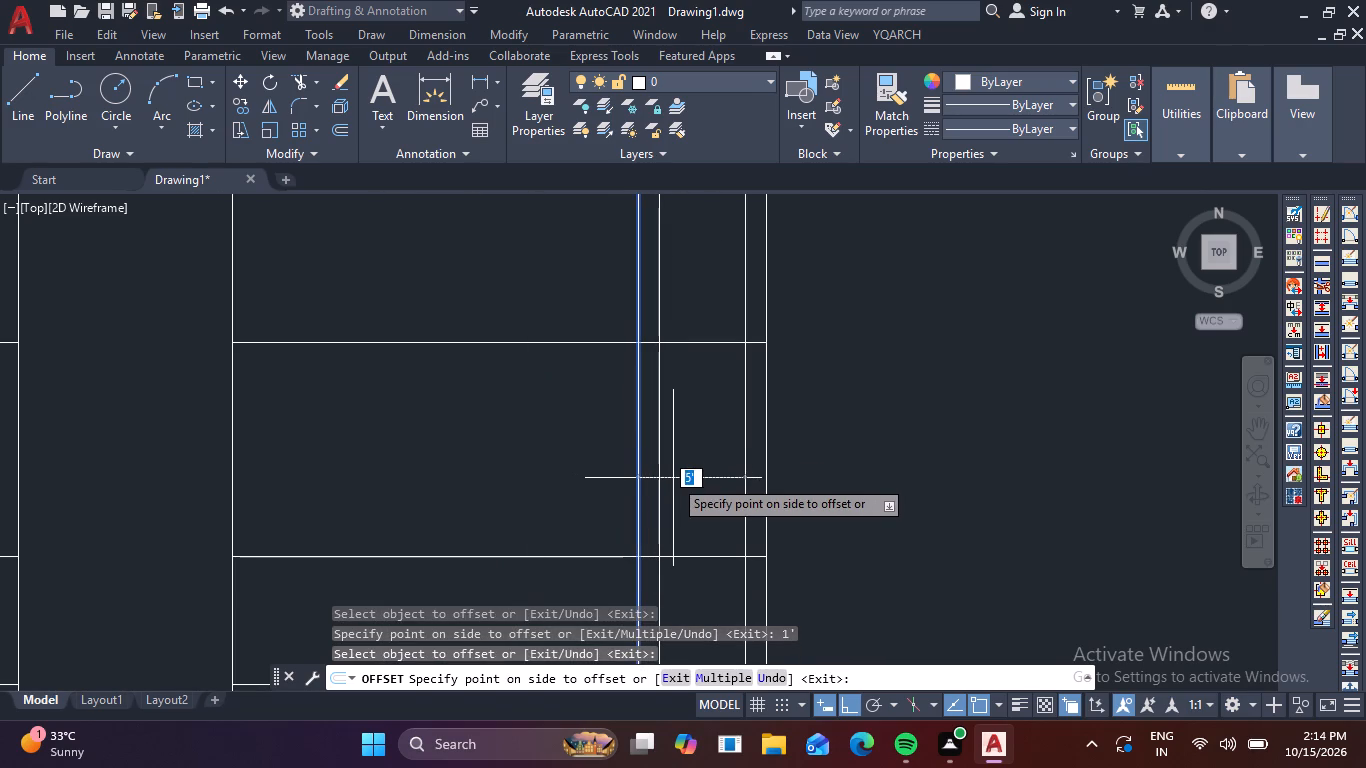
key("6")
key("shift+quotedbl")
key("Return")
scroll(664, 481, "down", 1)
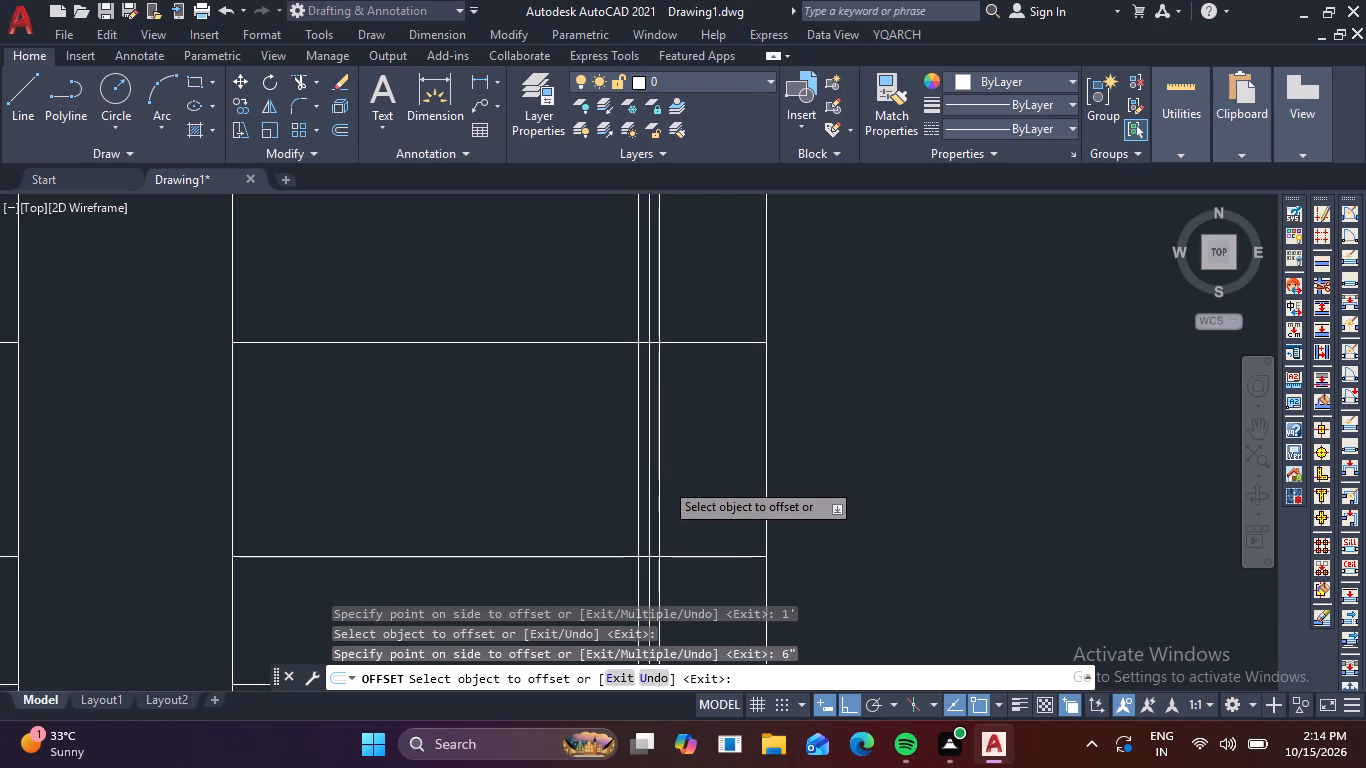
scroll(664, 481, "down", 2)
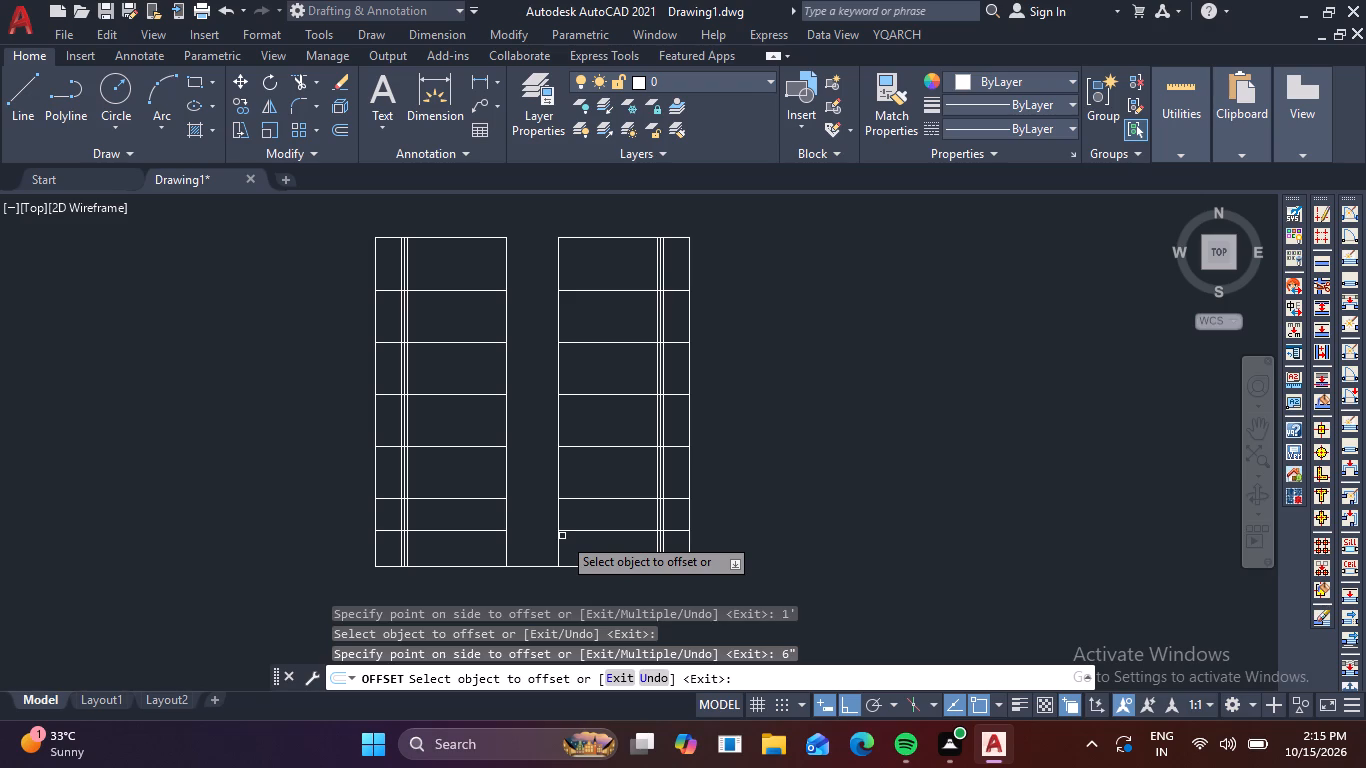
scroll(384, 528, "up", 3)
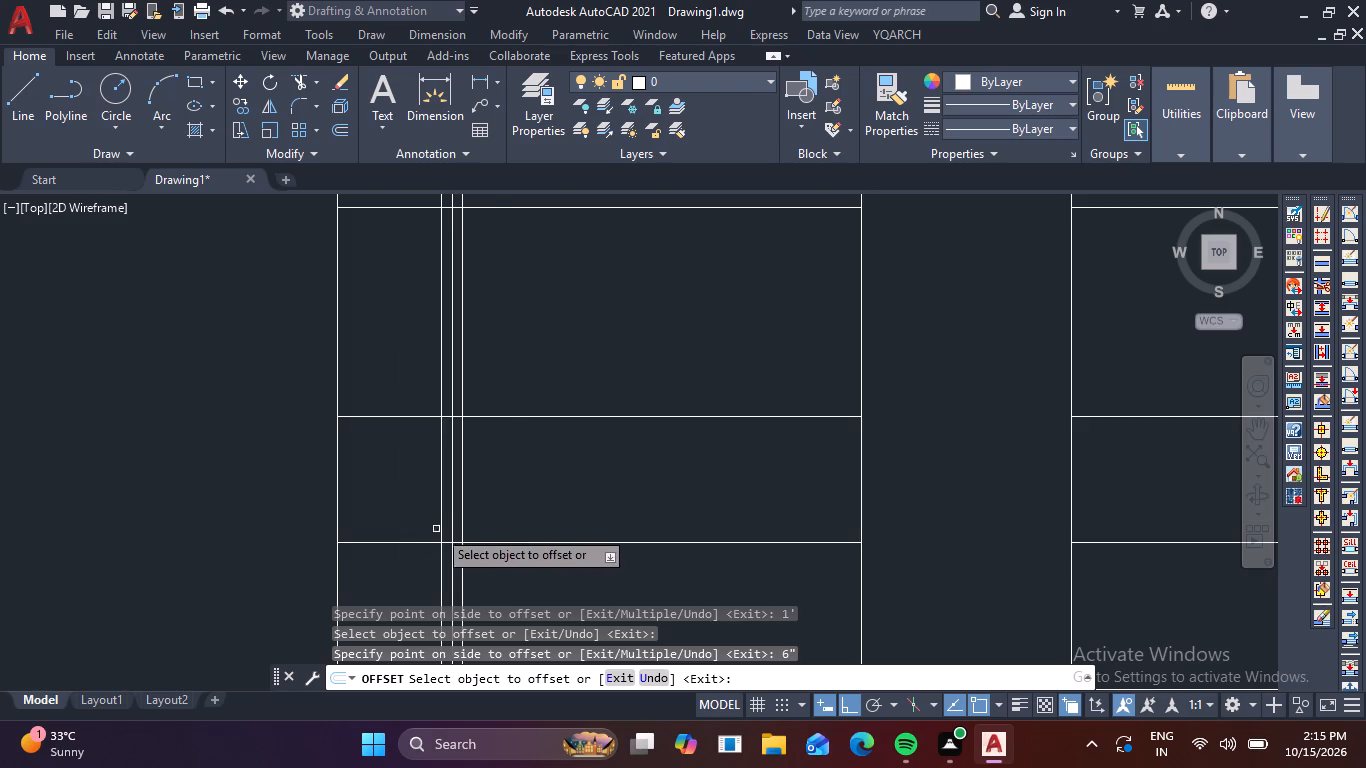
Erase the vertical line closest to the passage among the three closely spaced lines in the left-hand bay.
key("Escape")
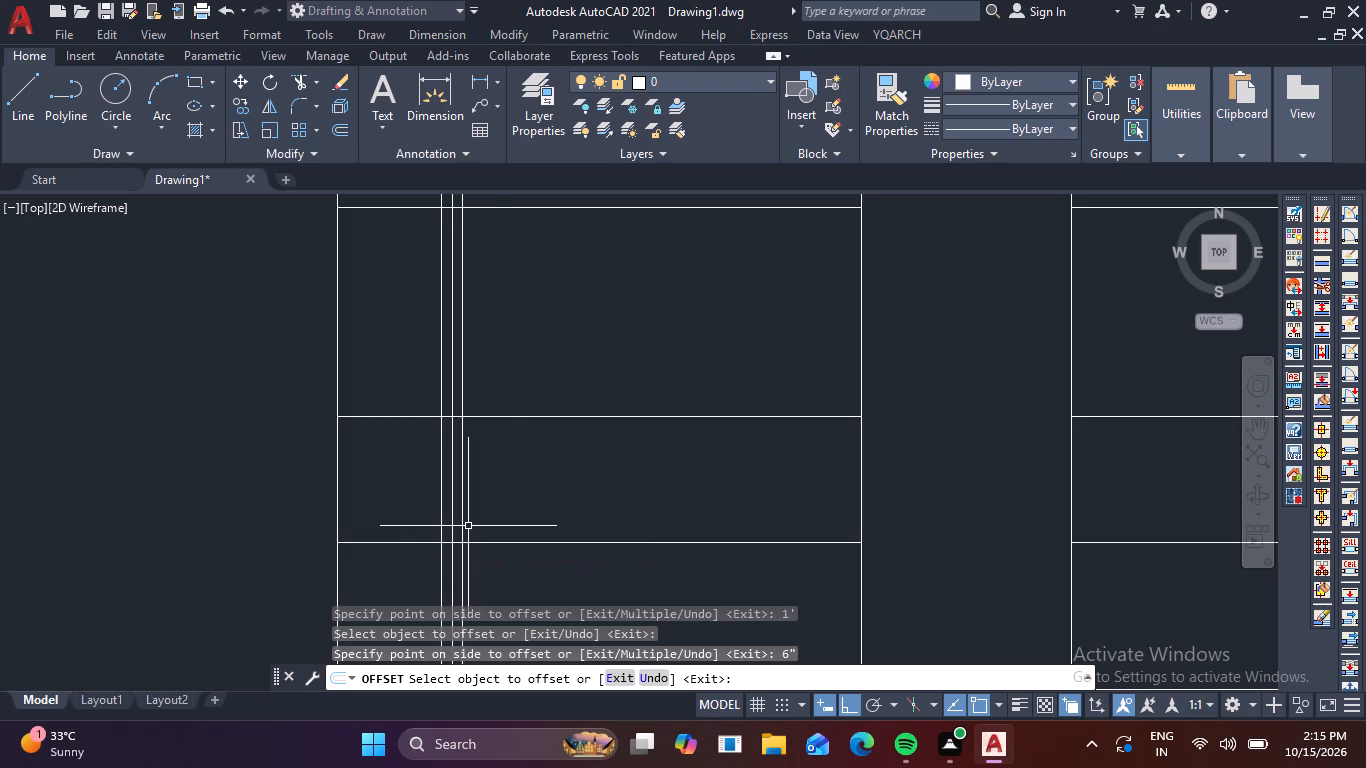
left_click(462, 526)
key("Delete")
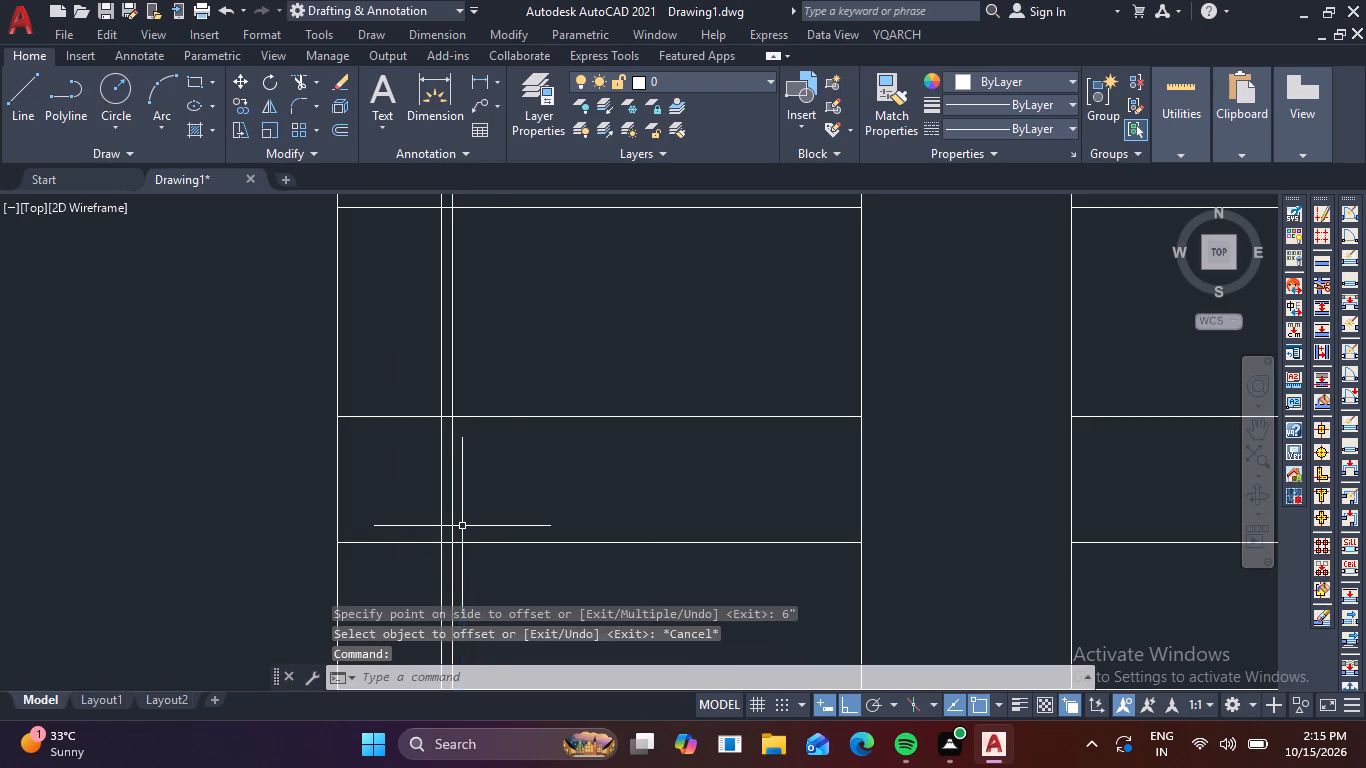
In the left-hand bay, offset the inner line of the remaining close pair 1' toward the passage, and offset that copy another 6" the same way.
key("o")
key("Return")
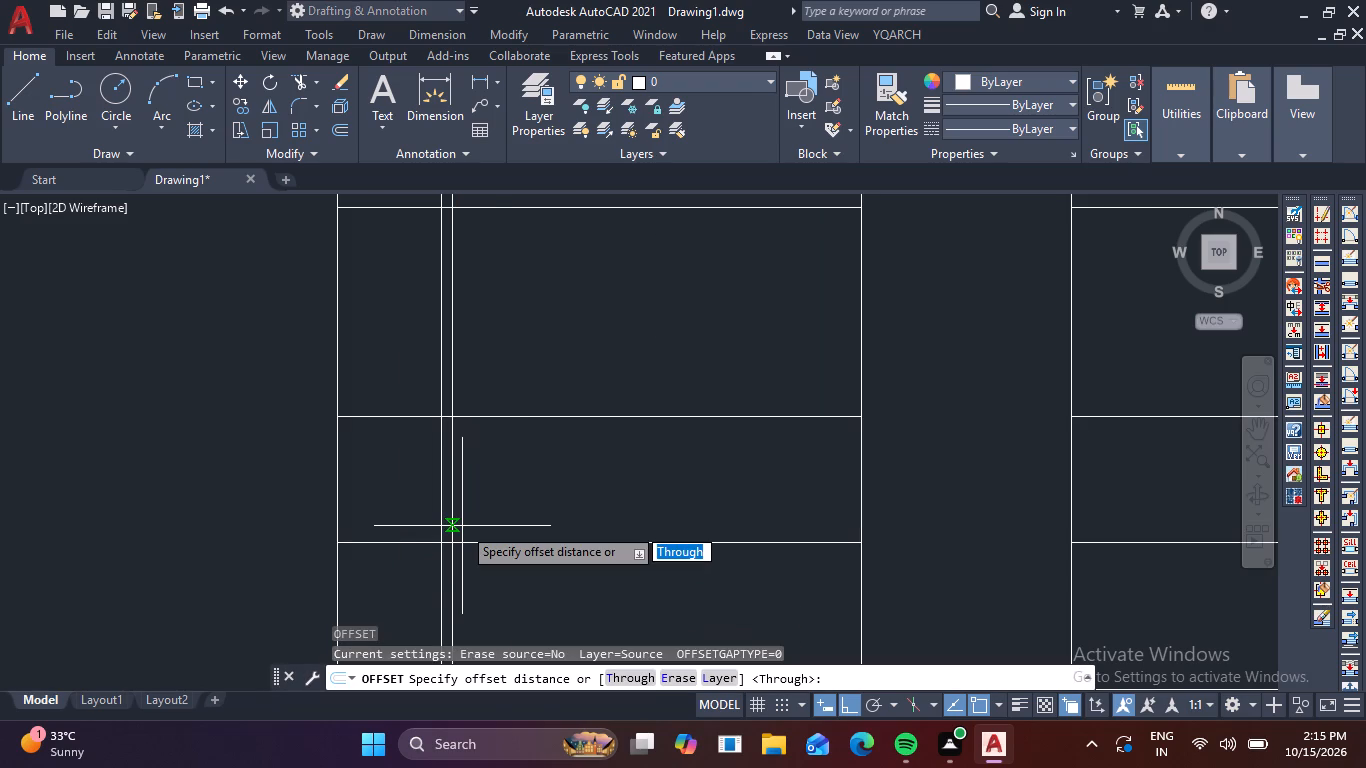
type("1'")
key("Return")
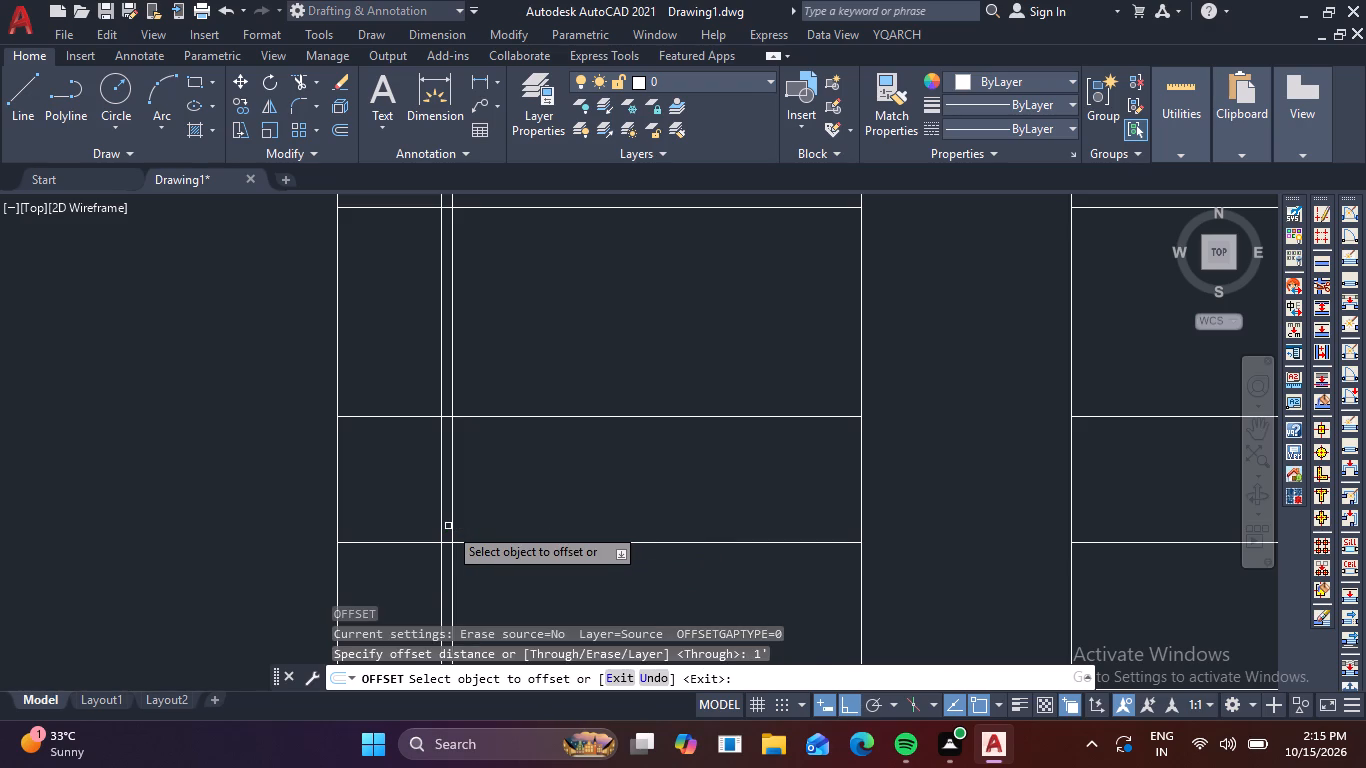
left_click(453, 526)
left_click(497, 534)
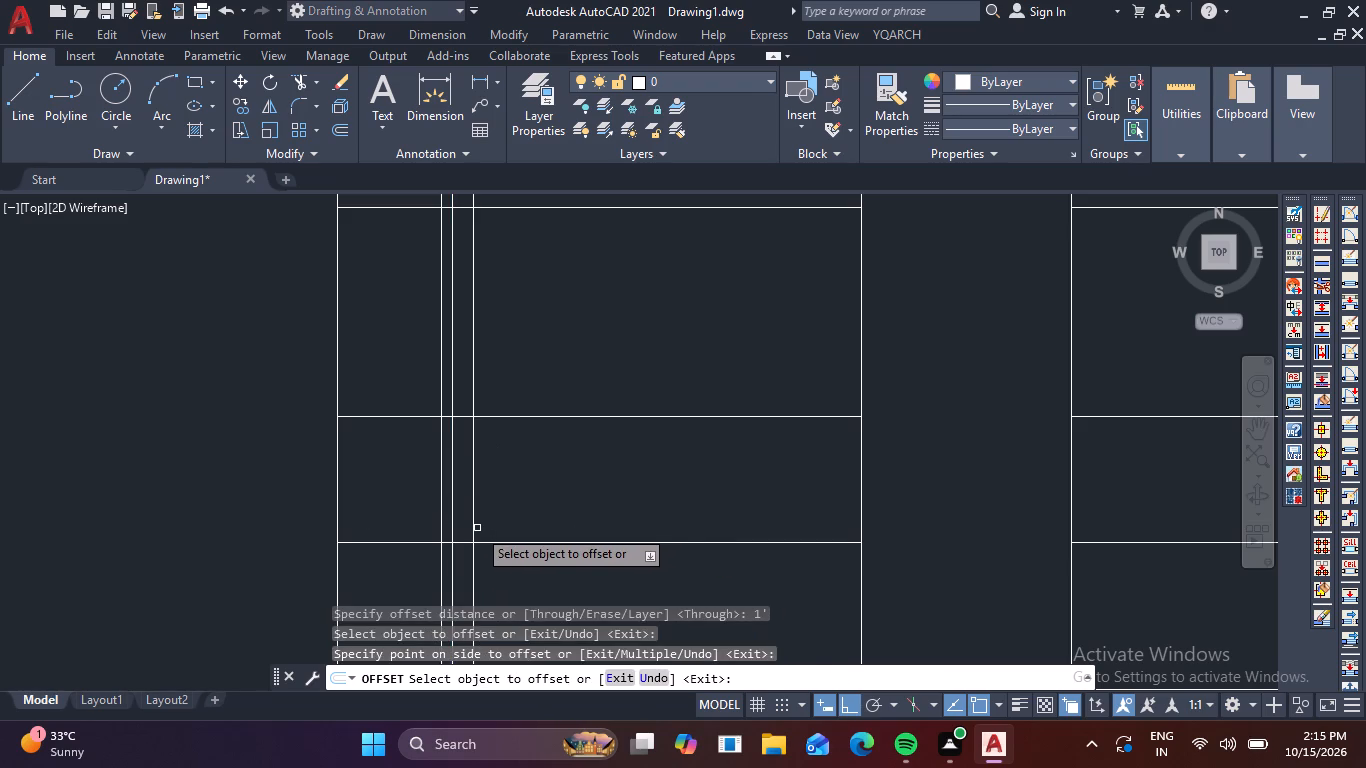
left_click(473, 526)
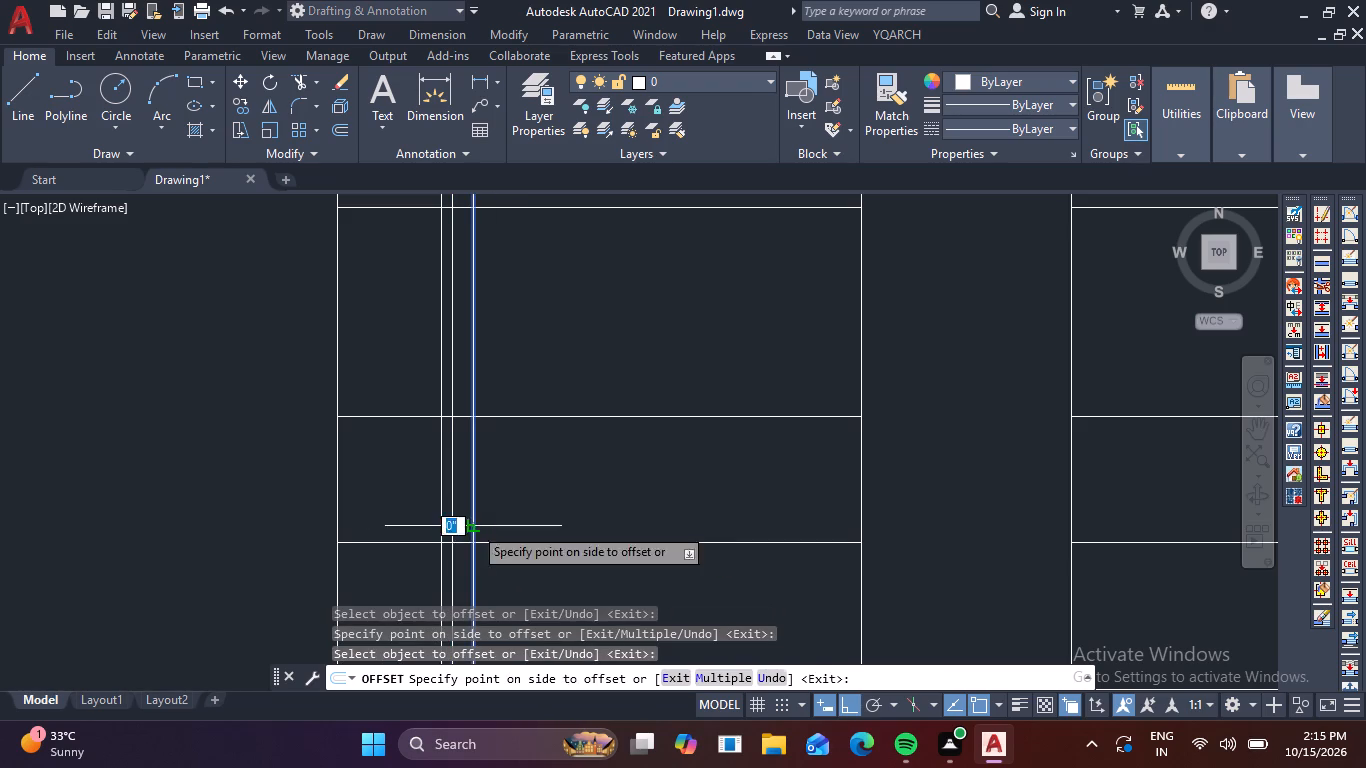
key("6")
key("shift+quotedbl")
key("Return")
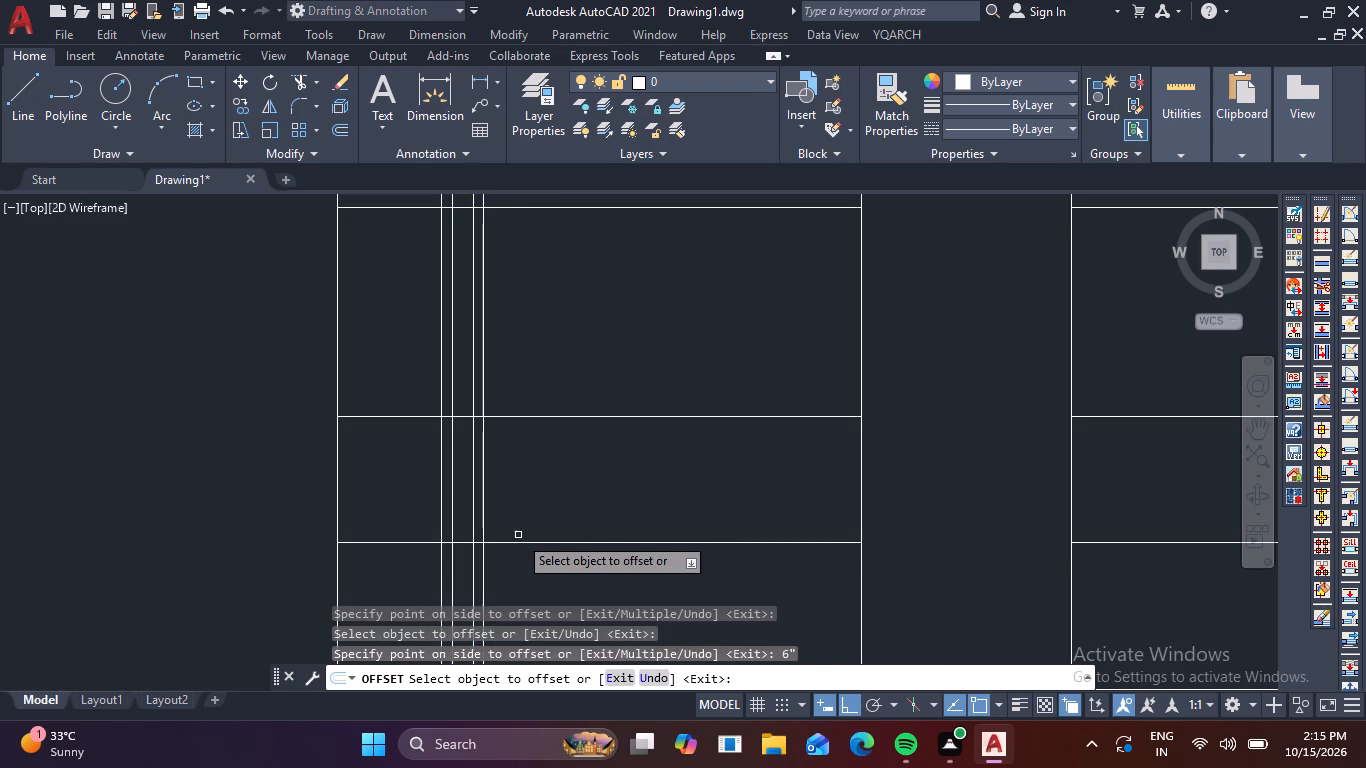
Erase the vertical line closest to the passage among the three closely spaced lines in the right-hand bay.
scroll(504, 529, "down", 3)
scroll(773, 515, "up", 4)
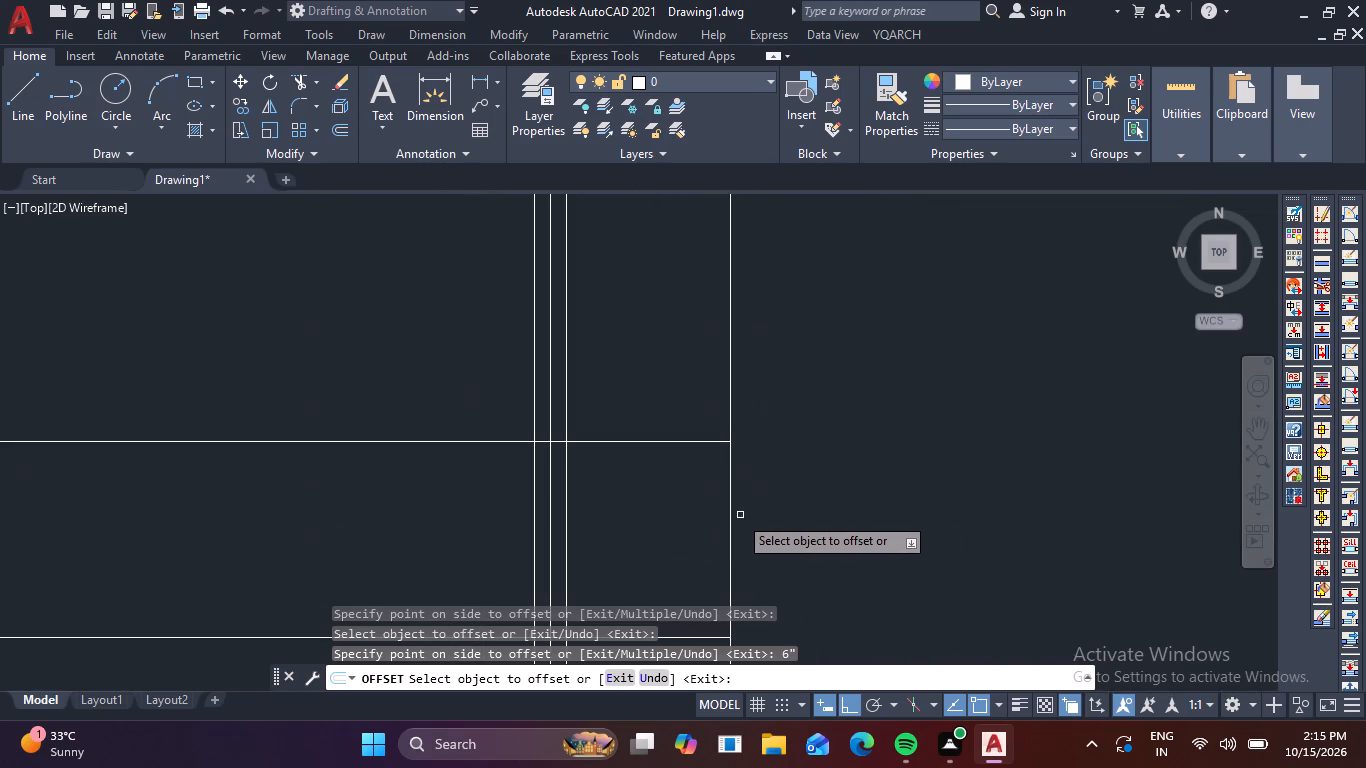
key("Escape")
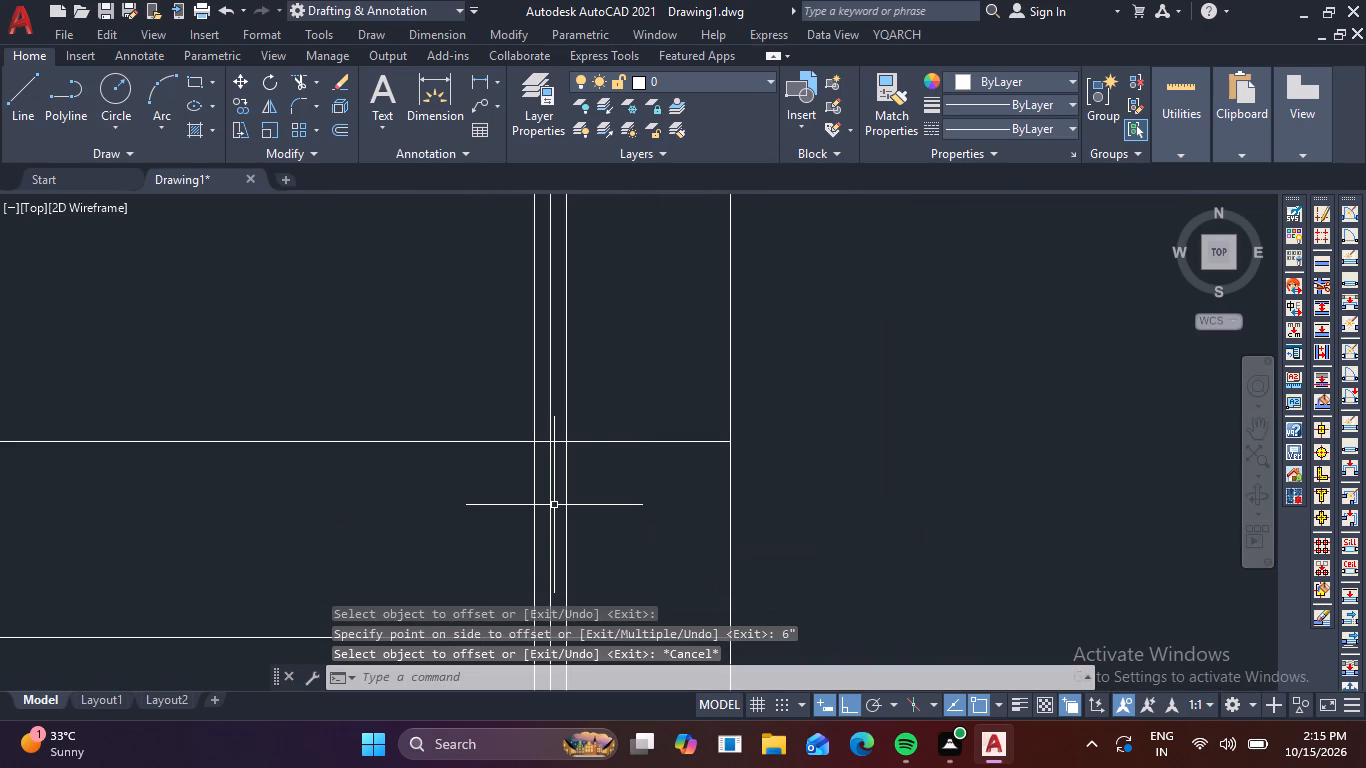
left_click(535, 500)
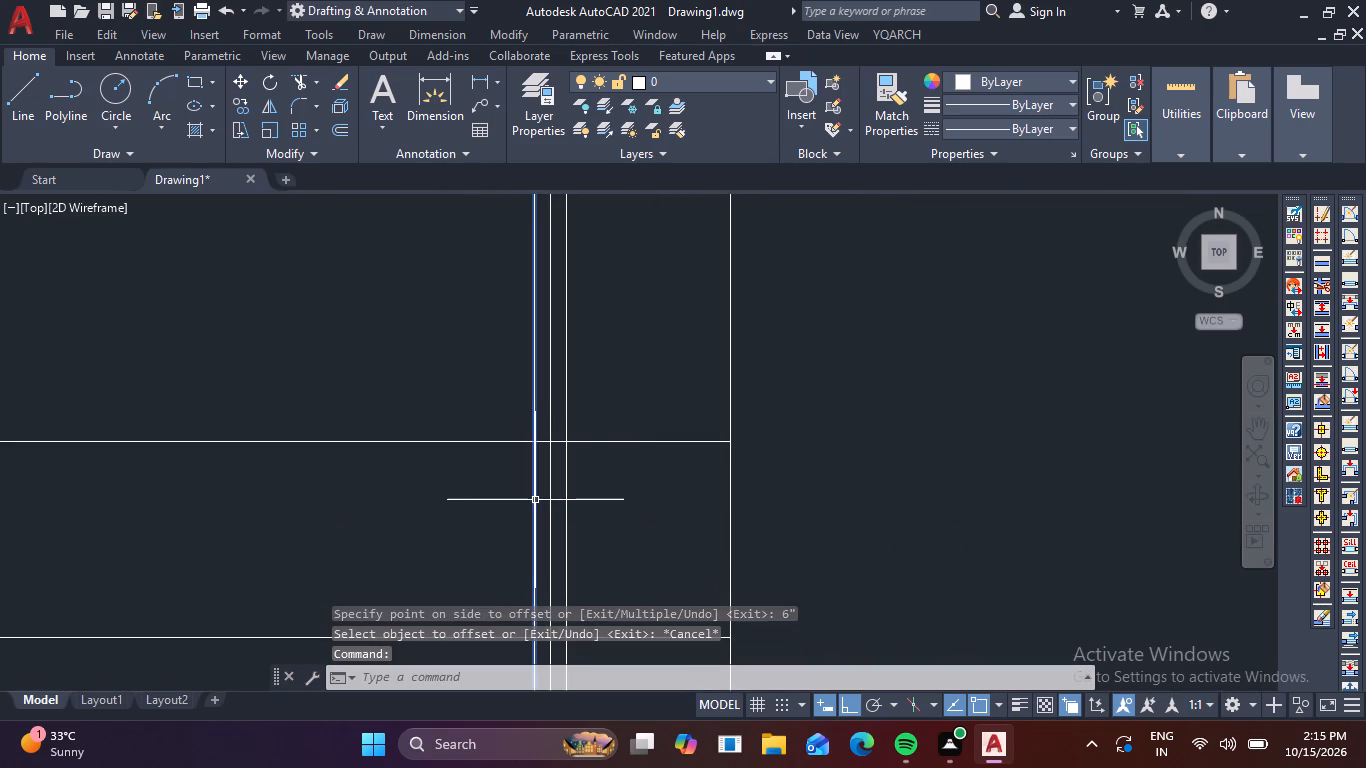
key("Delete")
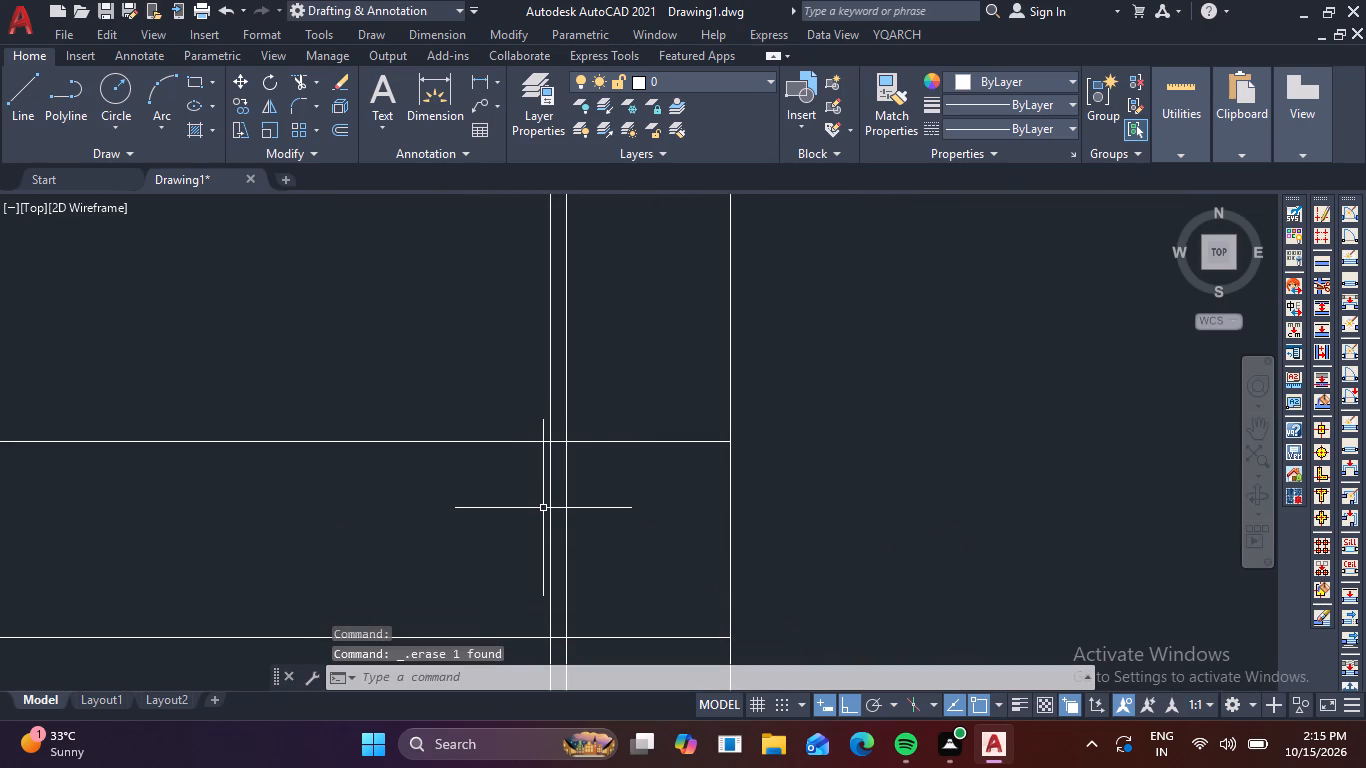
In the right-hand bay, offset the inner line of the remaining close pair 1' toward the passage, and offset that copy another 6" the same way.
key("o")
key("Return")
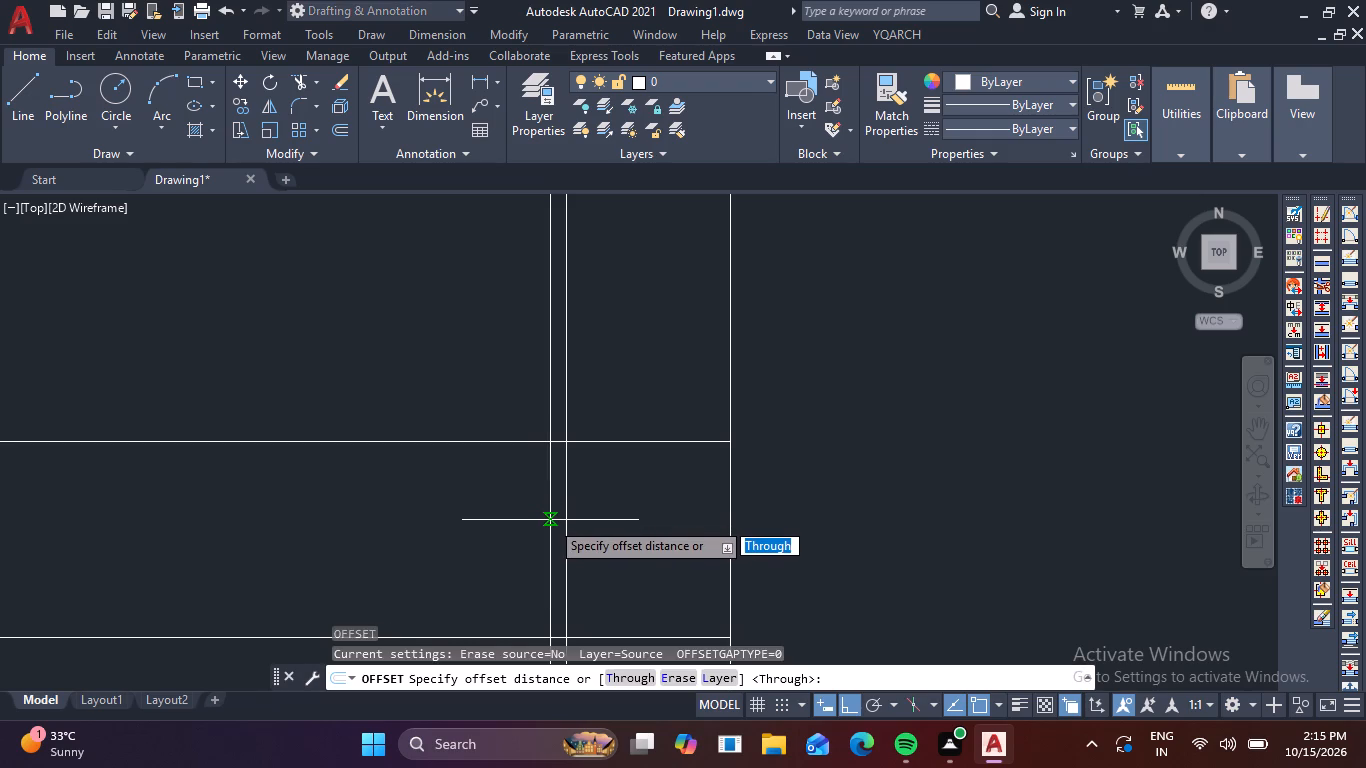
type("1'")
key("Return")
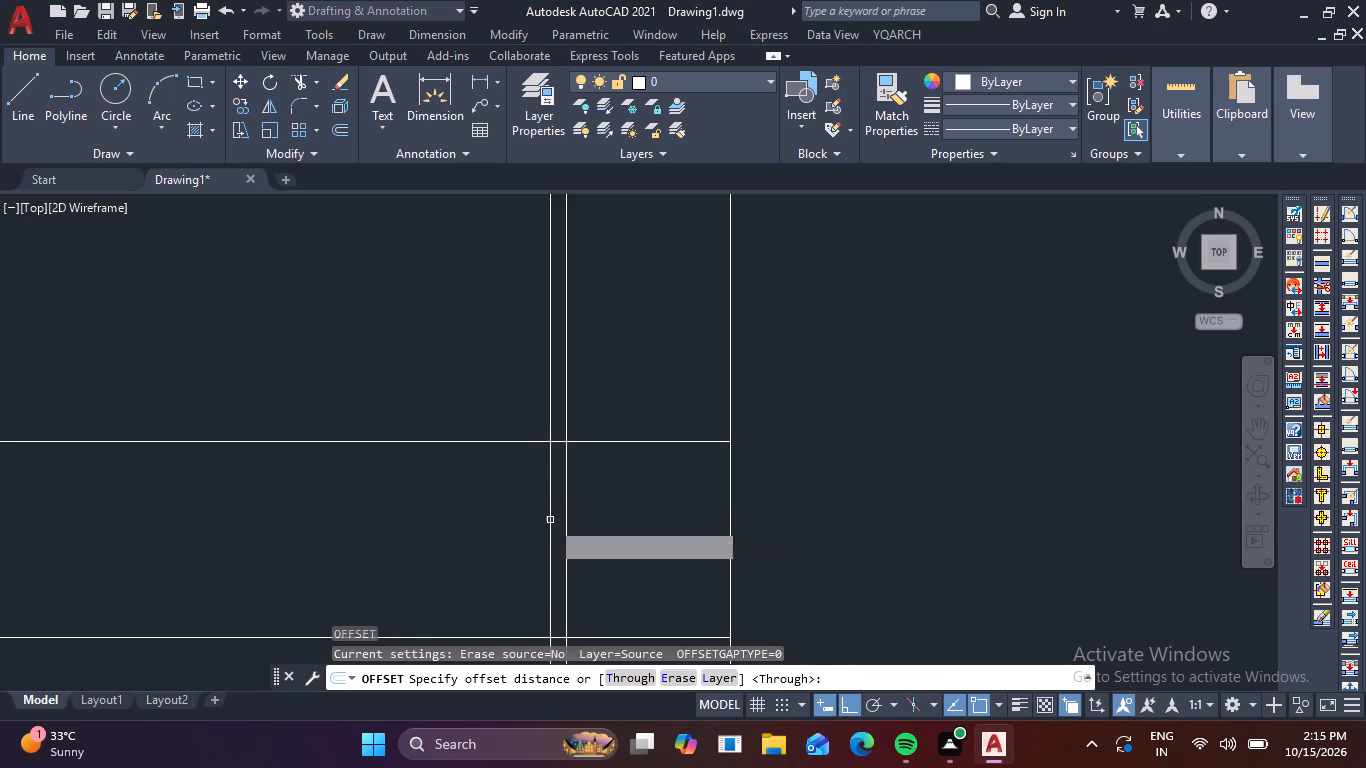
left_click(550, 519)
left_click(503, 516)
left_click(518, 517)
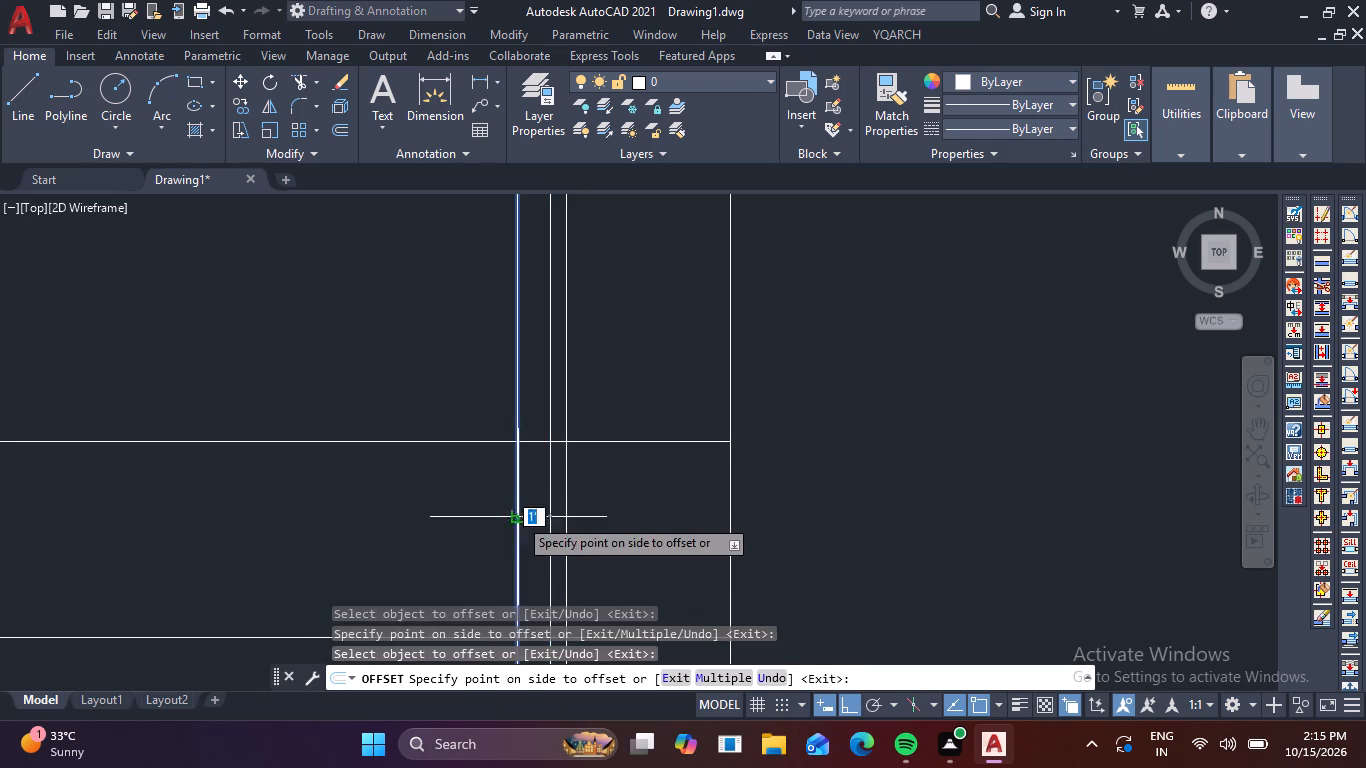
key("6")
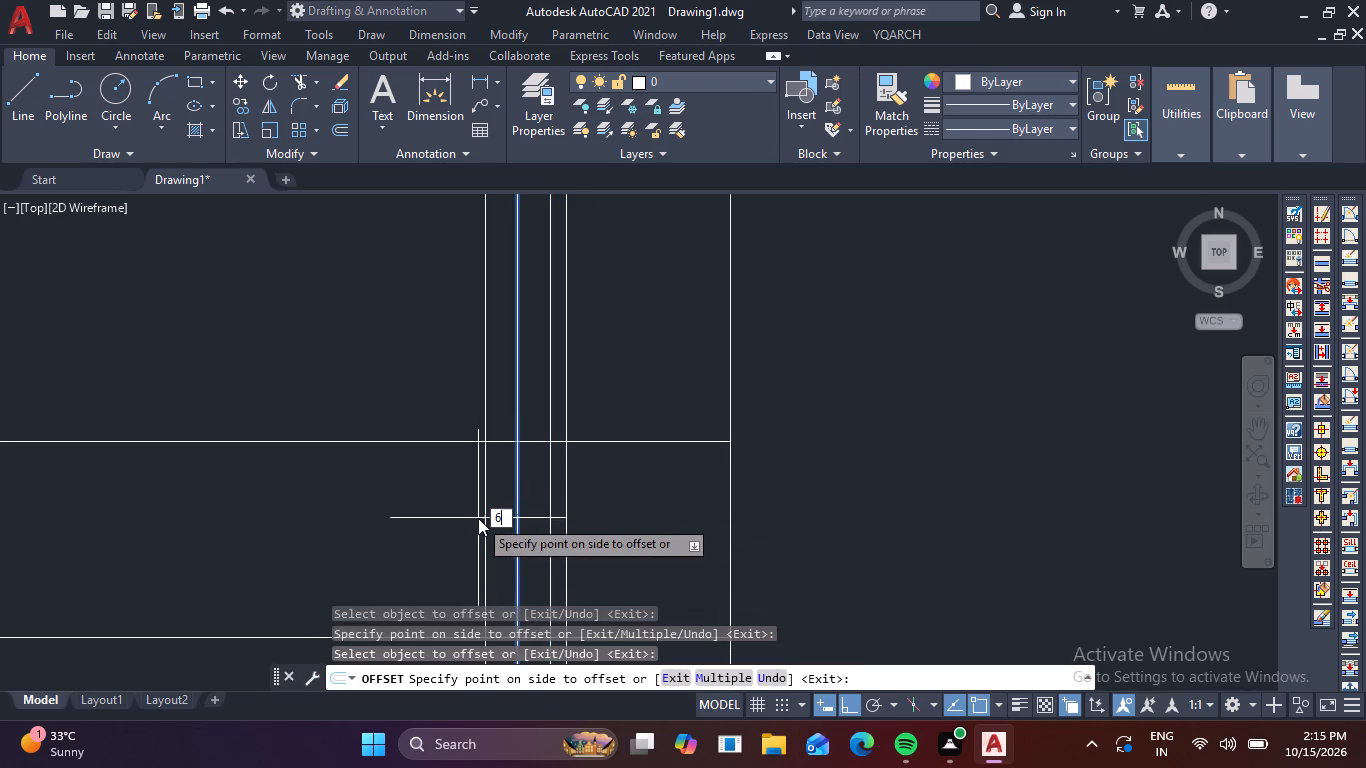
key("shift+quotedbl")
key("Return")
scroll(513, 540, "down", 3)
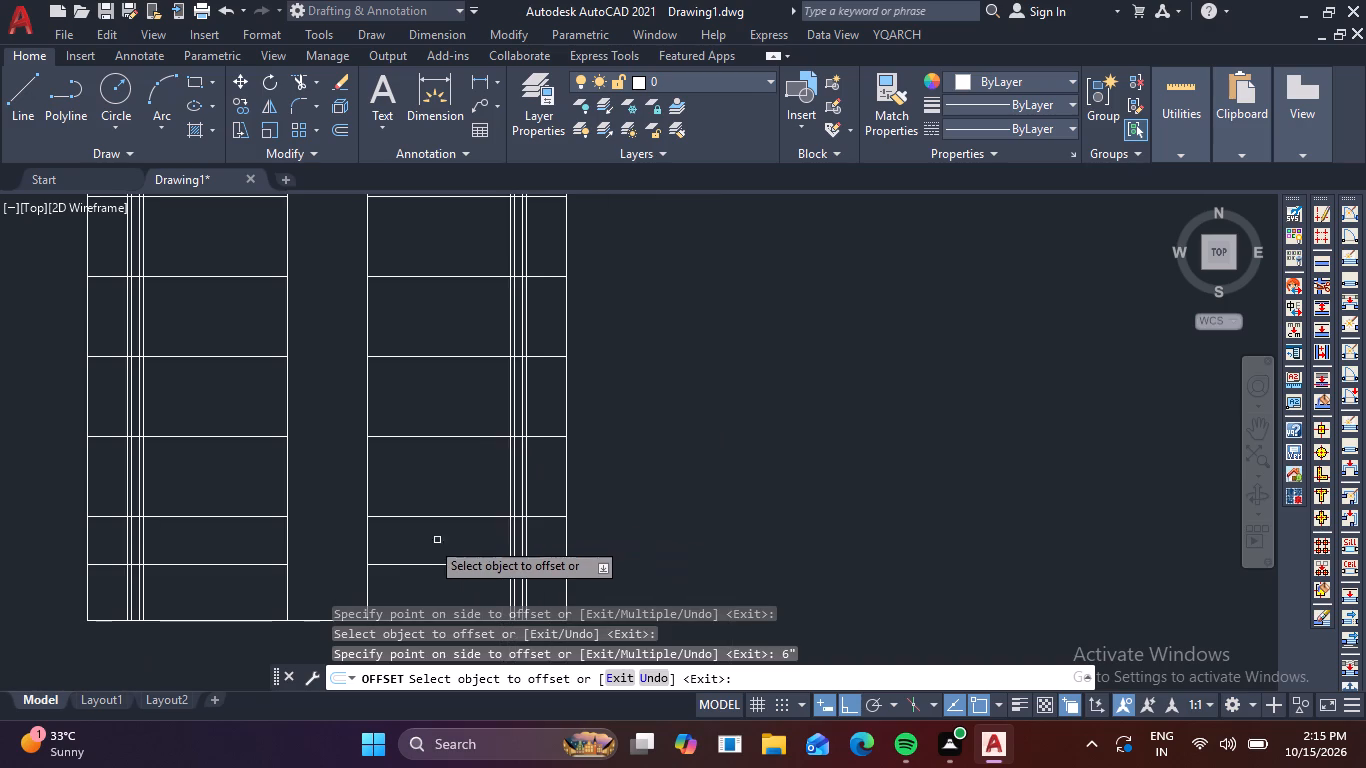
middle_click_drag(406, 540, 685, 442)
scroll(406, 501, "up", 1)
key("Escape")
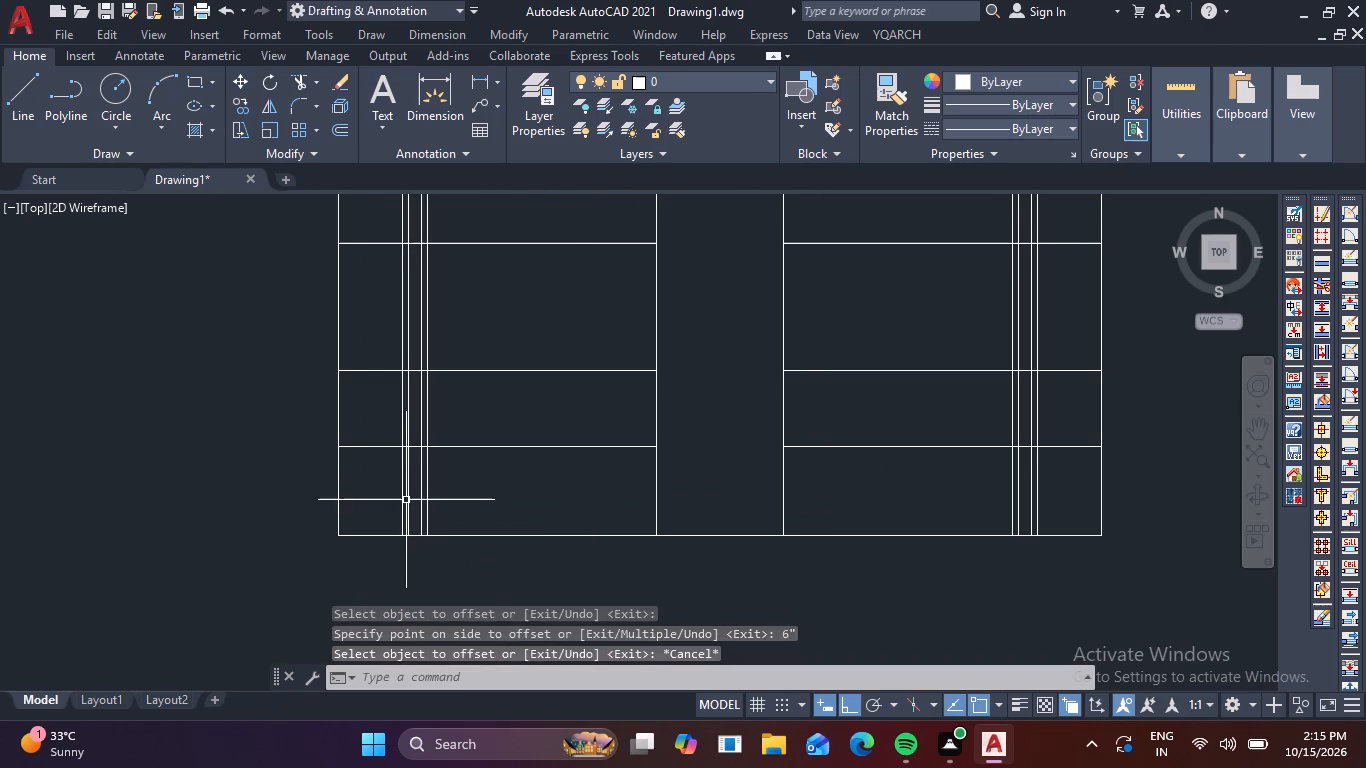
key("Escape")
key("Escape")
key("Escape")
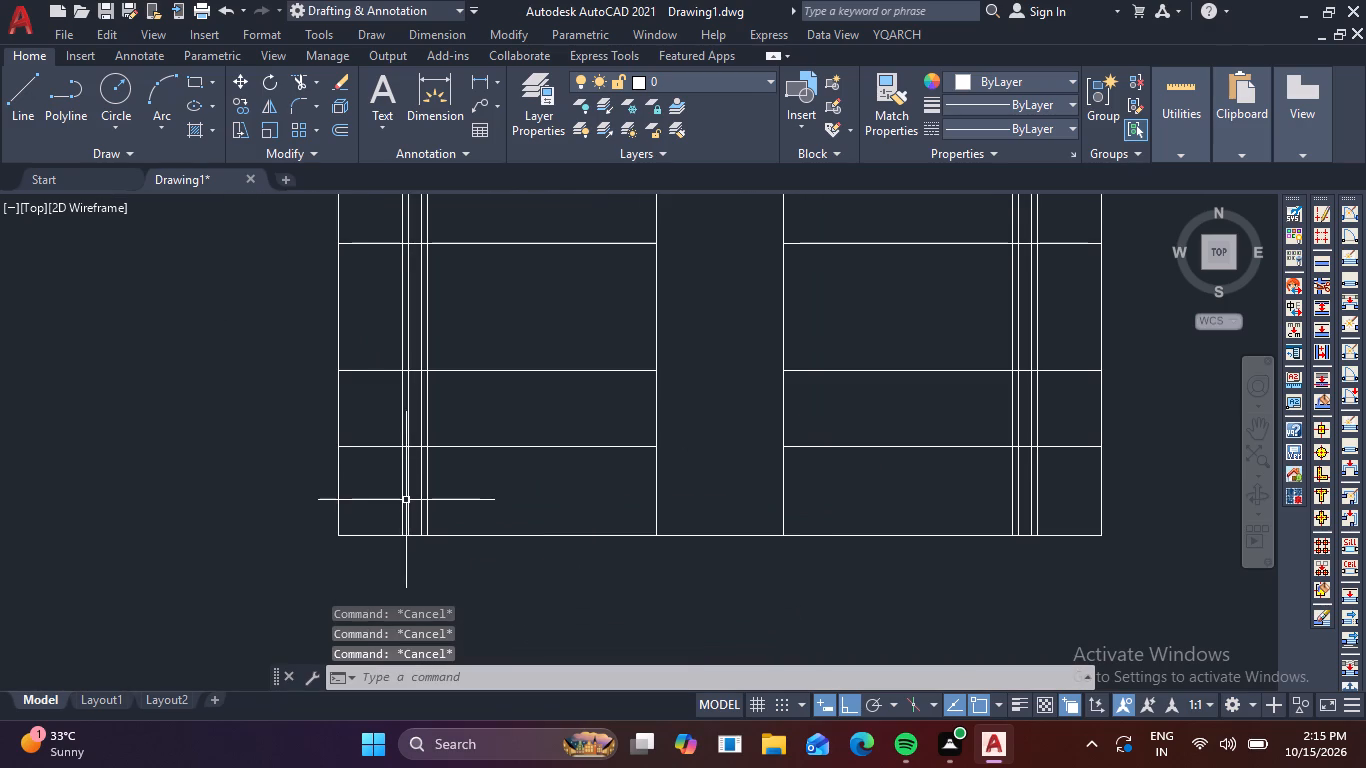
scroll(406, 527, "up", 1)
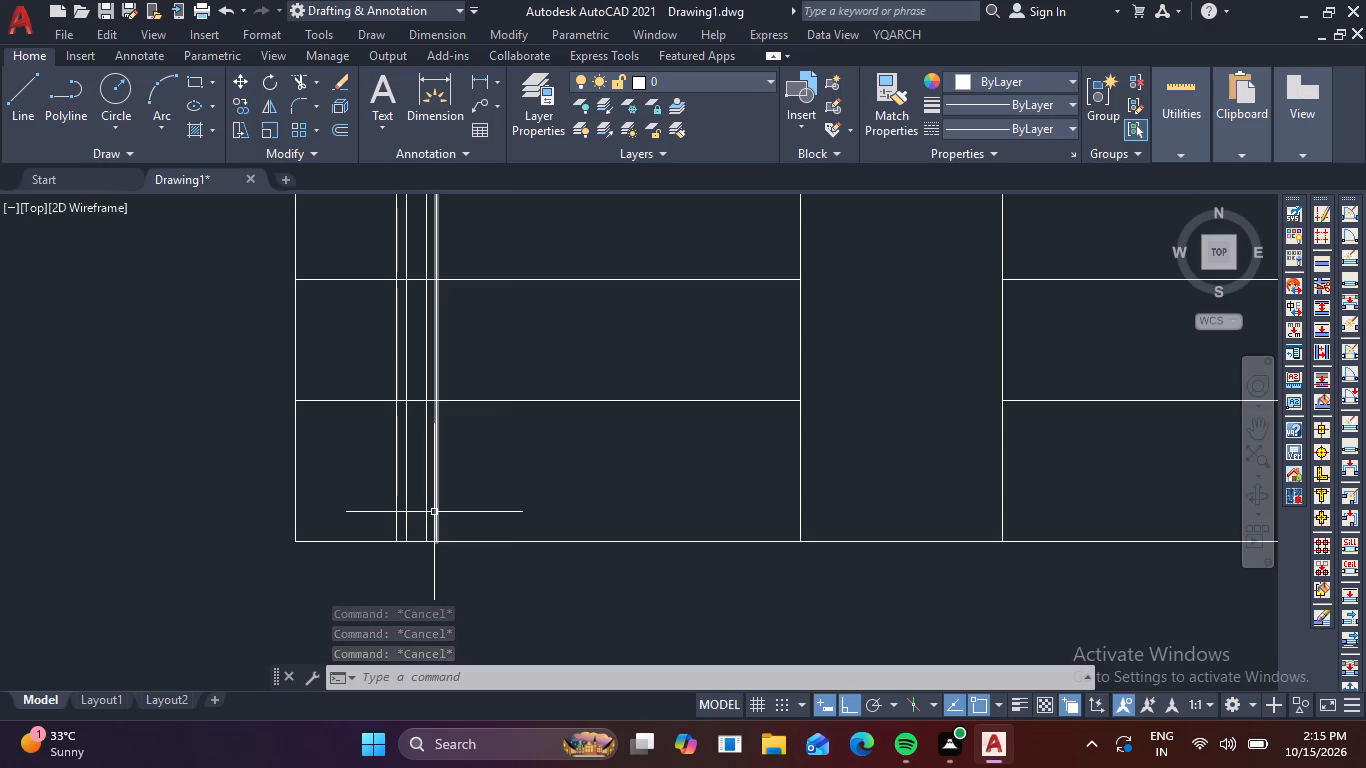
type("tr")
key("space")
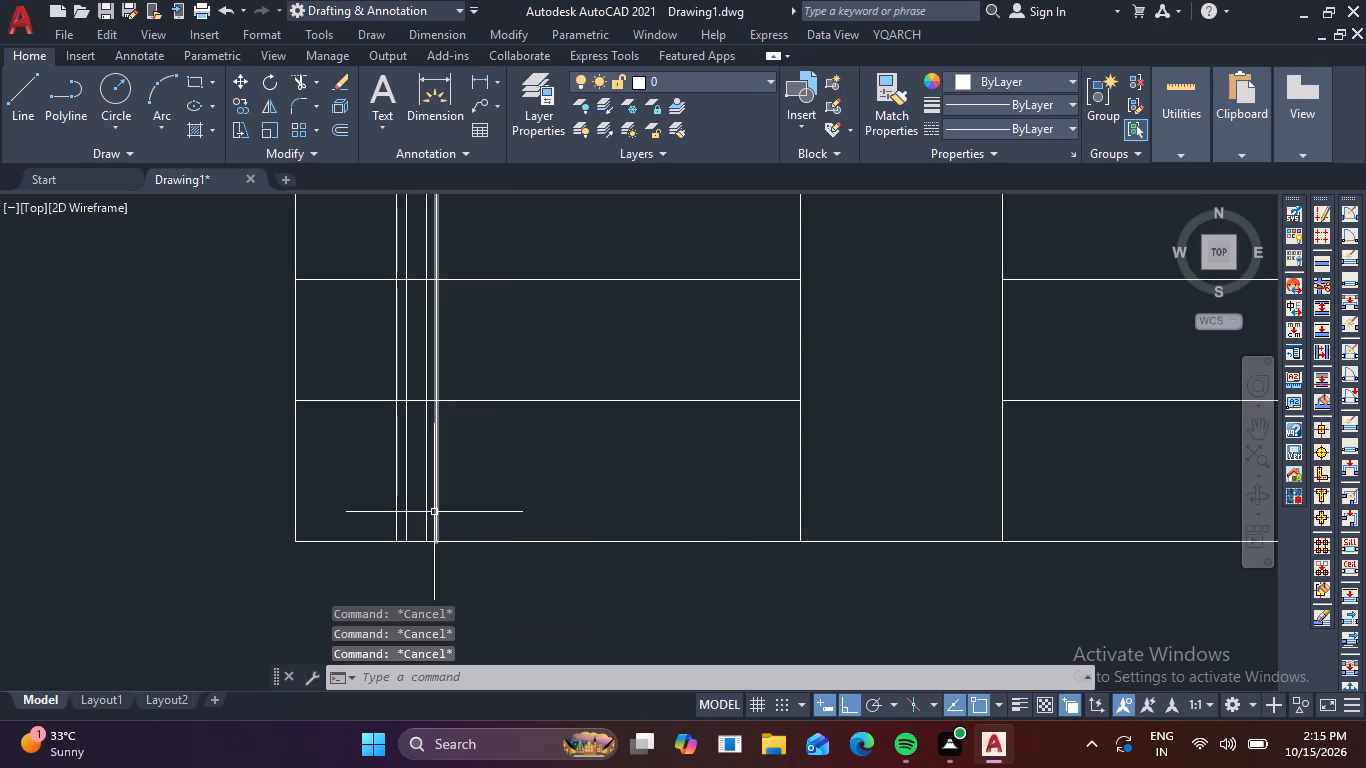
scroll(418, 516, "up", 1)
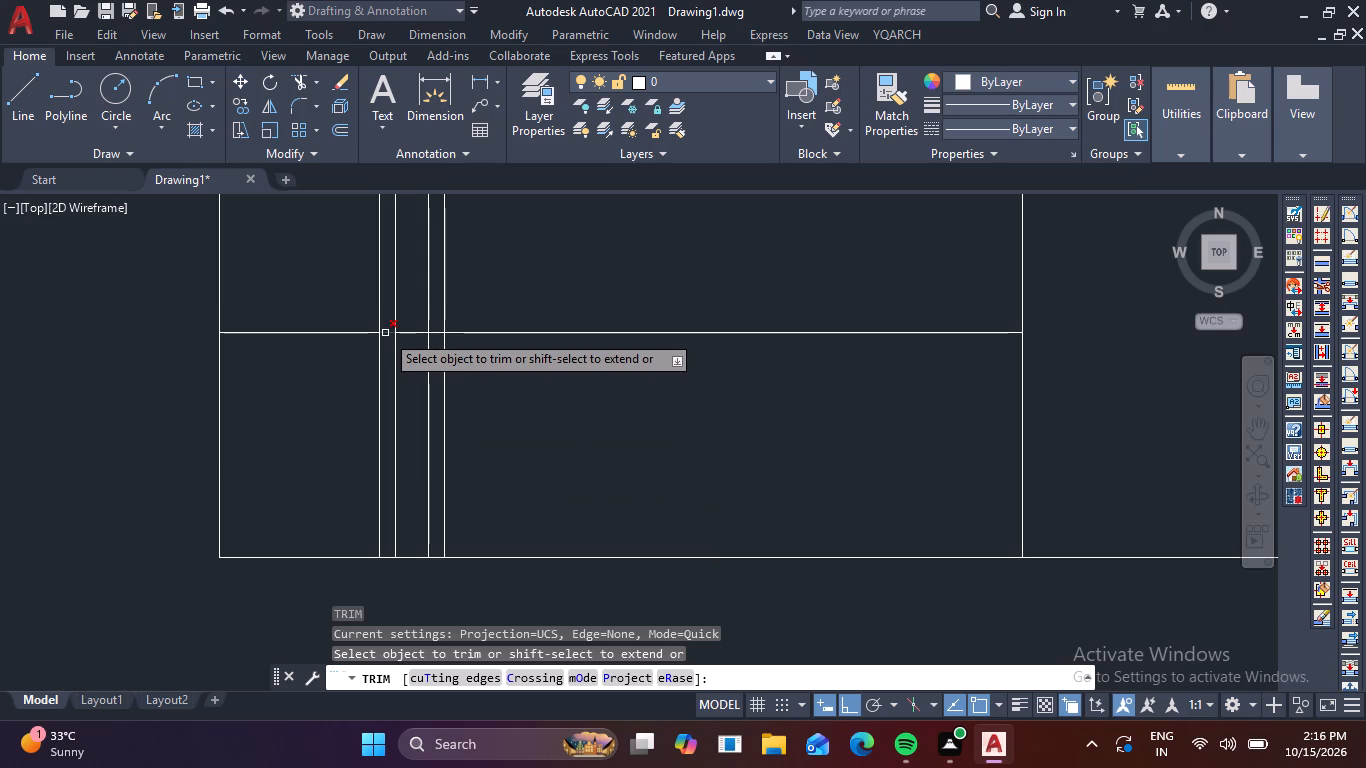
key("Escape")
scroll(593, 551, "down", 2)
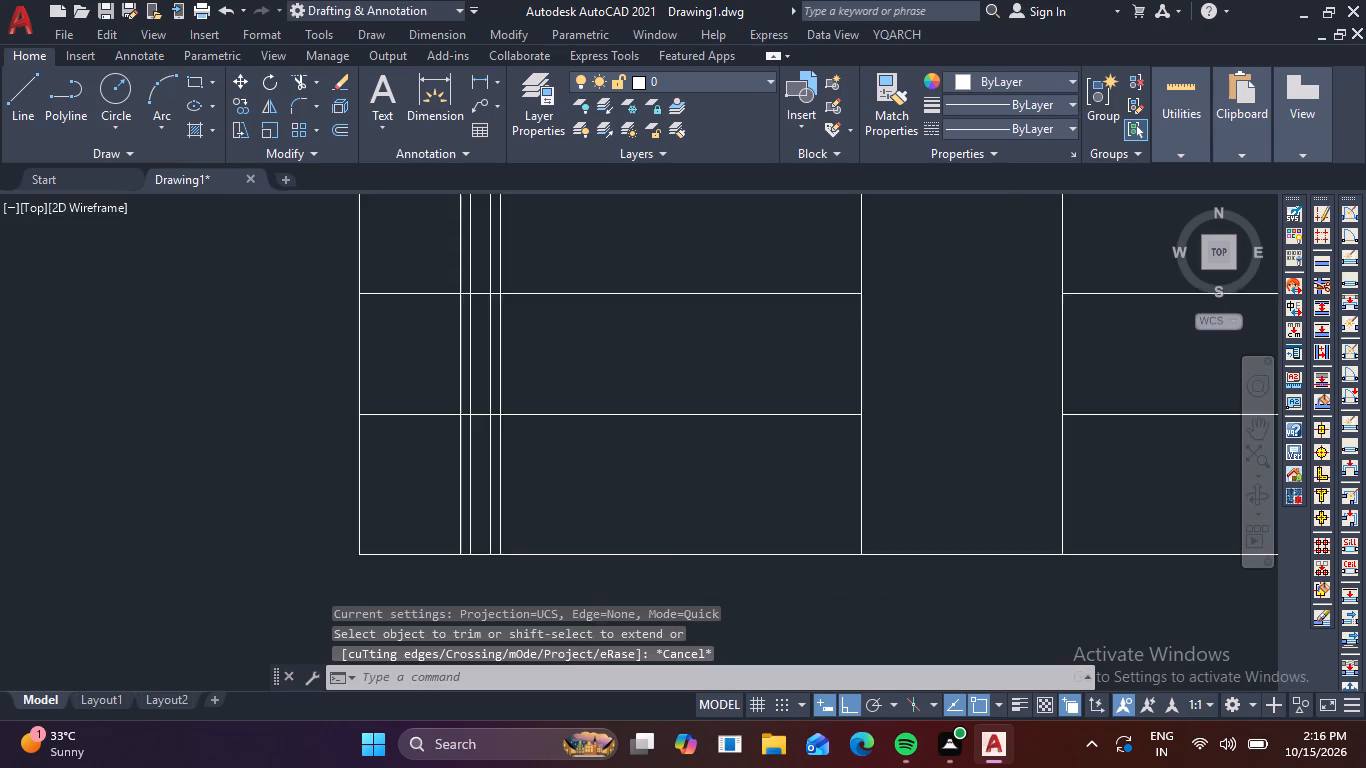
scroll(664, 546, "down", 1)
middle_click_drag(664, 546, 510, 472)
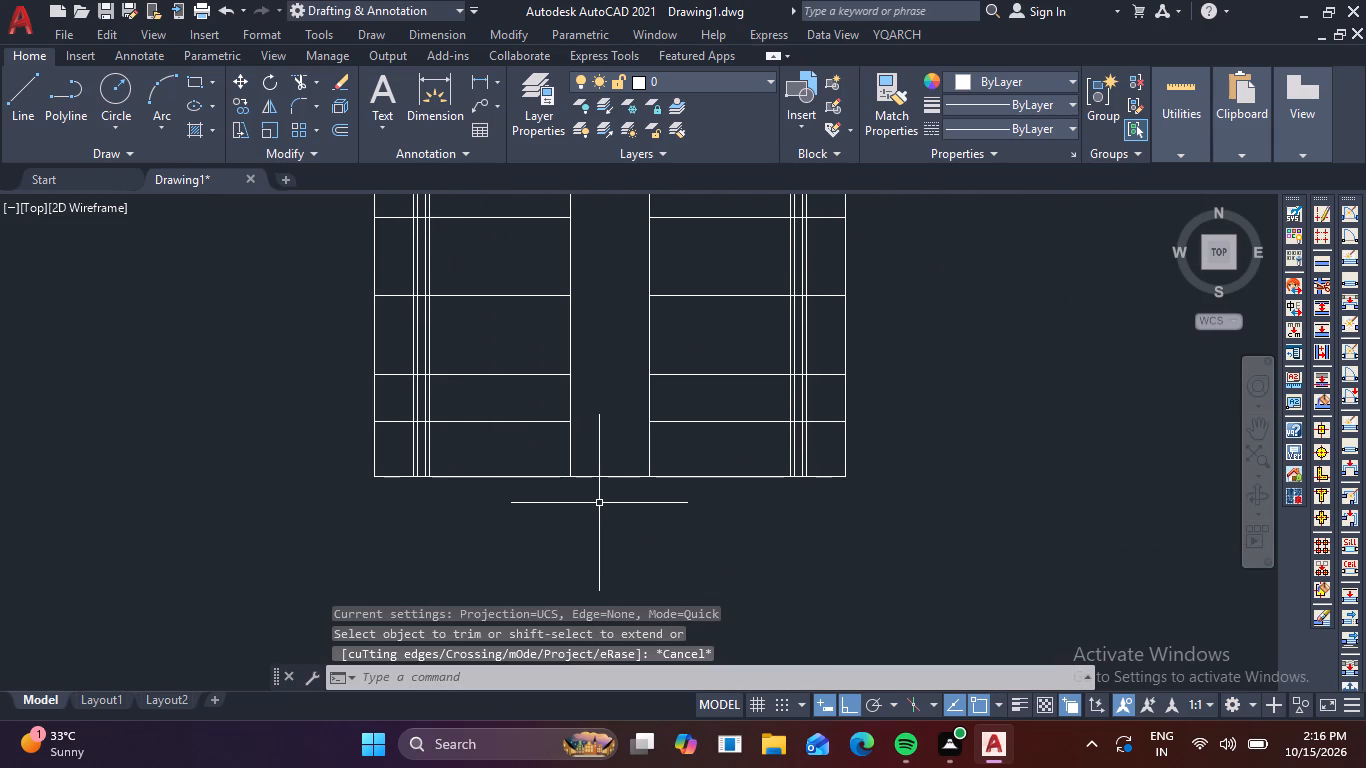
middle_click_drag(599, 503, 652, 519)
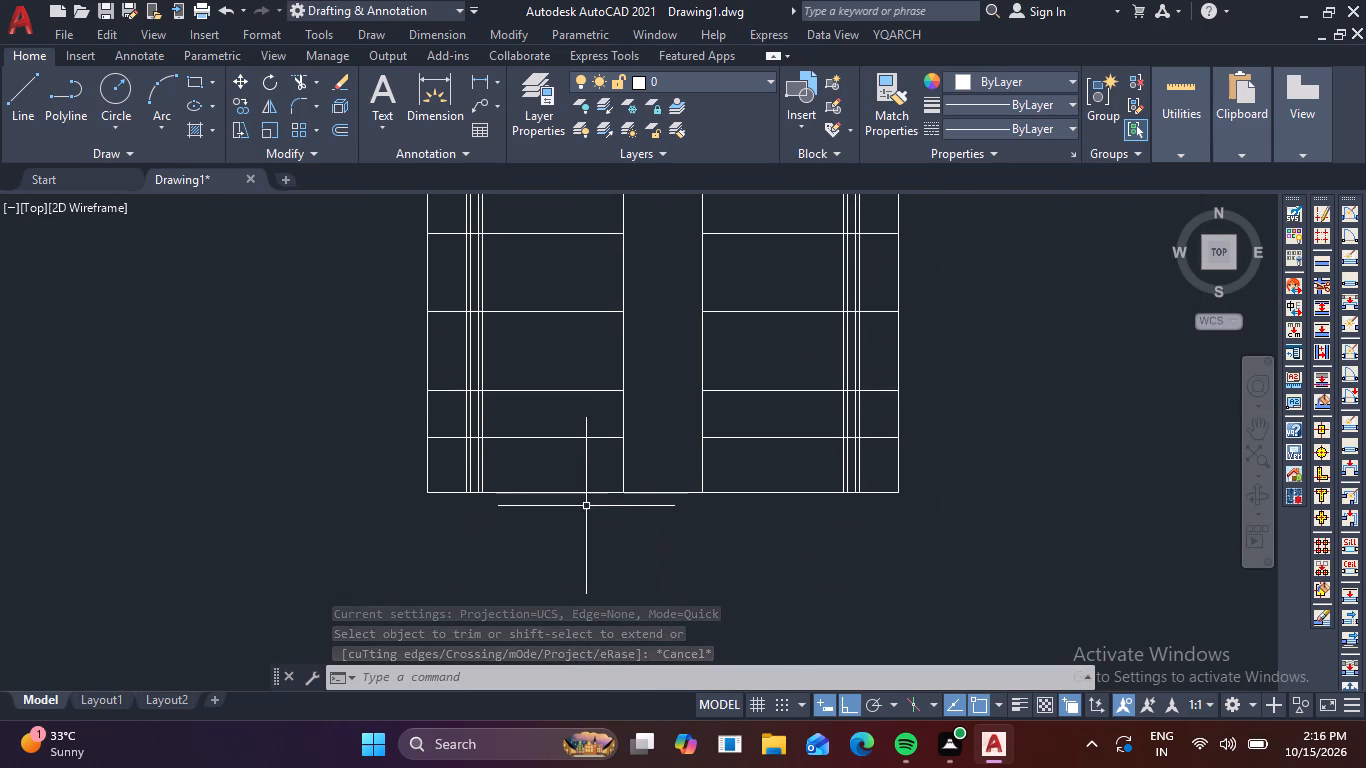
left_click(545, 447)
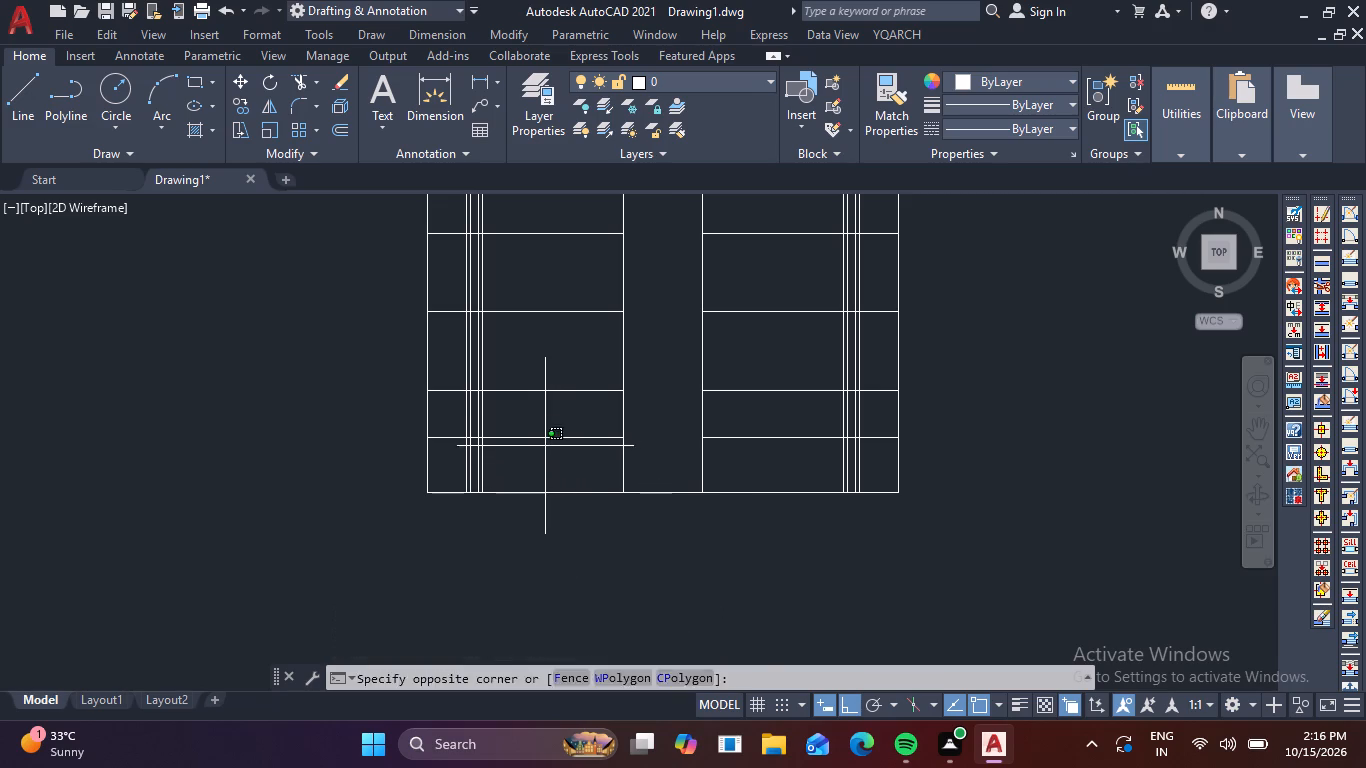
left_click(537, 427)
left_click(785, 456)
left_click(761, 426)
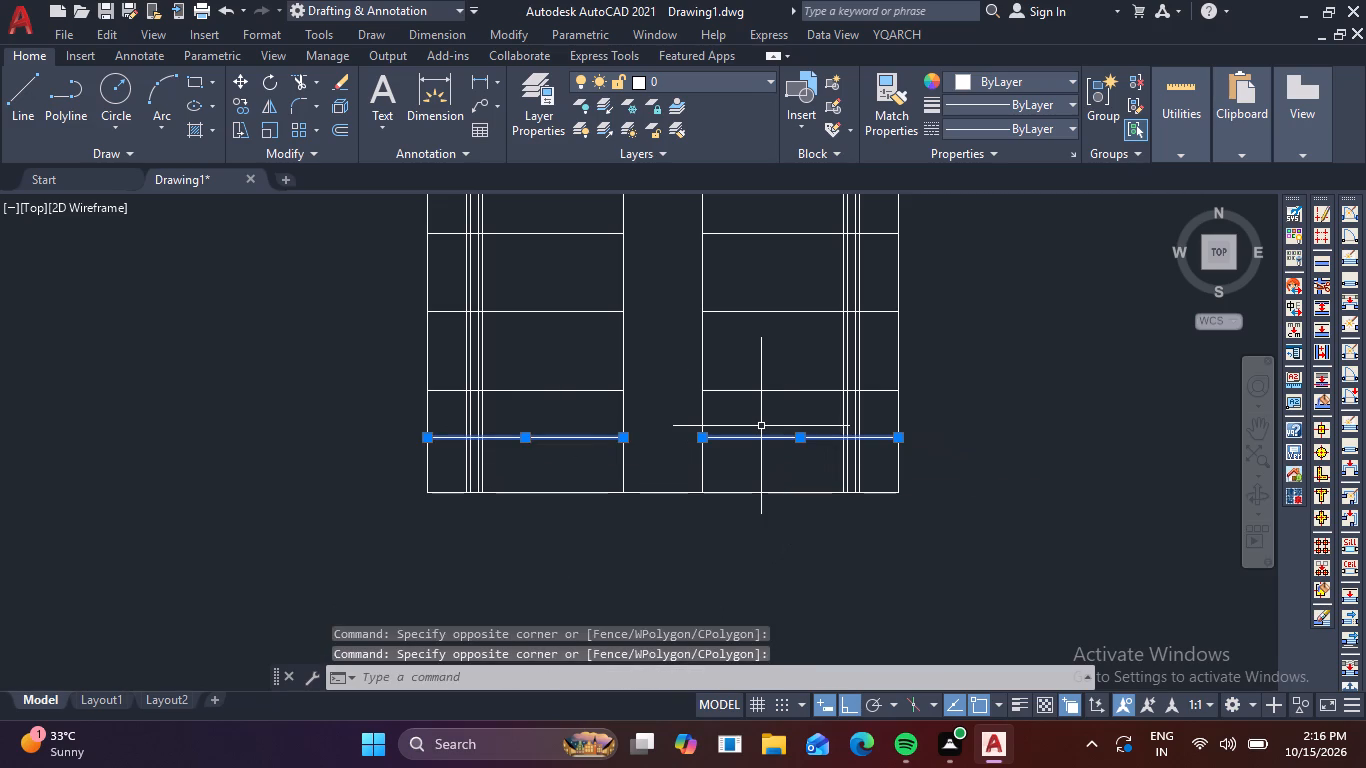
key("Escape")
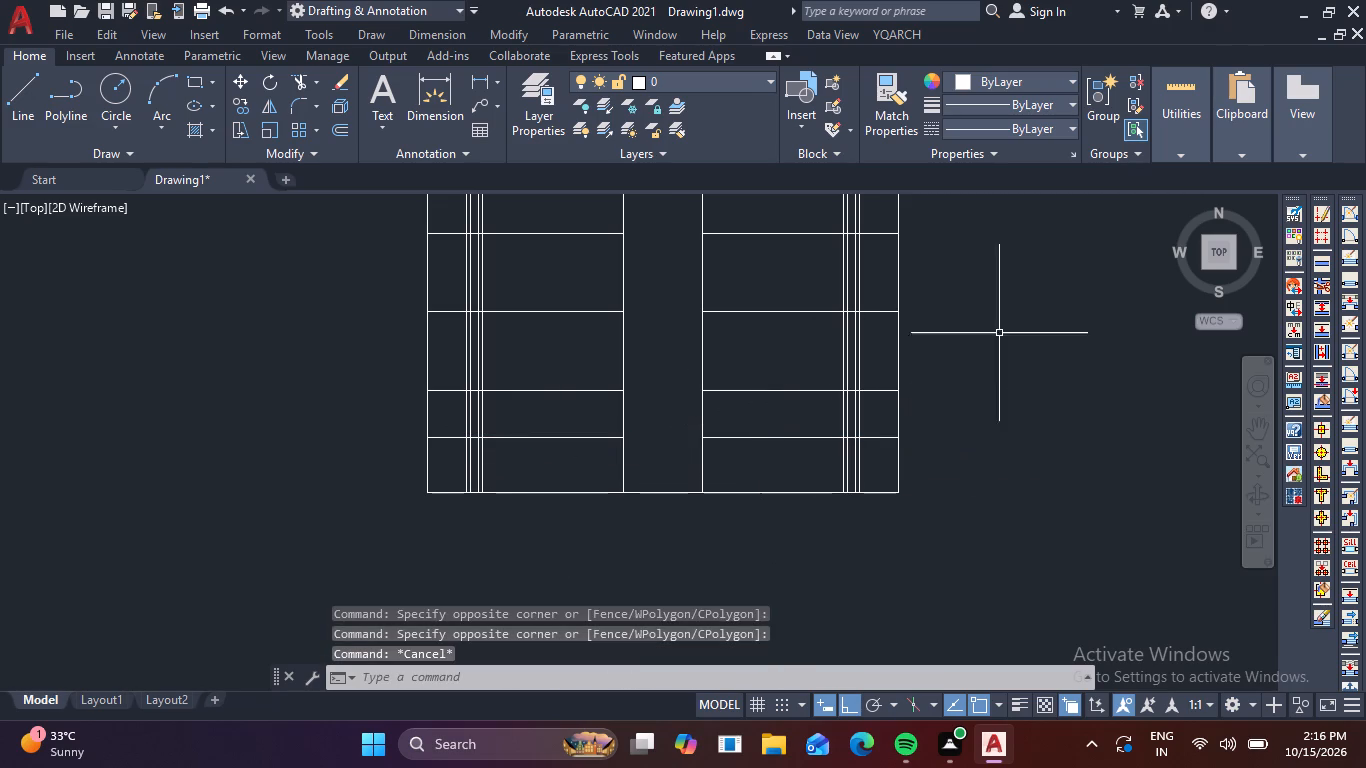
Check the widths and row heights of the right-hand bay with Quick measure, down to the bottom row.
left_click(1196, 114)
left_click(1173, 182)
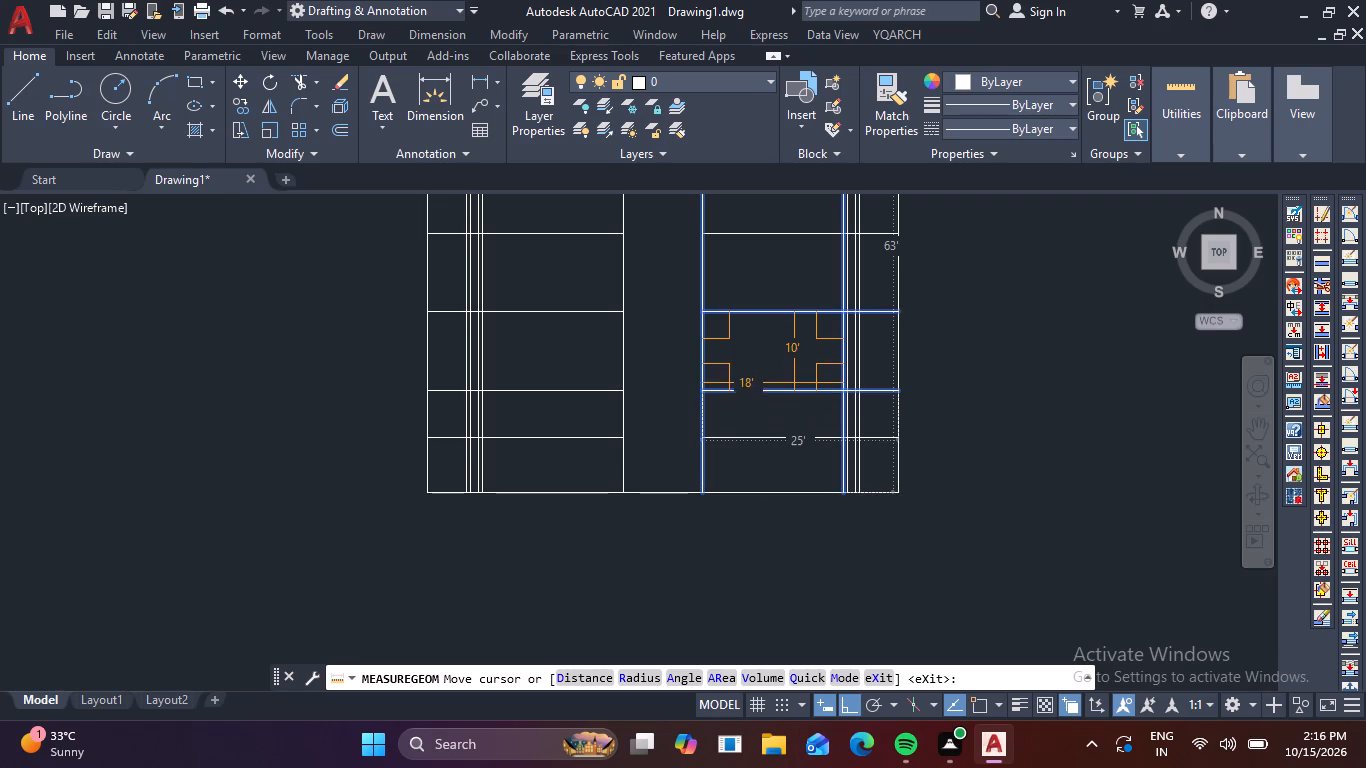
middle_click_drag(794, 368, 794, 520)
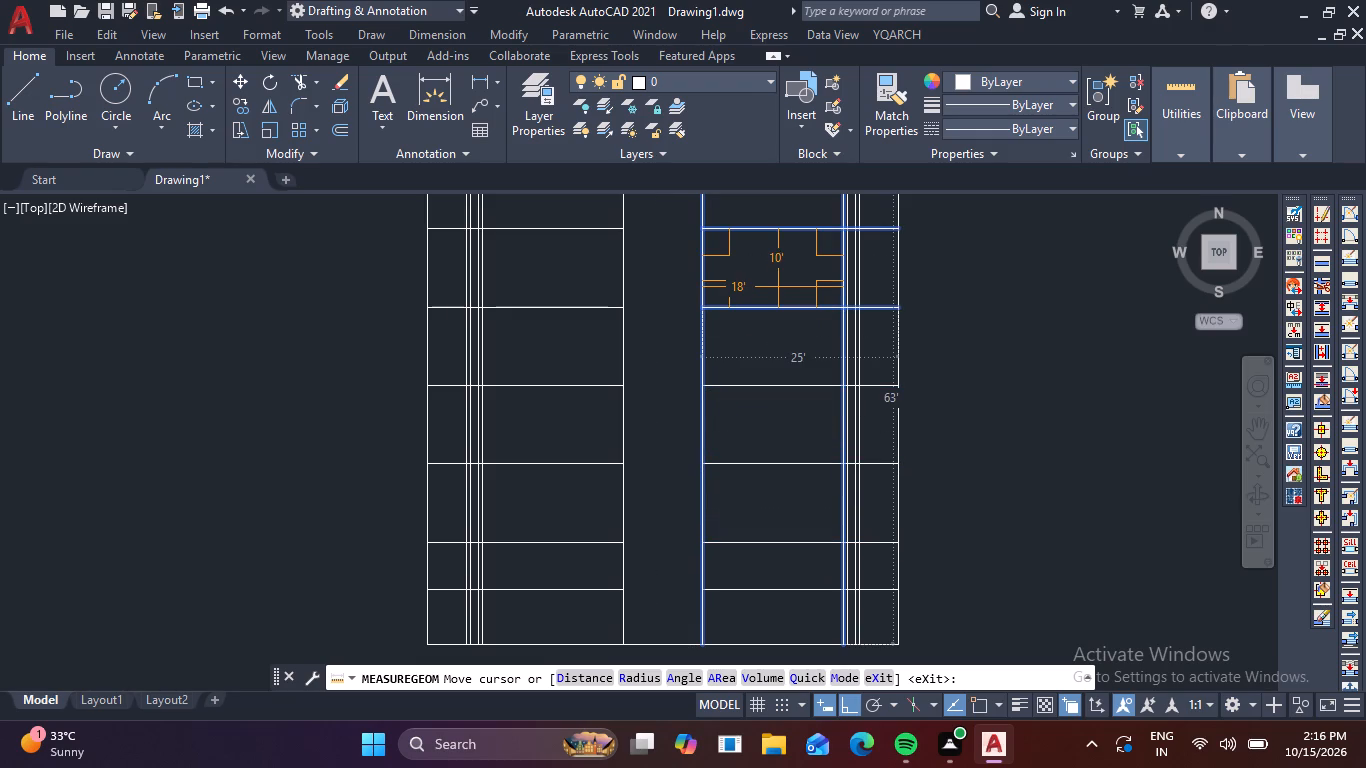
middle_click_drag(761, 601, 777, 476)
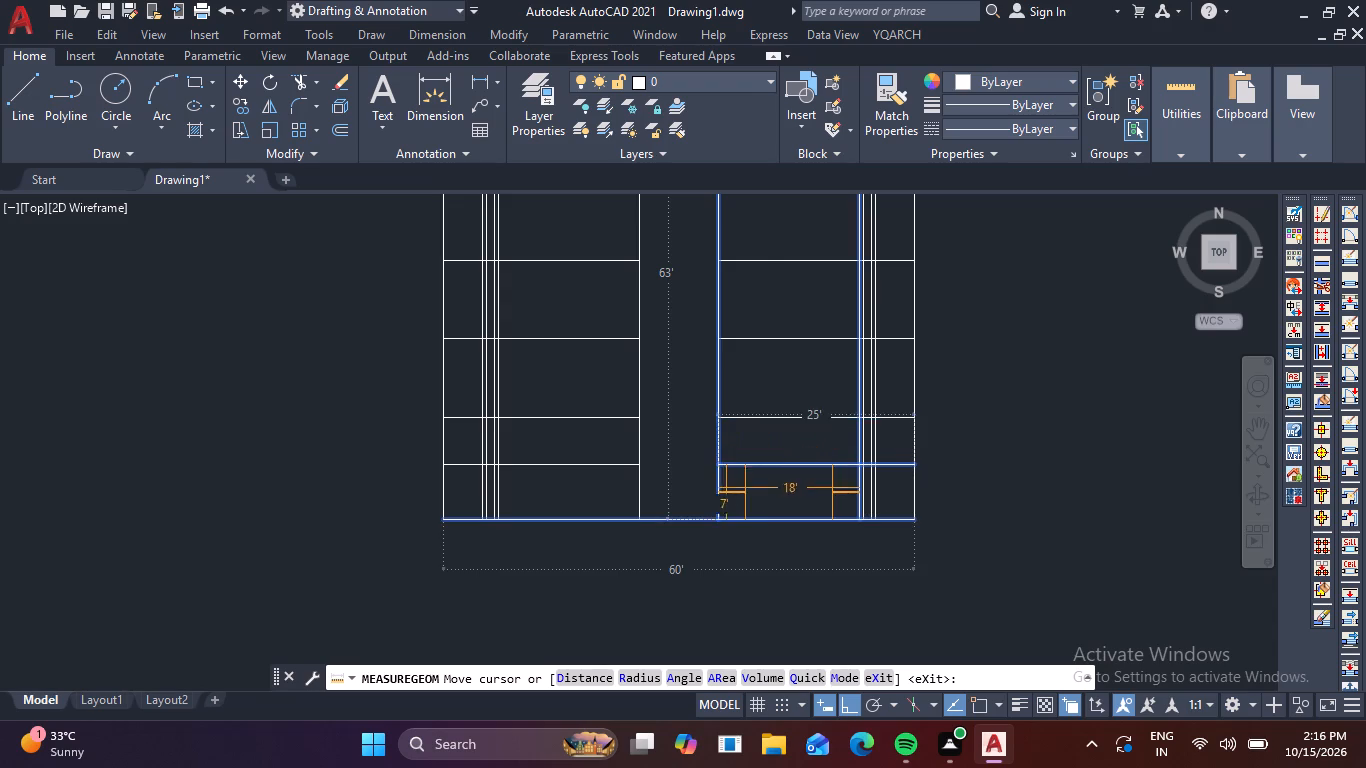
key("Escape")
Trim away the two lowest rows of the right-hand bay below its second-lowest interior horizontal line, keeping the passage line.
type("tr")
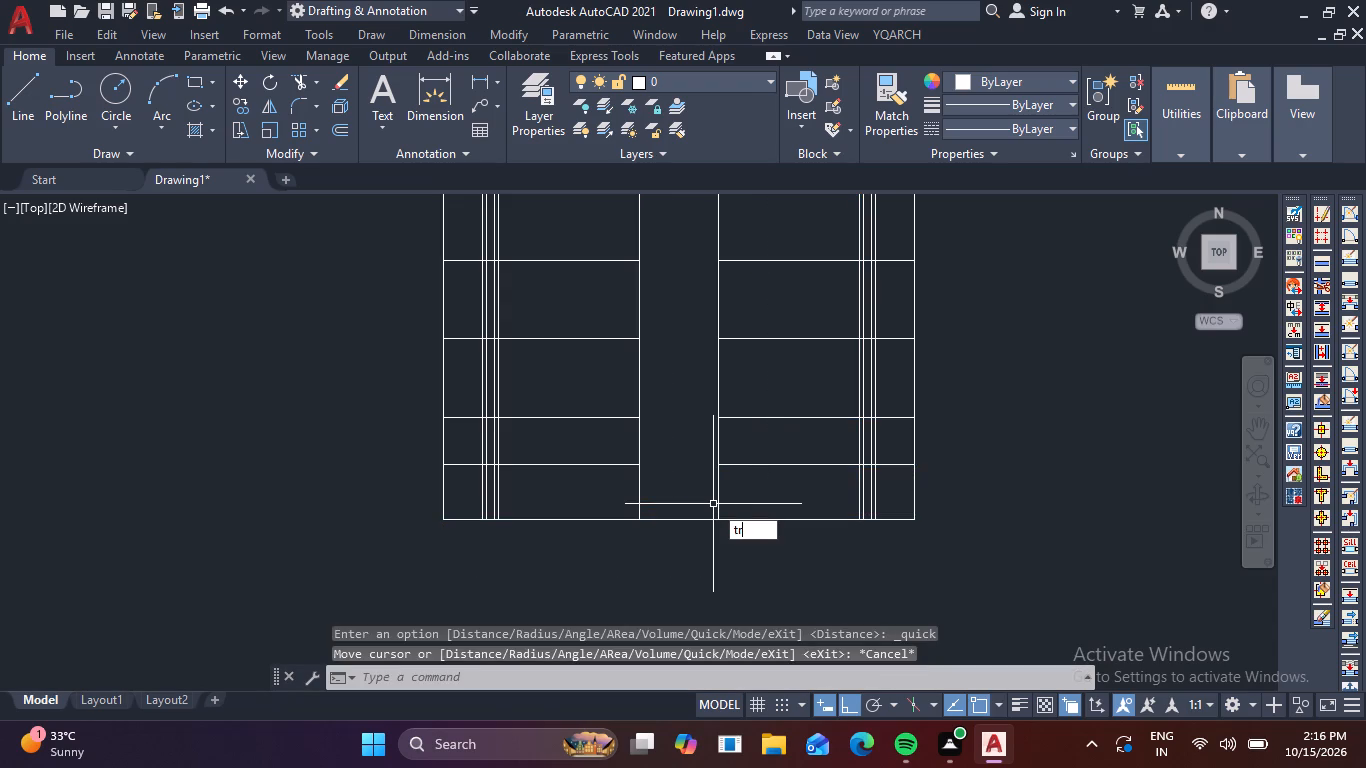
key("space")
left_click(776, 456)
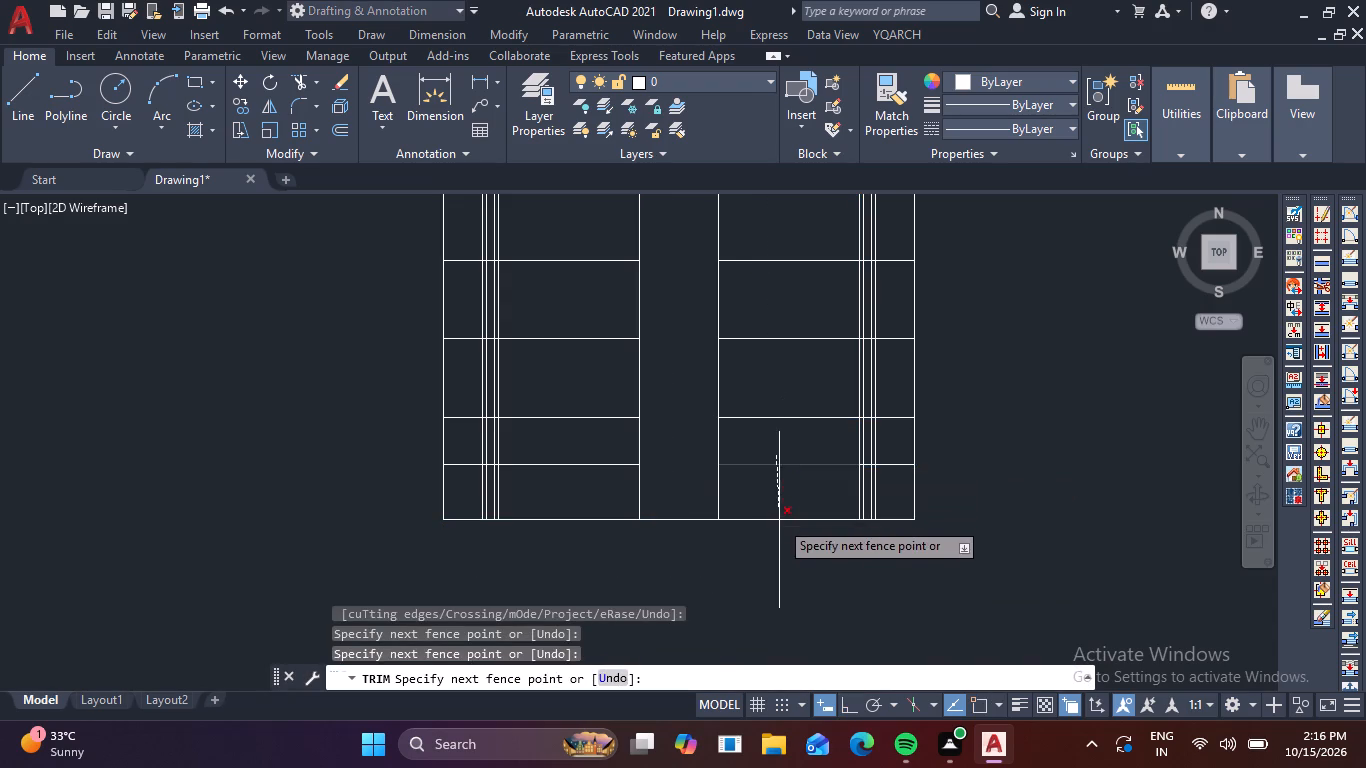
left_click(780, 520)
left_click(819, 452)
left_click(928, 444)
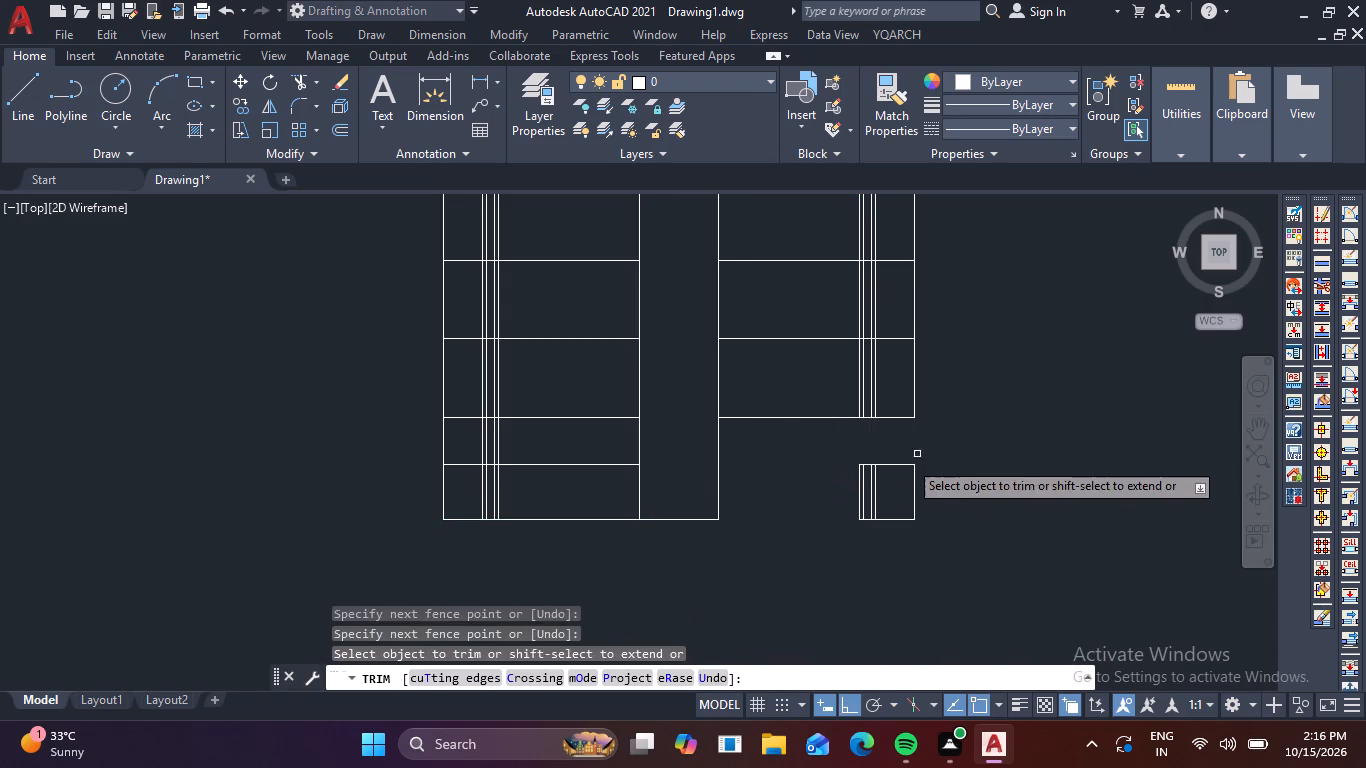
left_click_drag(917, 485, 940, 485)
left_click(817, 491)
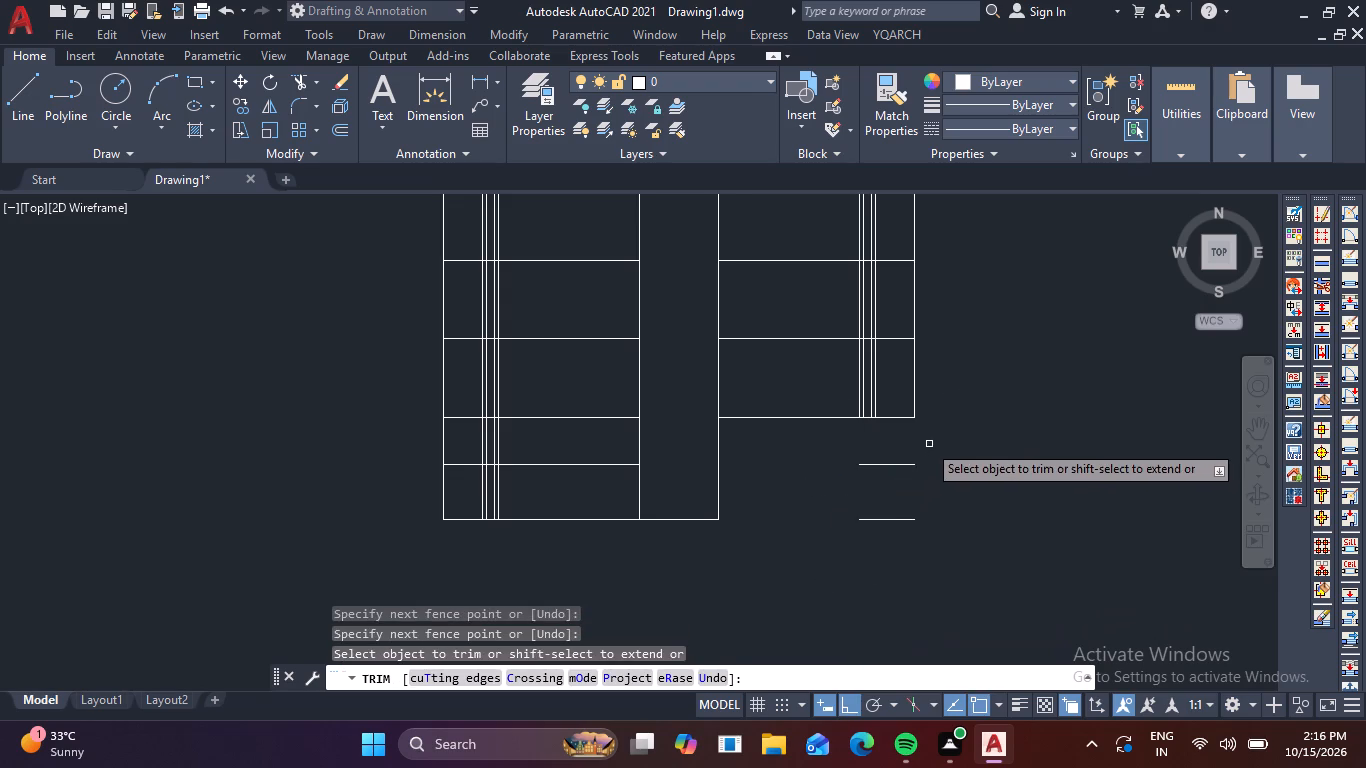
left_click(895, 441)
left_click(885, 538)
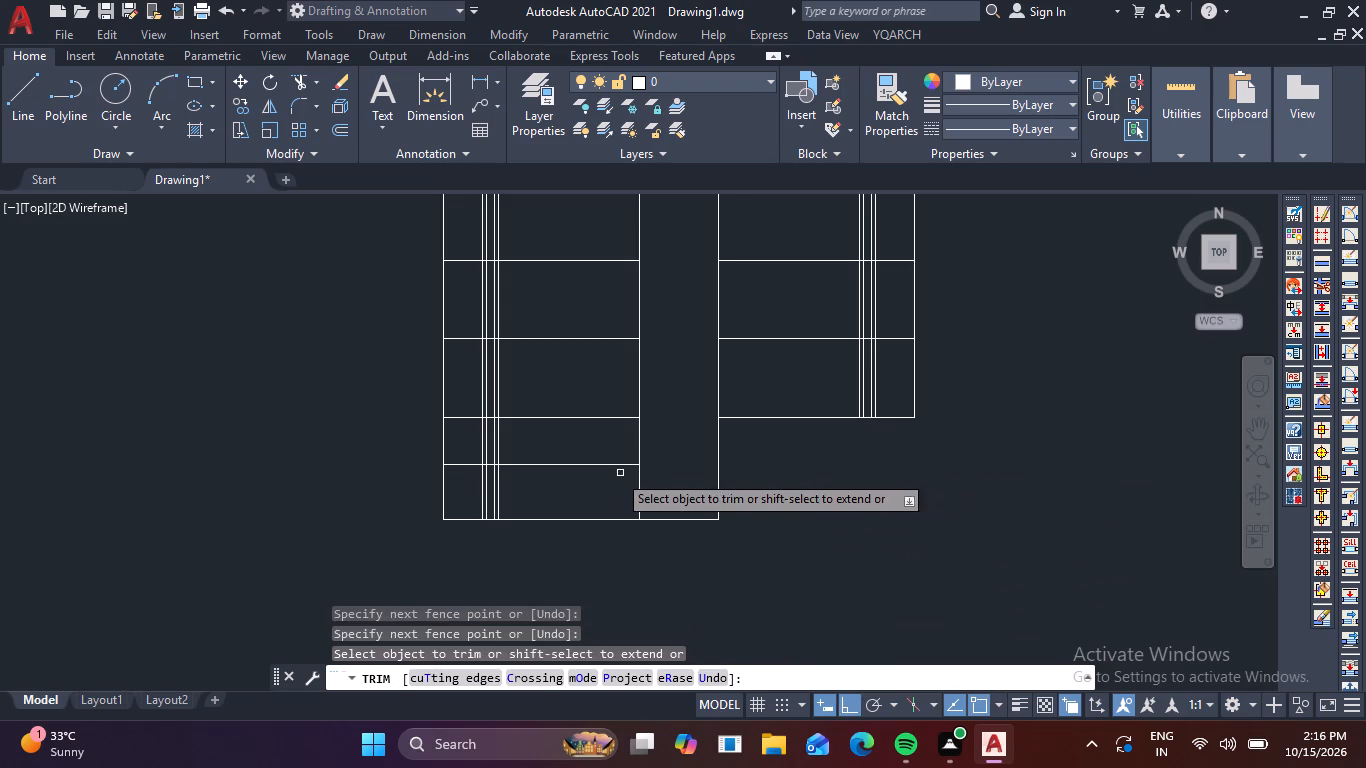
Trim away the two lowest rows of the left-hand bay below its second-lowest interior horizontal line, keeping the passage line.
left_click(566, 442)
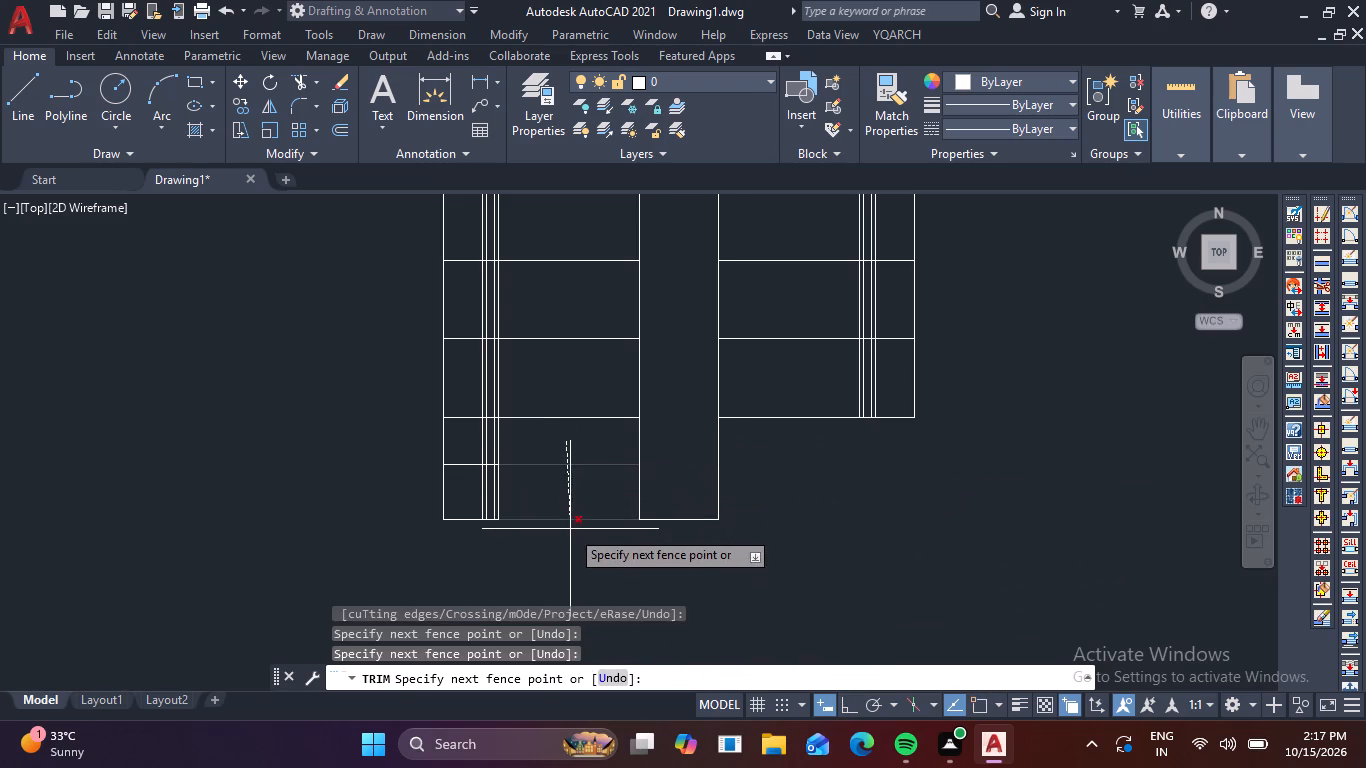
left_click(571, 542)
left_click(535, 451)
left_click(418, 439)
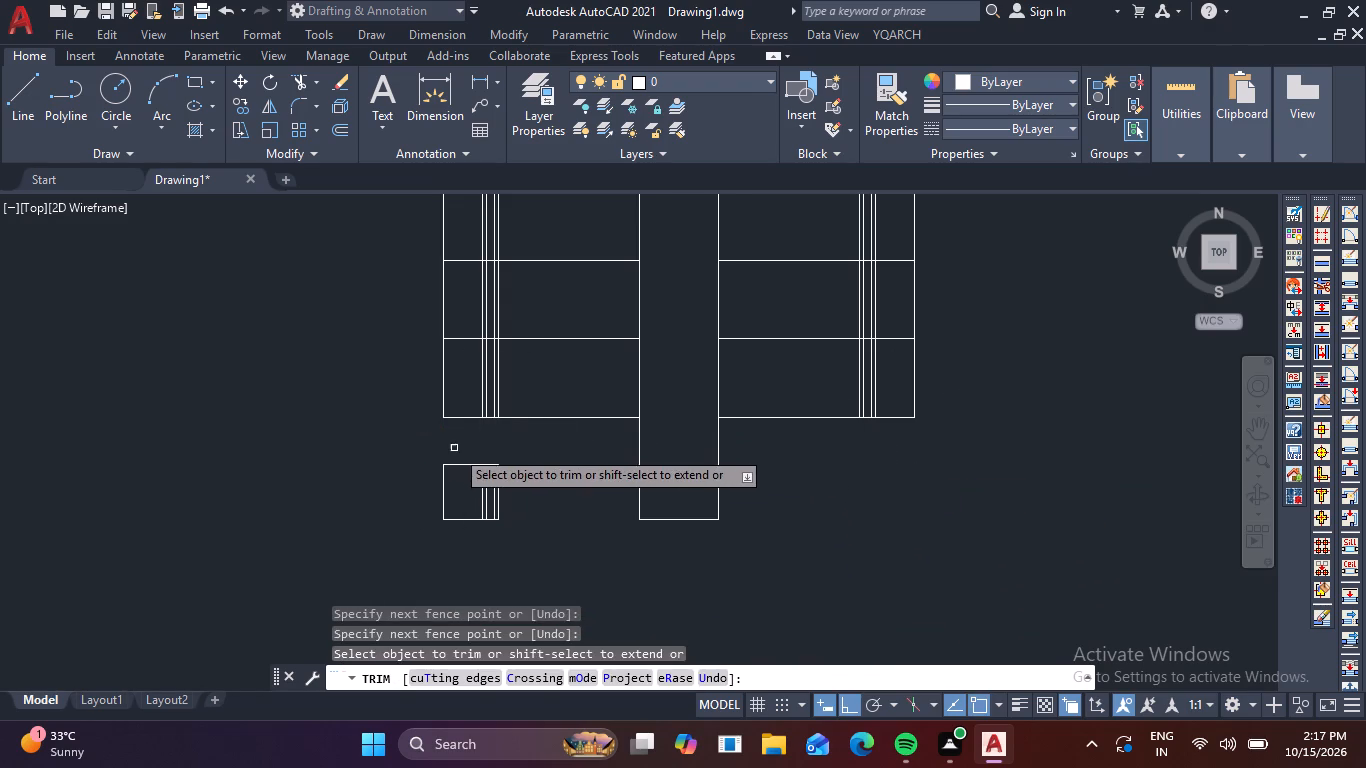
left_click(473, 459)
left_click(445, 580)
left_click_drag(529, 490, 526, 489)
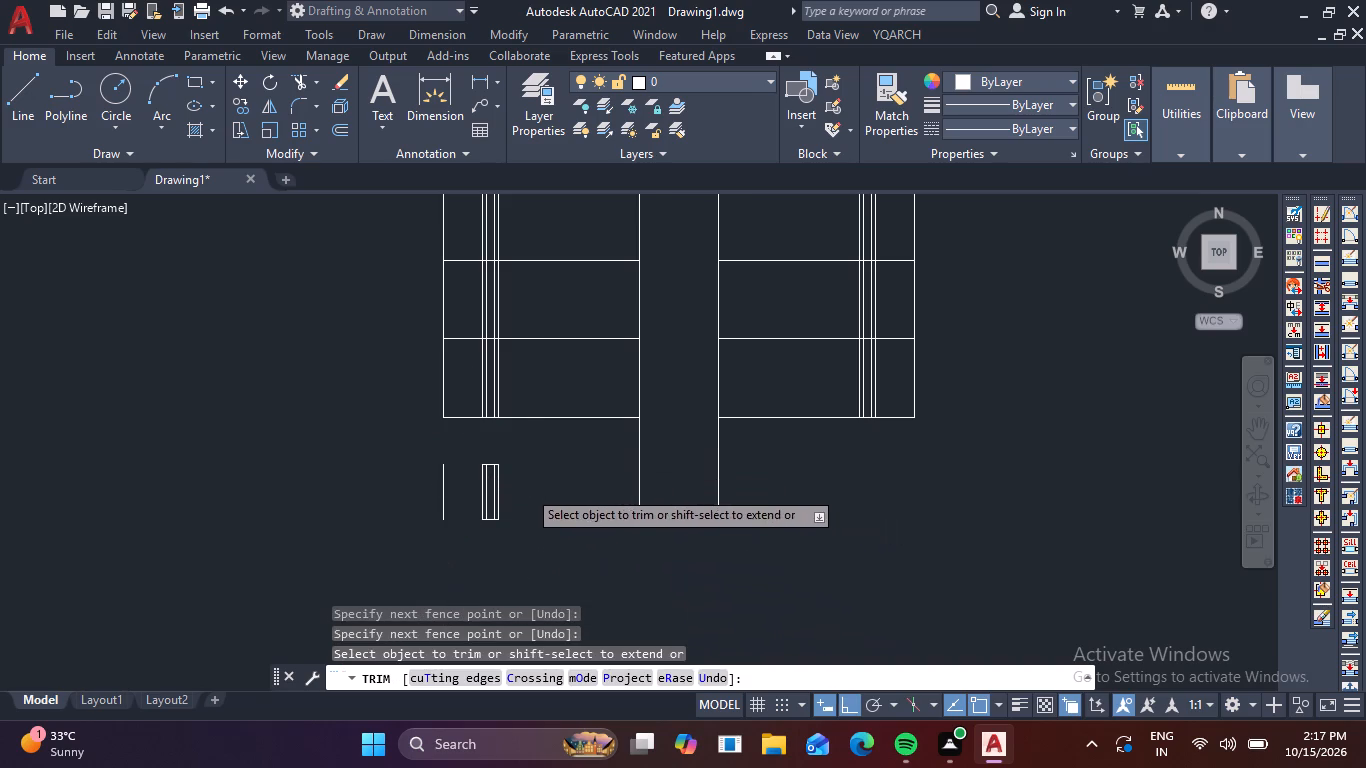
left_click_drag(526, 489, 486, 486)
left_click(380, 477)
left_click(529, 480)
left_click(488, 450)
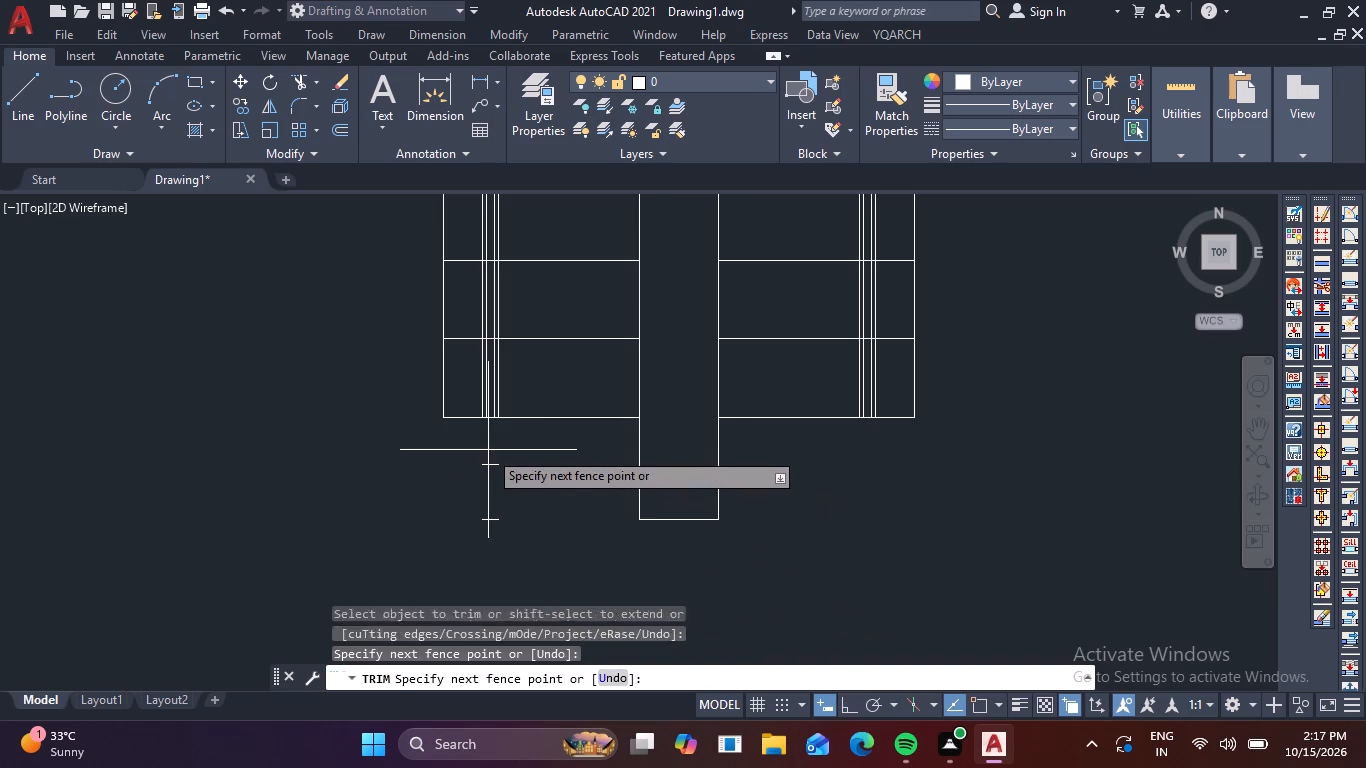
left_click(502, 482)
left_click(489, 501)
left_click(490, 543)
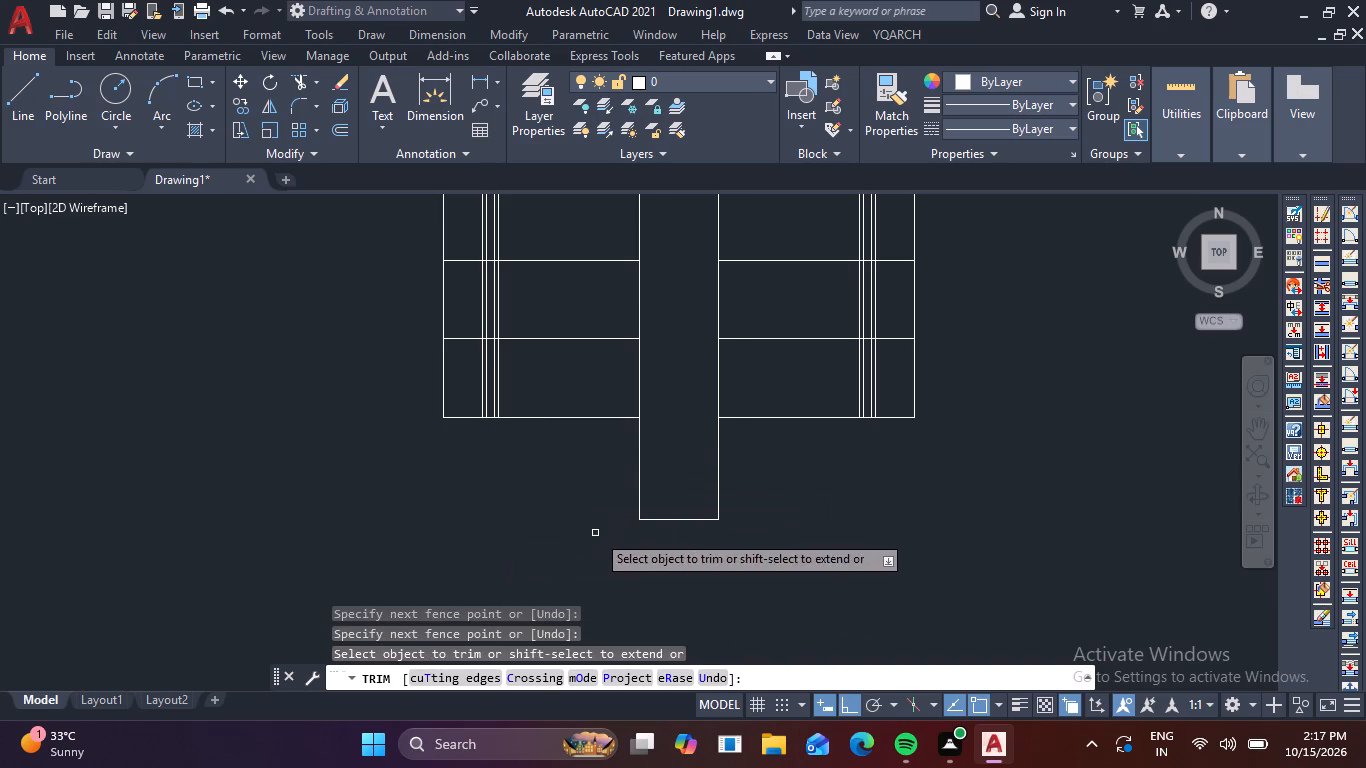
key("Escape")
key("Escape")
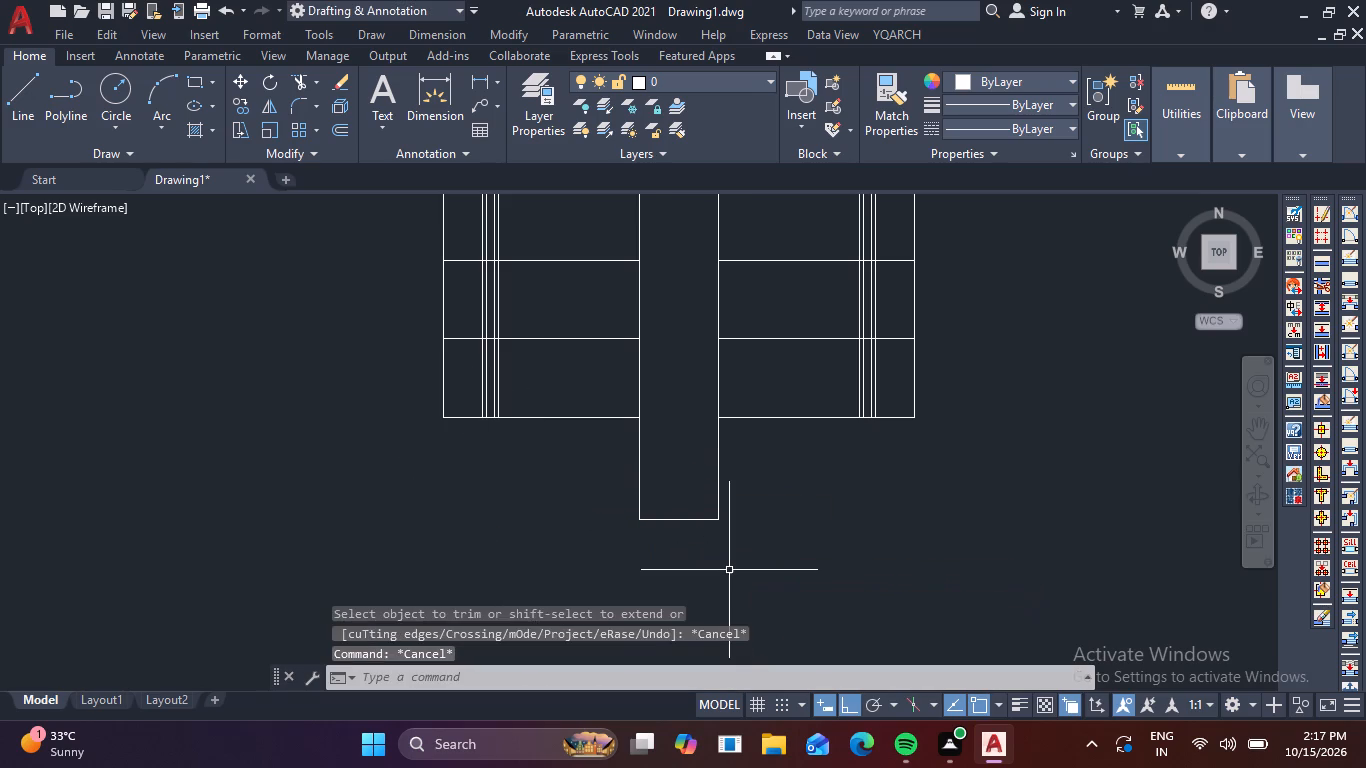
key("Escape")
Offset the bottom edges of the left-hand and right-hand bays 3' downward.
scroll(602, 468, "down", 1)
middle_click_drag(602, 468, 600, 486)
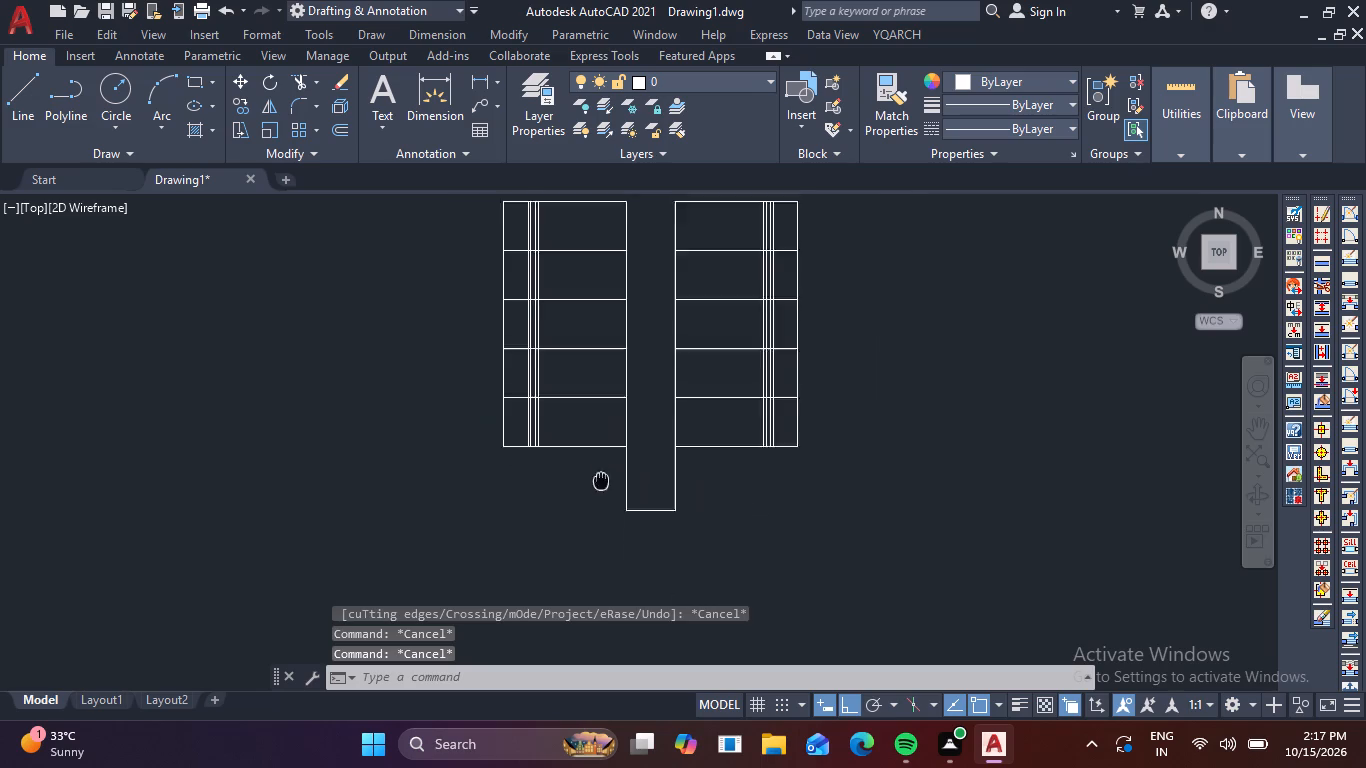
middle_click_drag(600, 486, 573, 578)
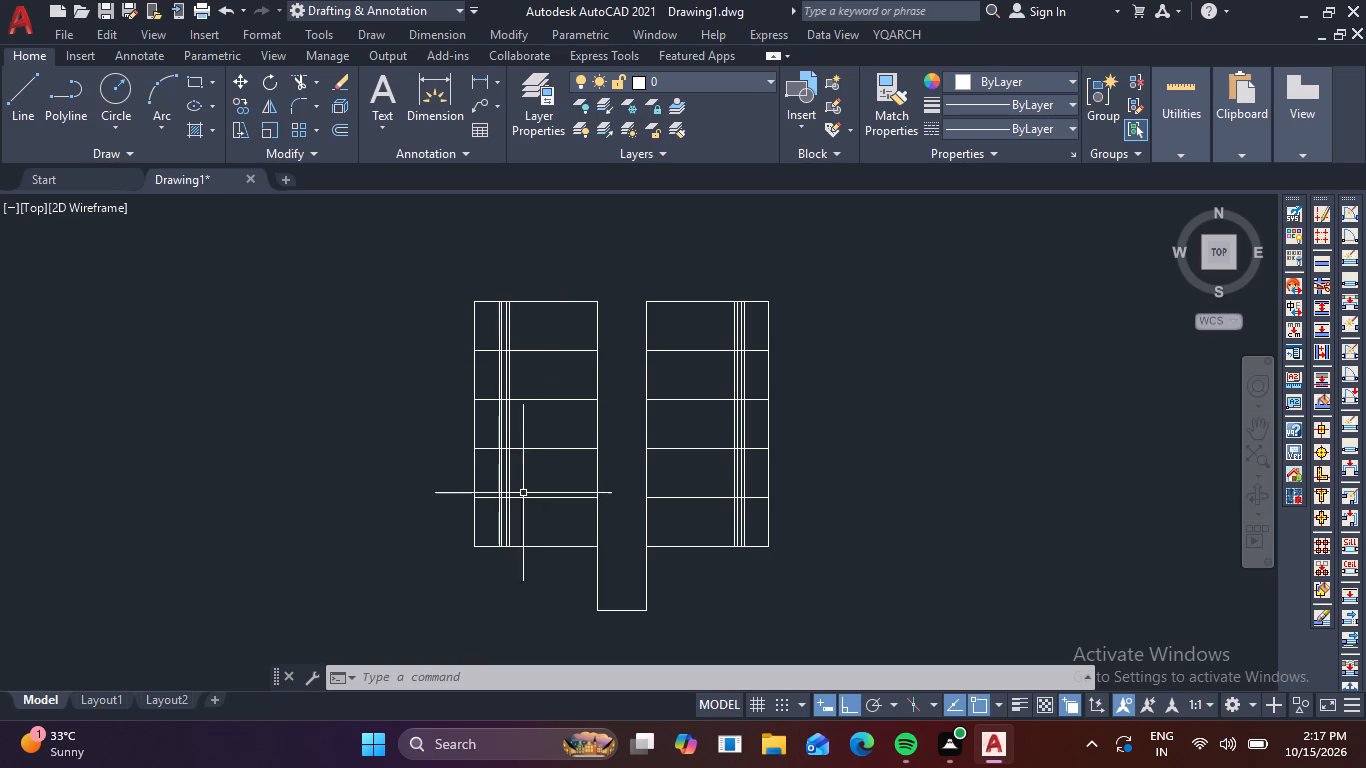
scroll(585, 584, "up", 1)
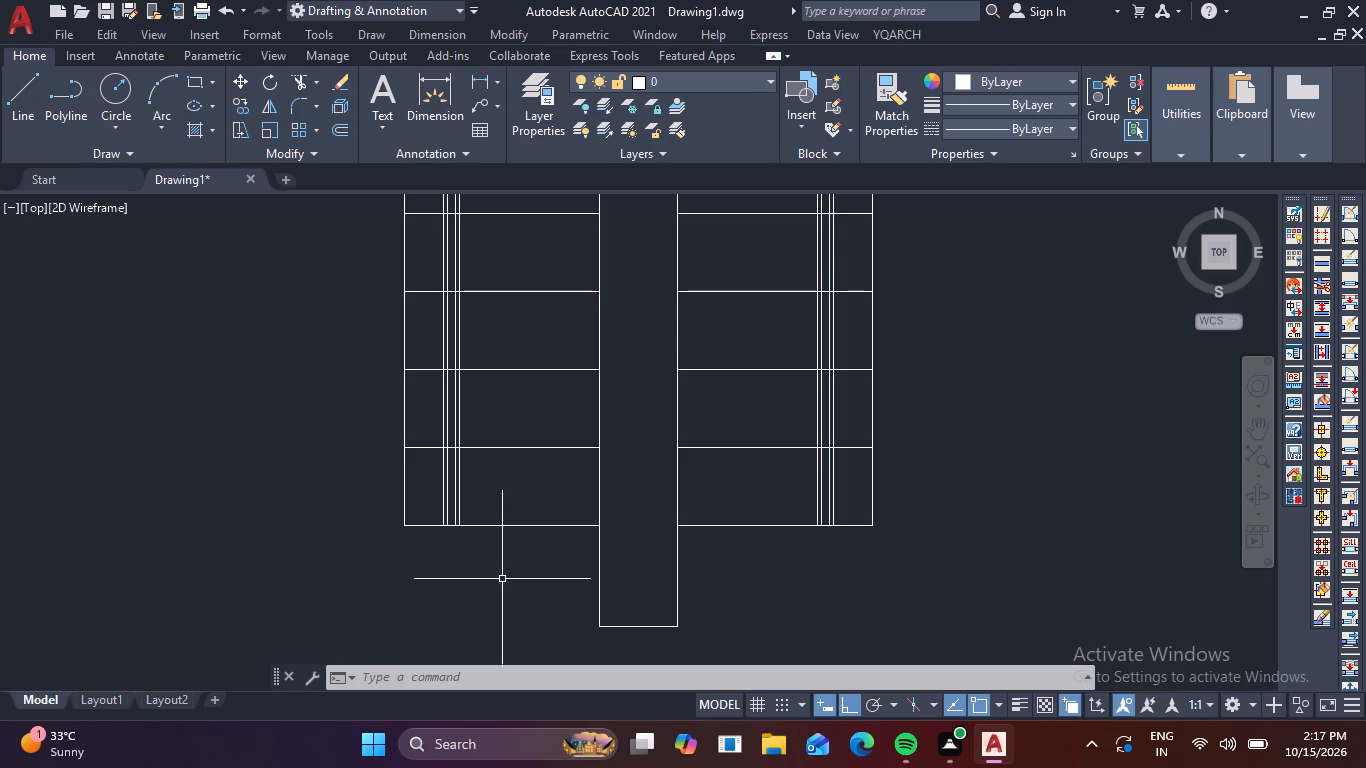
scroll(555, 569, "up", 1)
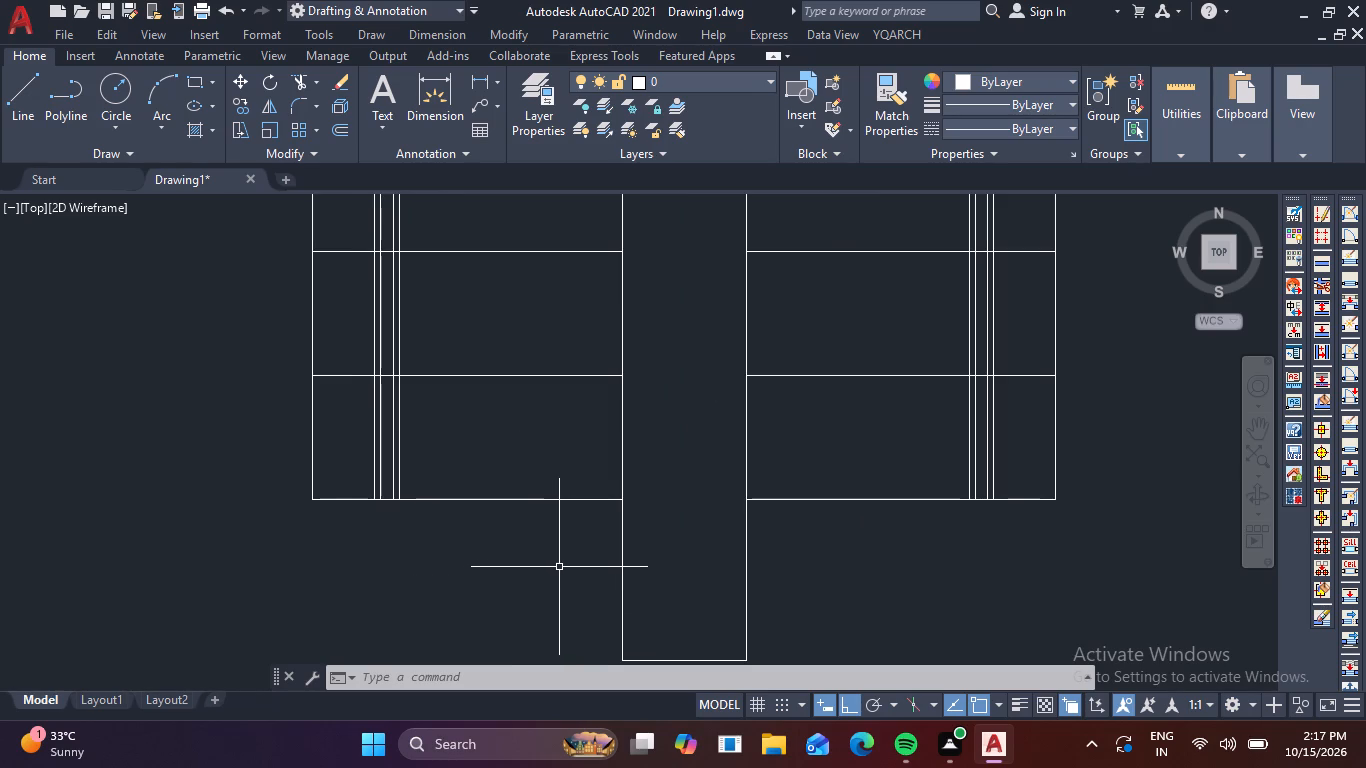
key("o")
key("Return")
type("3'")
key("Return")
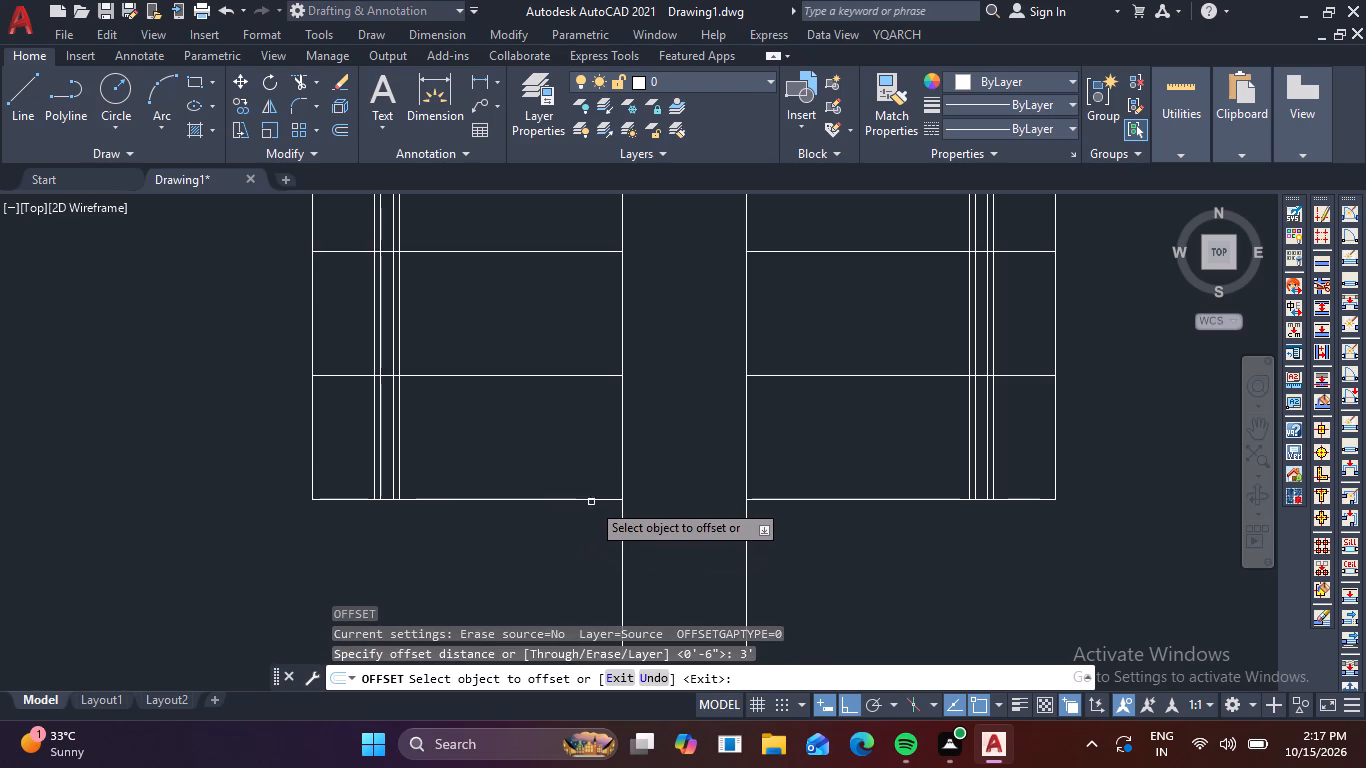
left_click(591, 500)
left_click(583, 579)
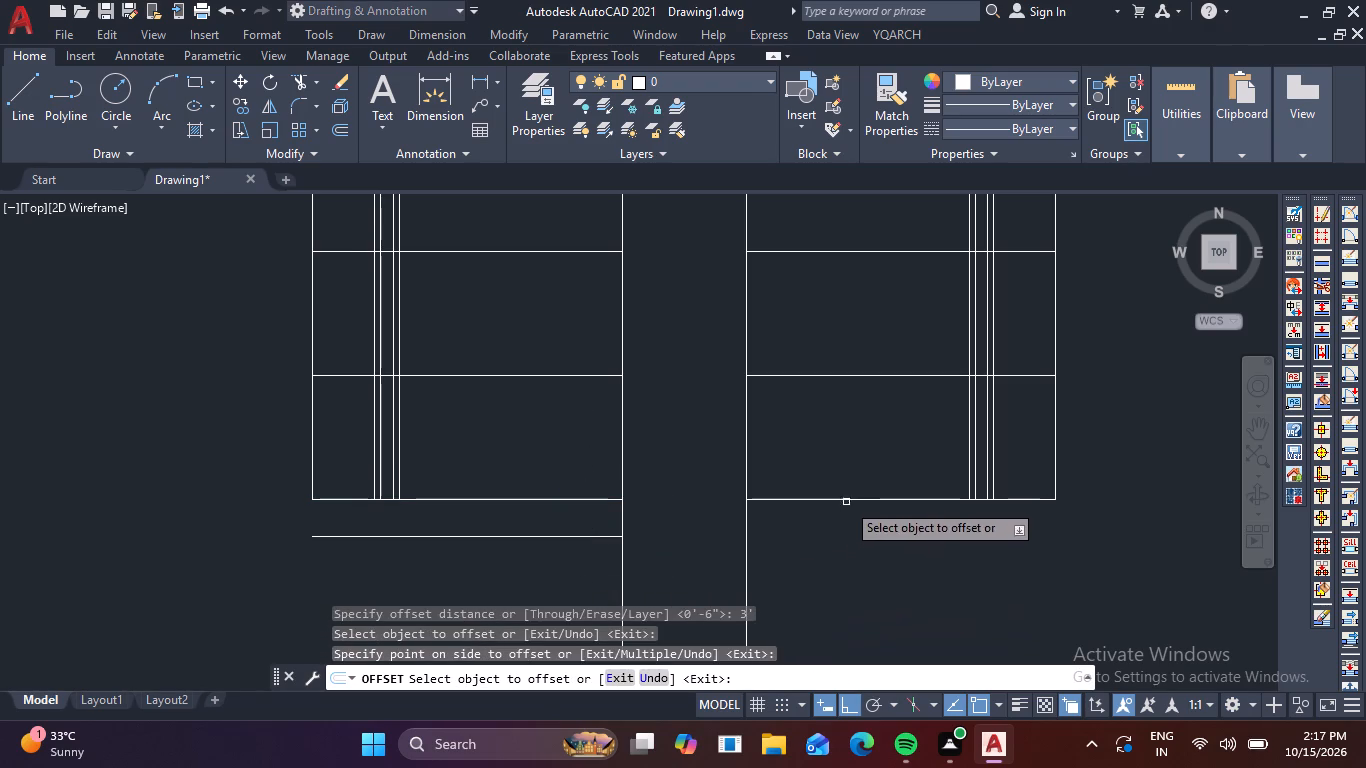
left_click(846, 499)
left_click(825, 582)
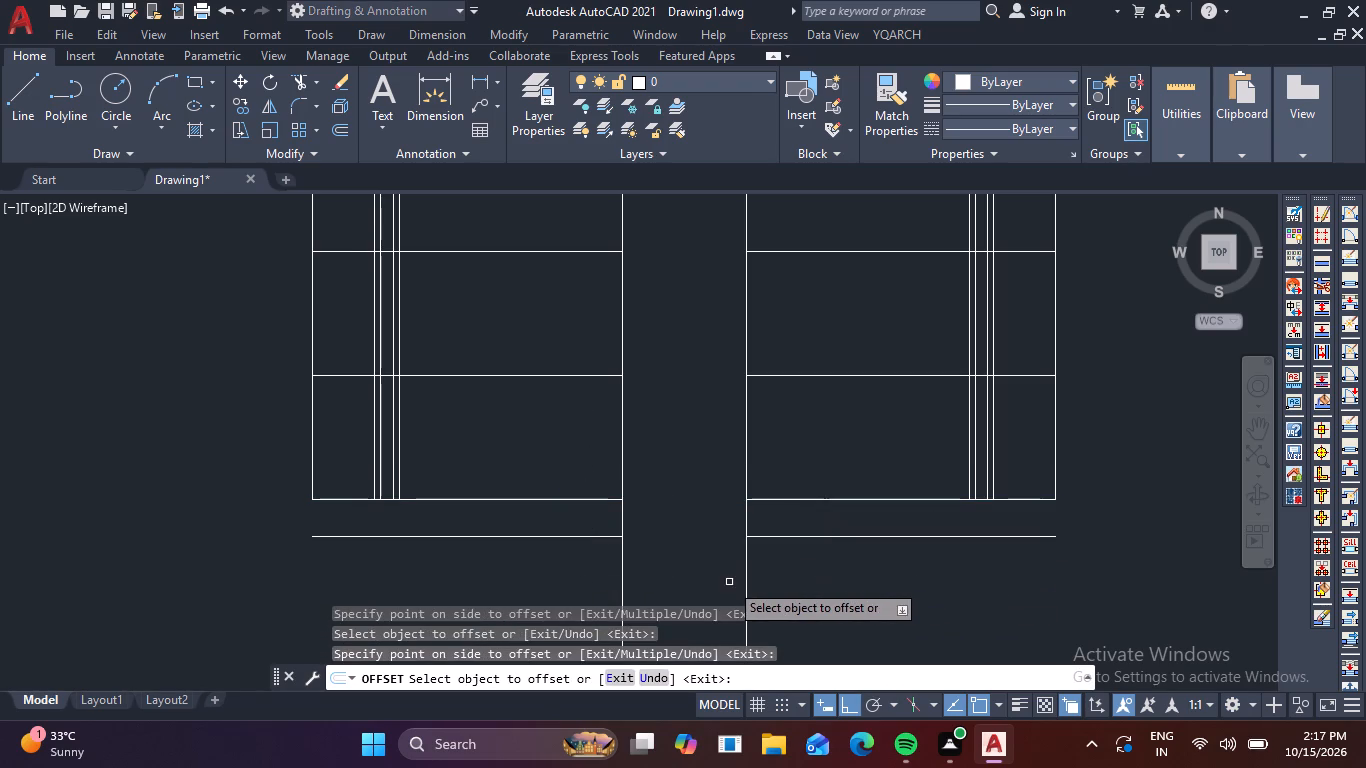
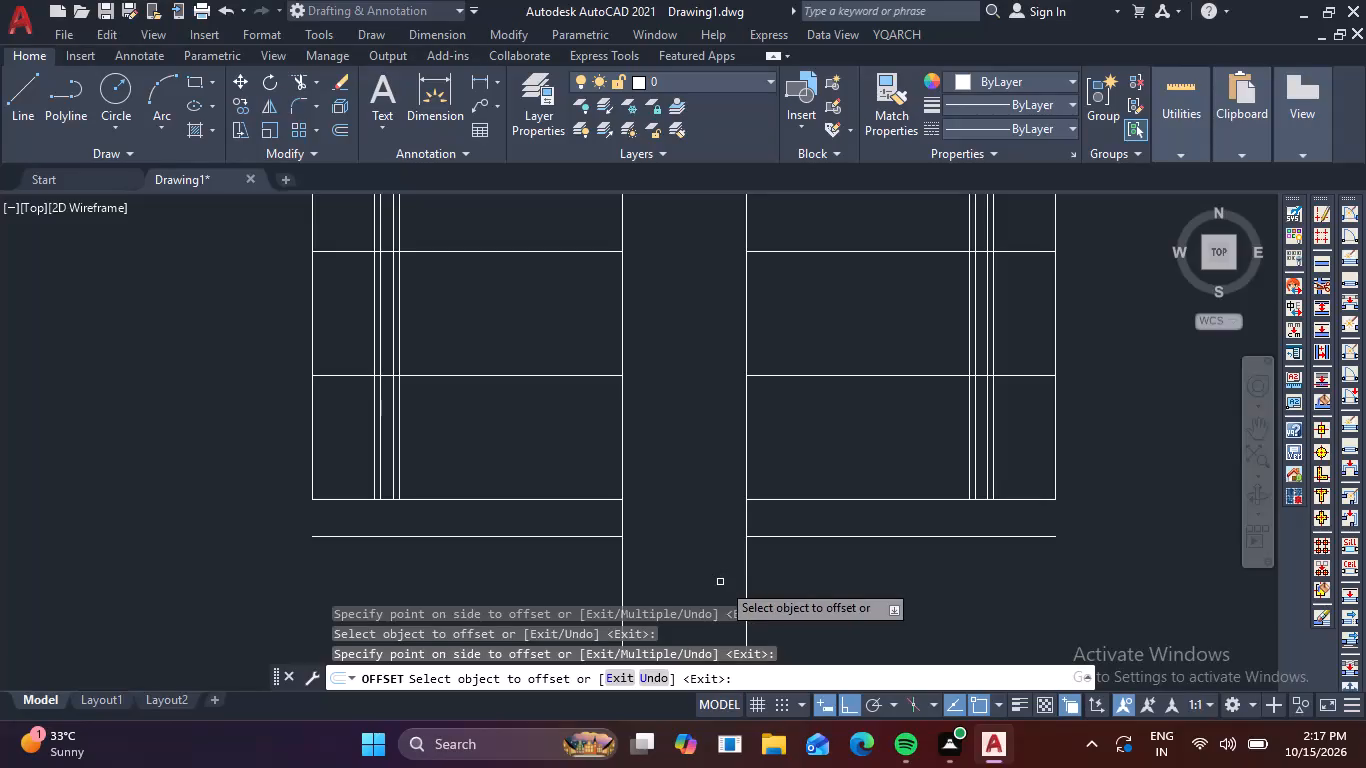
Extend the right-hand bay's 3' strip line across the passage to meet the left-hand strip line.
key("Escape")
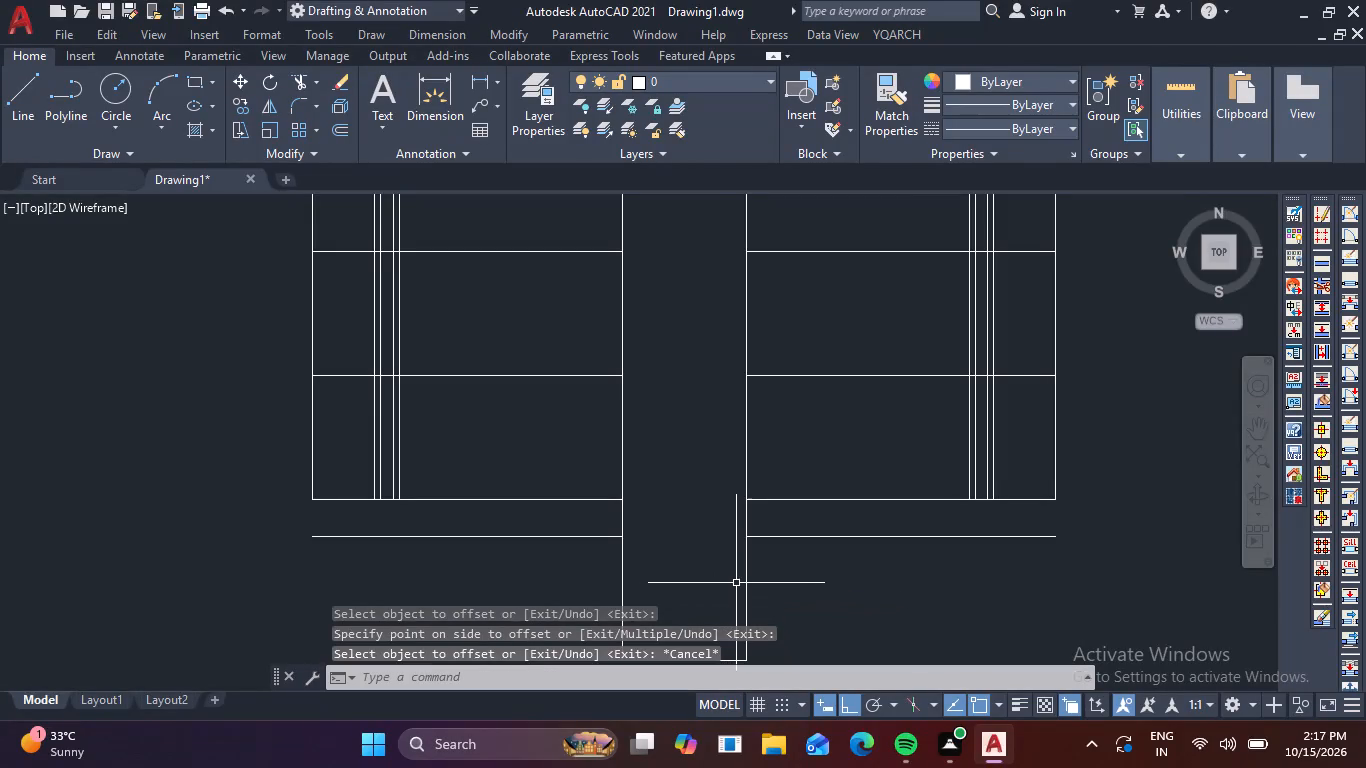
key("e")
key("x")
key("space")
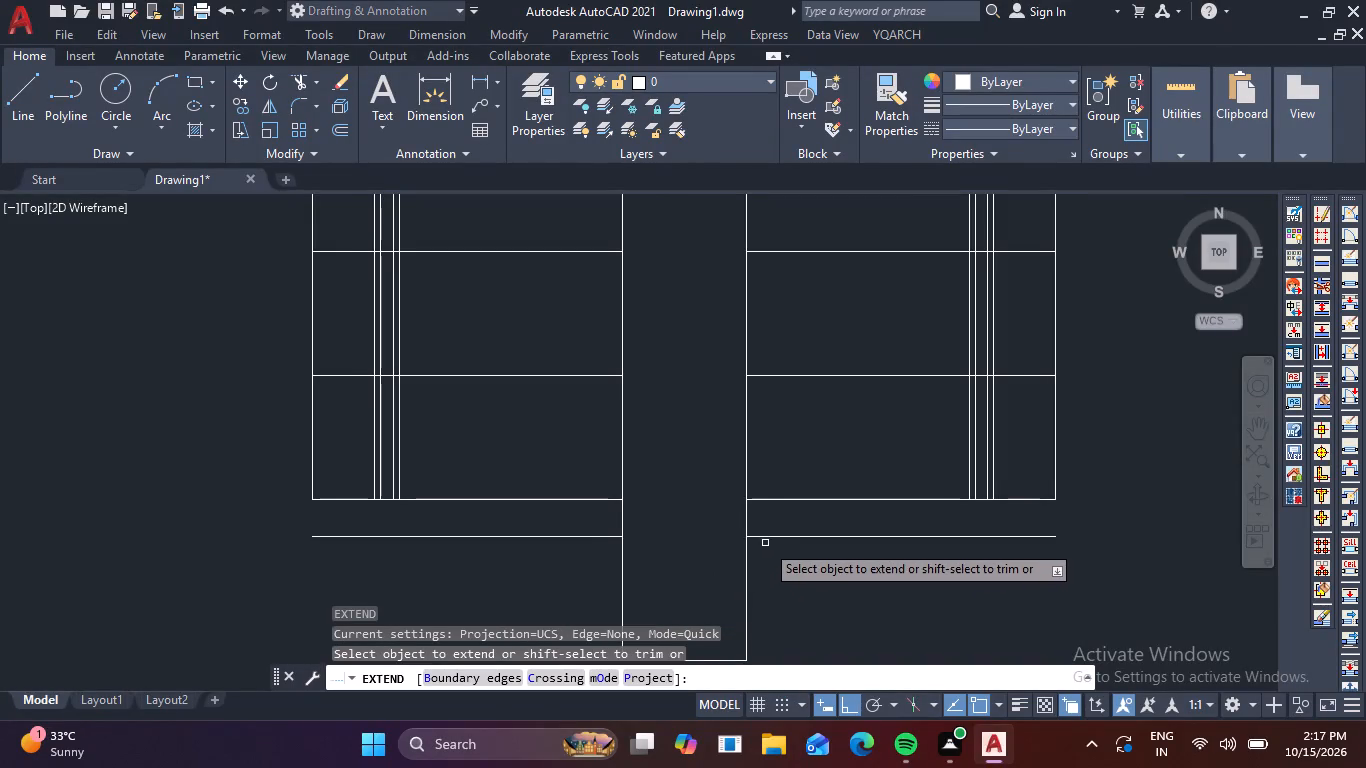
left_click(761, 536)
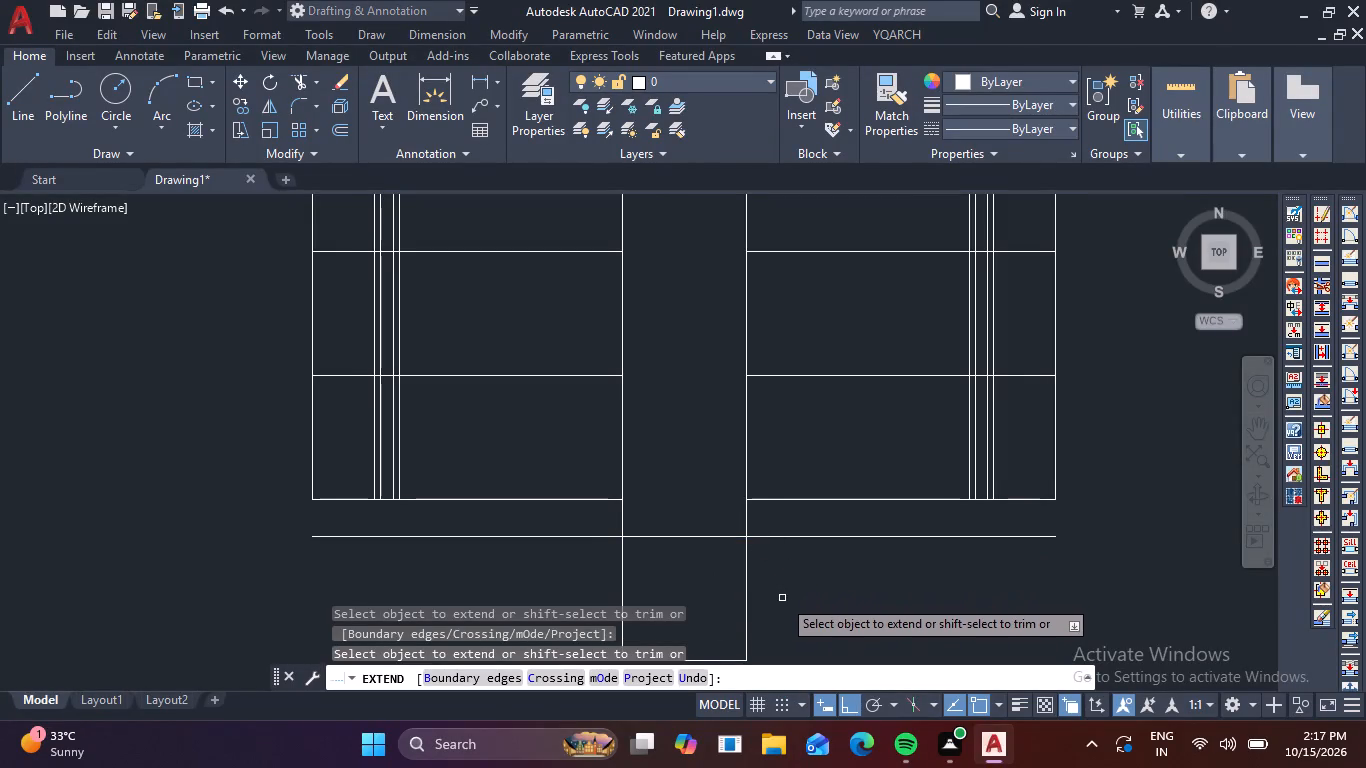
Trim away both passage lines below the joined strip line and remove the leftover closing line at the passage's lower end.
left_click_drag(776, 602, 602, 592, "shift")
middle_click_drag(762, 597, 756, 495)
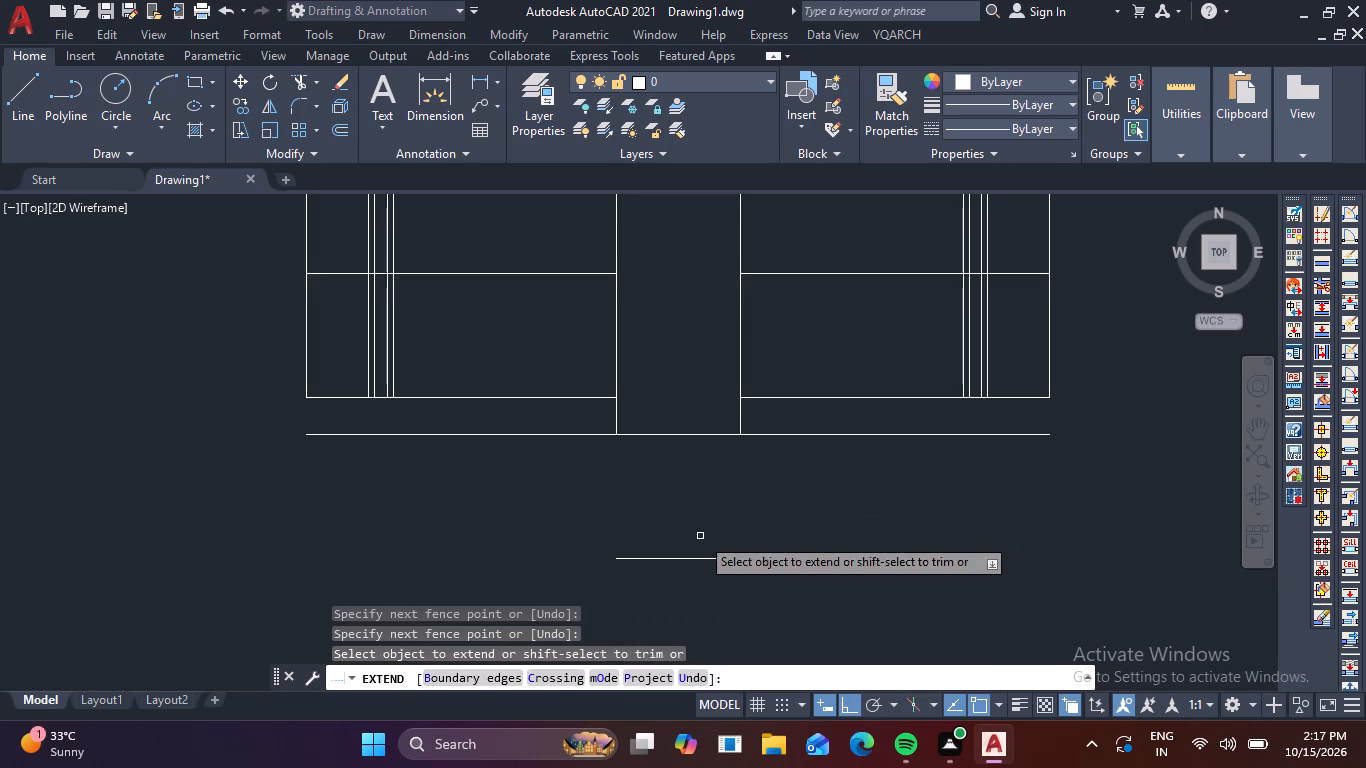
left_click_drag(700, 536, 698, 592)
left_click_drag(705, 540, 695, 585)
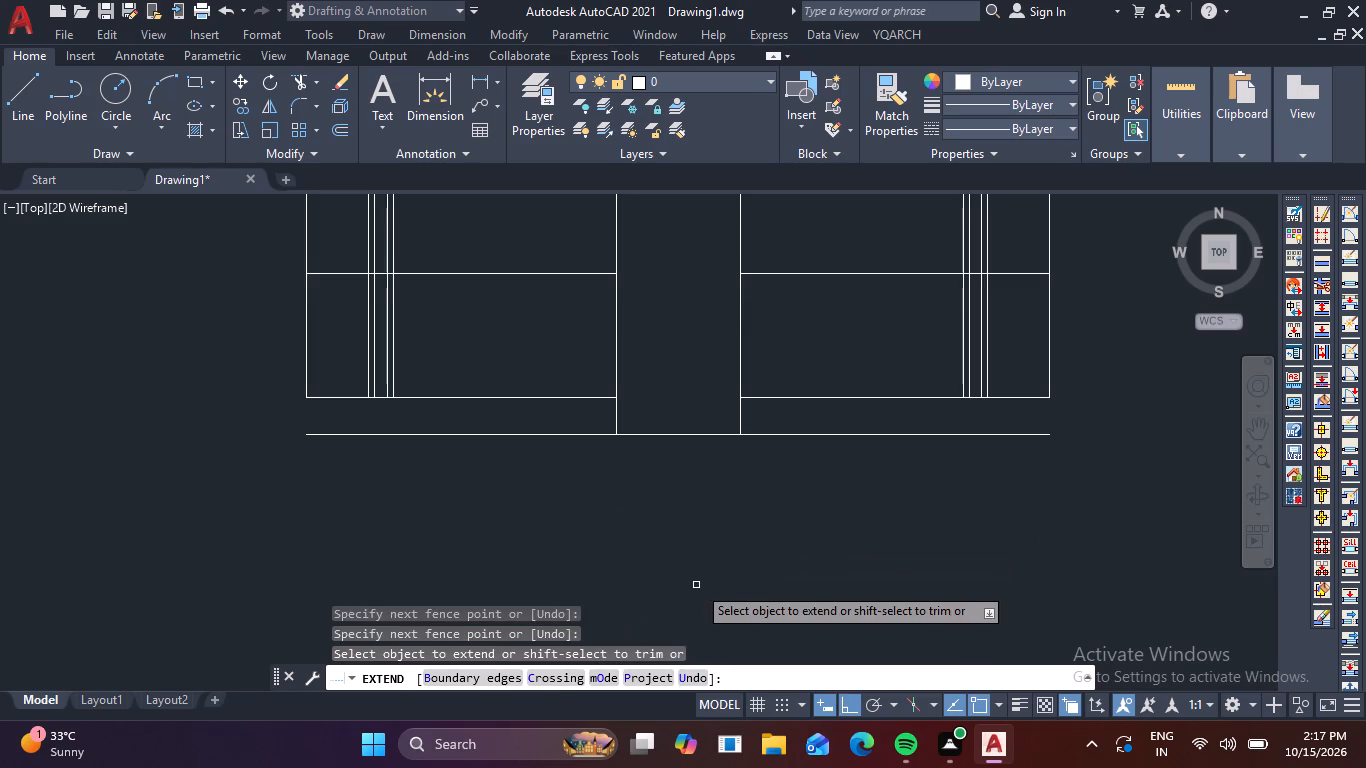
middle_click_drag(732, 540, 797, 716)
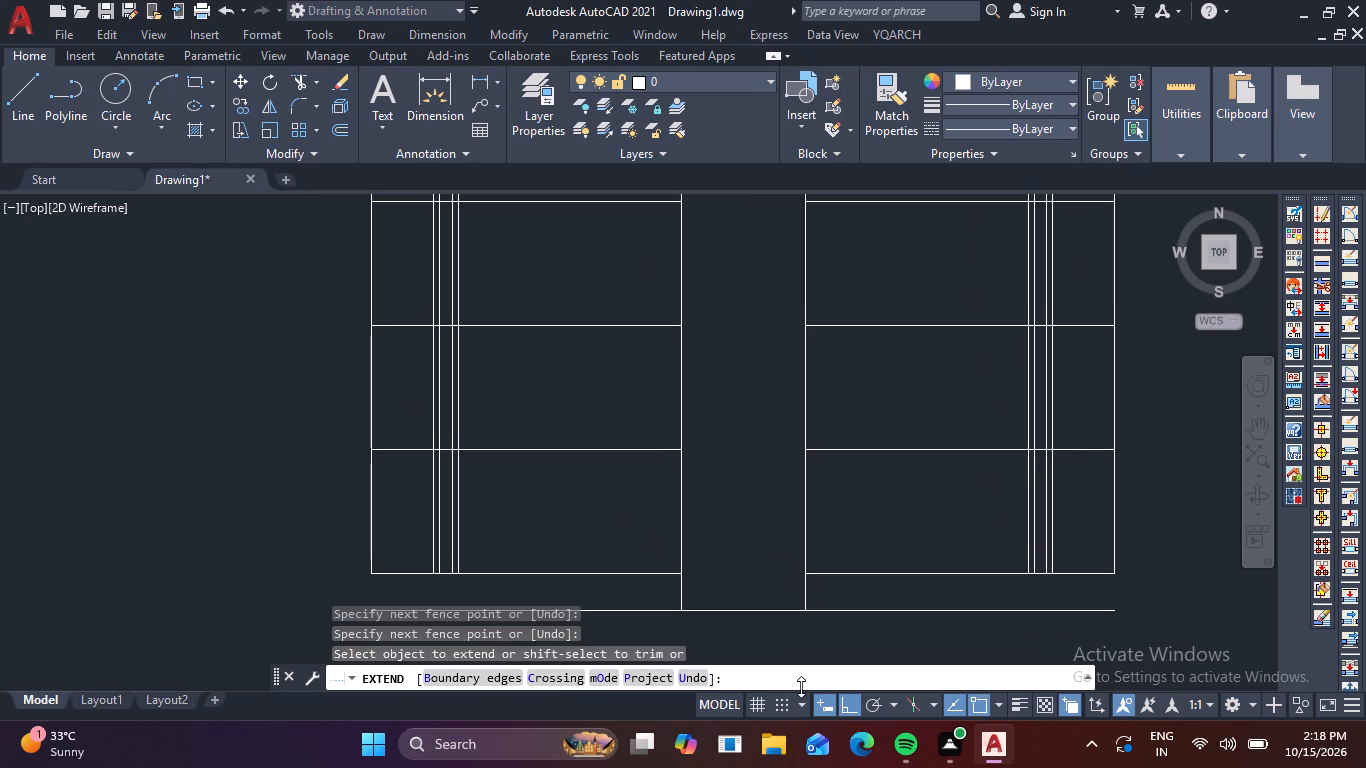
key("Escape")
key("Escape")
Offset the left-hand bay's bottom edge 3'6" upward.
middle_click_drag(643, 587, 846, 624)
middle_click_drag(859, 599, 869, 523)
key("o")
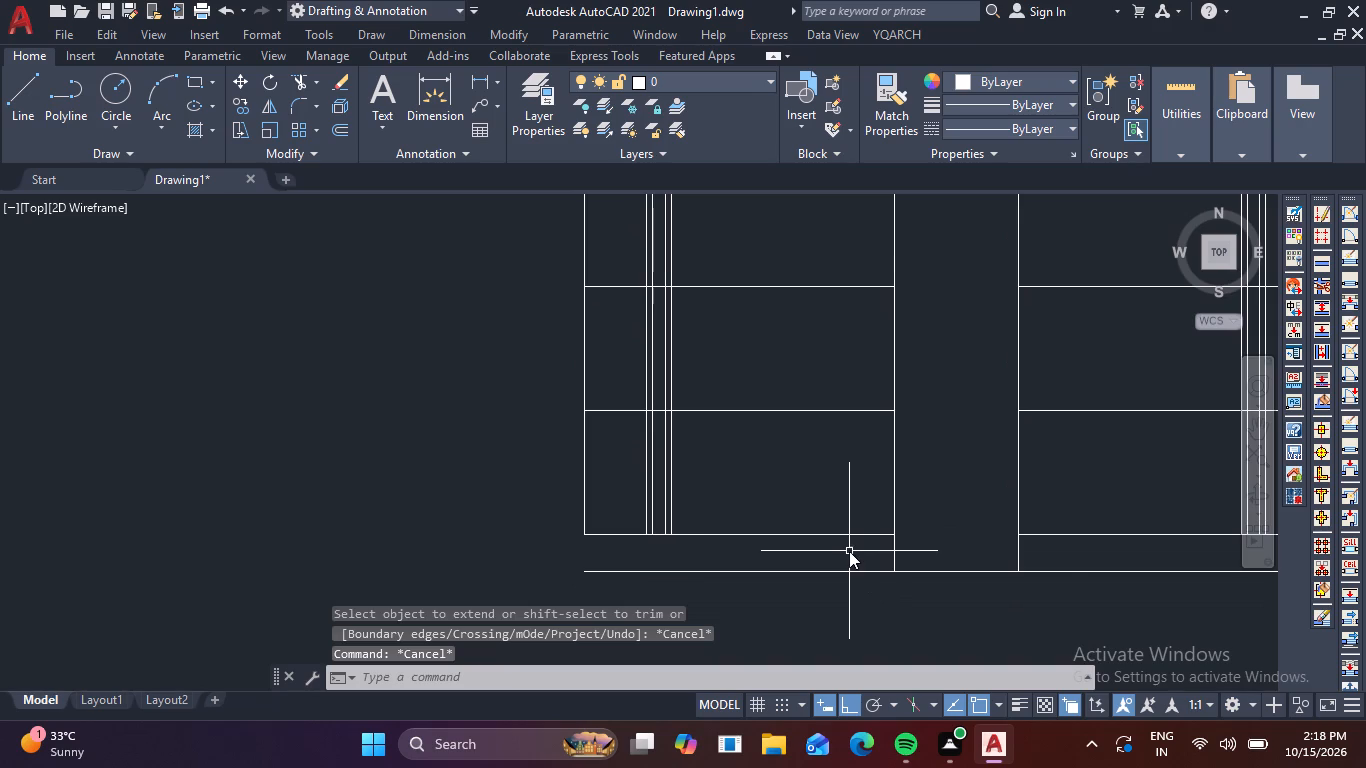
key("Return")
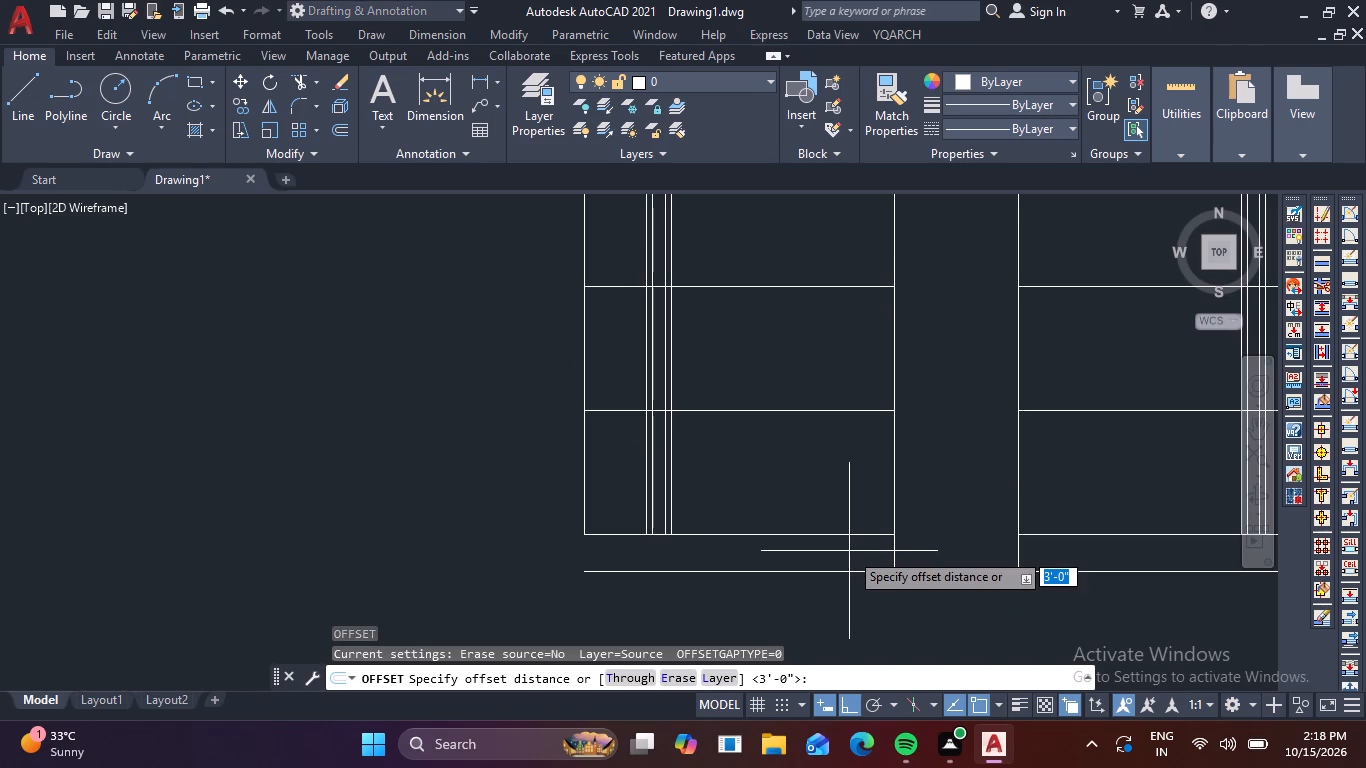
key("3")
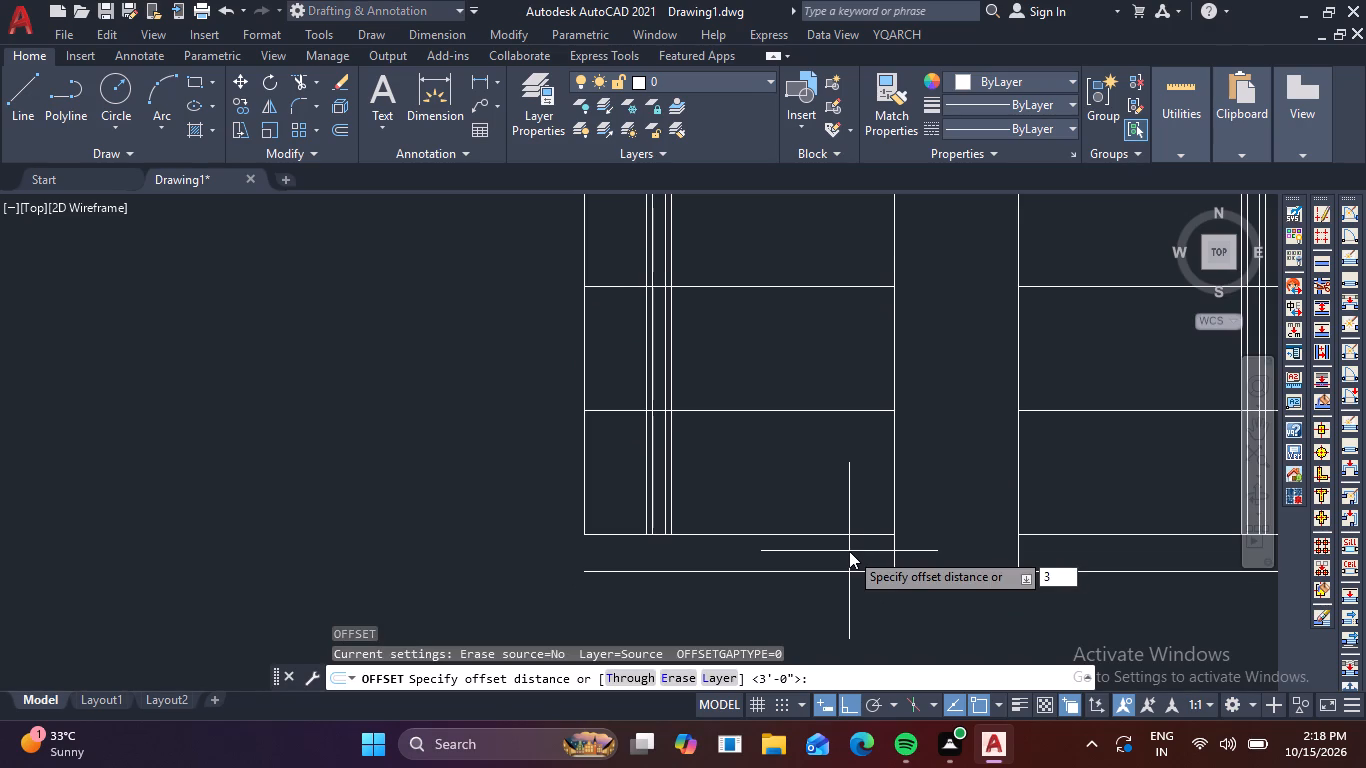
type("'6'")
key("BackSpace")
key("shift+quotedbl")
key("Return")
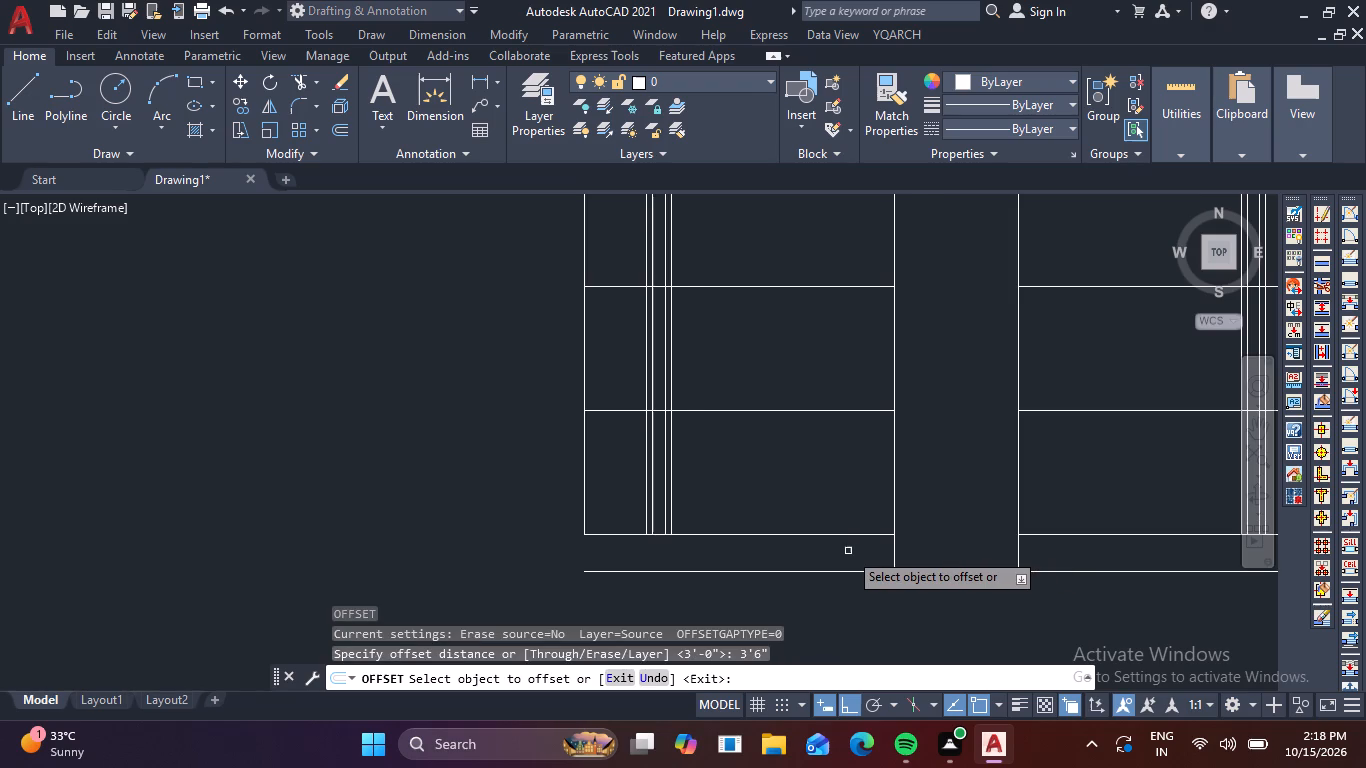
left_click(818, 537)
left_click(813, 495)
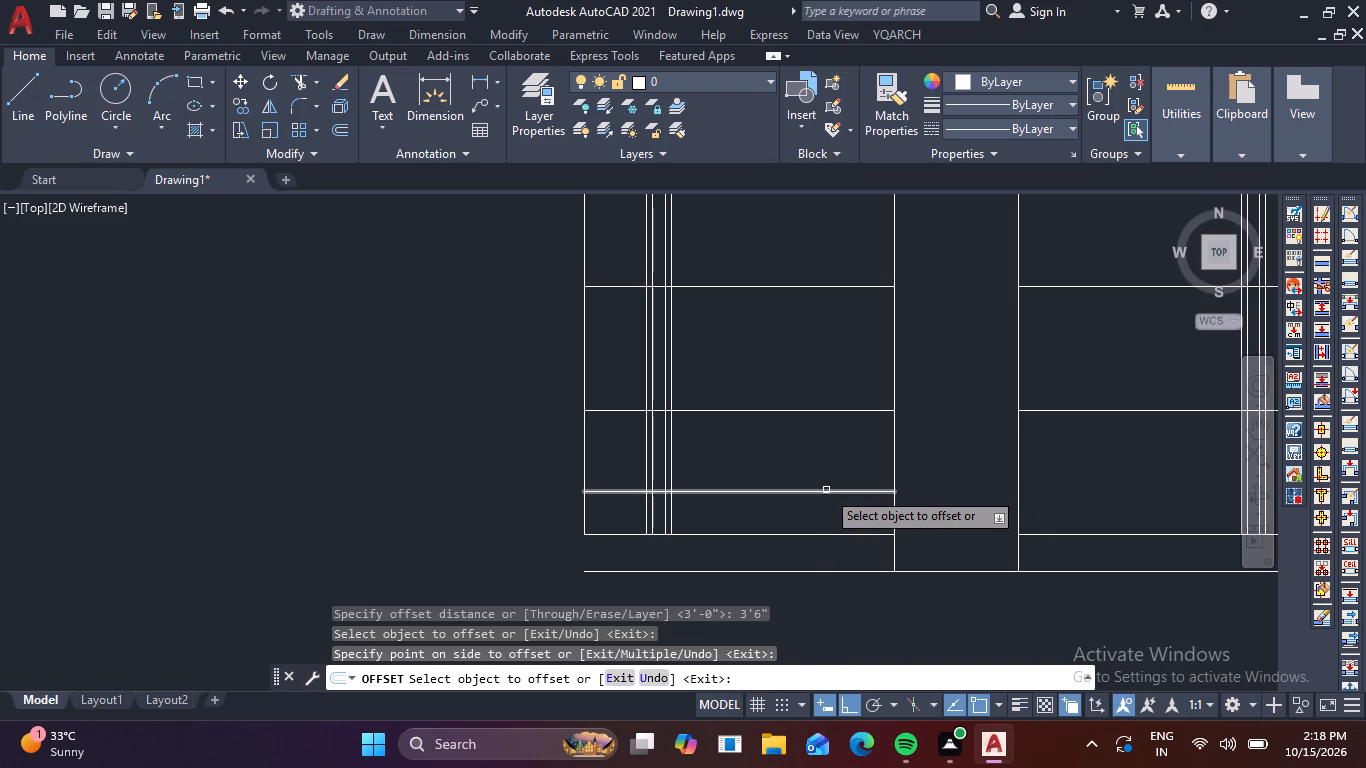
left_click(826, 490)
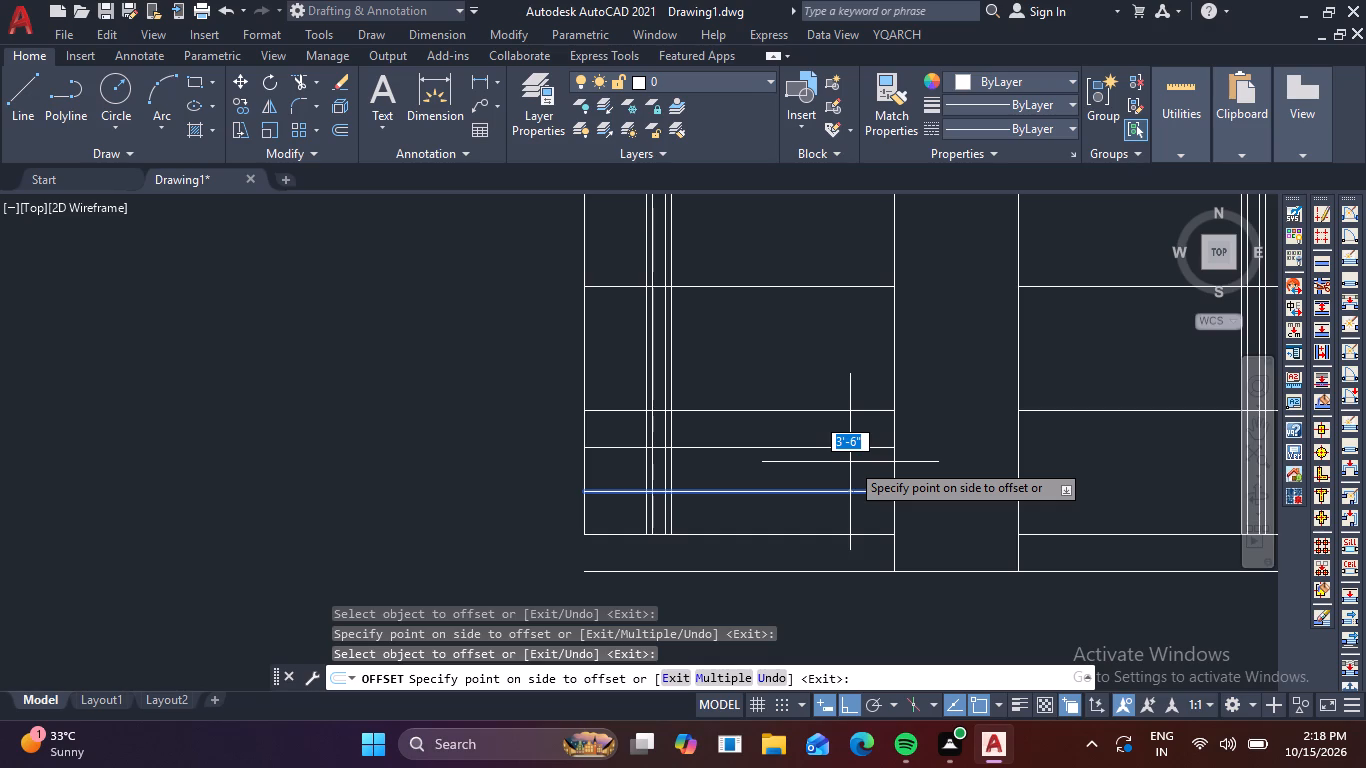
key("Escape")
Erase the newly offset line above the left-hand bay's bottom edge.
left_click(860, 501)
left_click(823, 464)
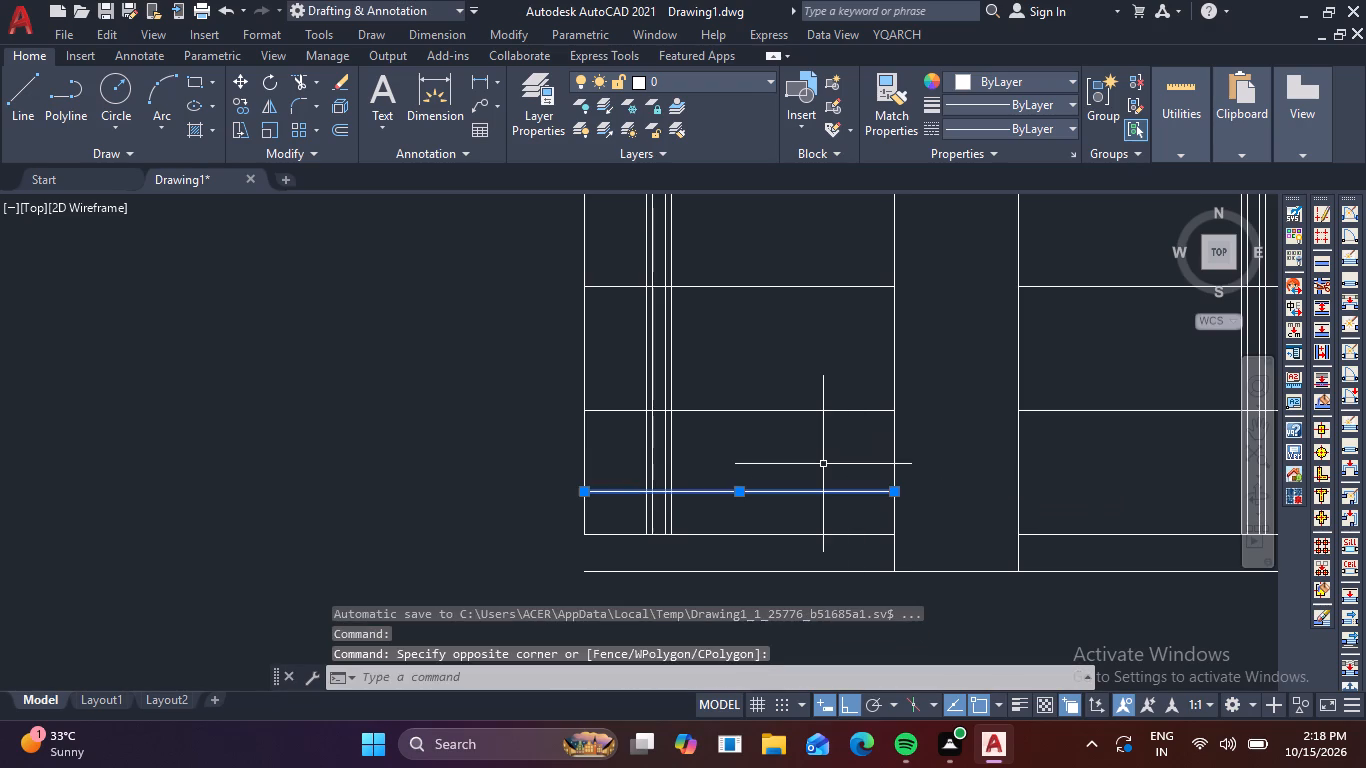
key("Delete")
Offset the left-hand bay's bottom edge 3' upward, and offset that new line another 4' upward.
key("o")
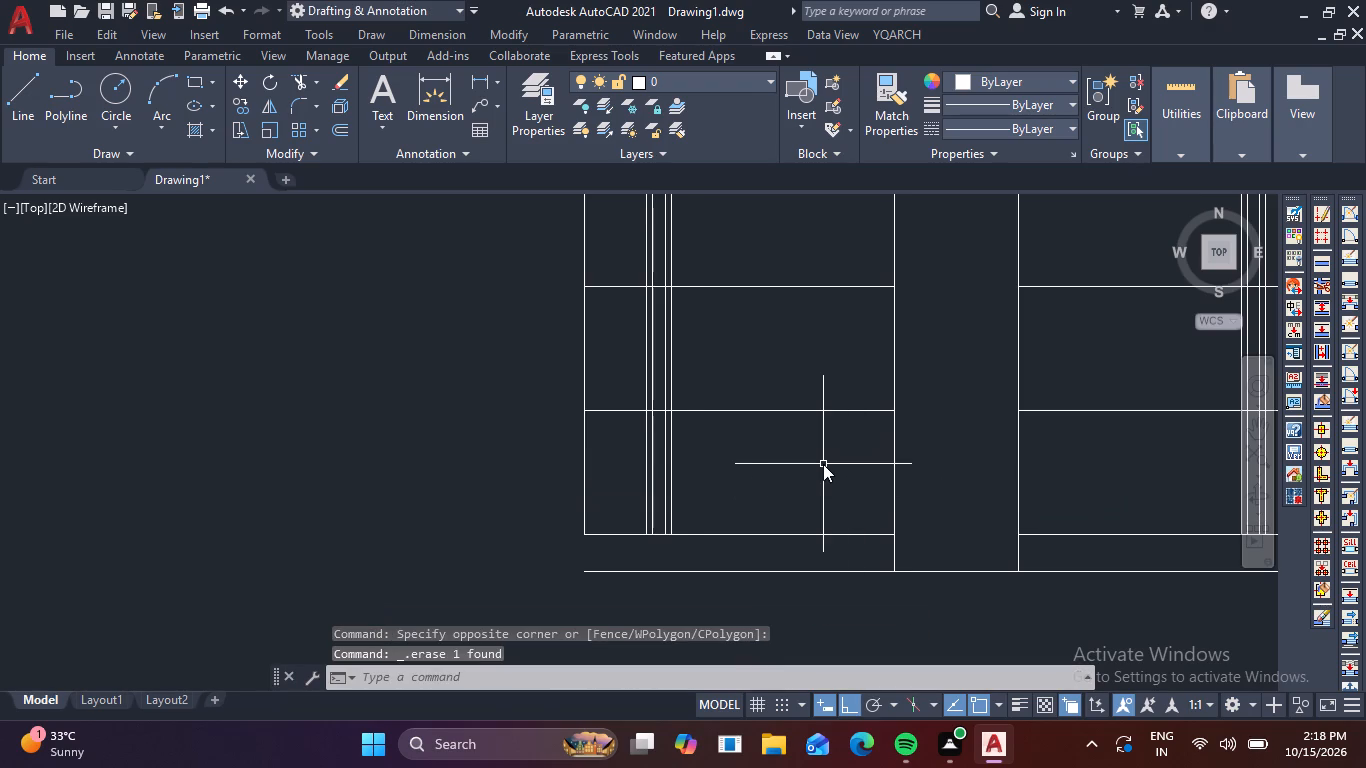
key("Return")
type("3'")
key("Return")
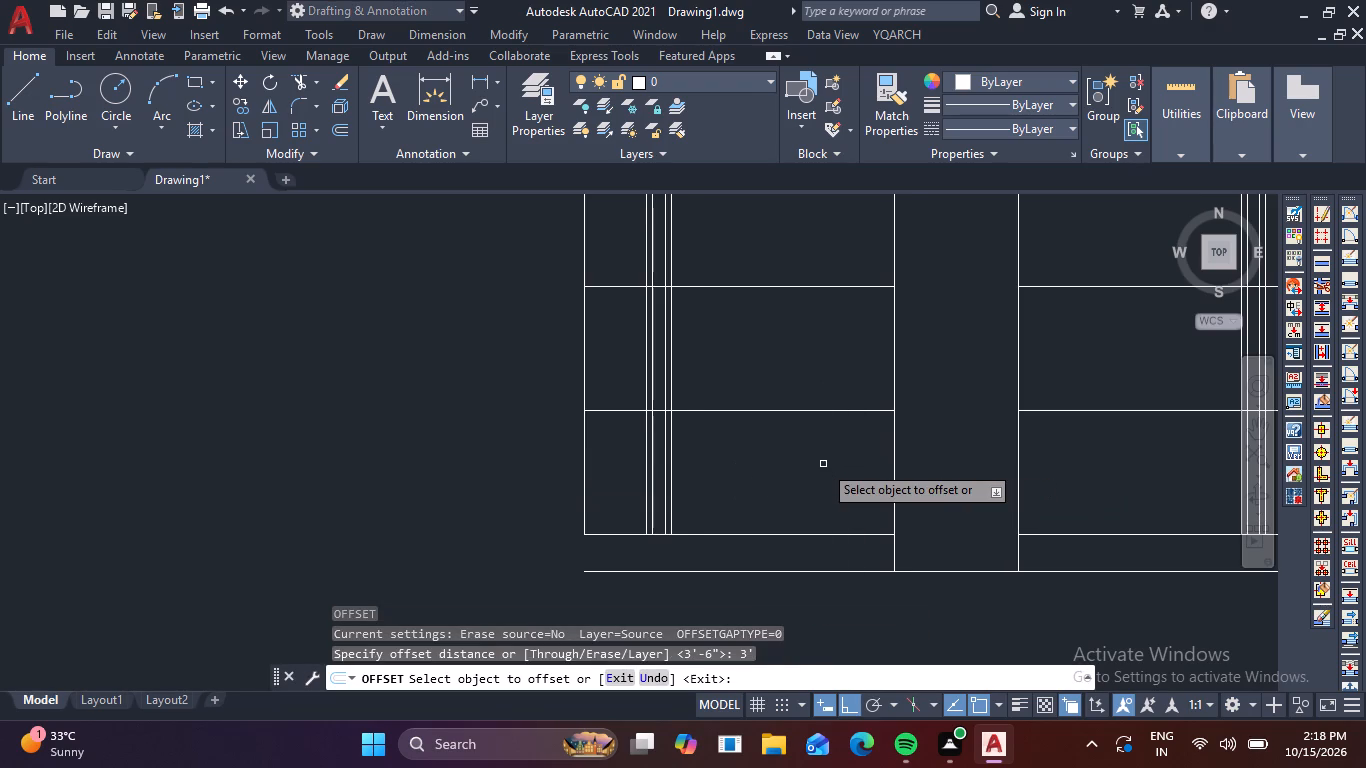
left_click(790, 532)
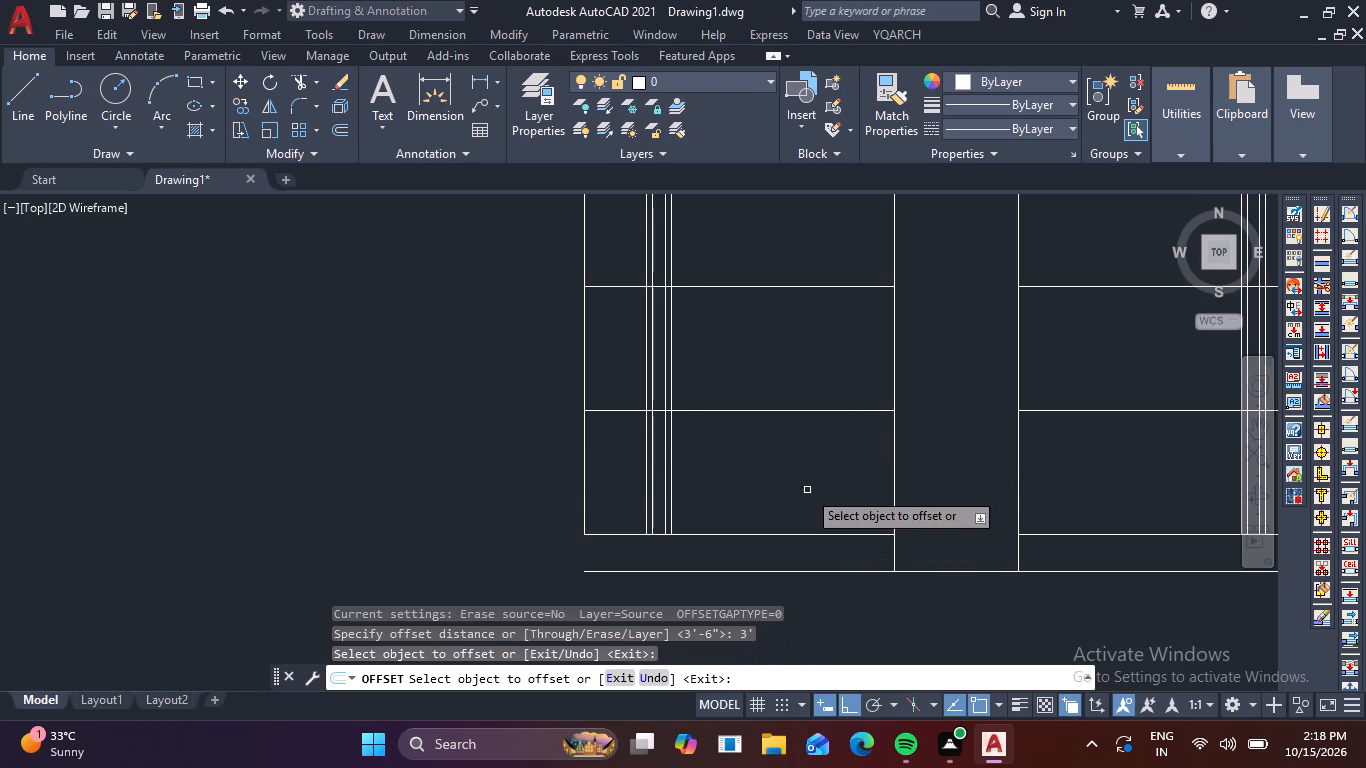
left_click(808, 533)
left_click(815, 496)
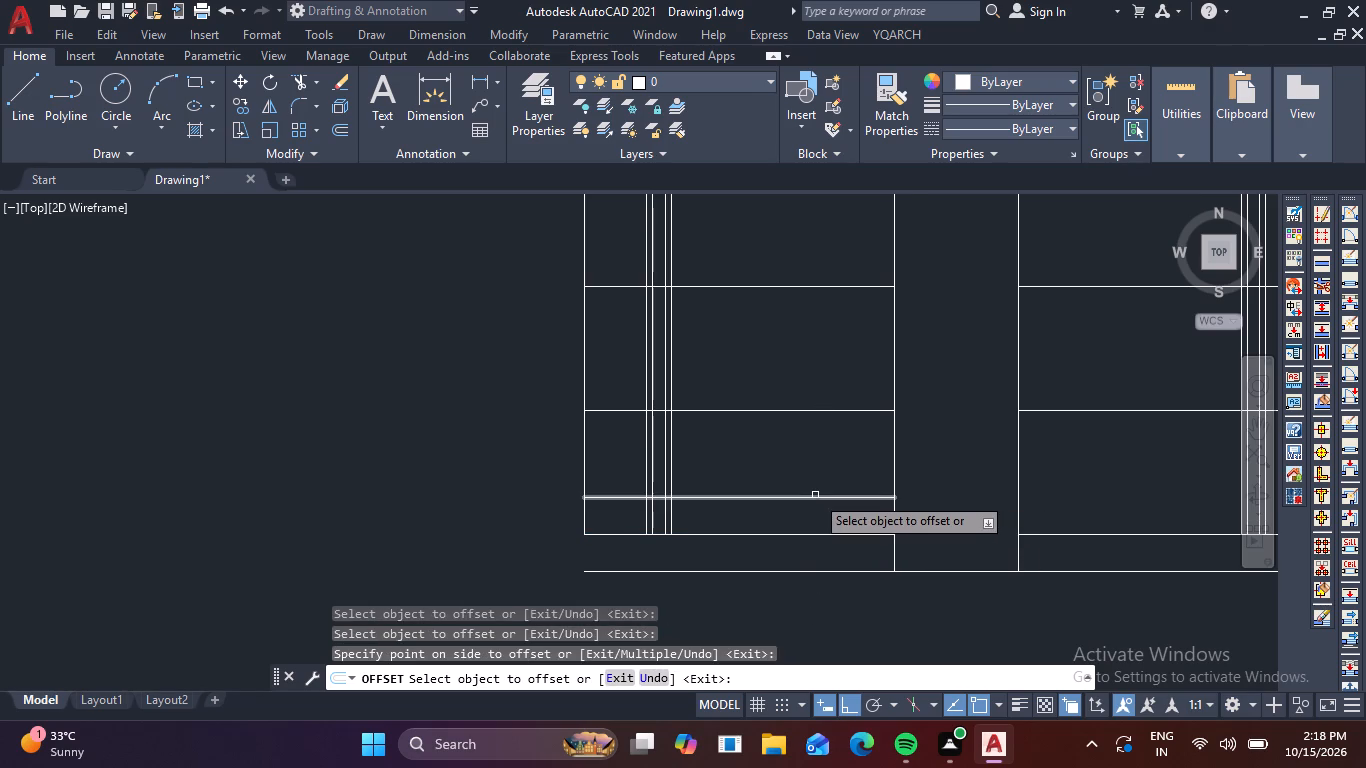
left_click(815, 496)
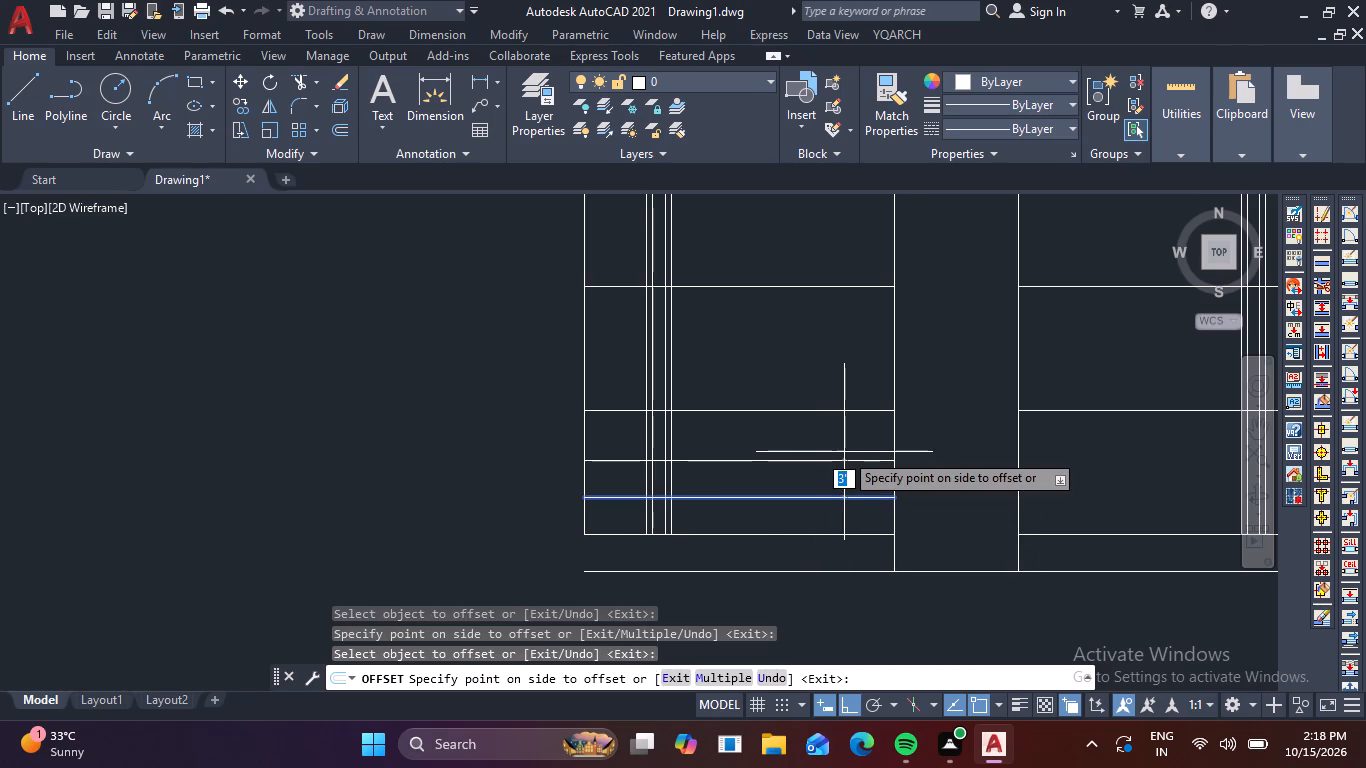
type("4'")
key("Return")
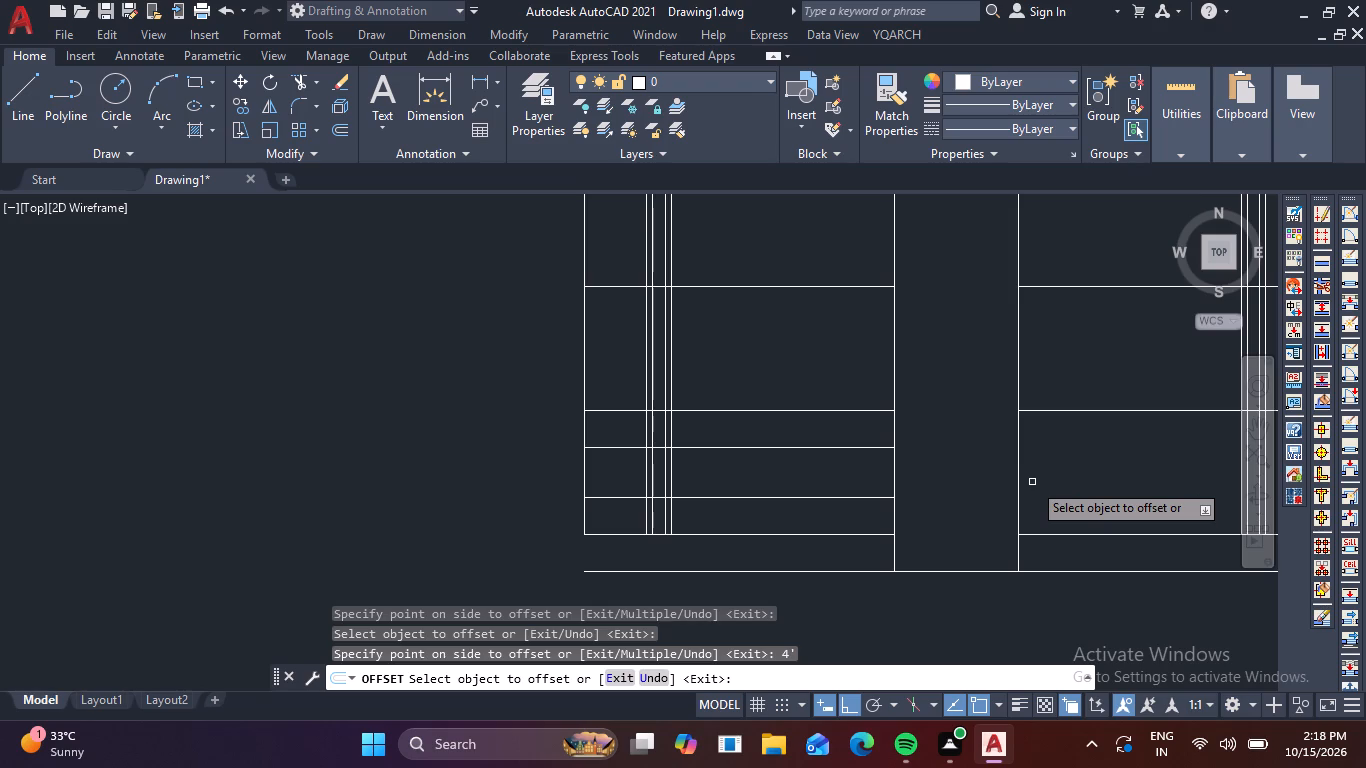
Offset the right-hand bay's bottom edge 3' upward, and offset that new line another 4' upward.
middle_click_drag(1064, 485, 845, 433)
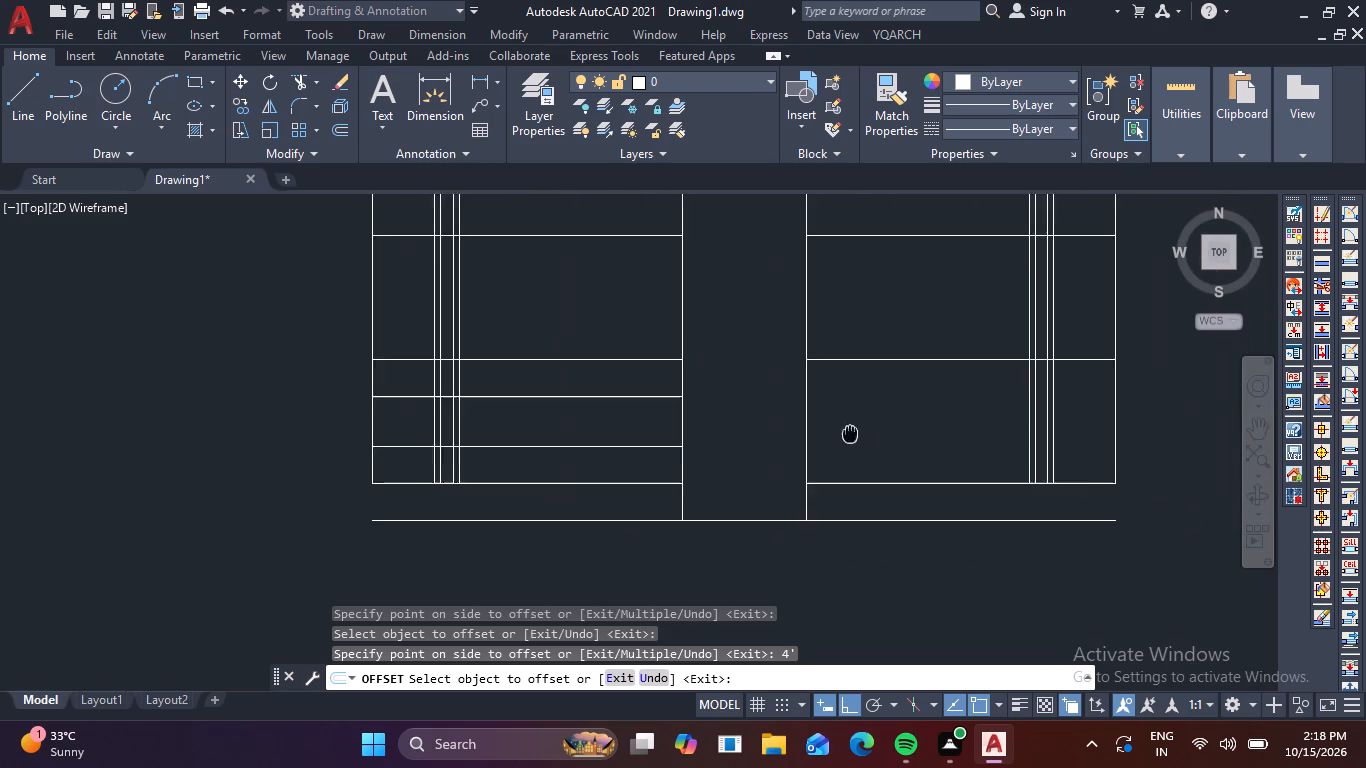
middle_click_drag(845, 433, 720, 429)
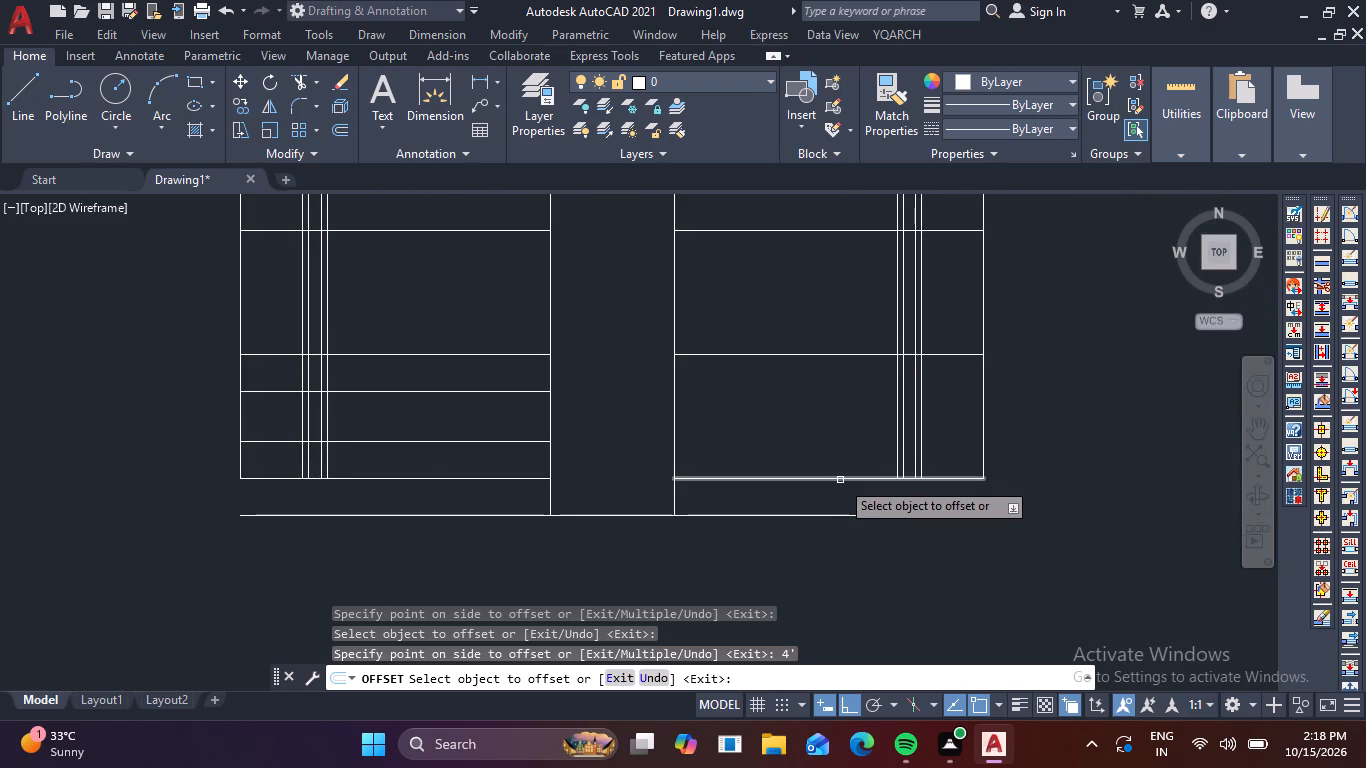
left_click(840, 480)
left_click(844, 446)
left_click(843, 440)
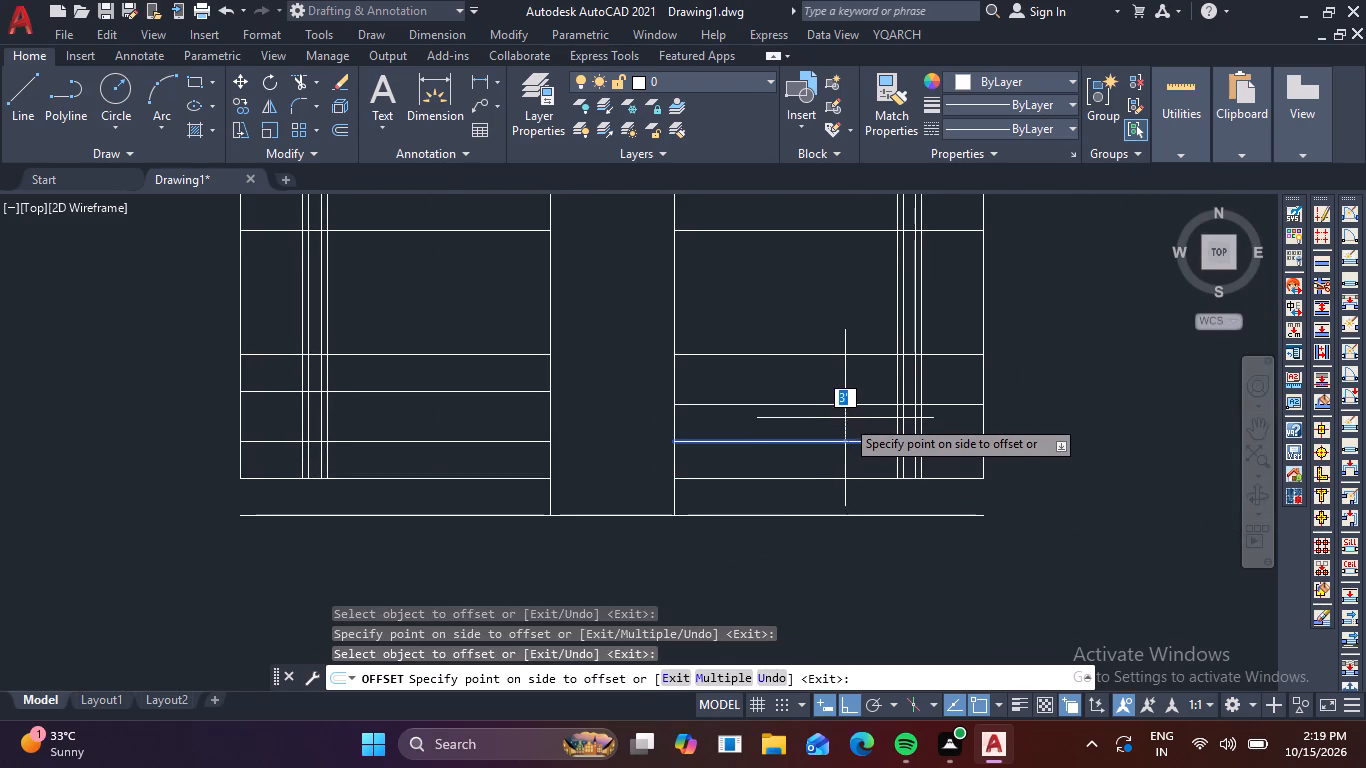
key("4")
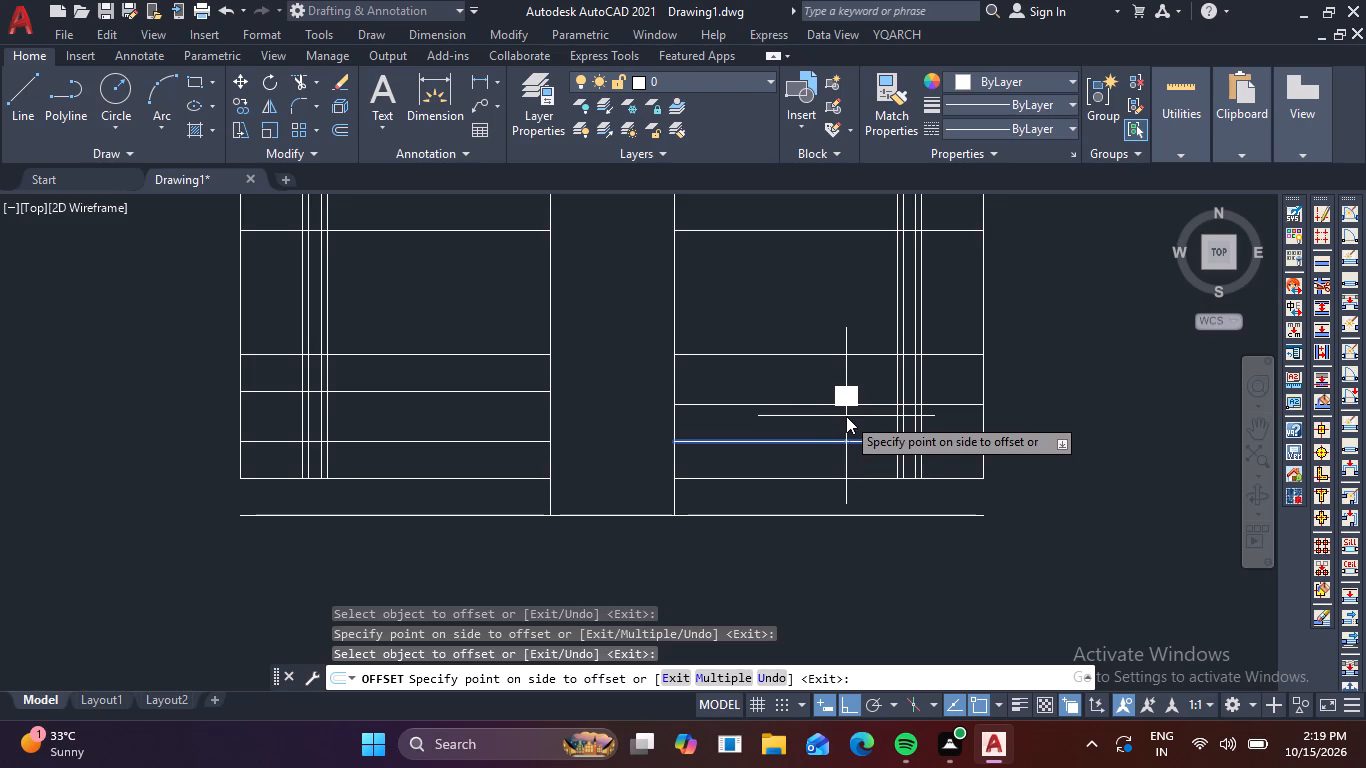
key("apostrophe")
key("Return")
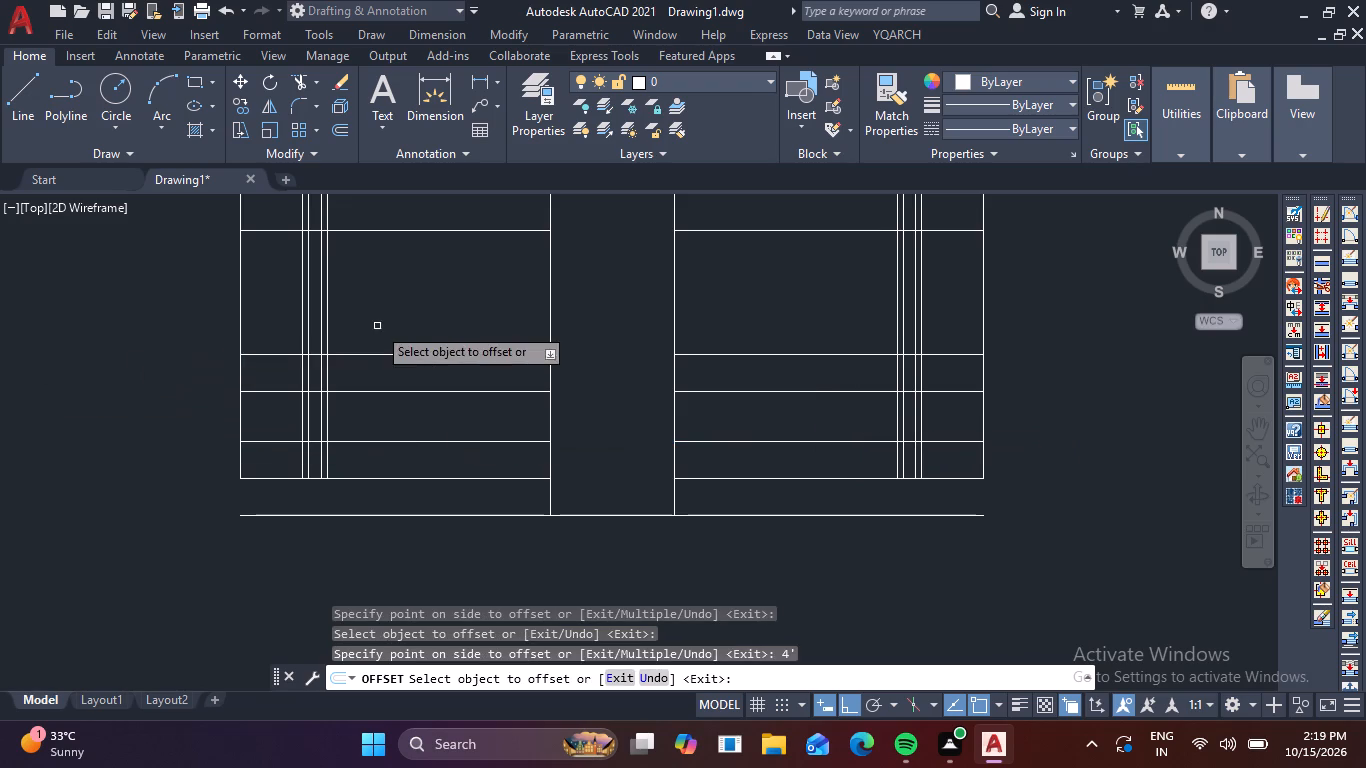
Offset the row lines at the tops of the two lowest 10' rows 3' upward in both bays.
middle_click_drag(377, 326, 366, 412)
left_click(415, 434)
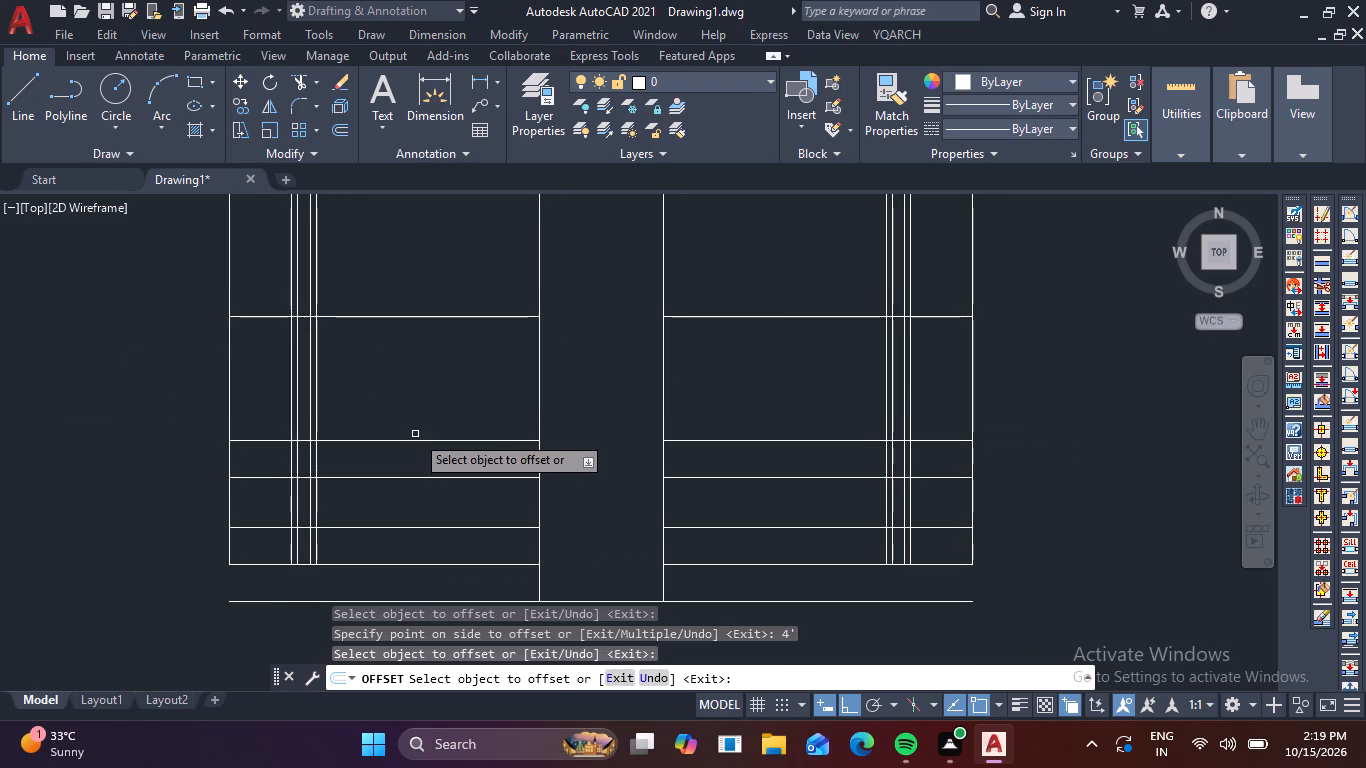
left_click(414, 441)
left_click(433, 397)
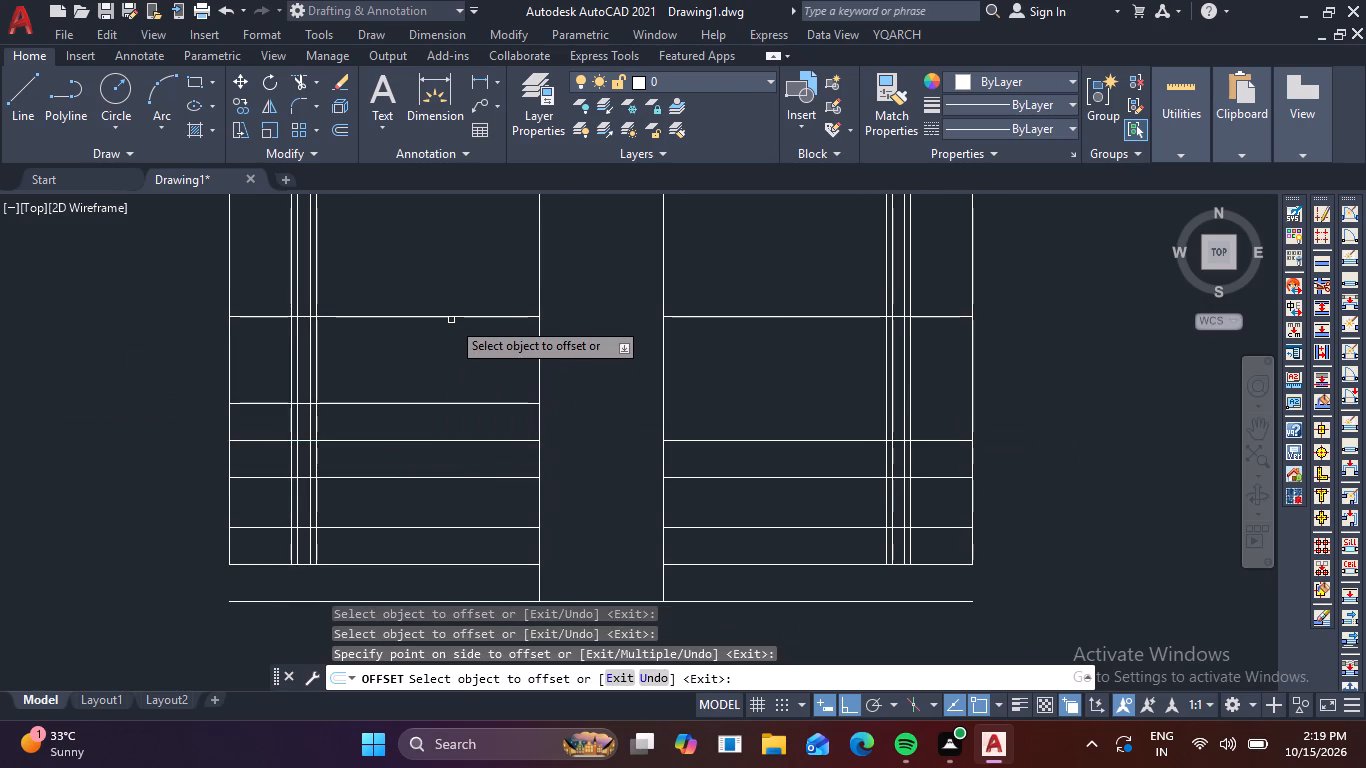
left_click(458, 316)
left_click(464, 293)
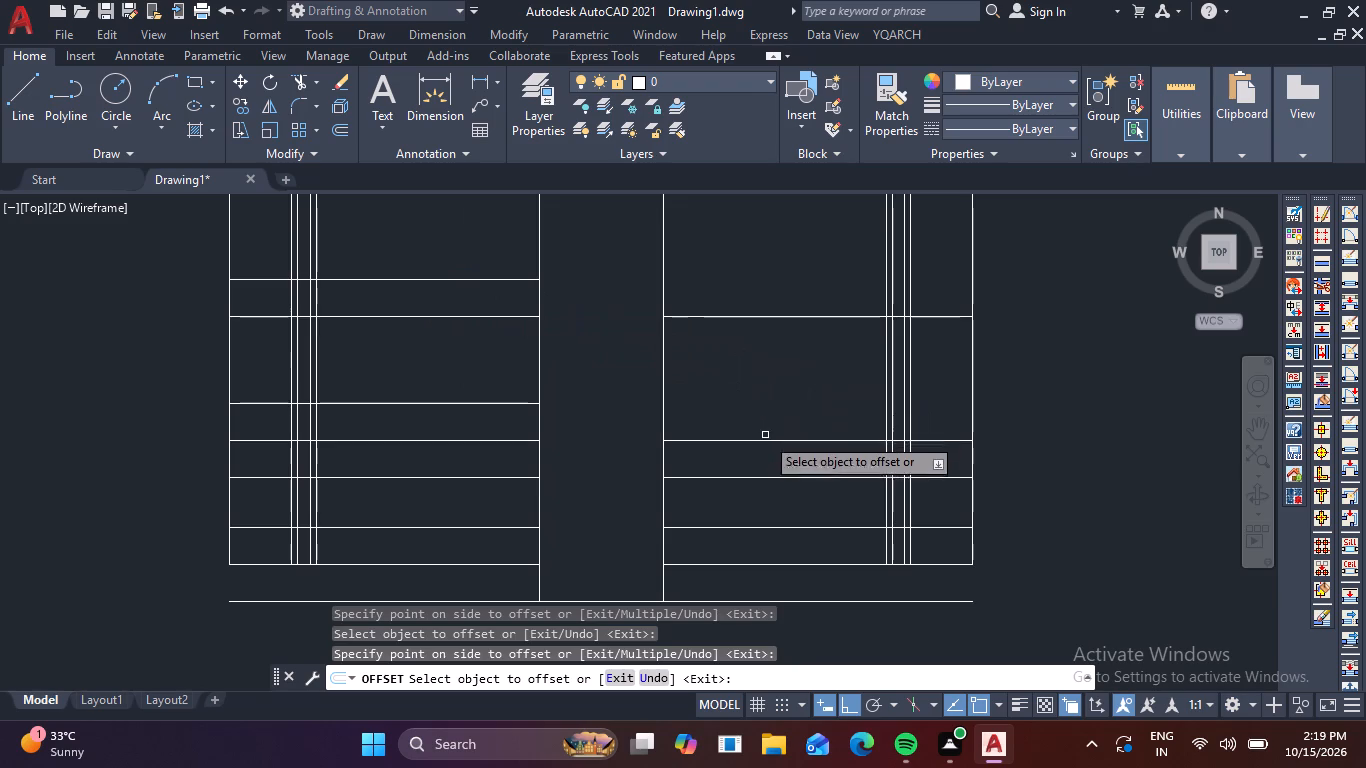
left_click(771, 439)
left_click(788, 397)
left_click(797, 317)
left_click(804, 286)
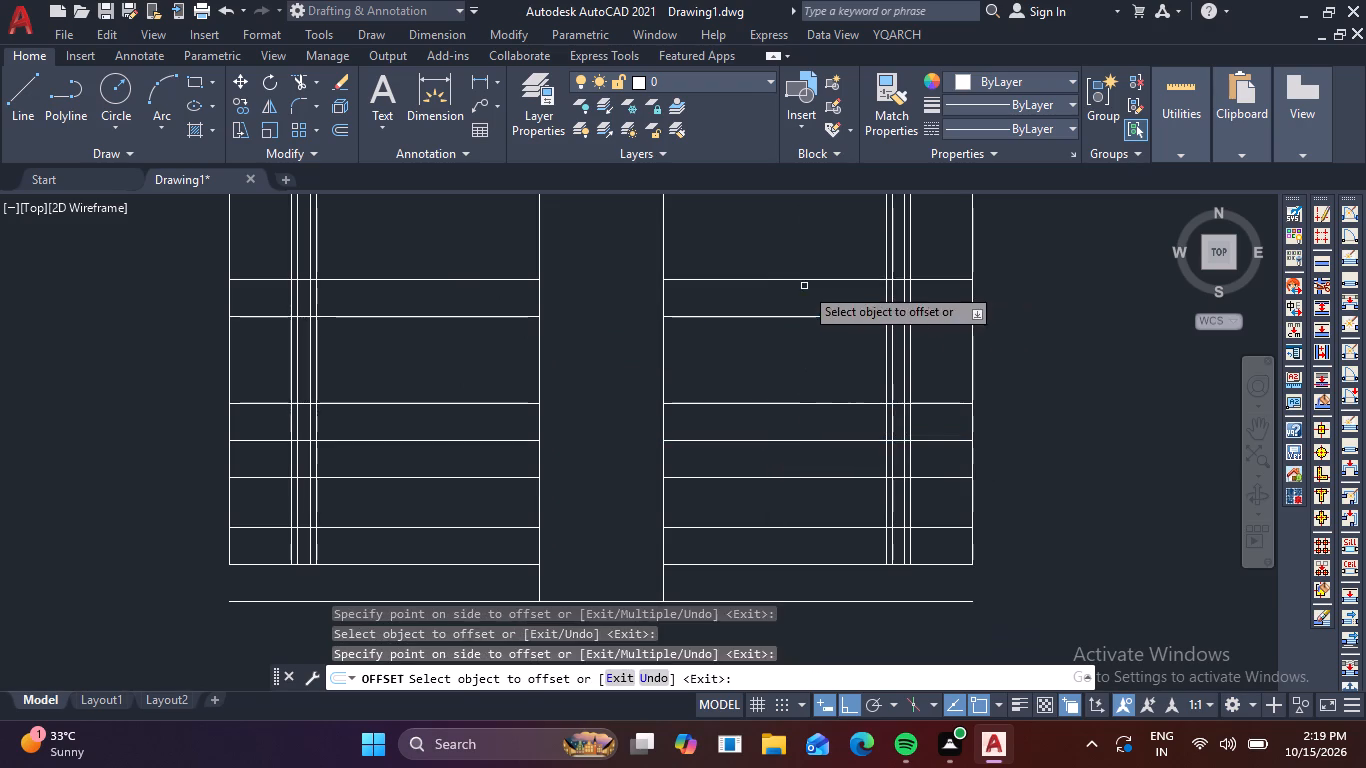
Offset the two upper interior row lines, still without a companion line, 3' upward in both the left-hand and right-hand bays.
middle_click_drag(806, 279, 801, 588)
middle_click_drag(623, 506, 652, 399)
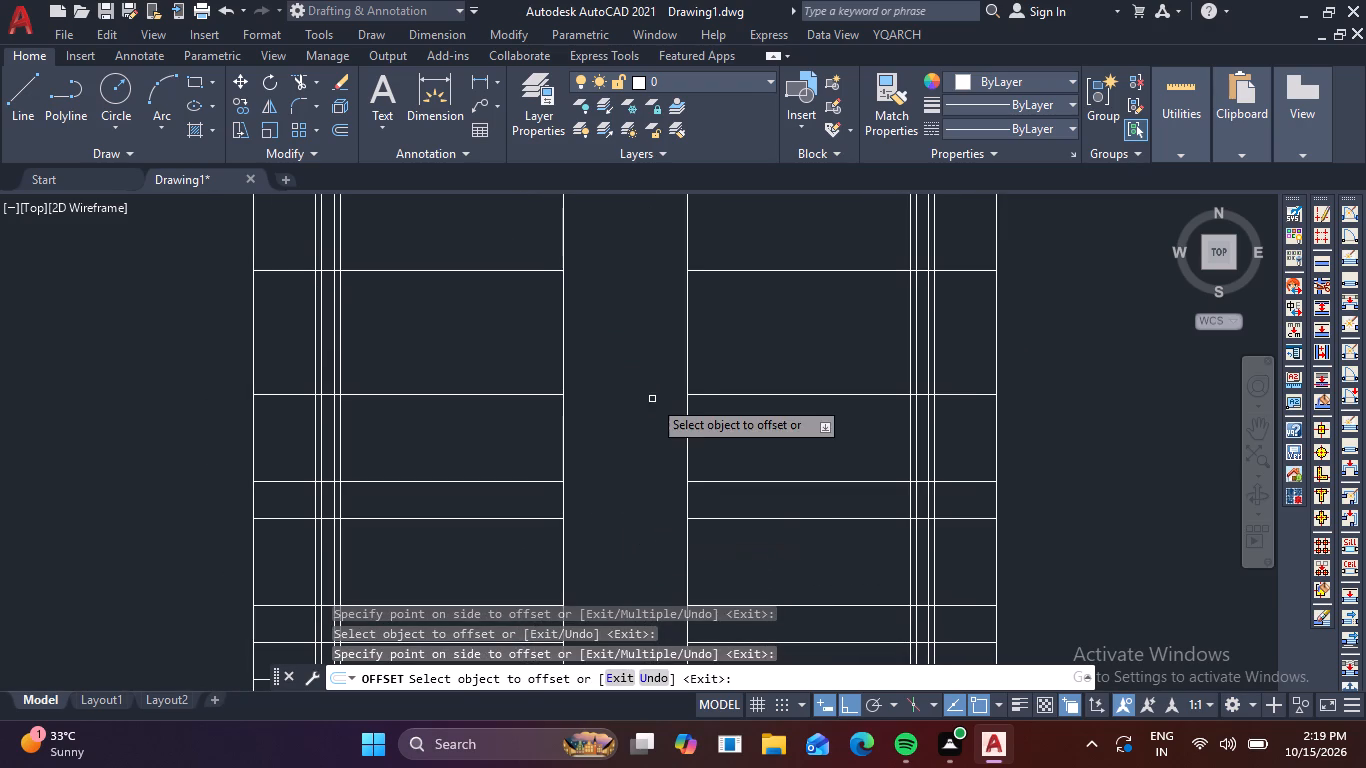
scroll(626, 423, "down", 1)
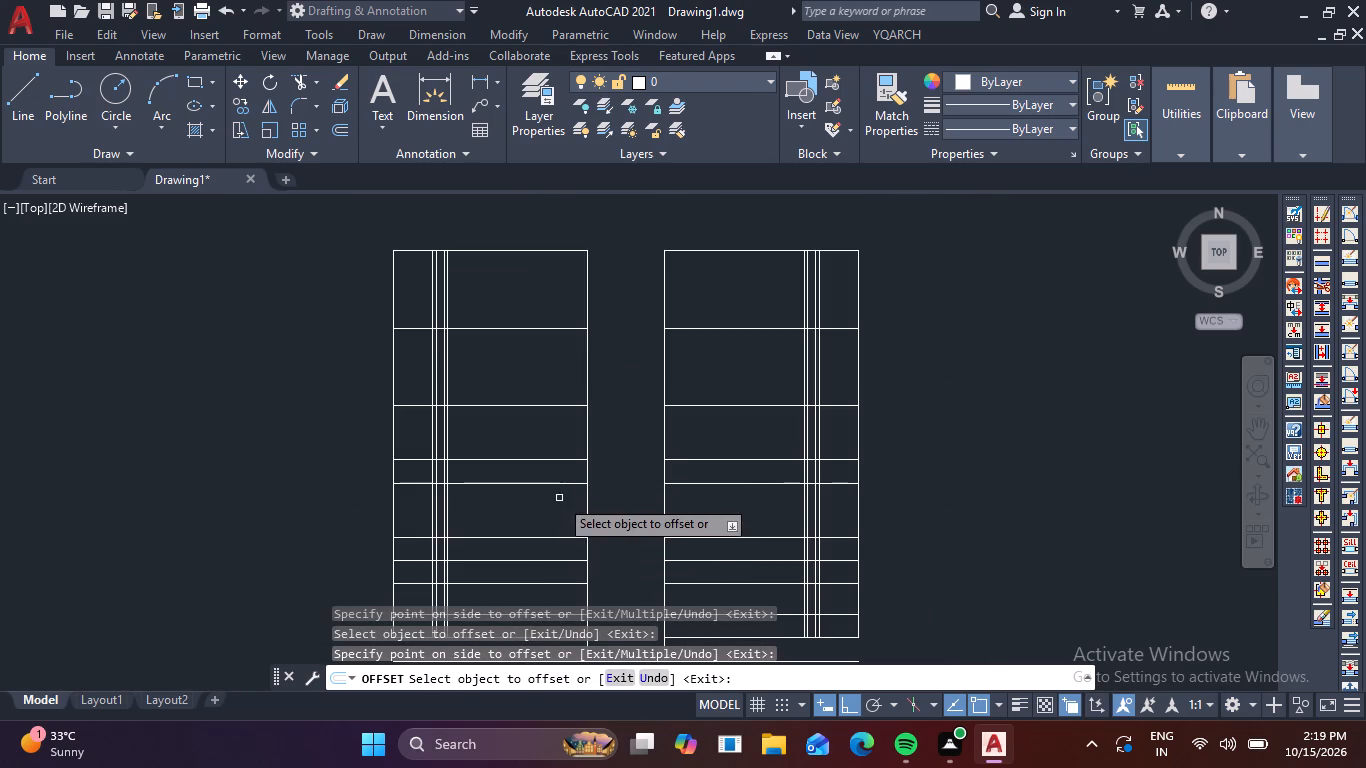
left_click(566, 404)
left_click(578, 372)
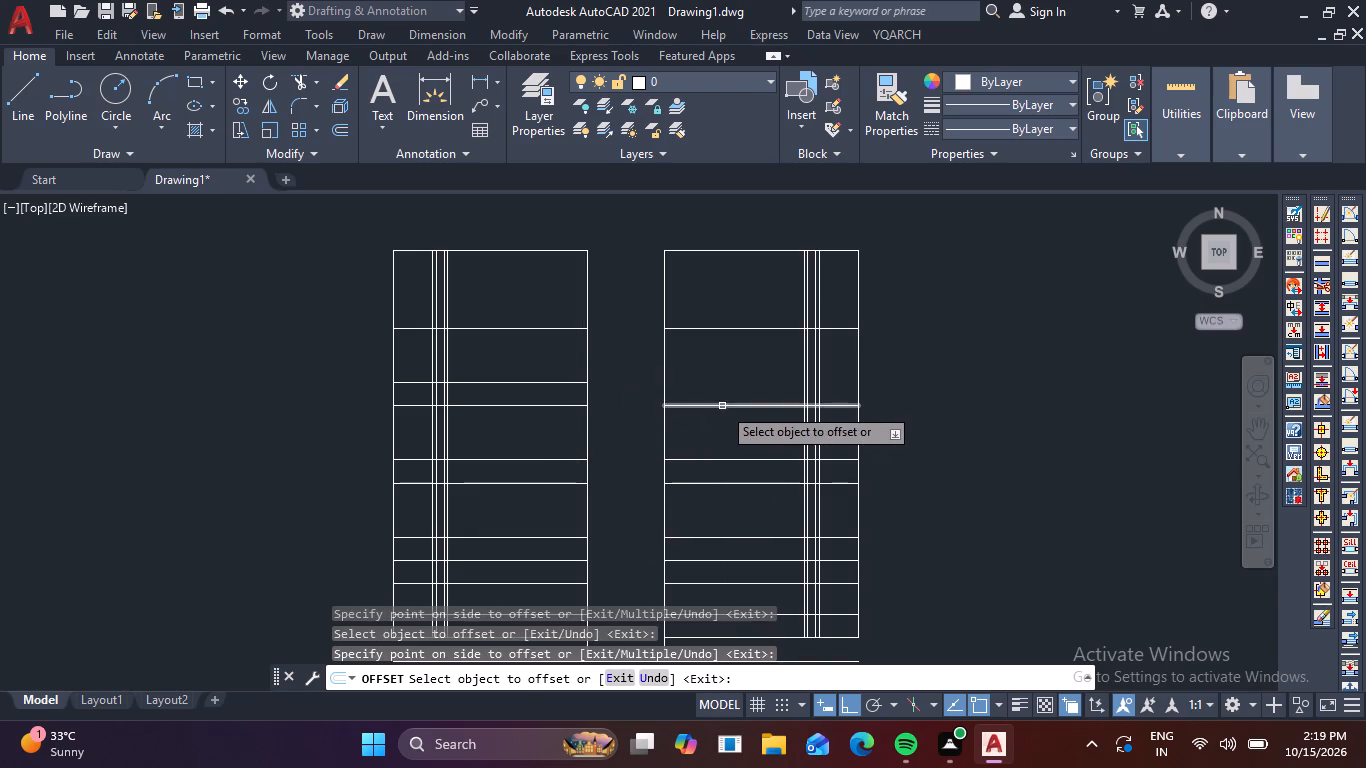
left_click_drag(722, 408, 729, 399)
left_click(749, 363)
left_click(751, 325)
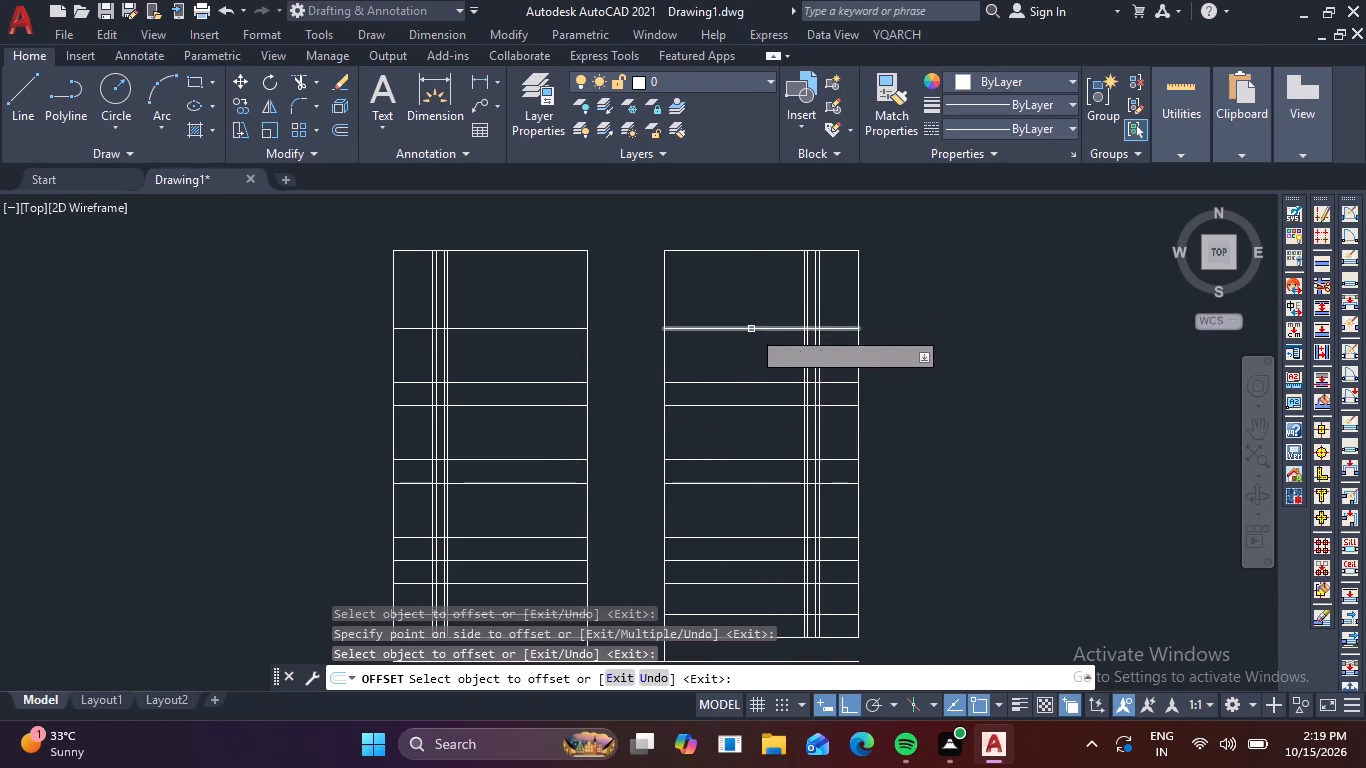
left_click(751, 329)
left_click(764, 300)
left_click(567, 332)
left_click(567, 329)
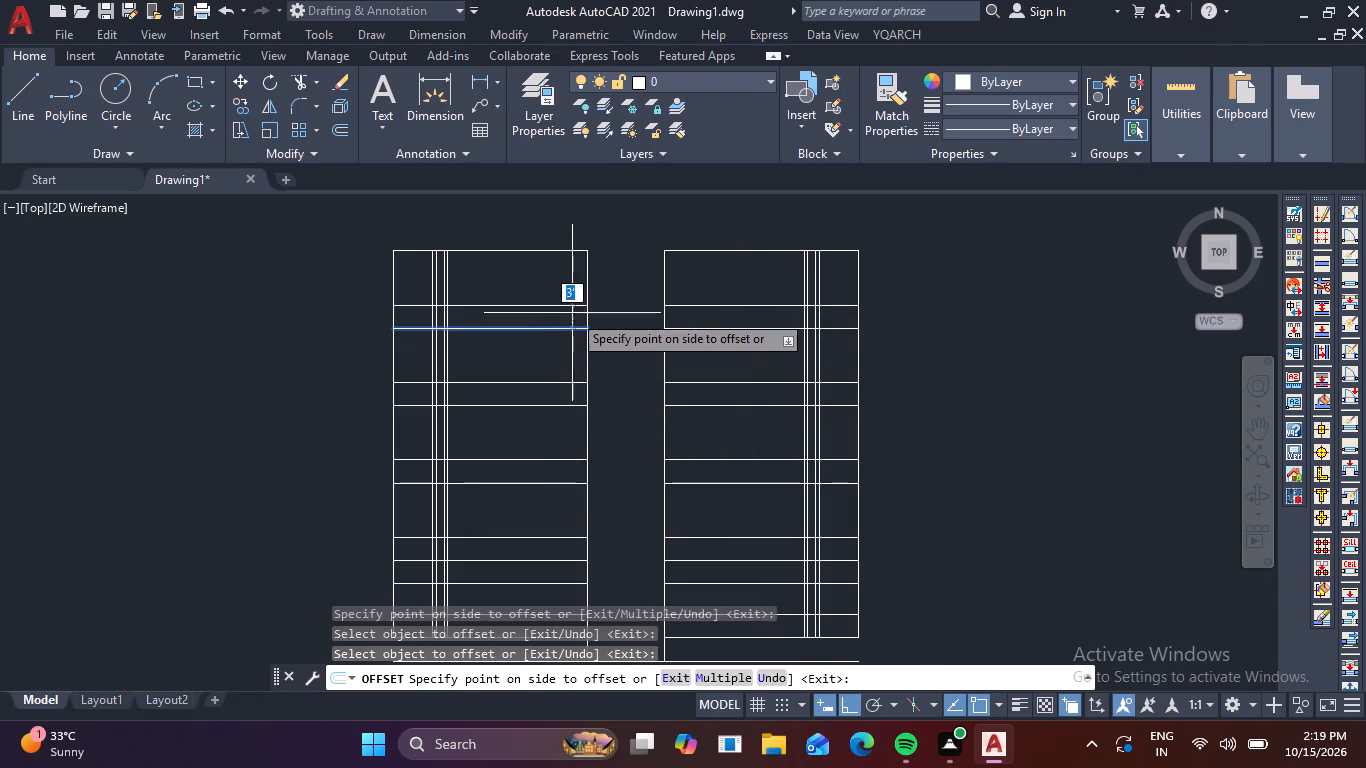
left_click(572, 312)
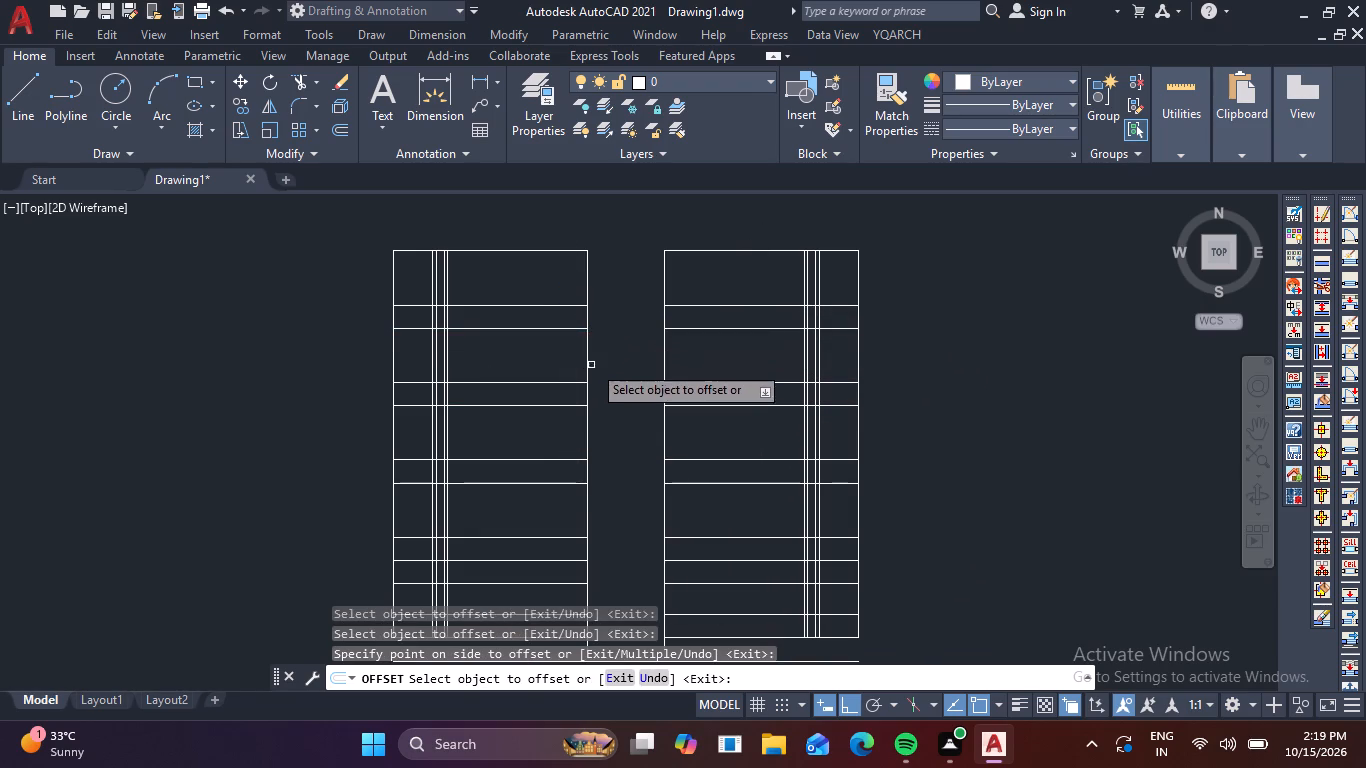
scroll(605, 357, "down", 1)
key("Escape")
Draw a rectangle about 8' wide by 4' high between the lowest 4' pair of row lines in the left-hand bay.
scroll(601, 371, "up", 1)
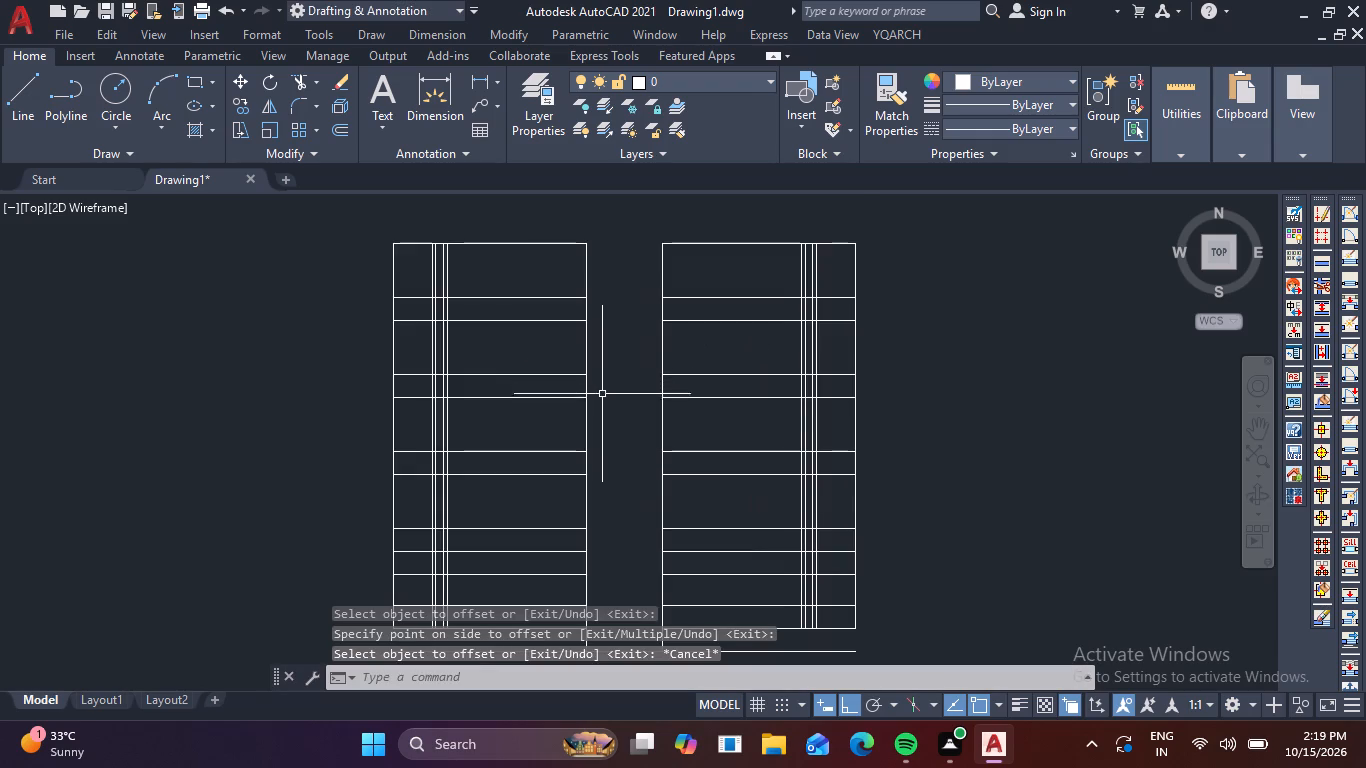
middle_click_drag(602, 395, 614, 264)
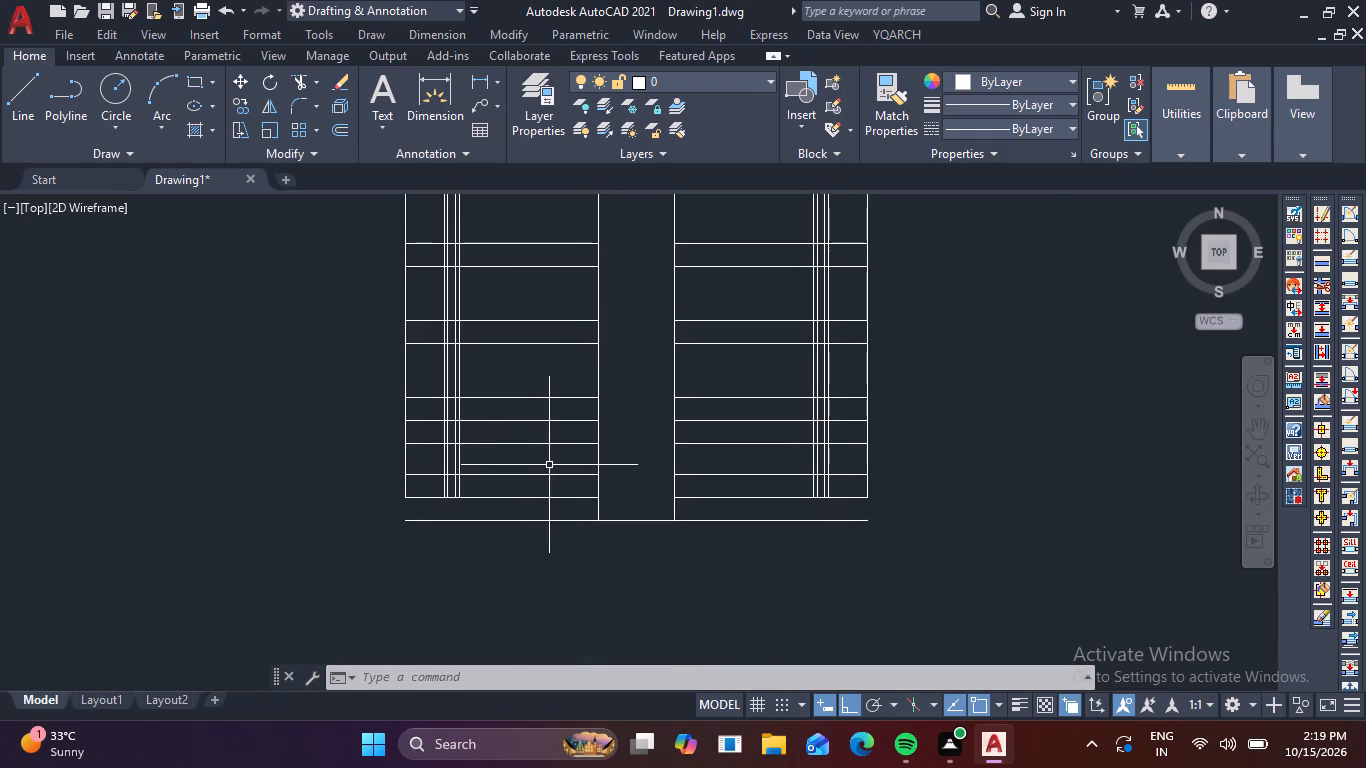
scroll(543, 464, "up", 2)
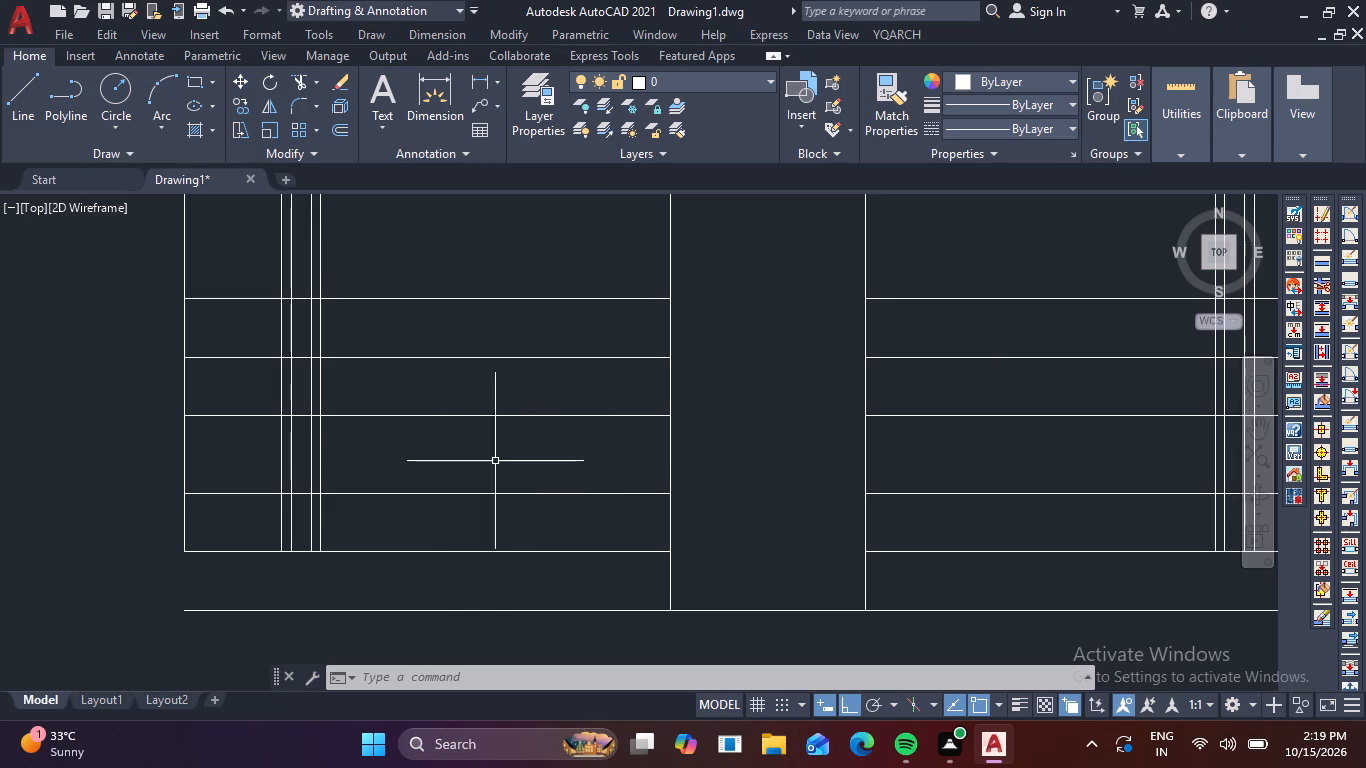
left_click(195, 76)
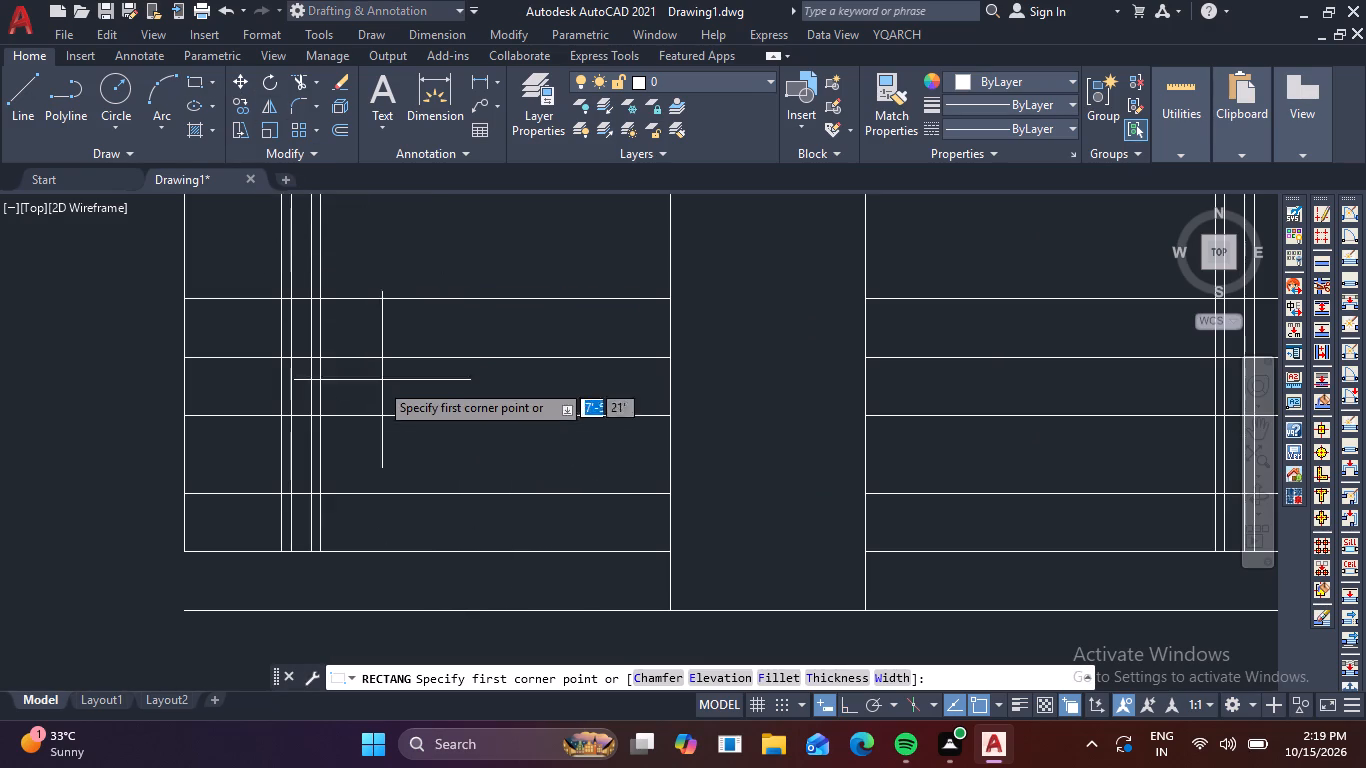
left_click(396, 415)
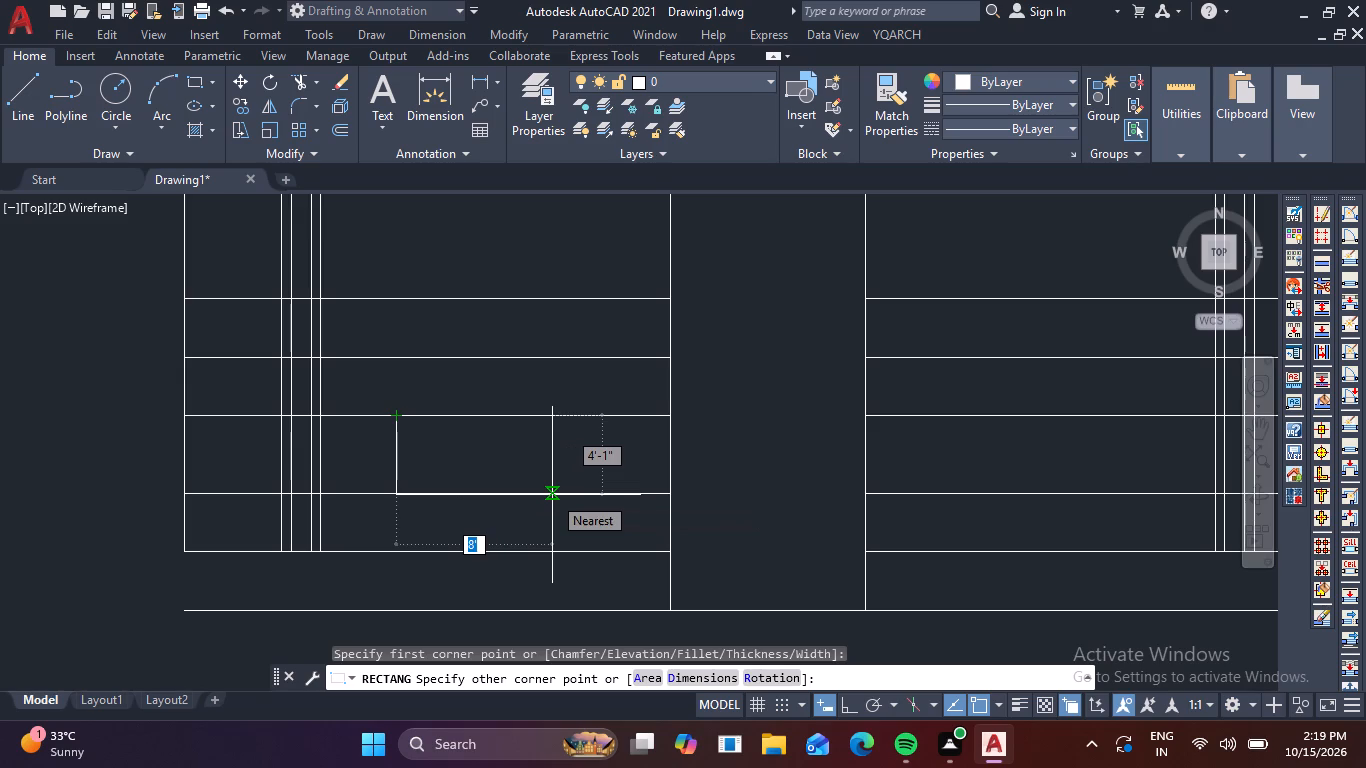
left_click(552, 495)
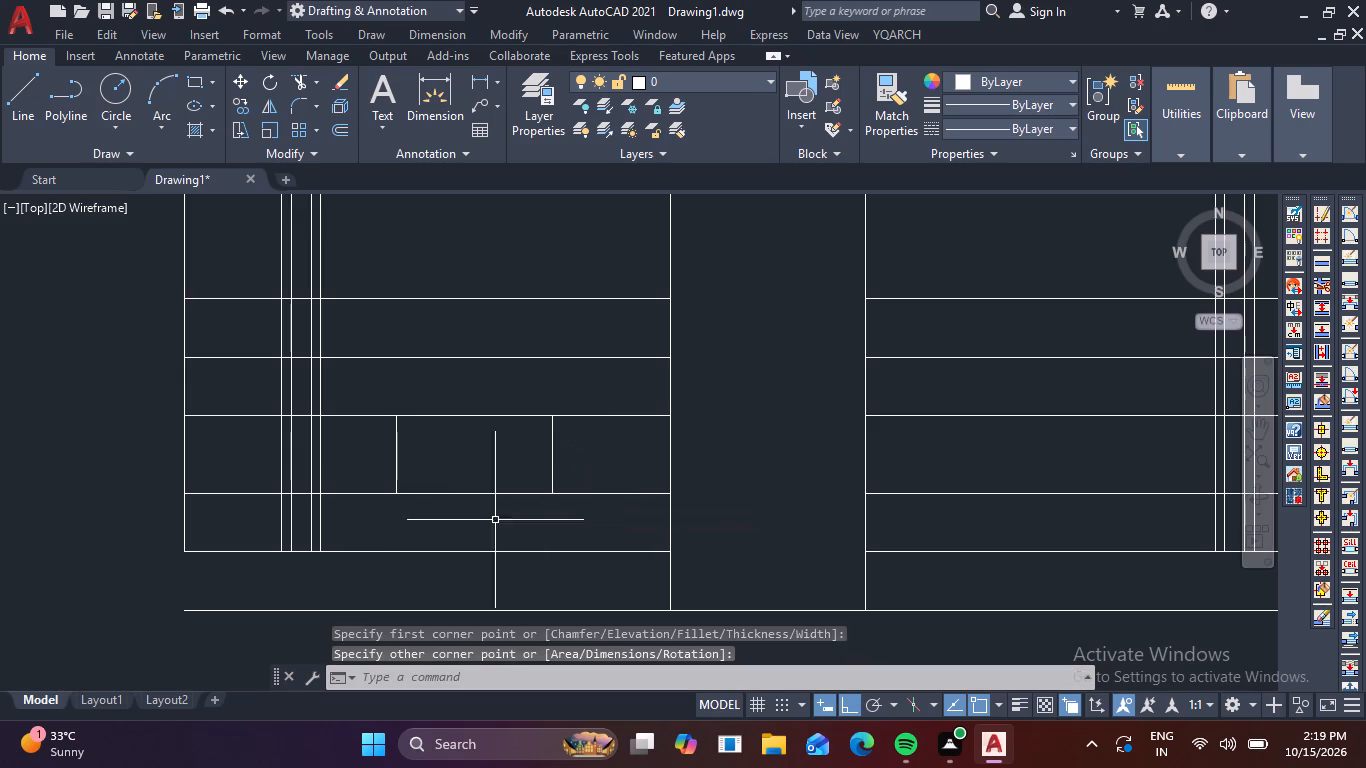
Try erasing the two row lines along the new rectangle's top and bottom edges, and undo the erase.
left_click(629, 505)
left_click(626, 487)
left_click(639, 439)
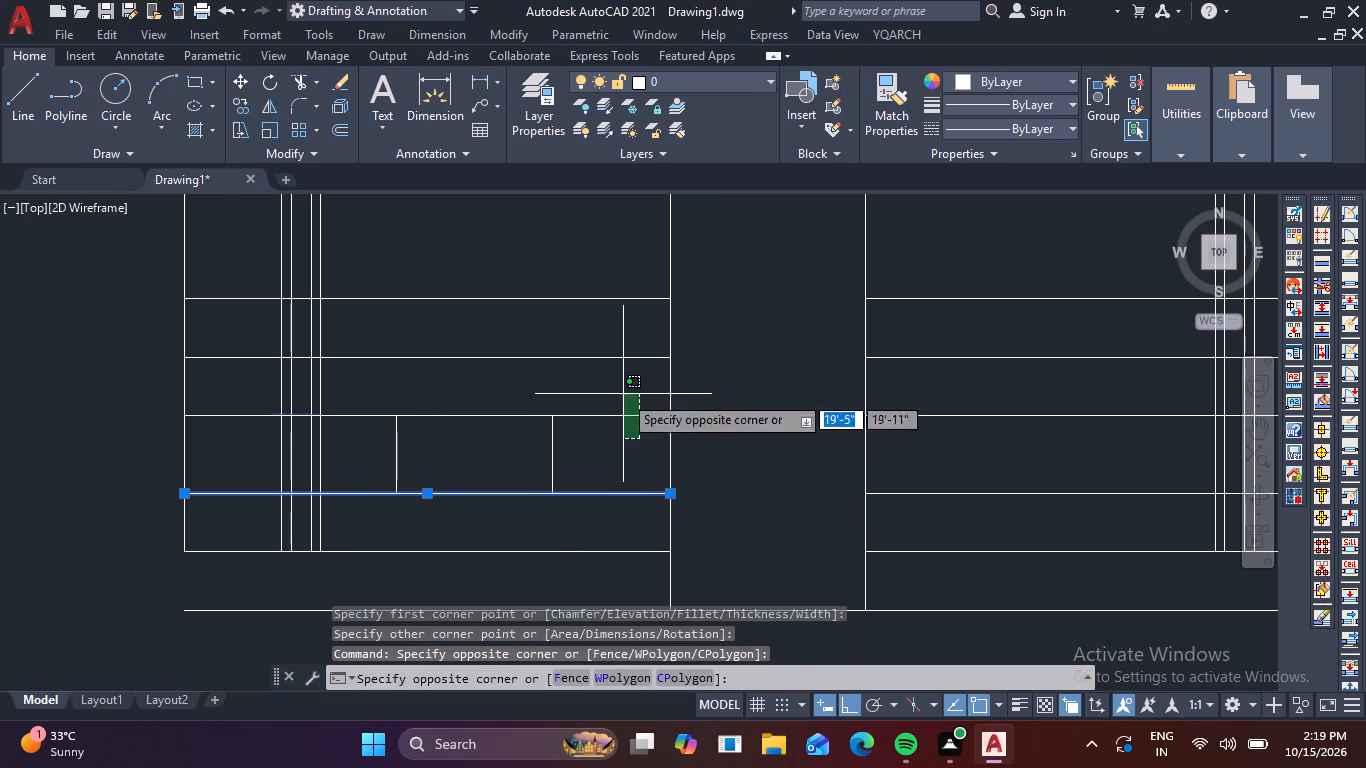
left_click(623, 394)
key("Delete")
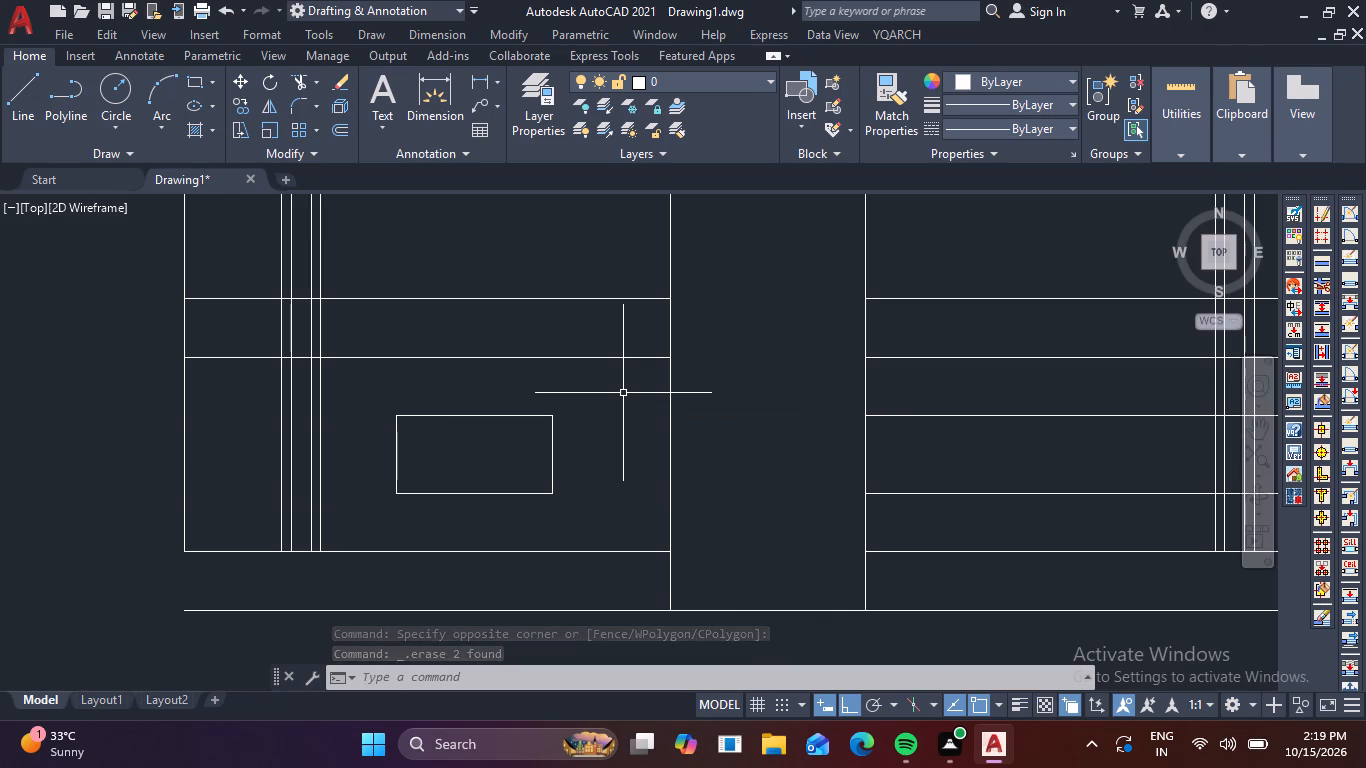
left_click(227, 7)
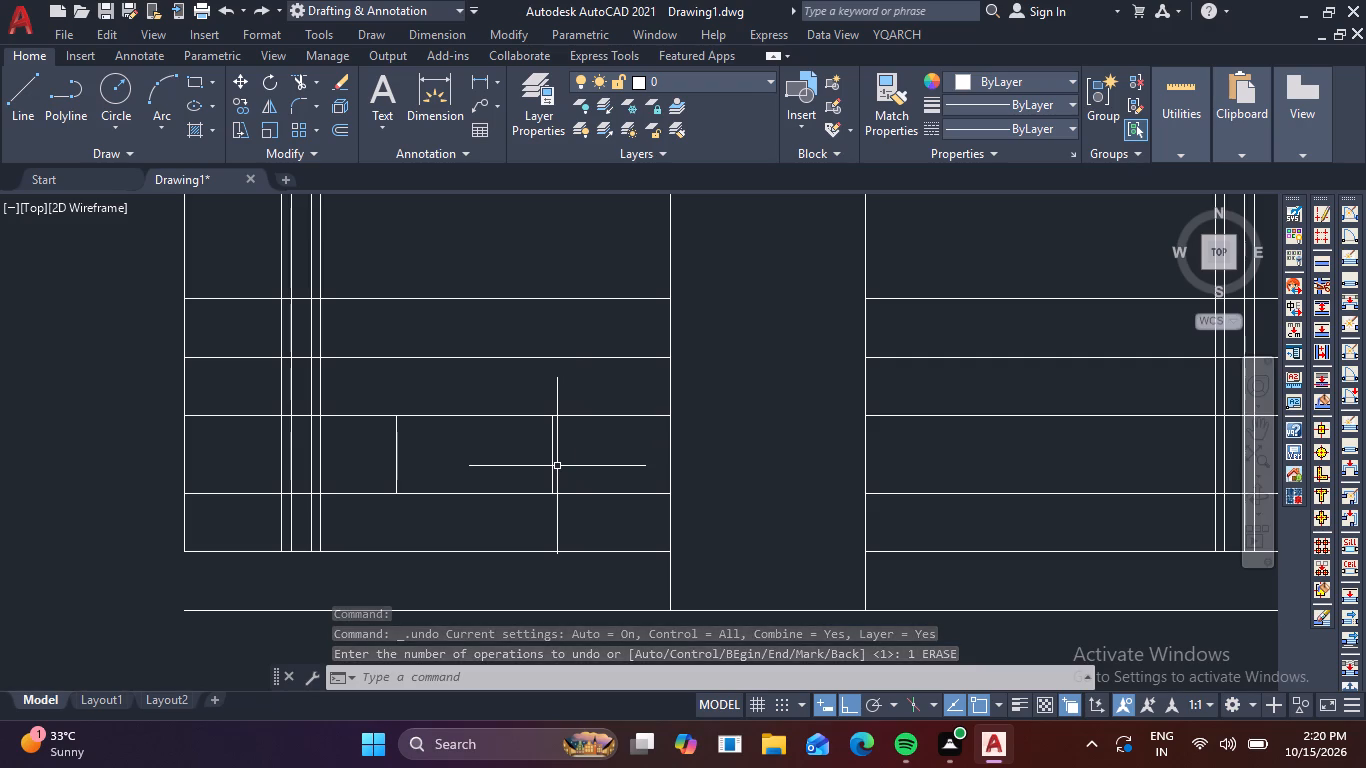
Offset the new rectangle 1" inward.
key("o")
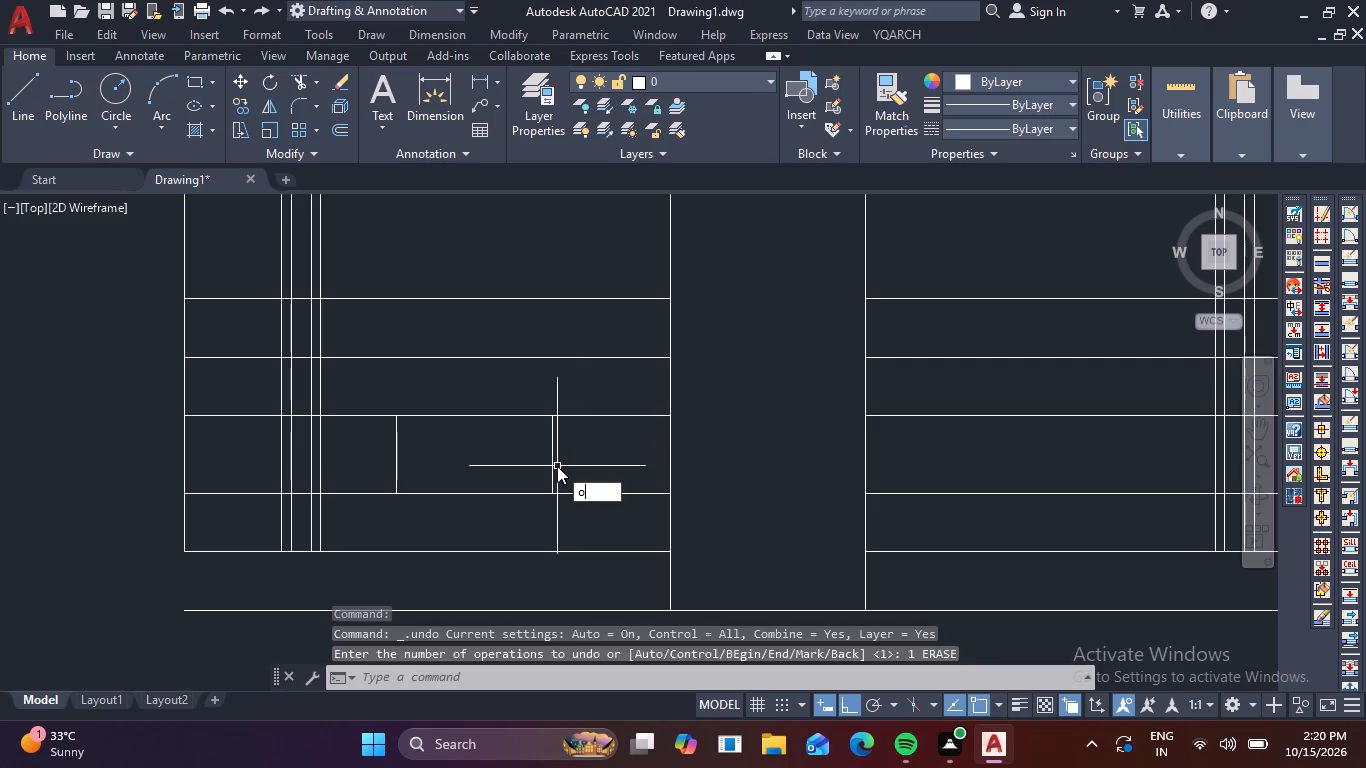
key("Return")
key("1")
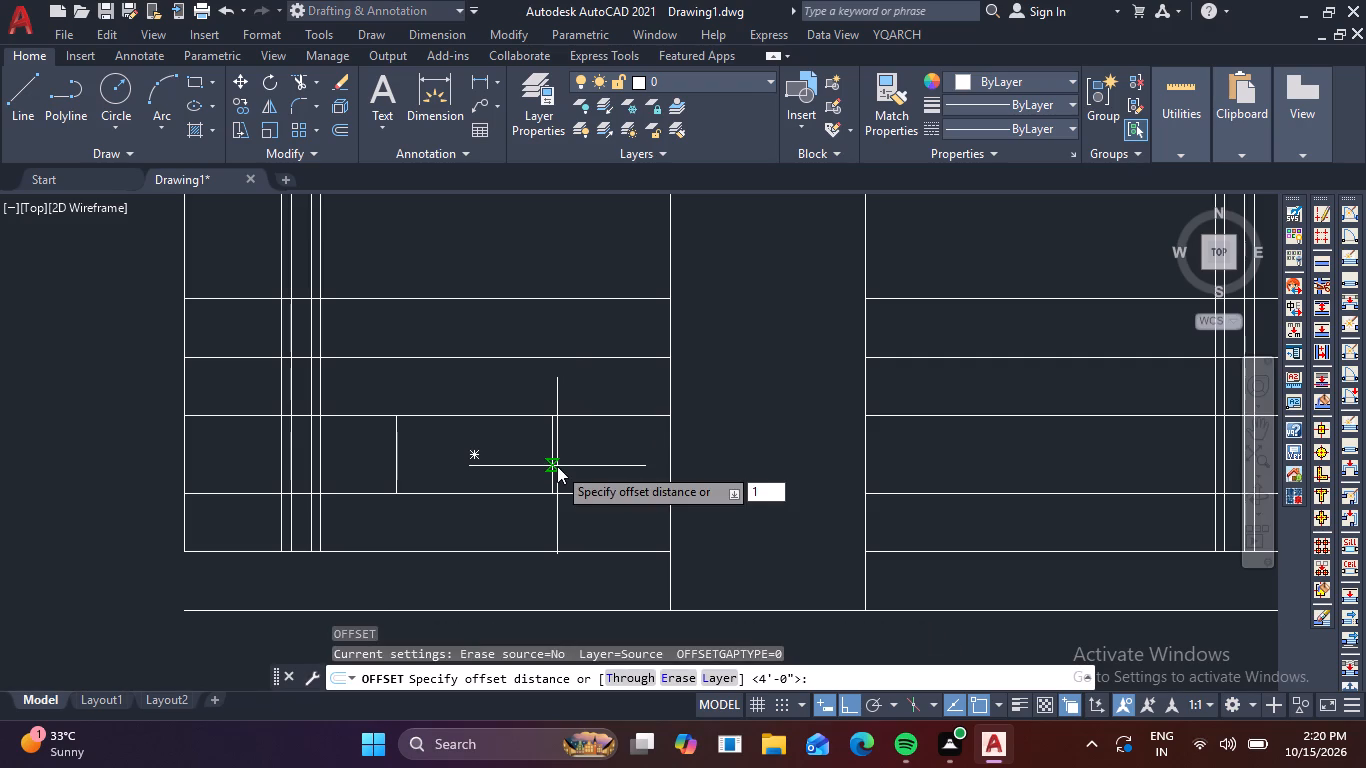
key("apostrophe")
key("BackSpace")
key("shift+quotedbl")
key("Return")
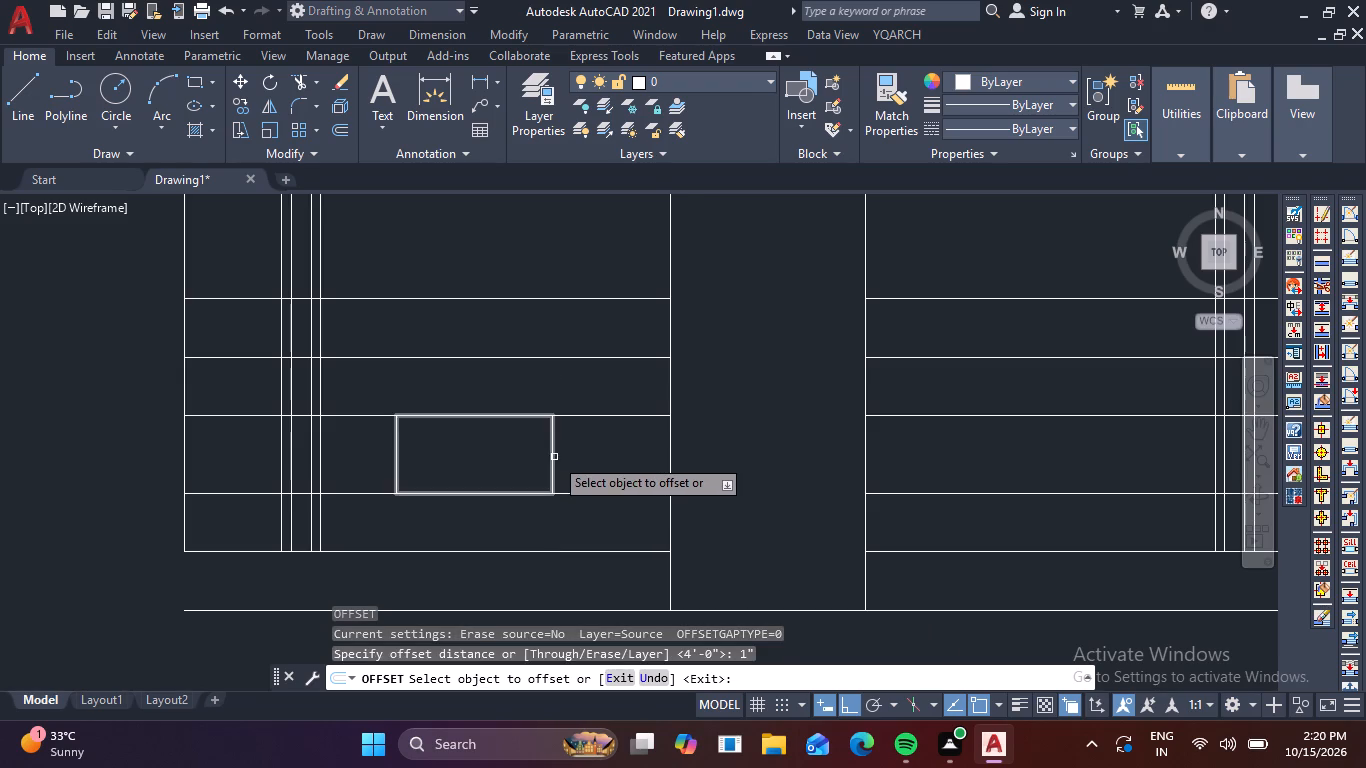
left_click(554, 457)
left_click(508, 463)
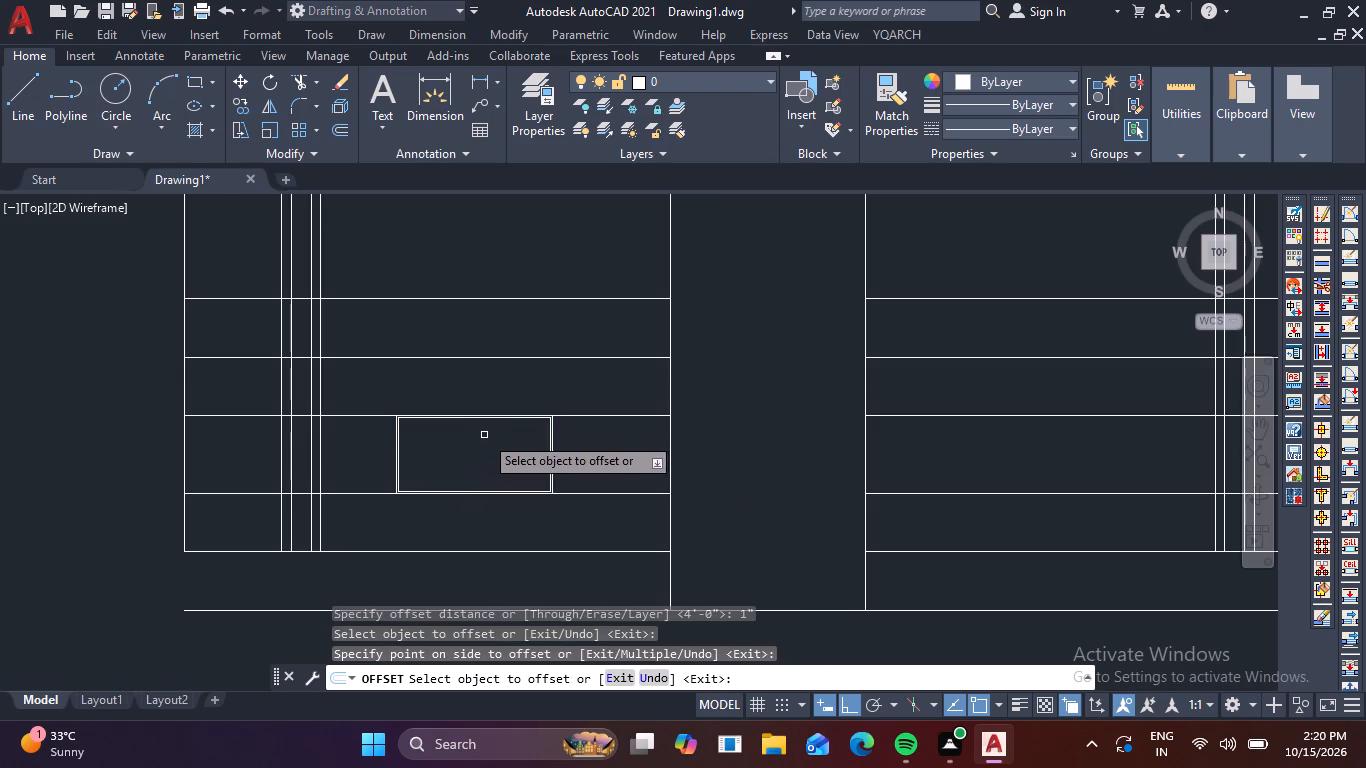
scroll(498, 427, "up", 3)
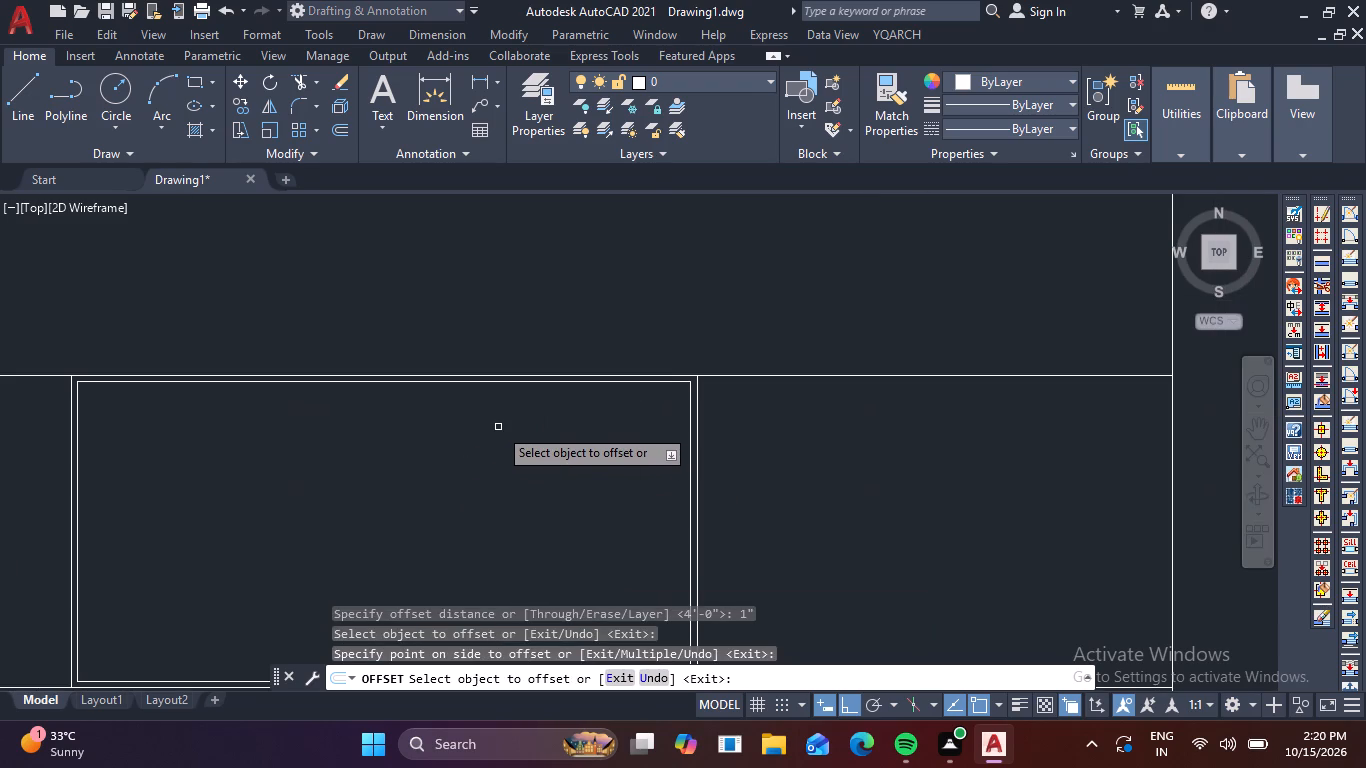
key("Escape")
Draw a vertical line through the middle of the inner rectangle, from its top edge to its bottom edge.
scroll(515, 439, "down", 2)
middle_click_drag(509, 465, 515, 422)
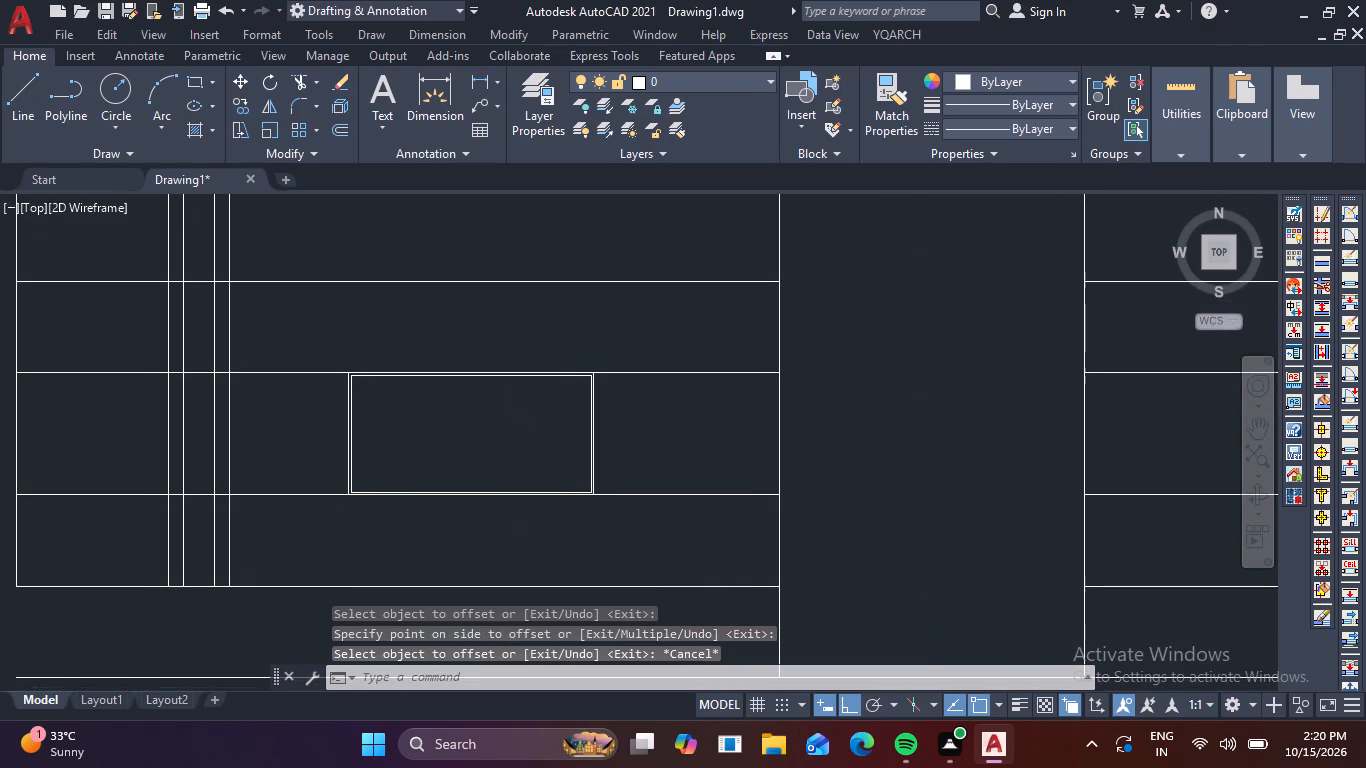
type("l")
key("space")
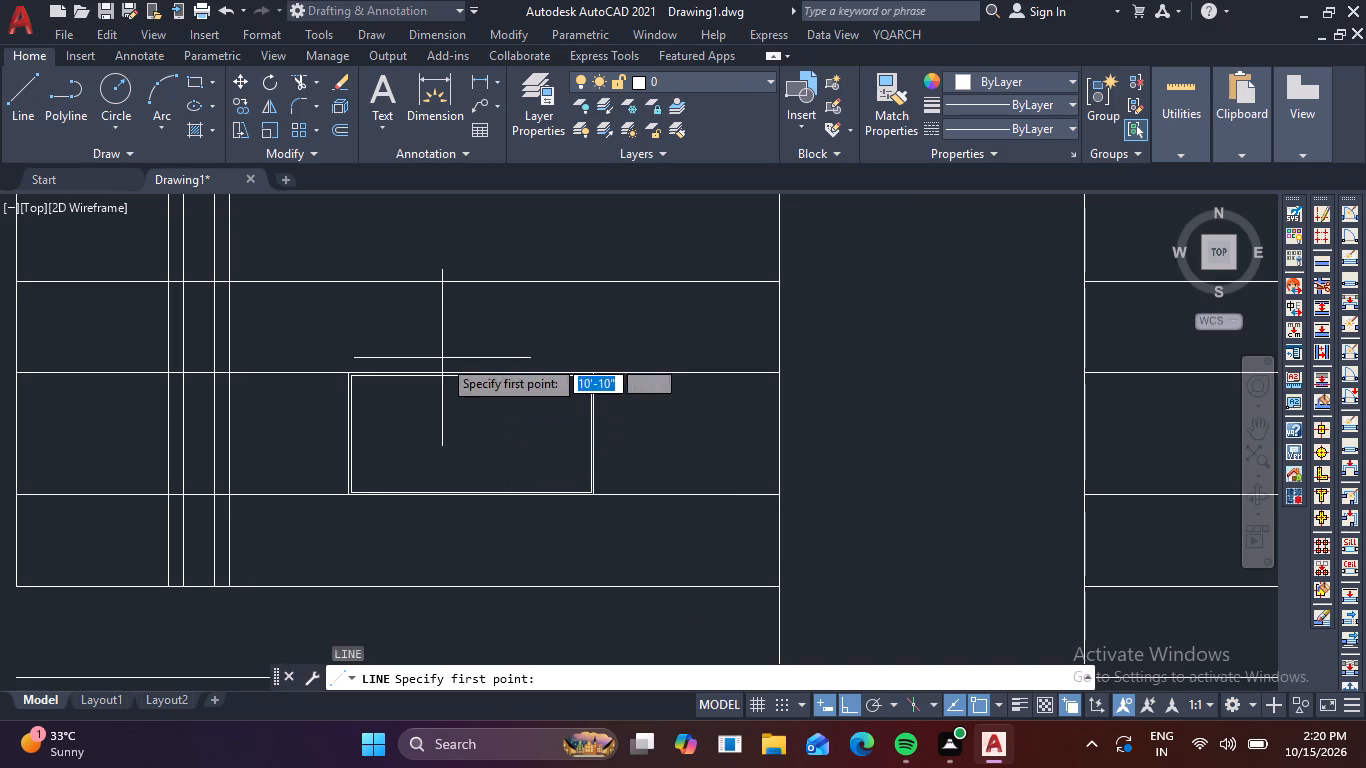
scroll(443, 353, "up", 2)
left_click(500, 412)
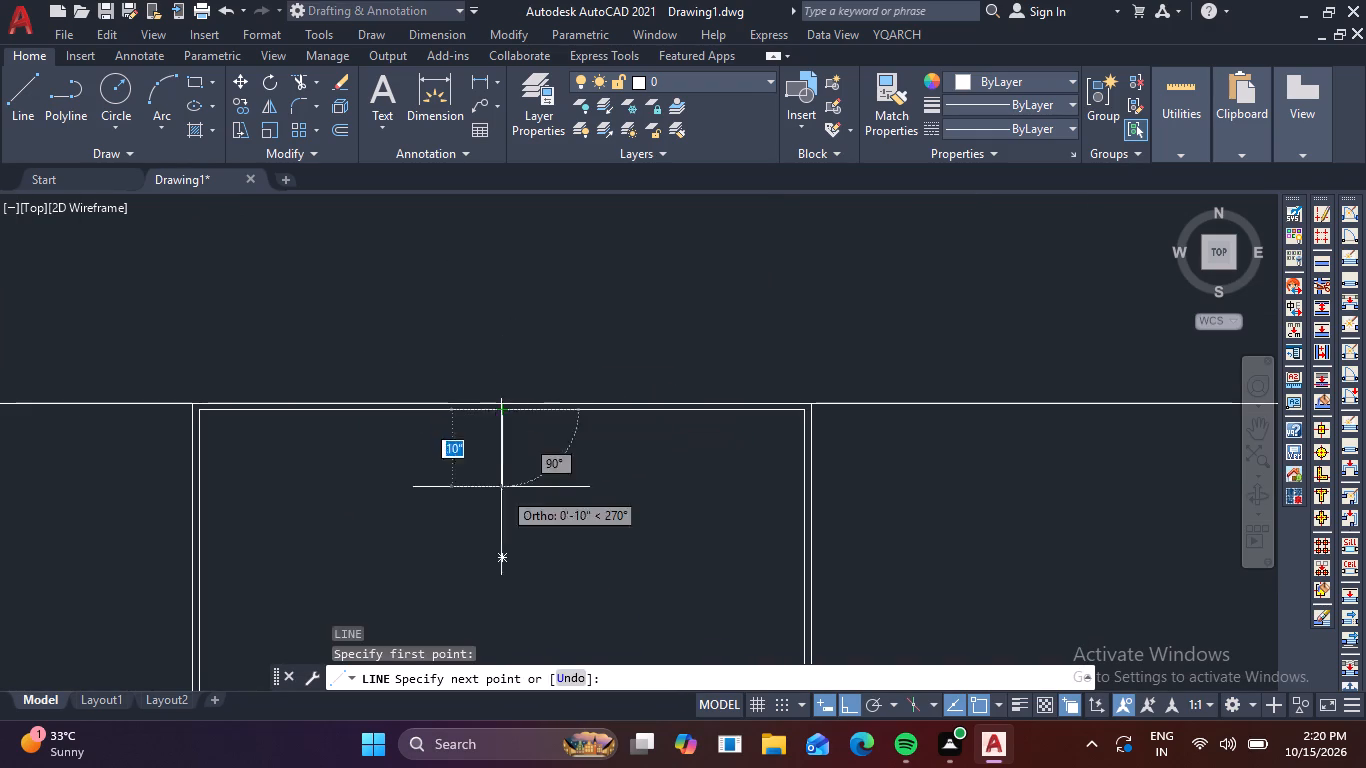
middle_click_drag(509, 555, 525, 414)
left_click(516, 565)
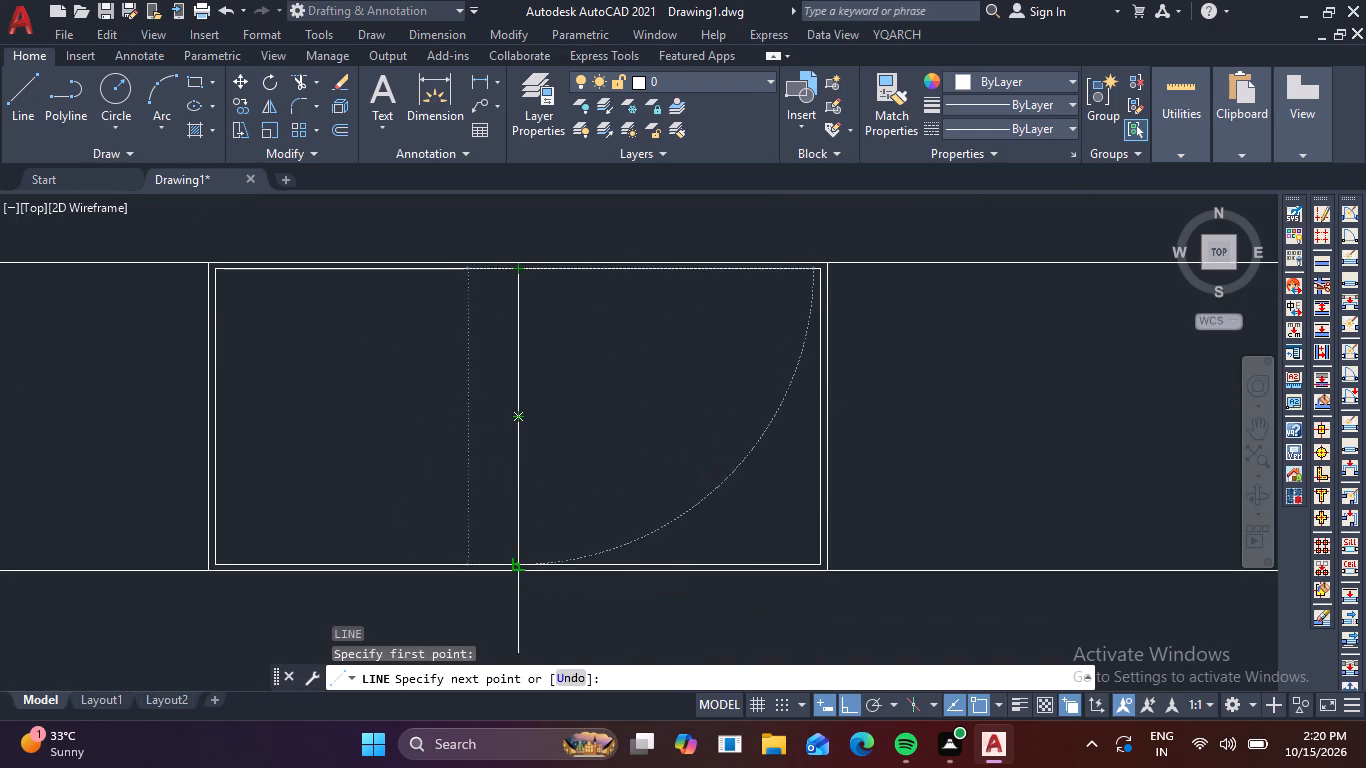
key("space")
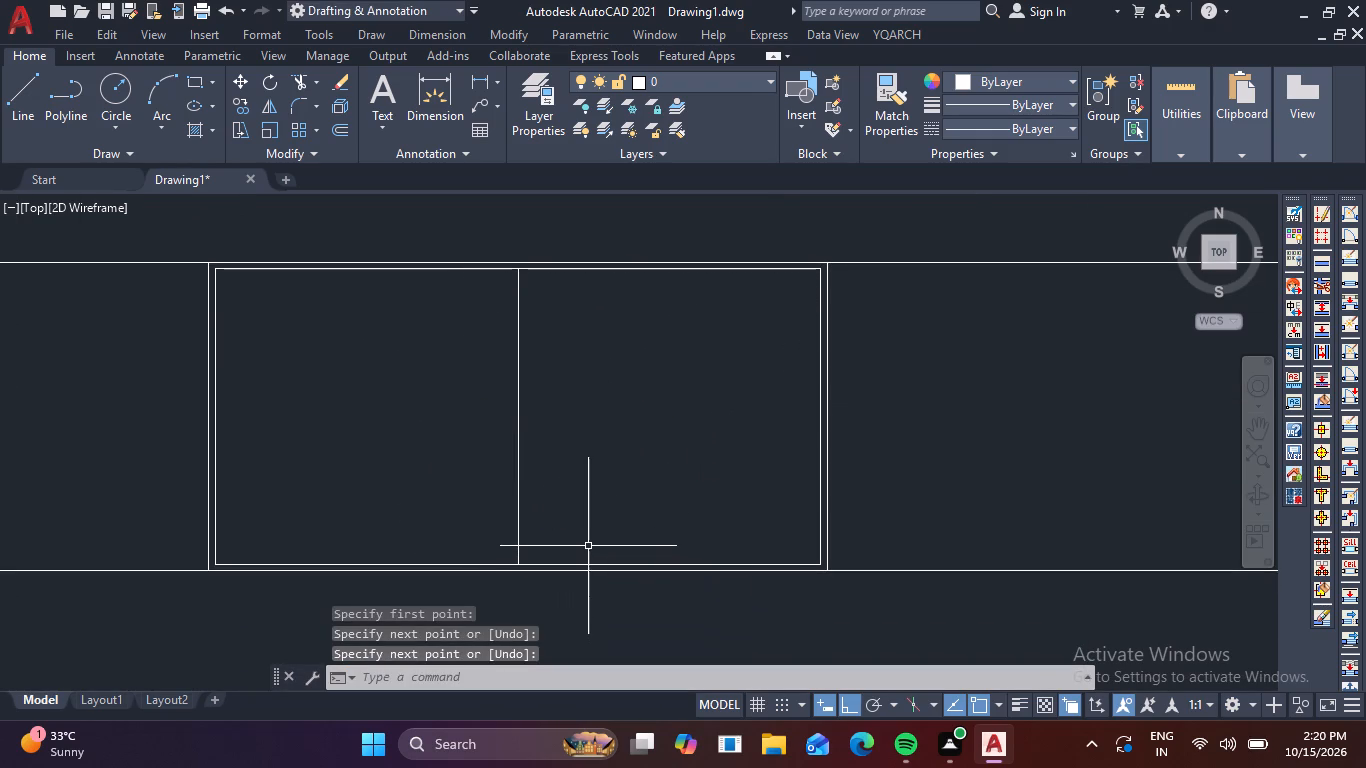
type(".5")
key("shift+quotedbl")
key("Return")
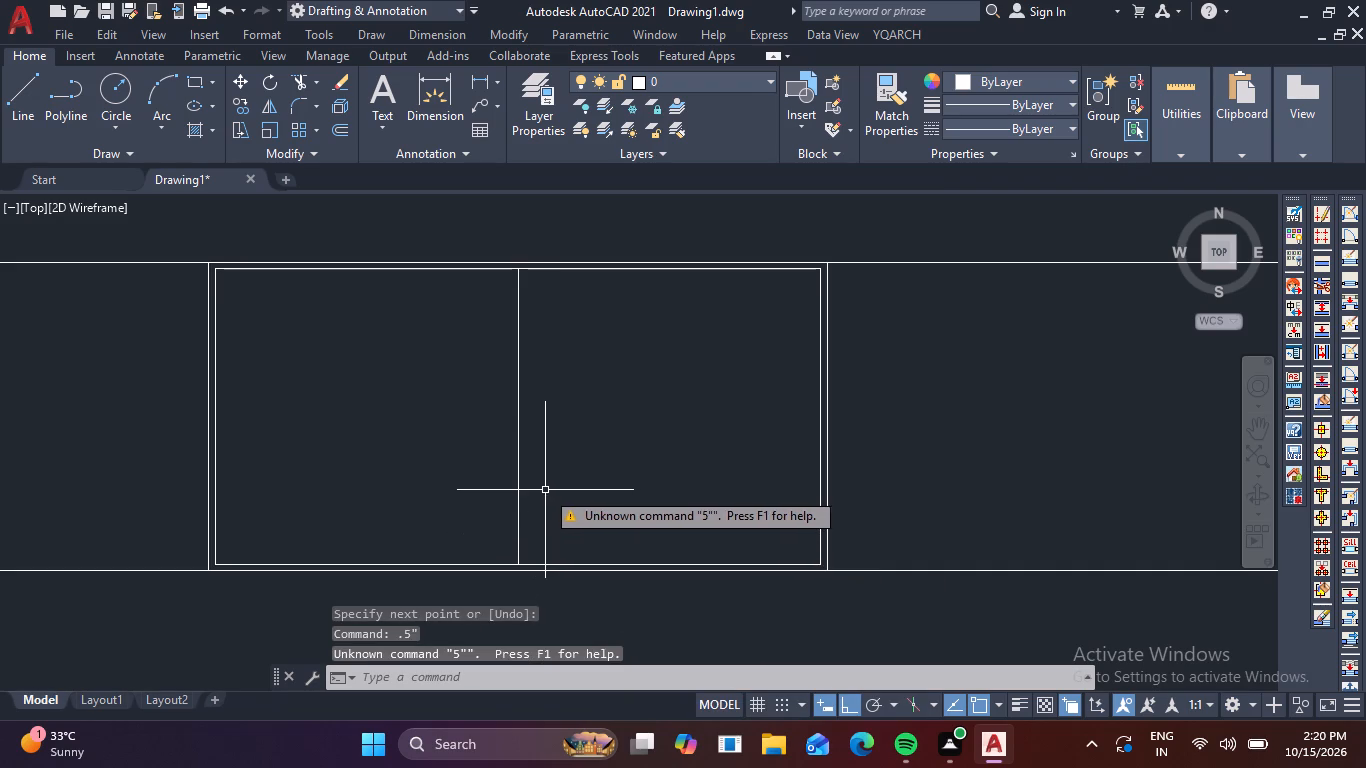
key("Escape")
Offset the inner rectangle's vertical centre line 0.5" to both sides.
key("o")
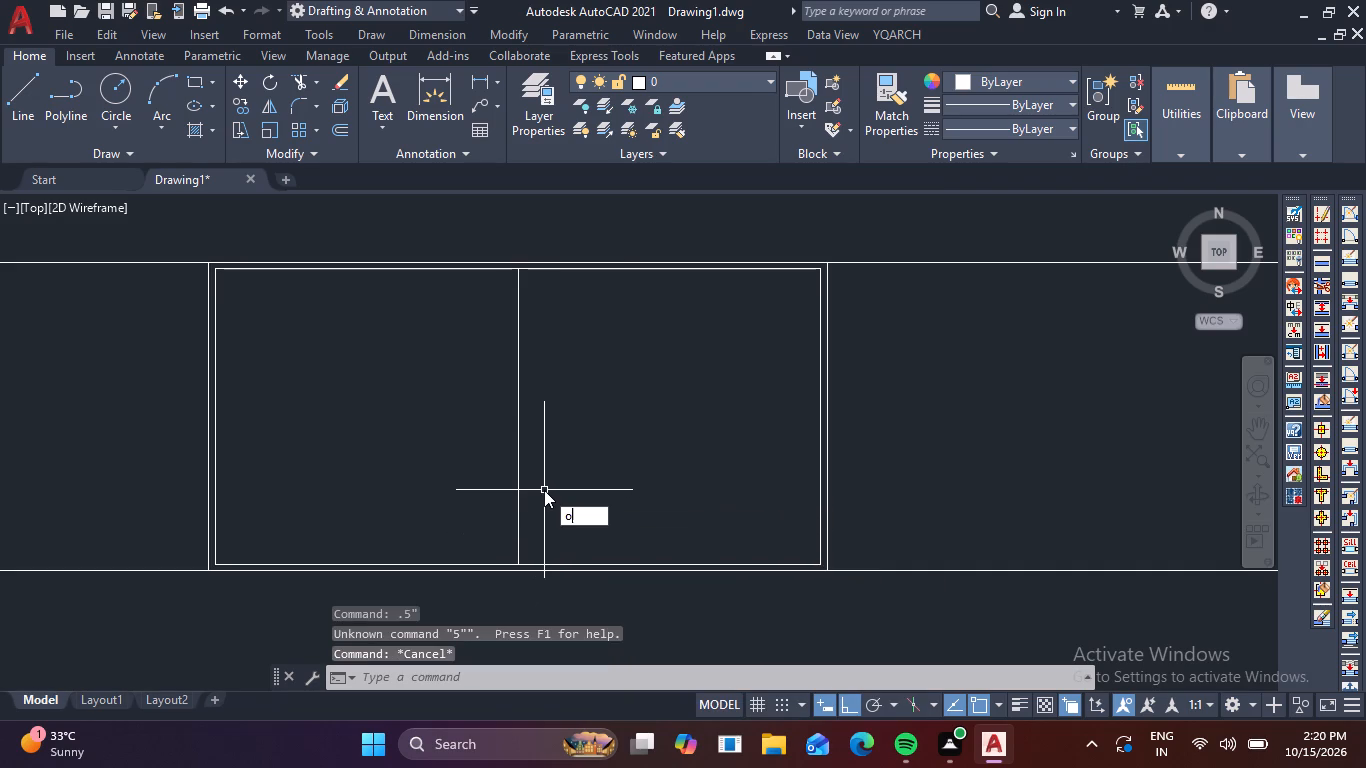
key("Return")
key("period")
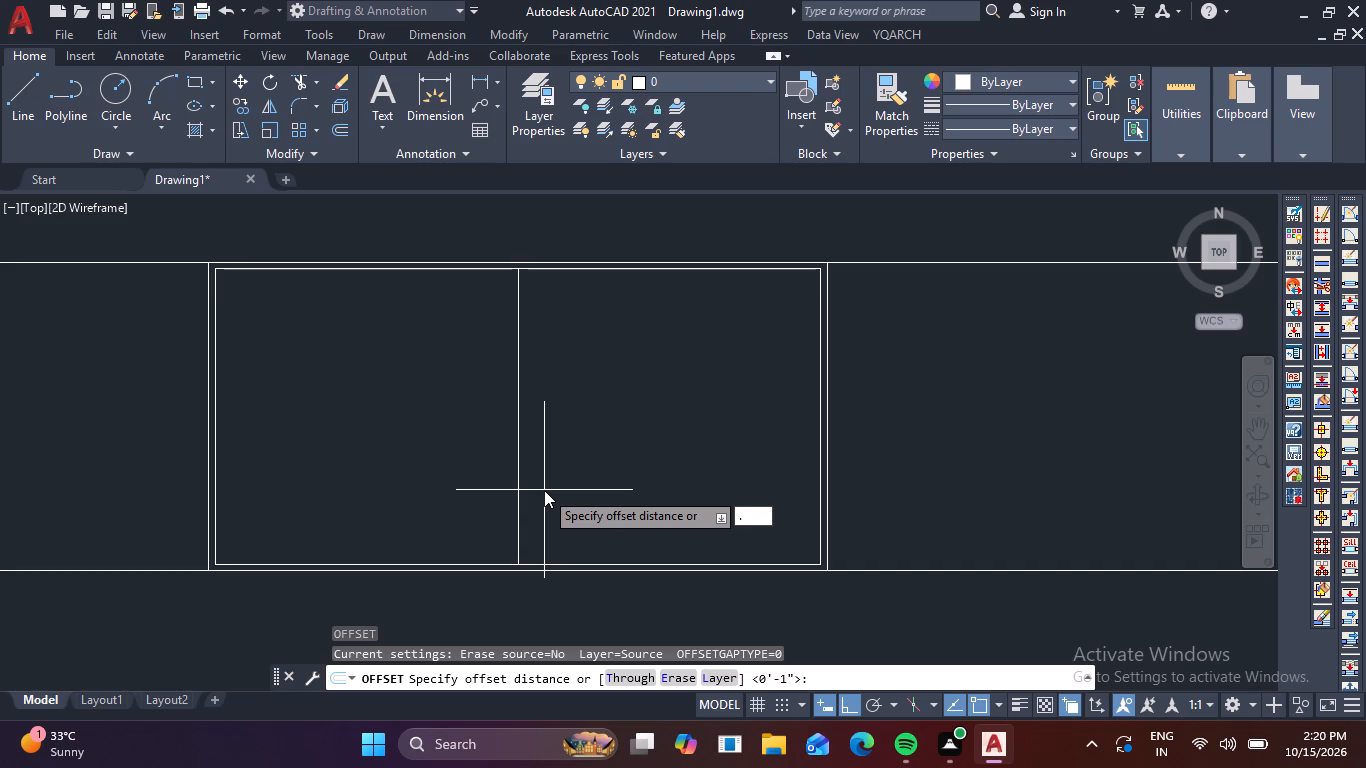
type("5\"")
key("Return")
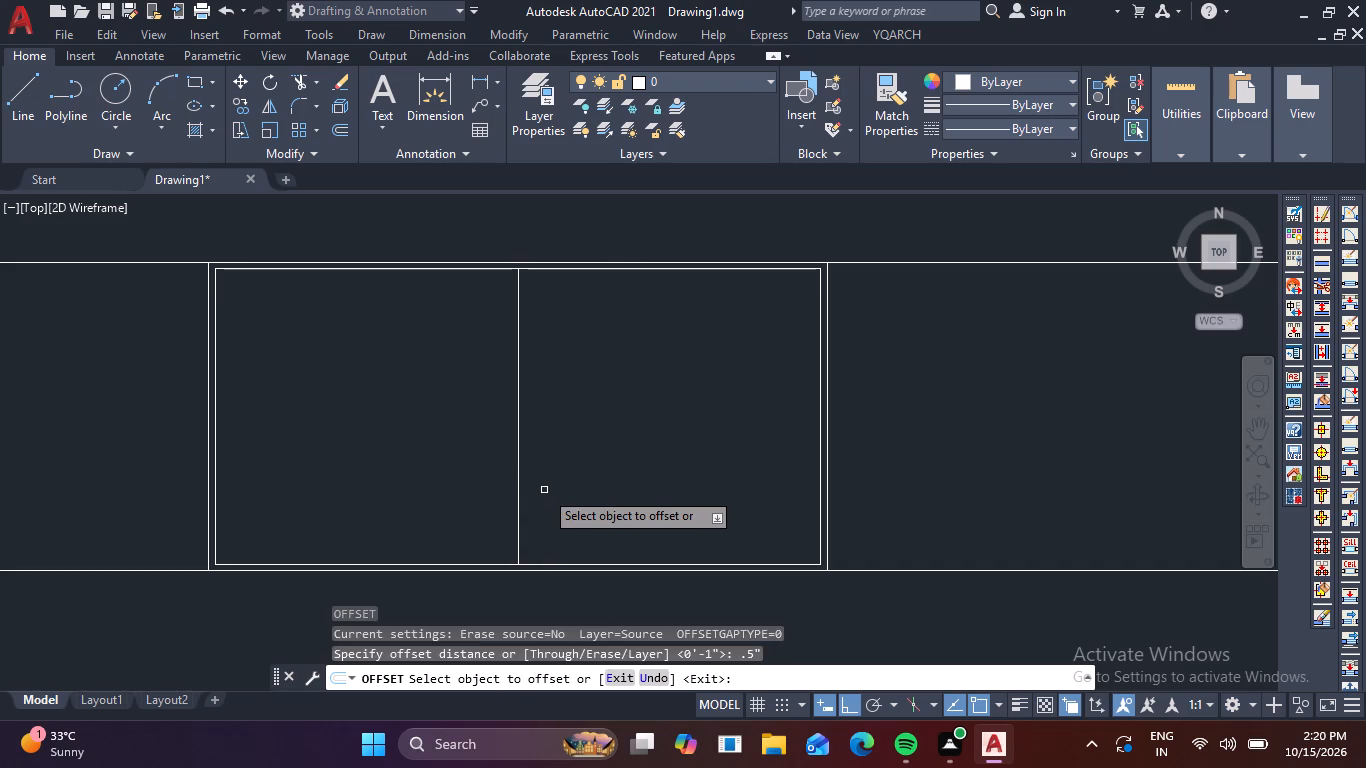
left_click(517, 476)
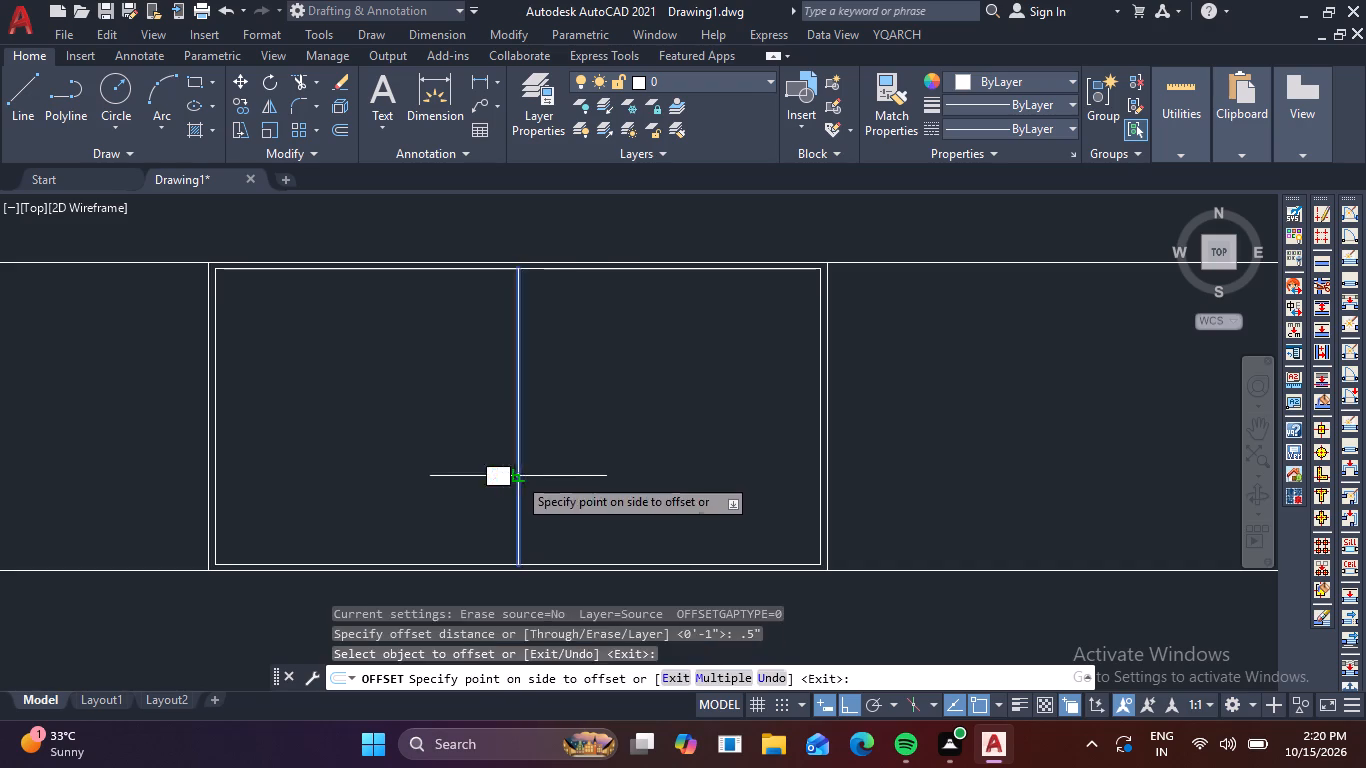
left_click(596, 454)
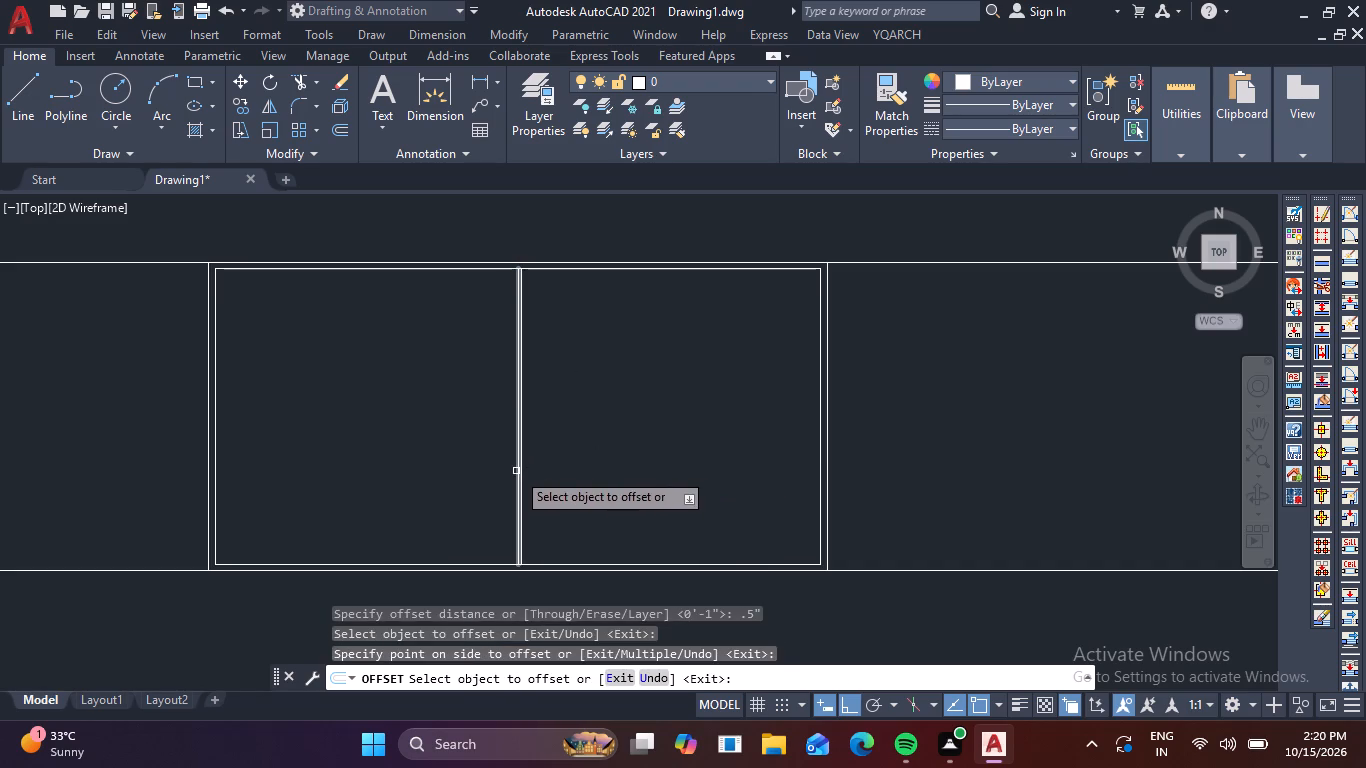
left_click(516, 471)
left_click(393, 509)
scroll(521, 429, "up", 2)
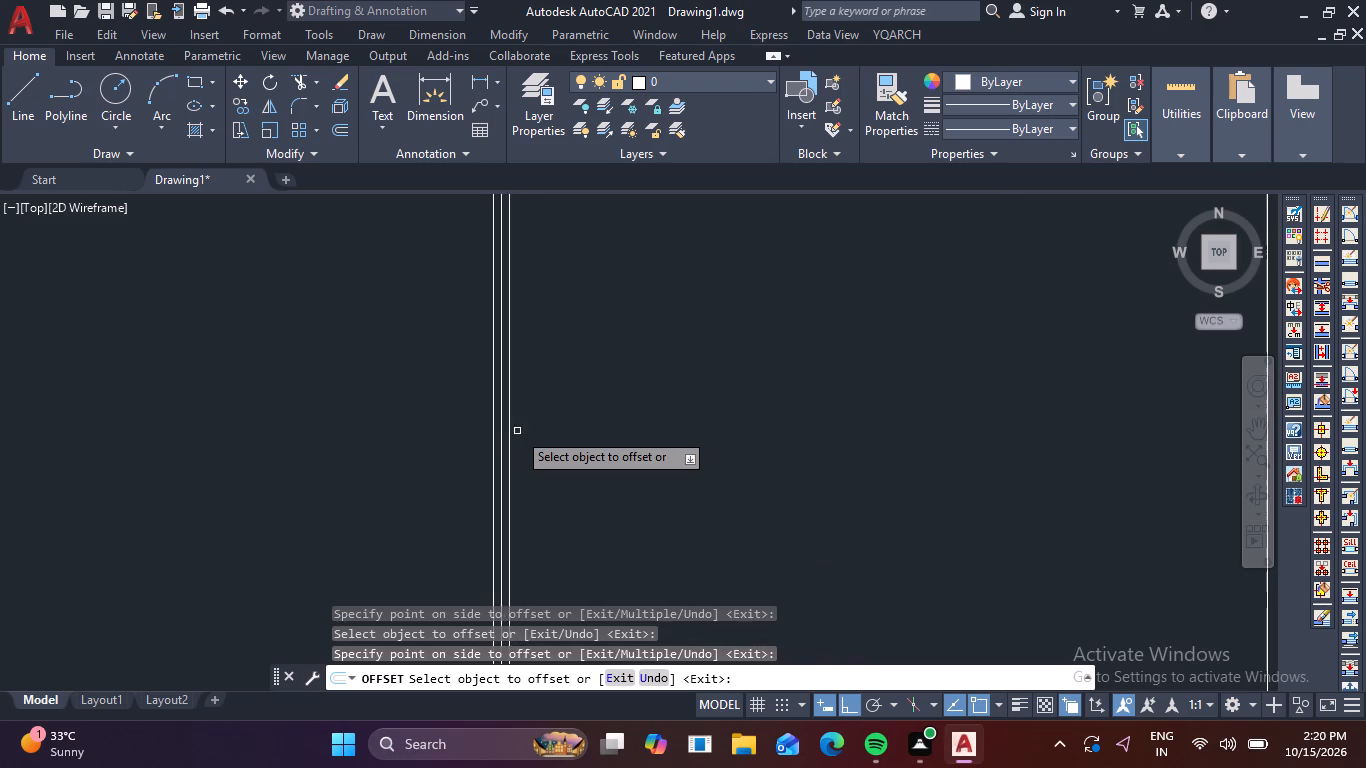
Erase the original vertical centre line between its two offset copies in the opening.
key("Escape")
left_click(500, 440)
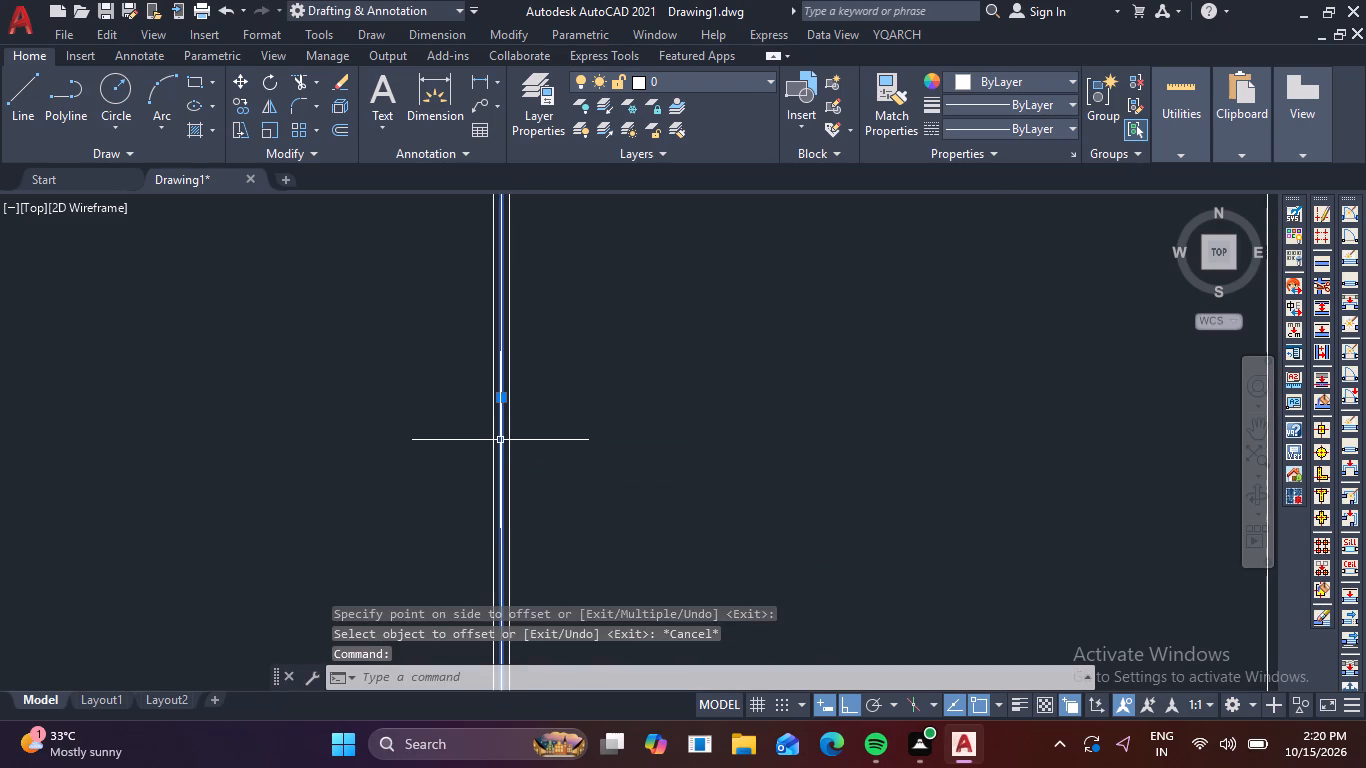
key("Delete")
scroll(500, 440, "down", 4)
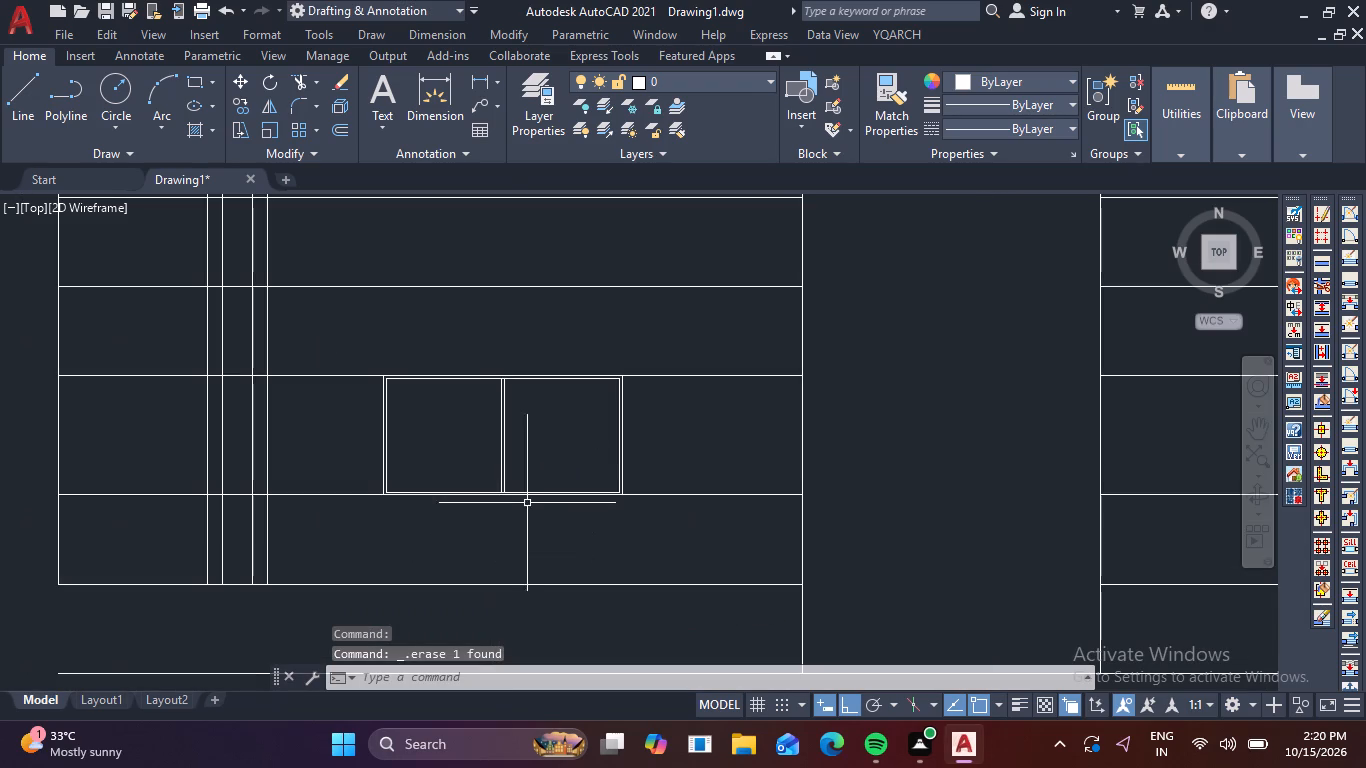
Trim the inner rectangle's bottom and top edges between the two vertical divider lines.
scroll(527, 502, "up", 6)
middle_click_drag(107, 339, 463, 367)
scroll(428, 387, "up", 2)
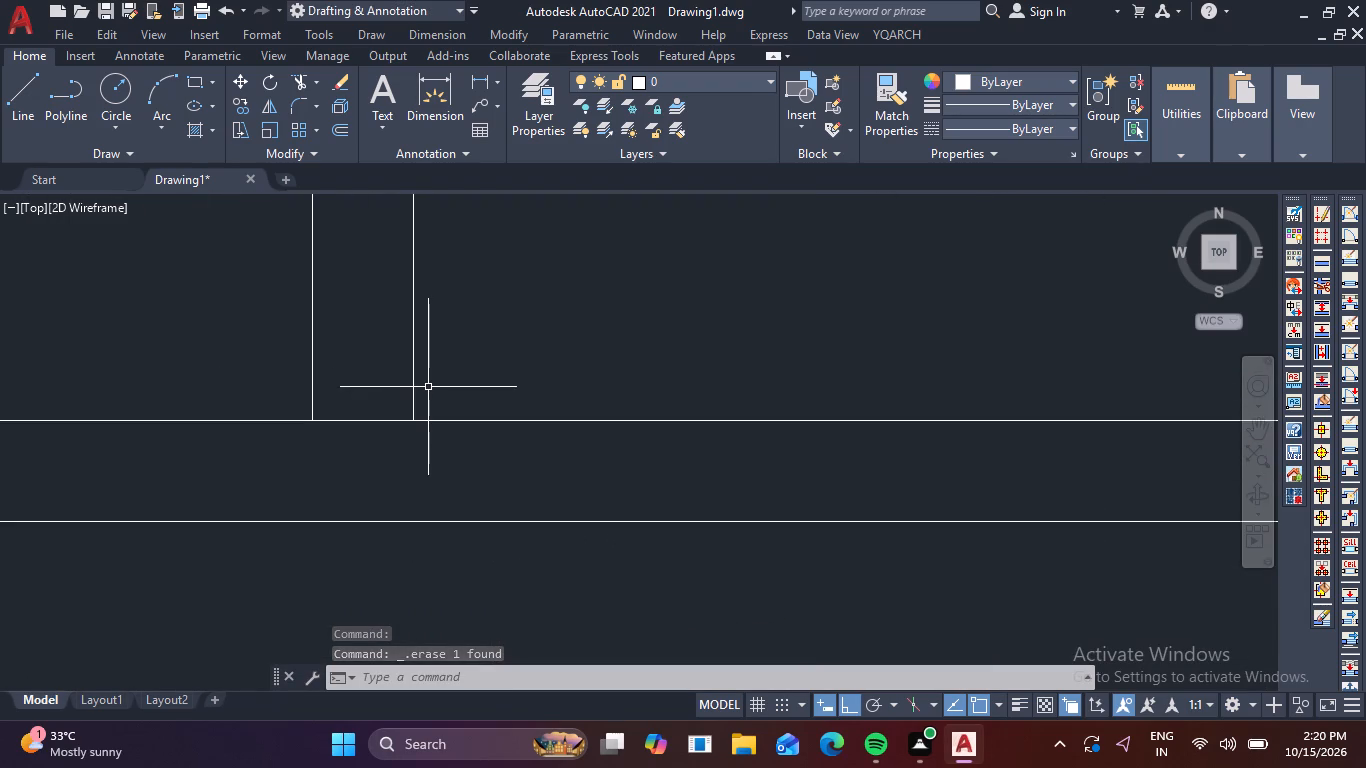
type("tr")
key("space")
left_click(379, 400)
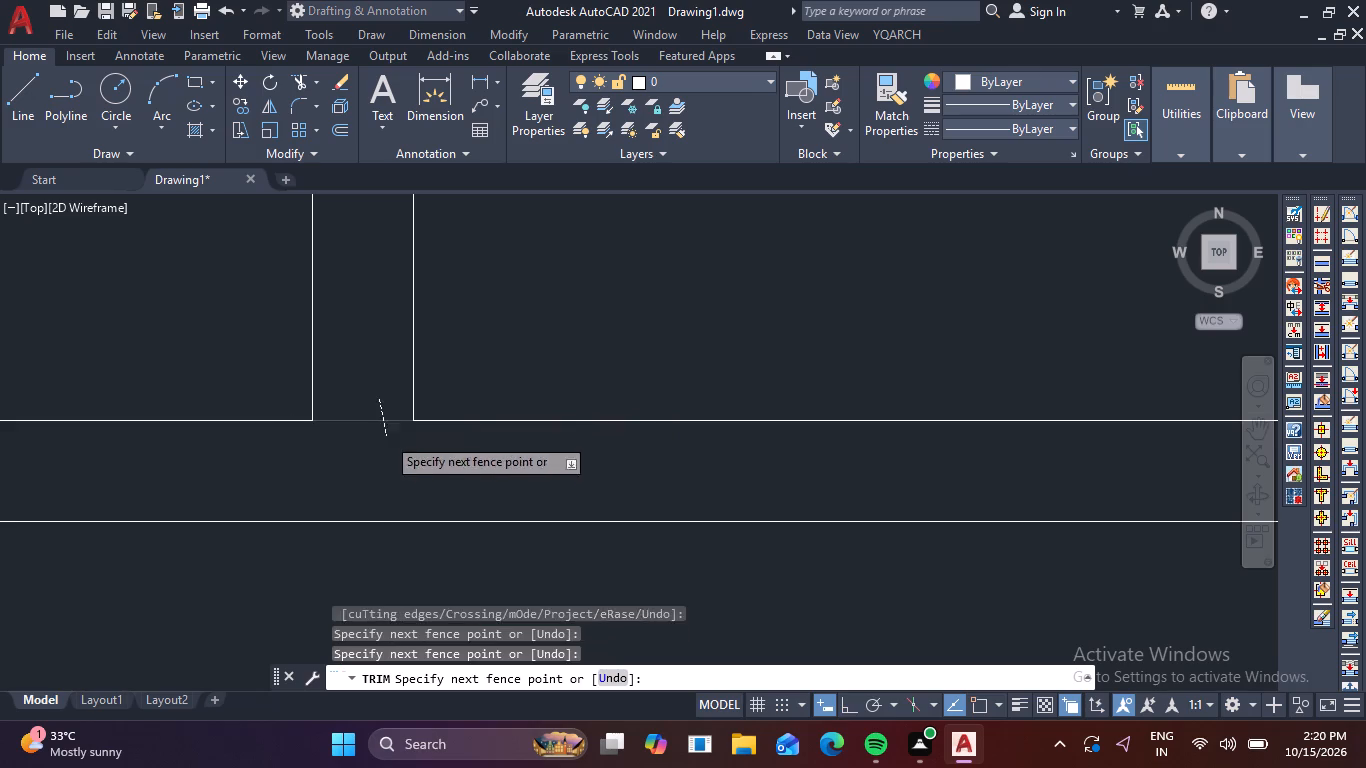
left_click(386, 436)
scroll(401, 429, "down", 4)
middle_click_drag(554, 281, 668, 640)
scroll(694, 519, "down", 2)
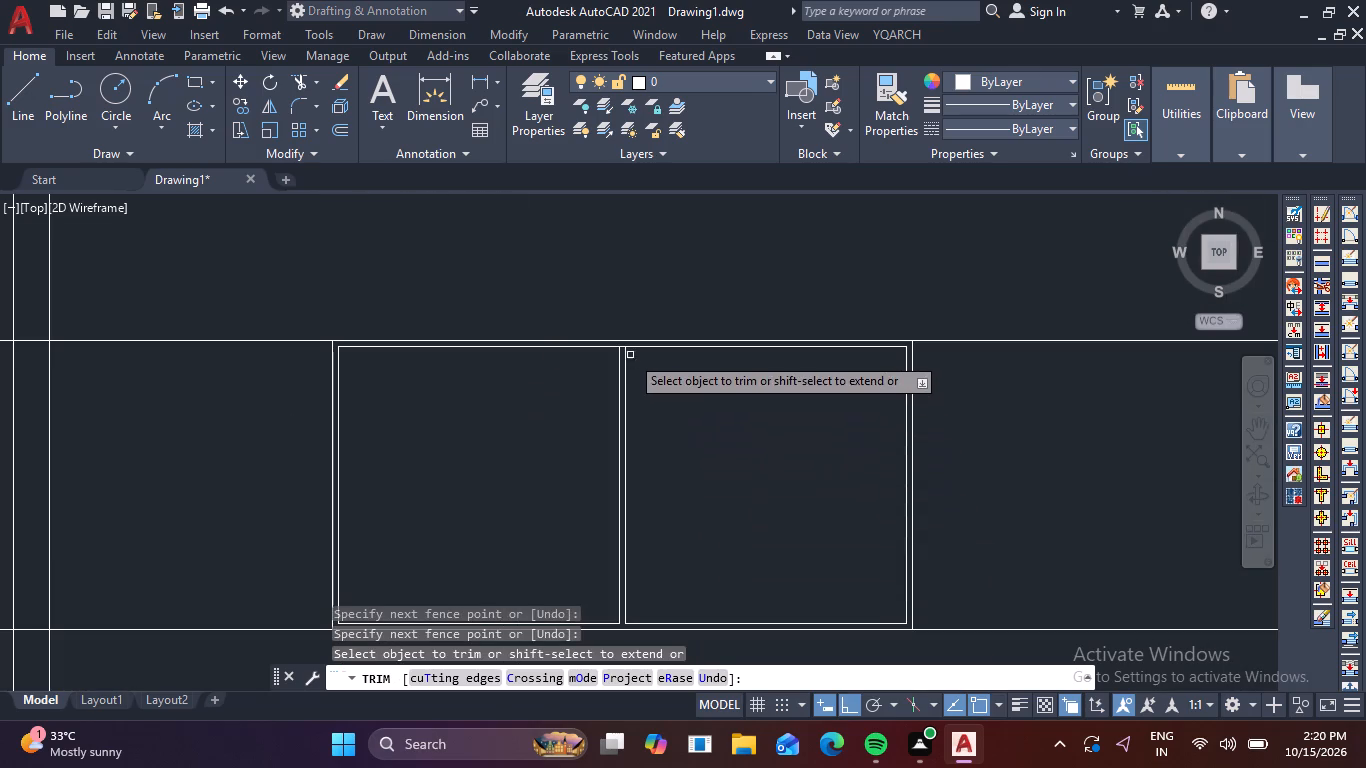
scroll(627, 344, "up", 4)
left_click(572, 356)
left_click(552, 397)
key("Escape")
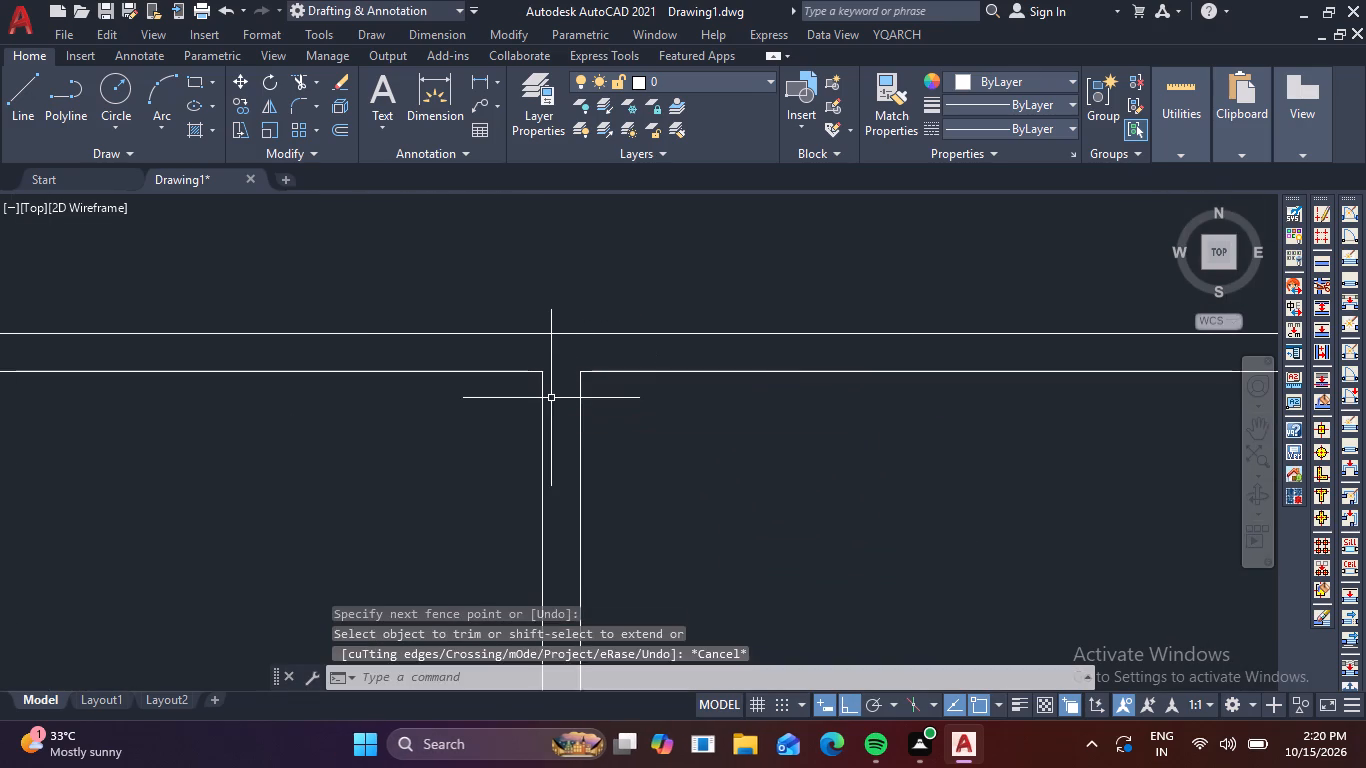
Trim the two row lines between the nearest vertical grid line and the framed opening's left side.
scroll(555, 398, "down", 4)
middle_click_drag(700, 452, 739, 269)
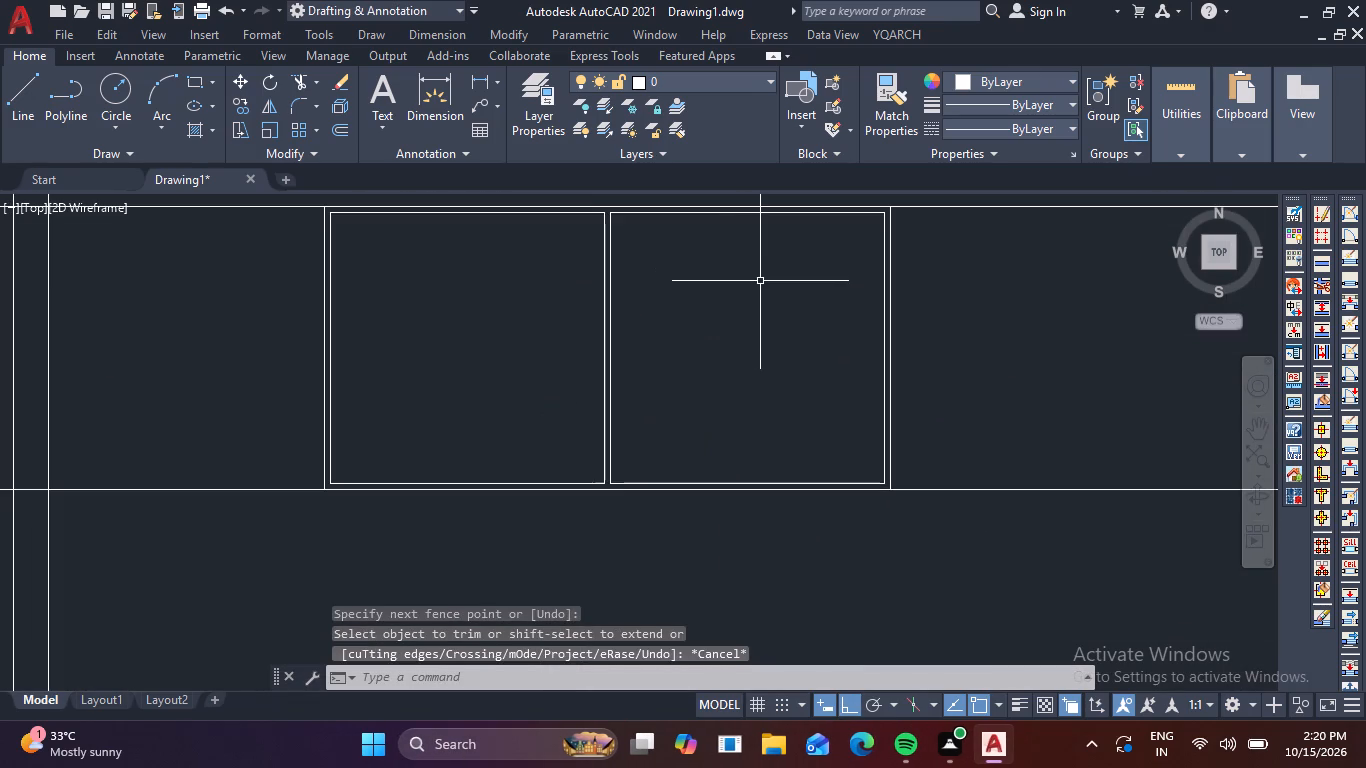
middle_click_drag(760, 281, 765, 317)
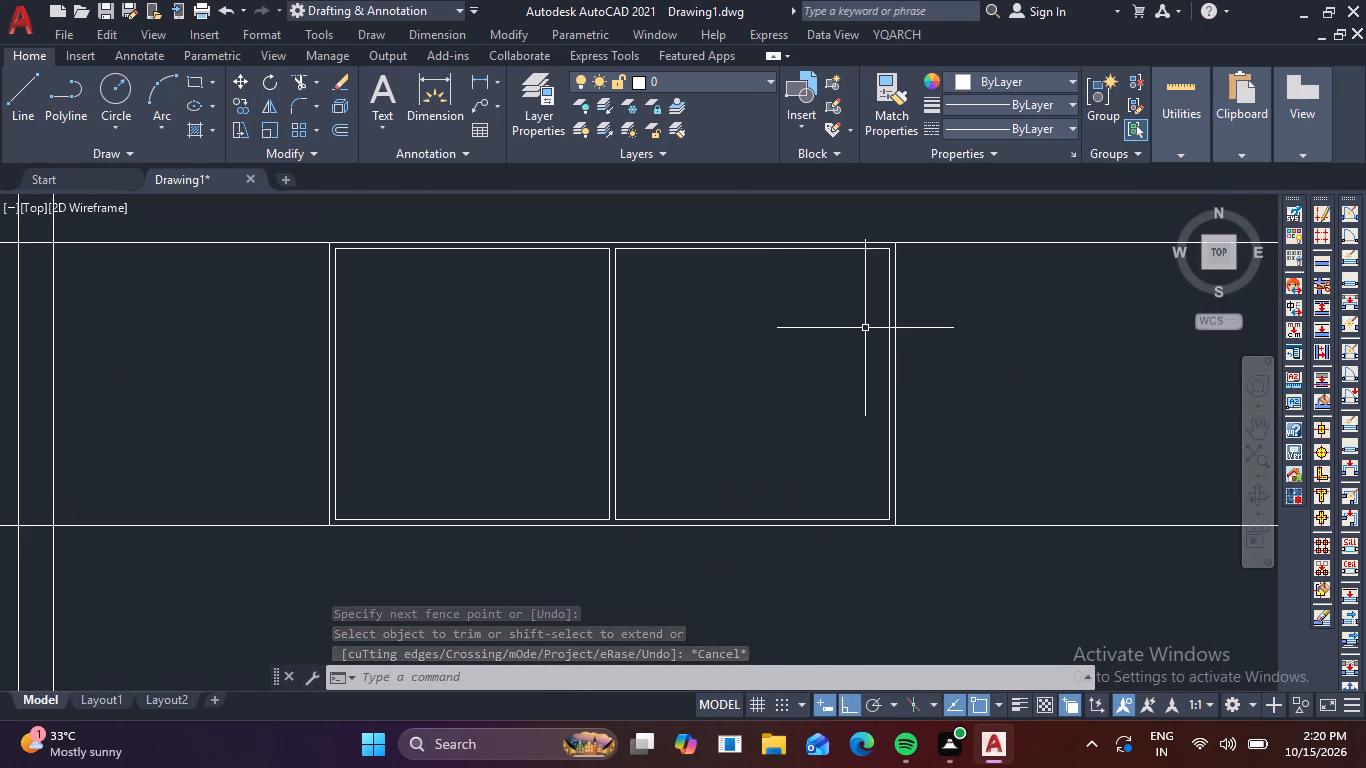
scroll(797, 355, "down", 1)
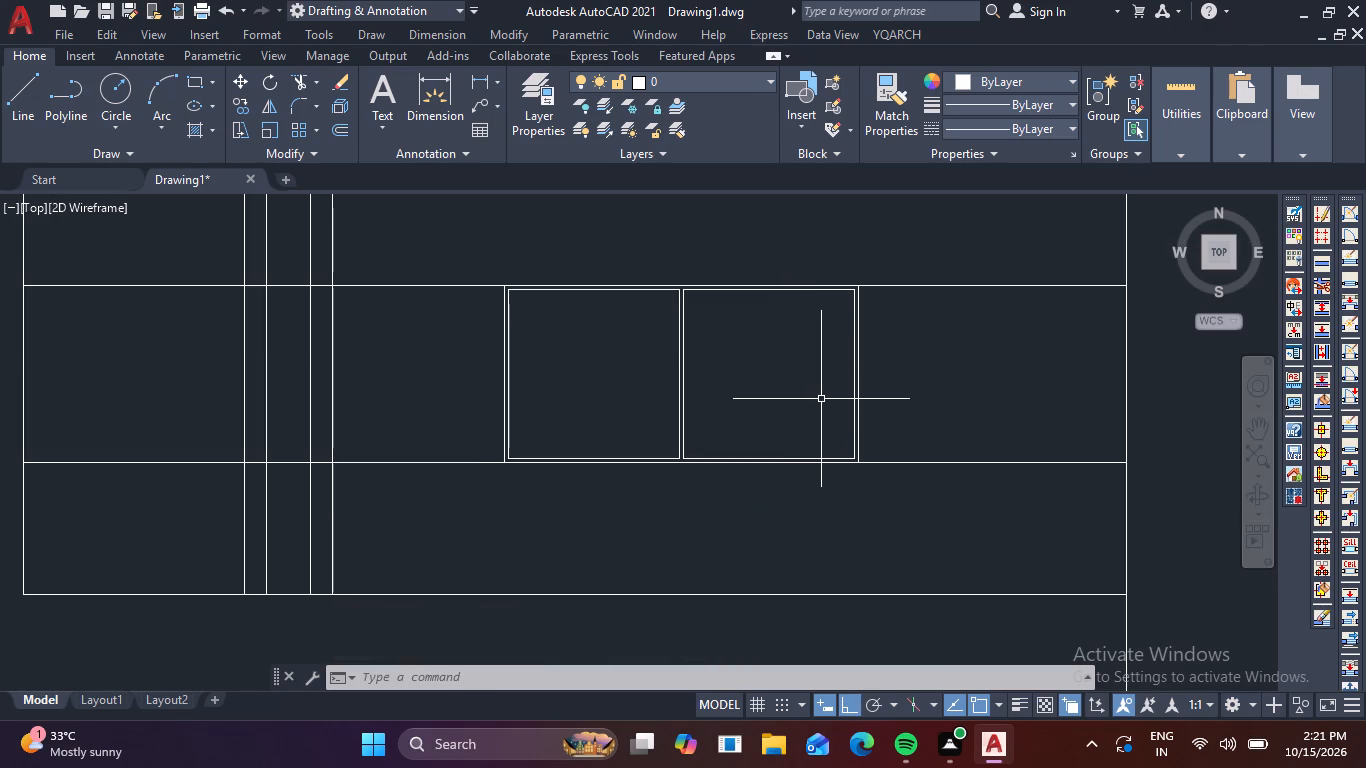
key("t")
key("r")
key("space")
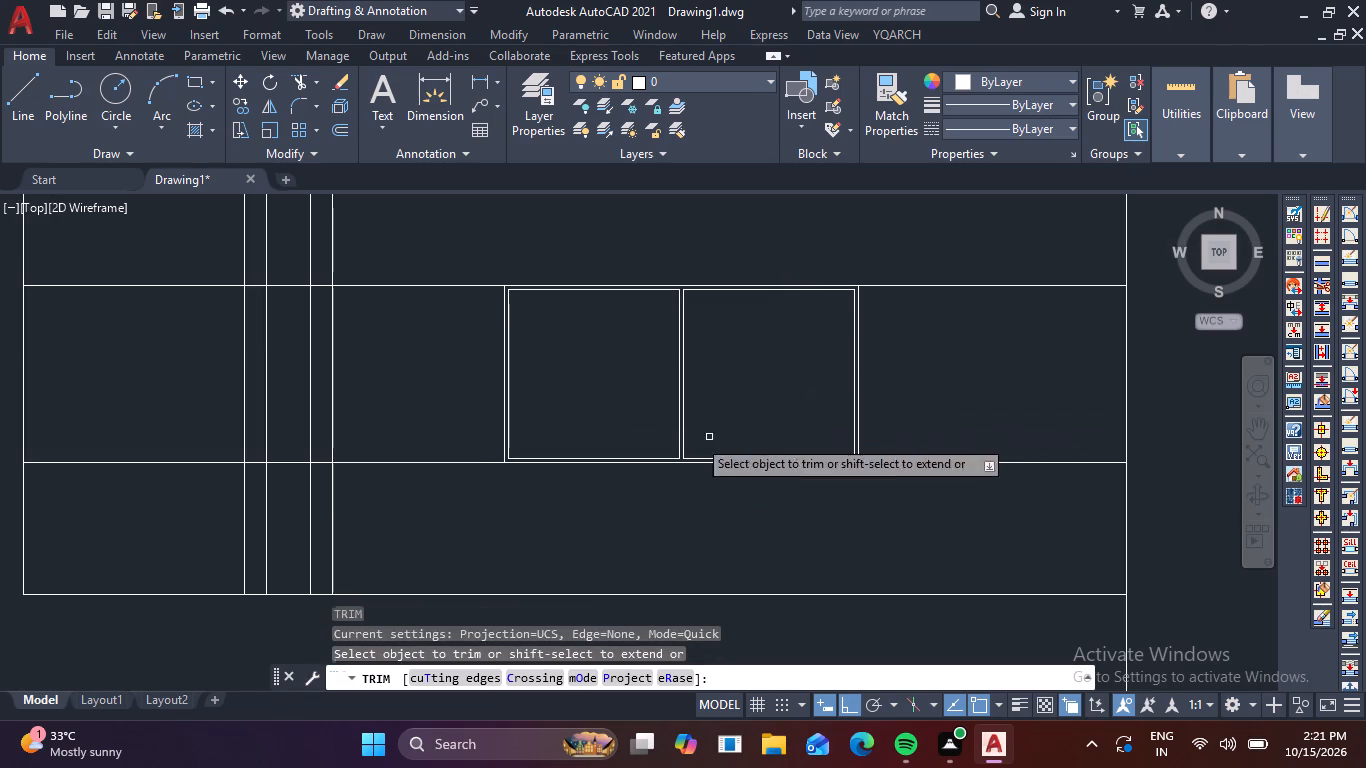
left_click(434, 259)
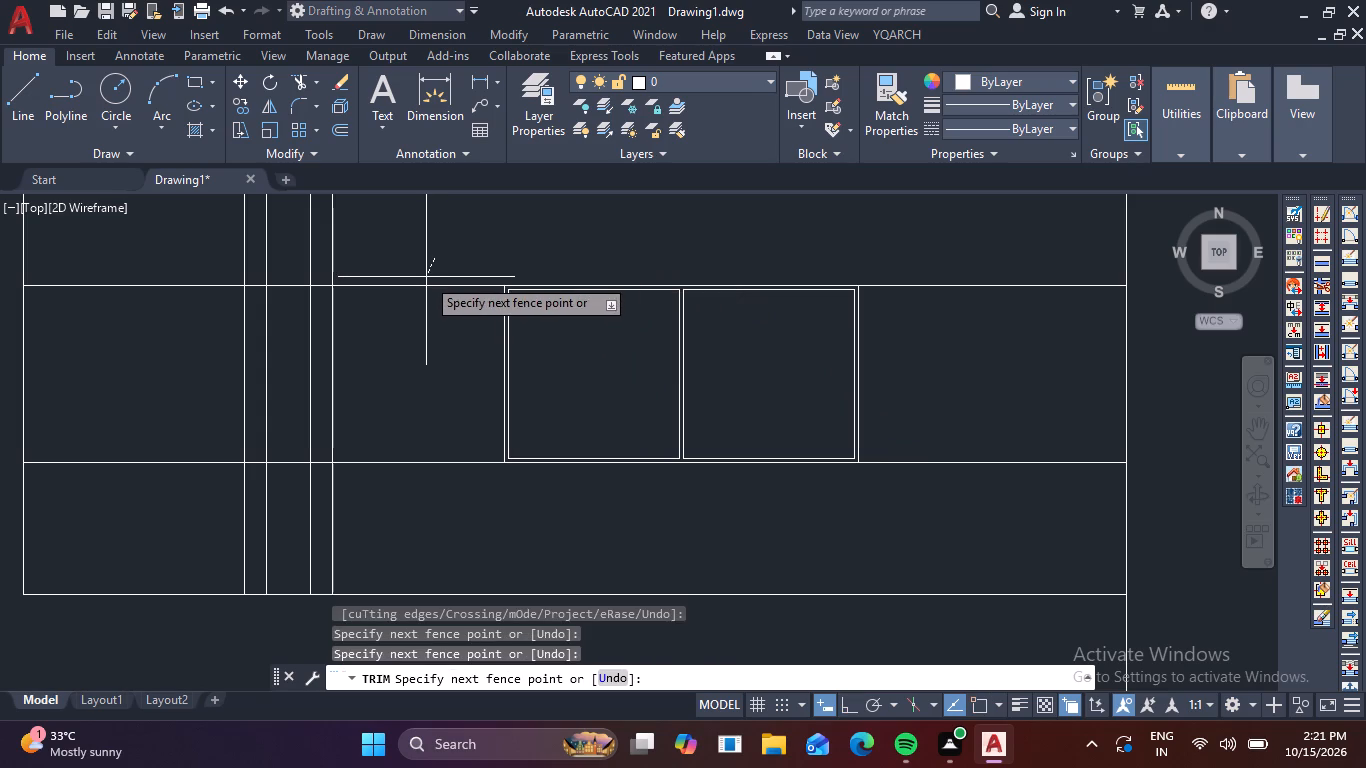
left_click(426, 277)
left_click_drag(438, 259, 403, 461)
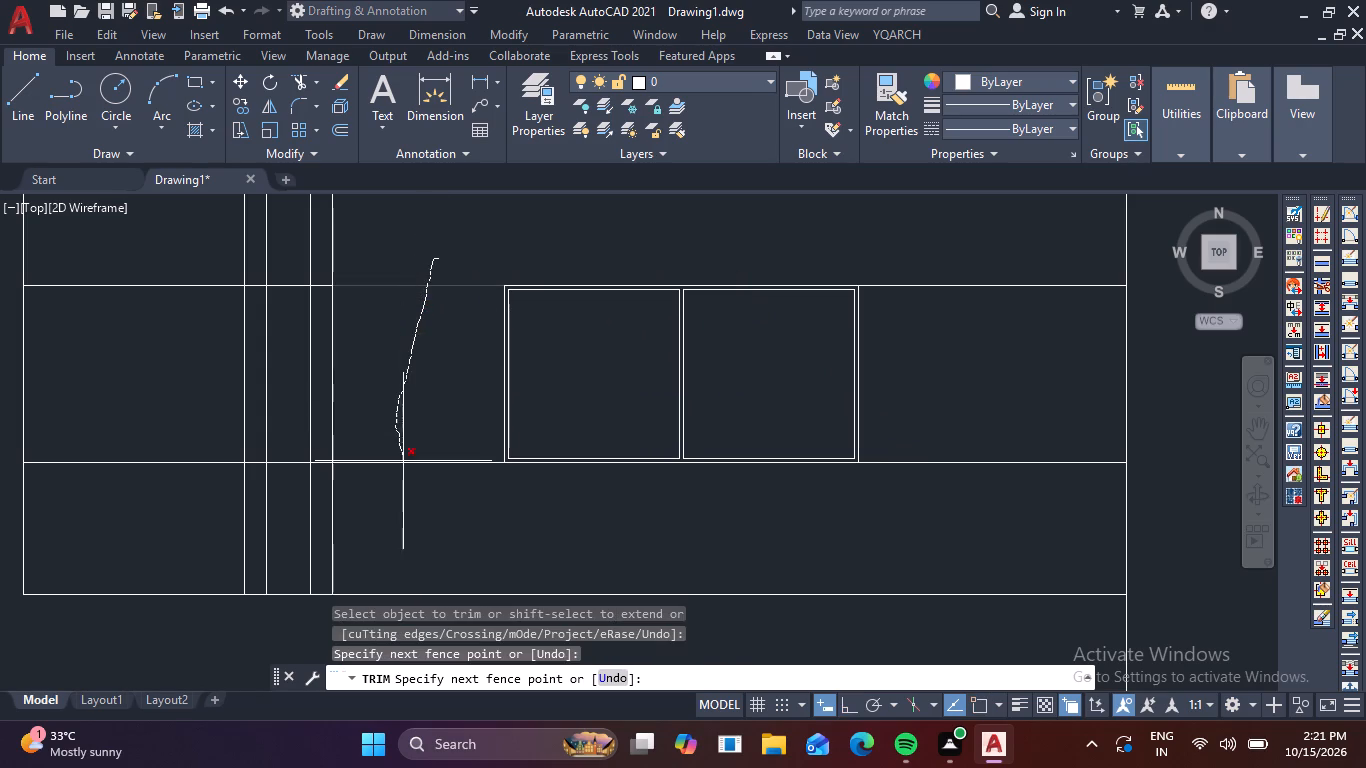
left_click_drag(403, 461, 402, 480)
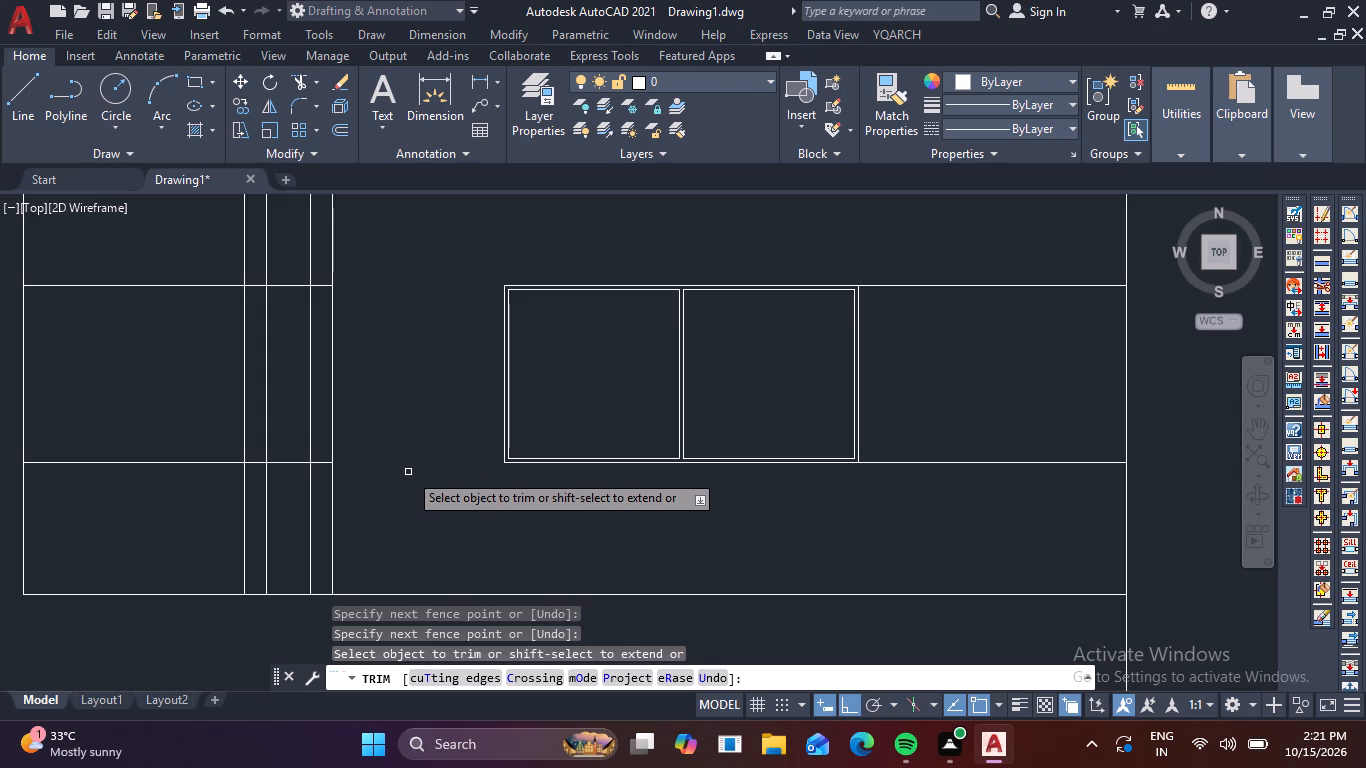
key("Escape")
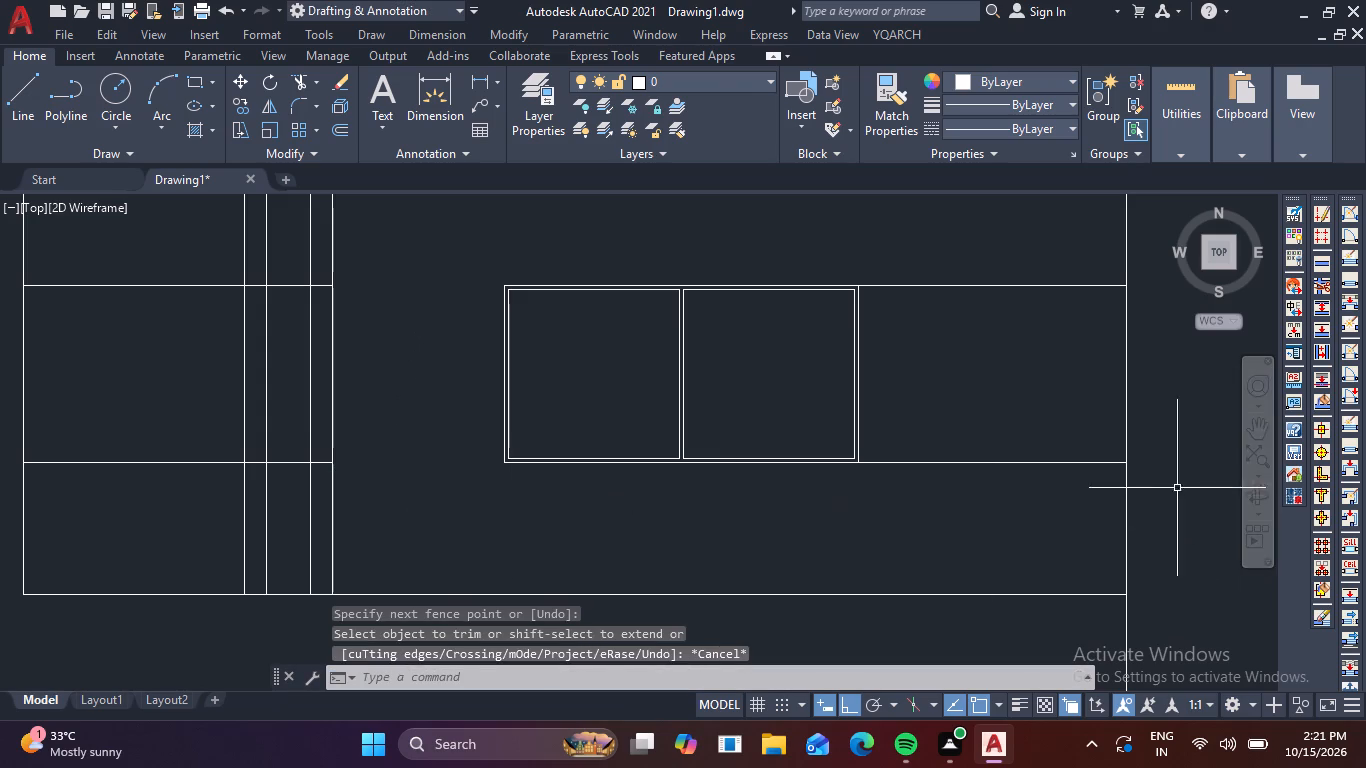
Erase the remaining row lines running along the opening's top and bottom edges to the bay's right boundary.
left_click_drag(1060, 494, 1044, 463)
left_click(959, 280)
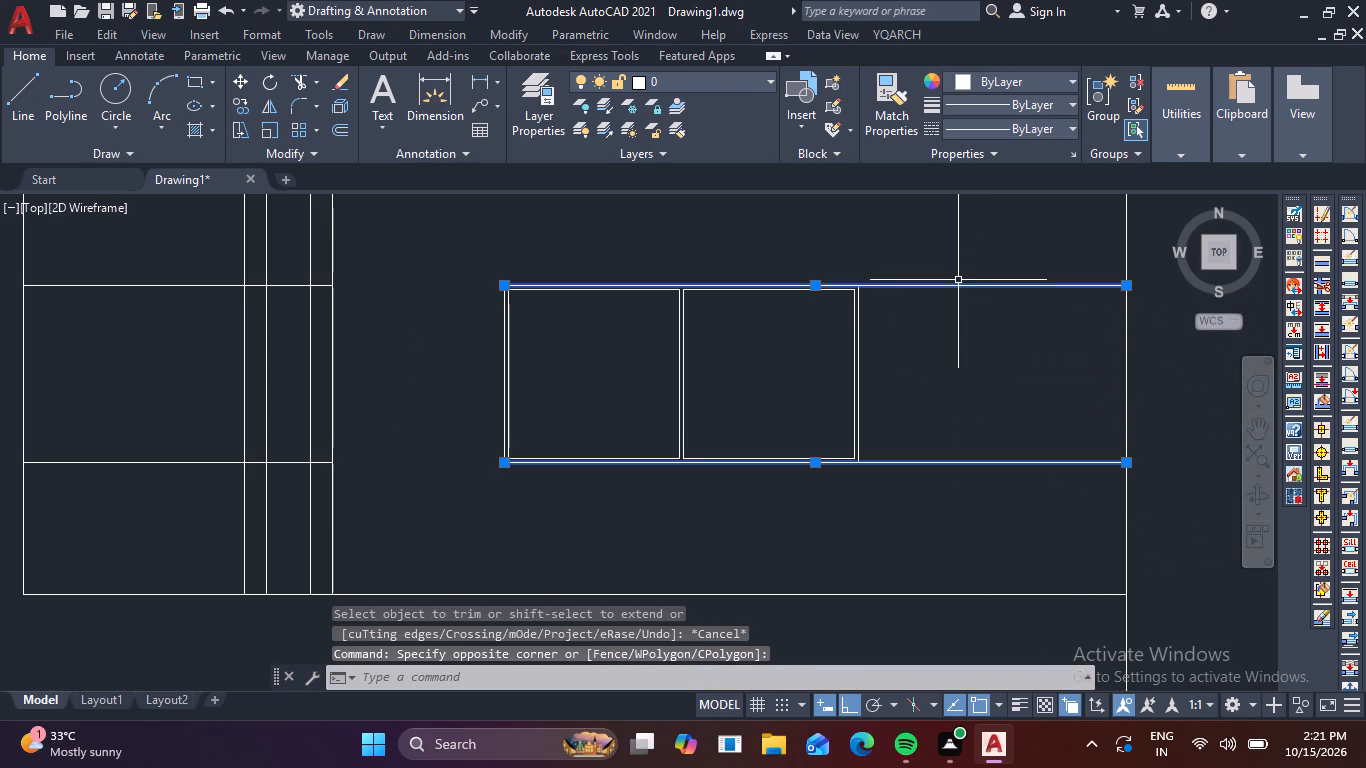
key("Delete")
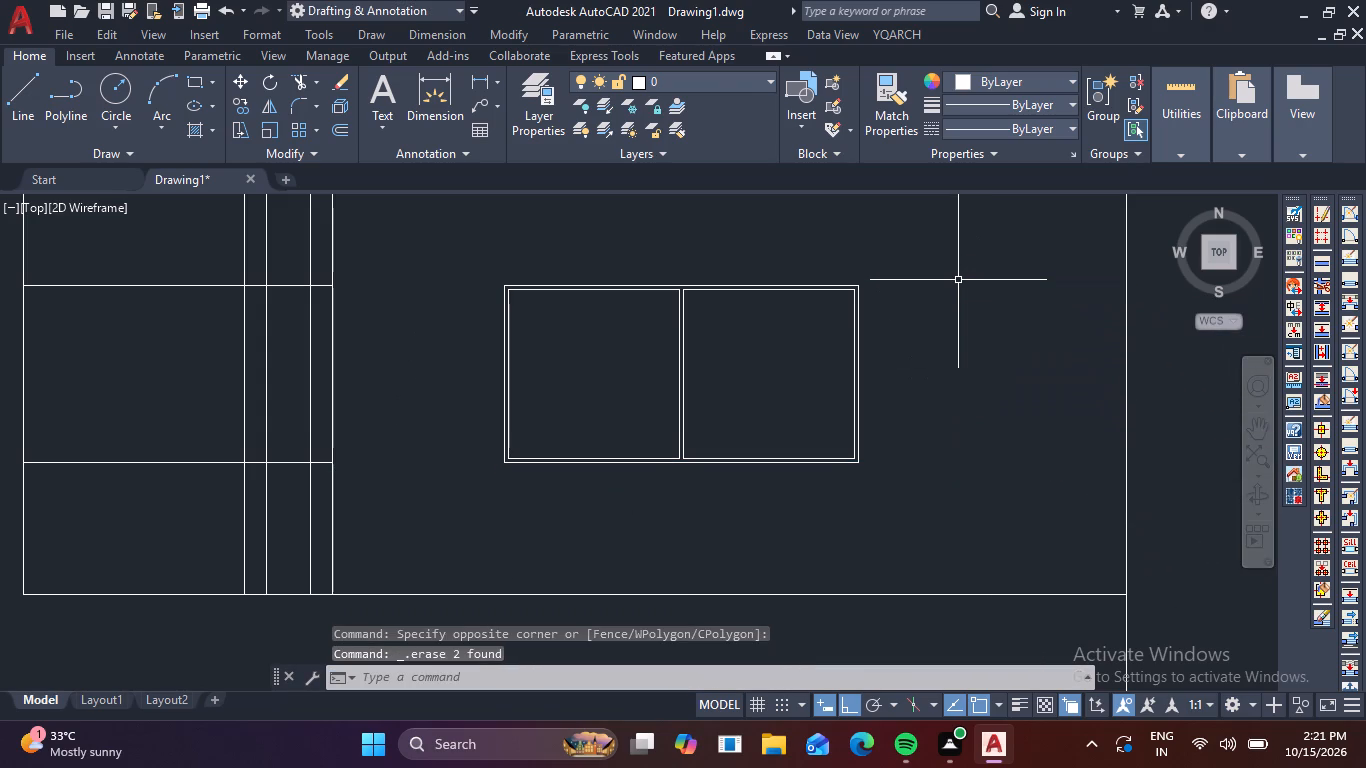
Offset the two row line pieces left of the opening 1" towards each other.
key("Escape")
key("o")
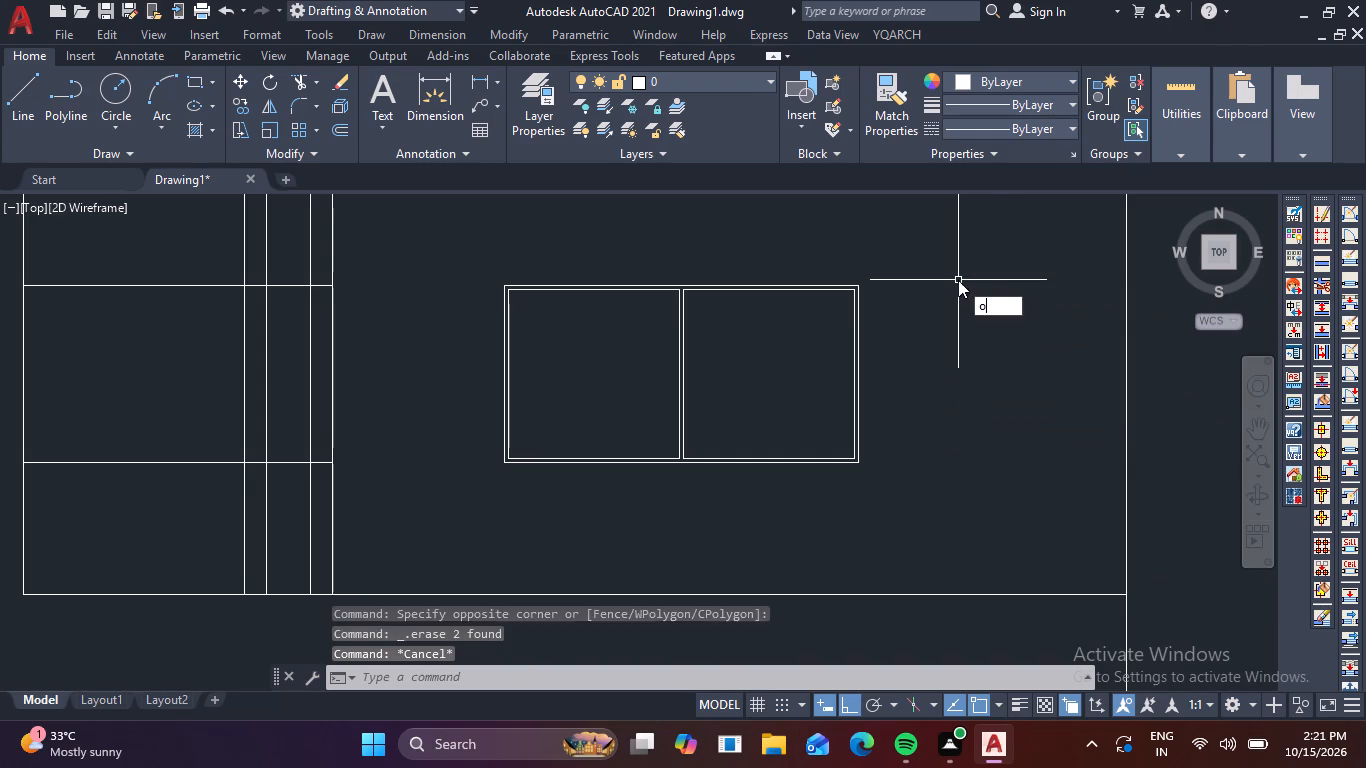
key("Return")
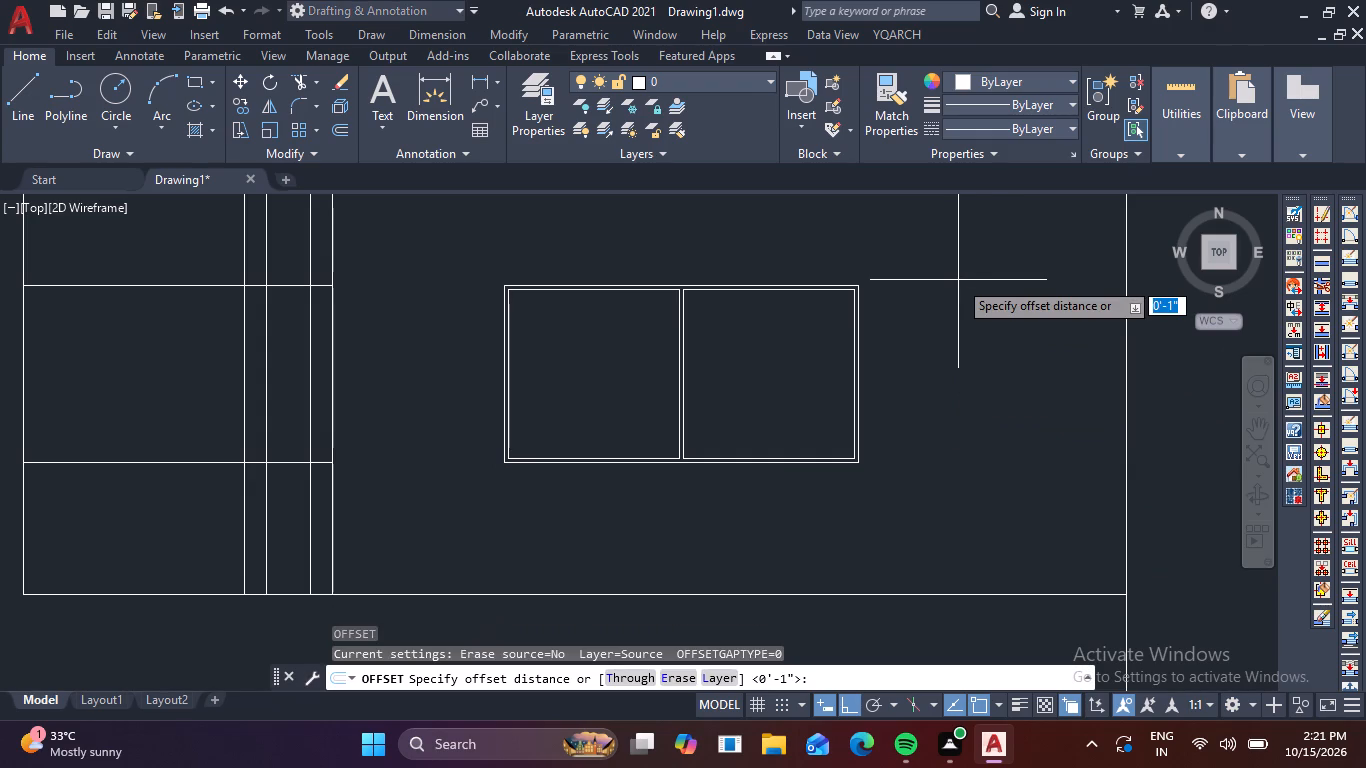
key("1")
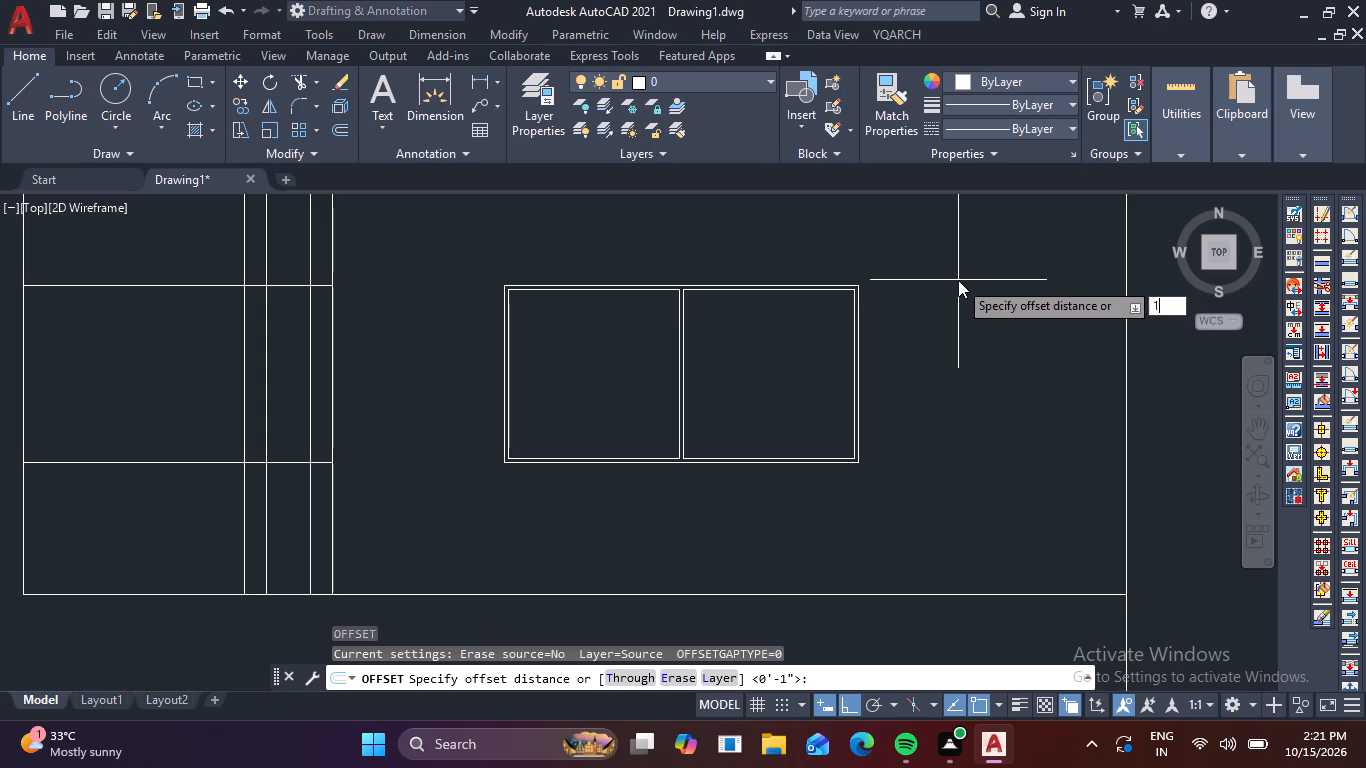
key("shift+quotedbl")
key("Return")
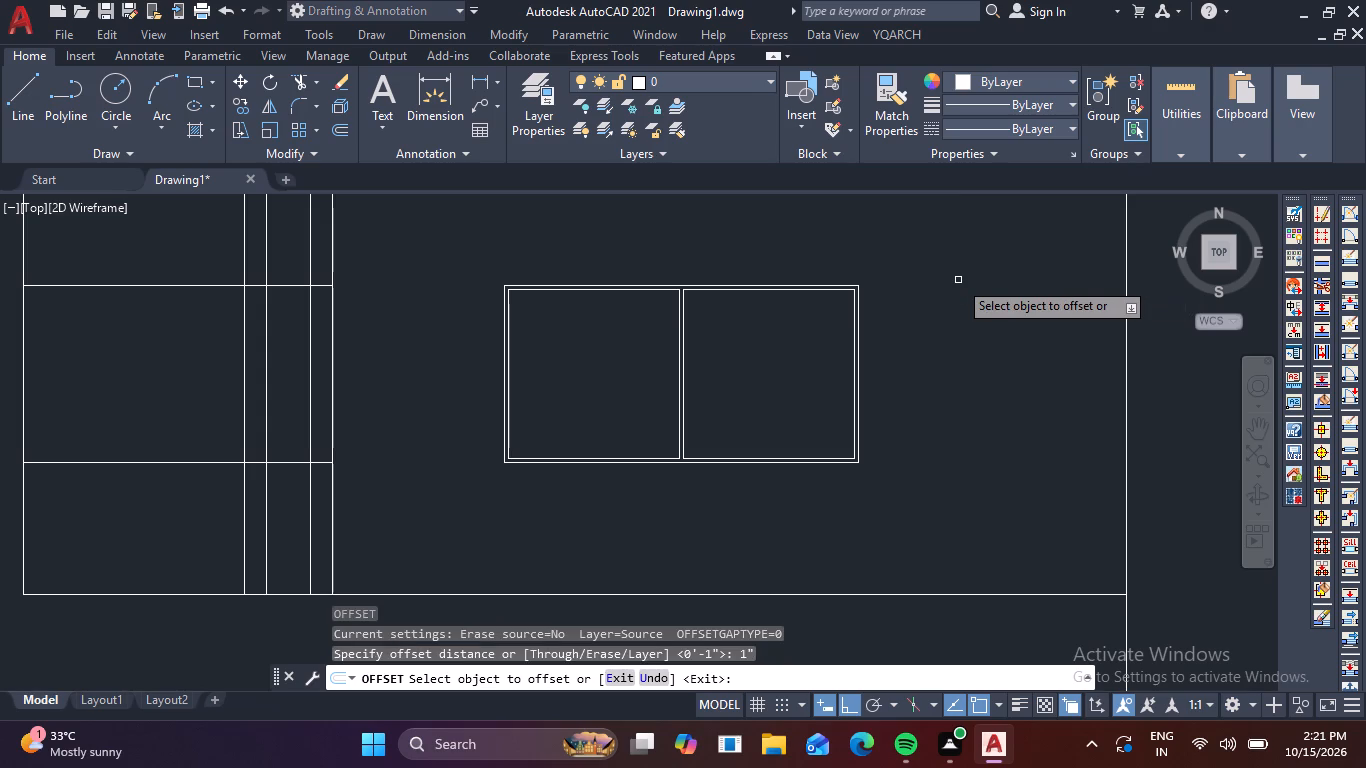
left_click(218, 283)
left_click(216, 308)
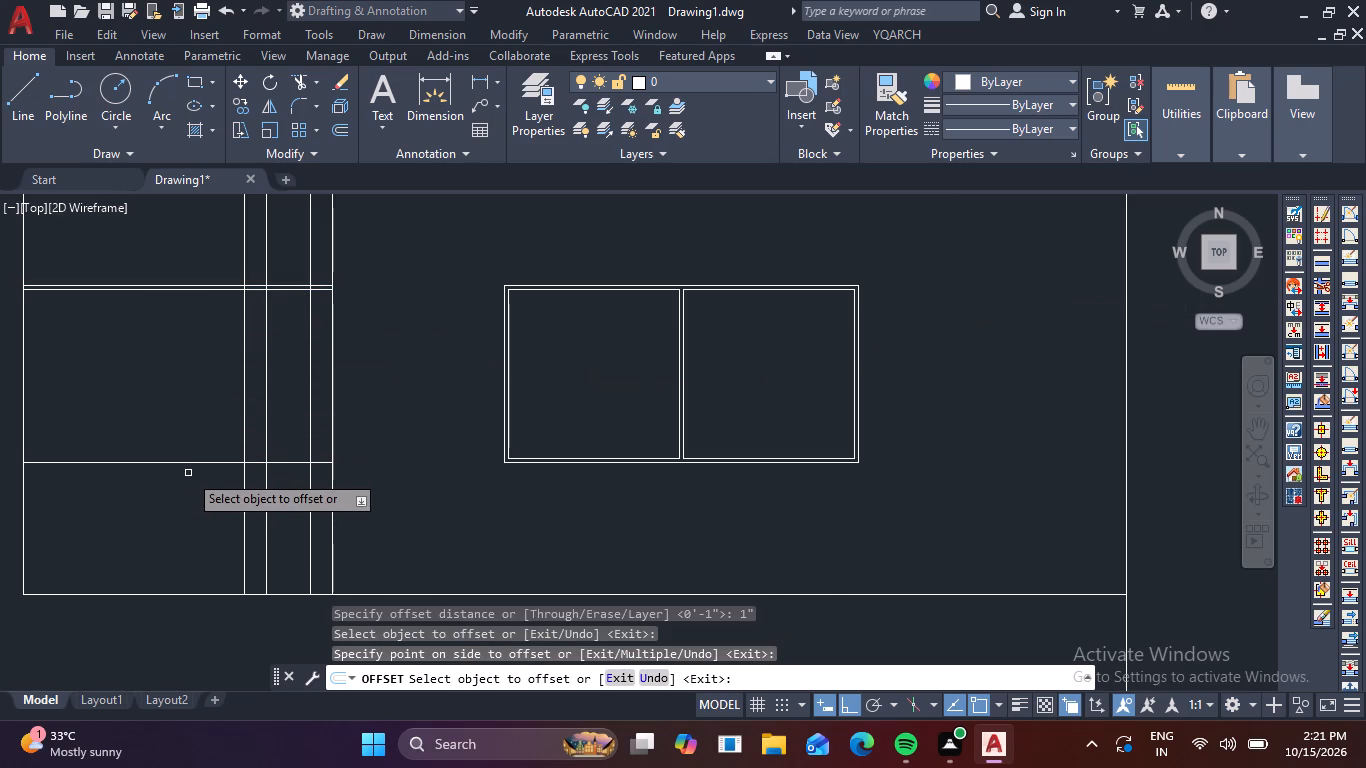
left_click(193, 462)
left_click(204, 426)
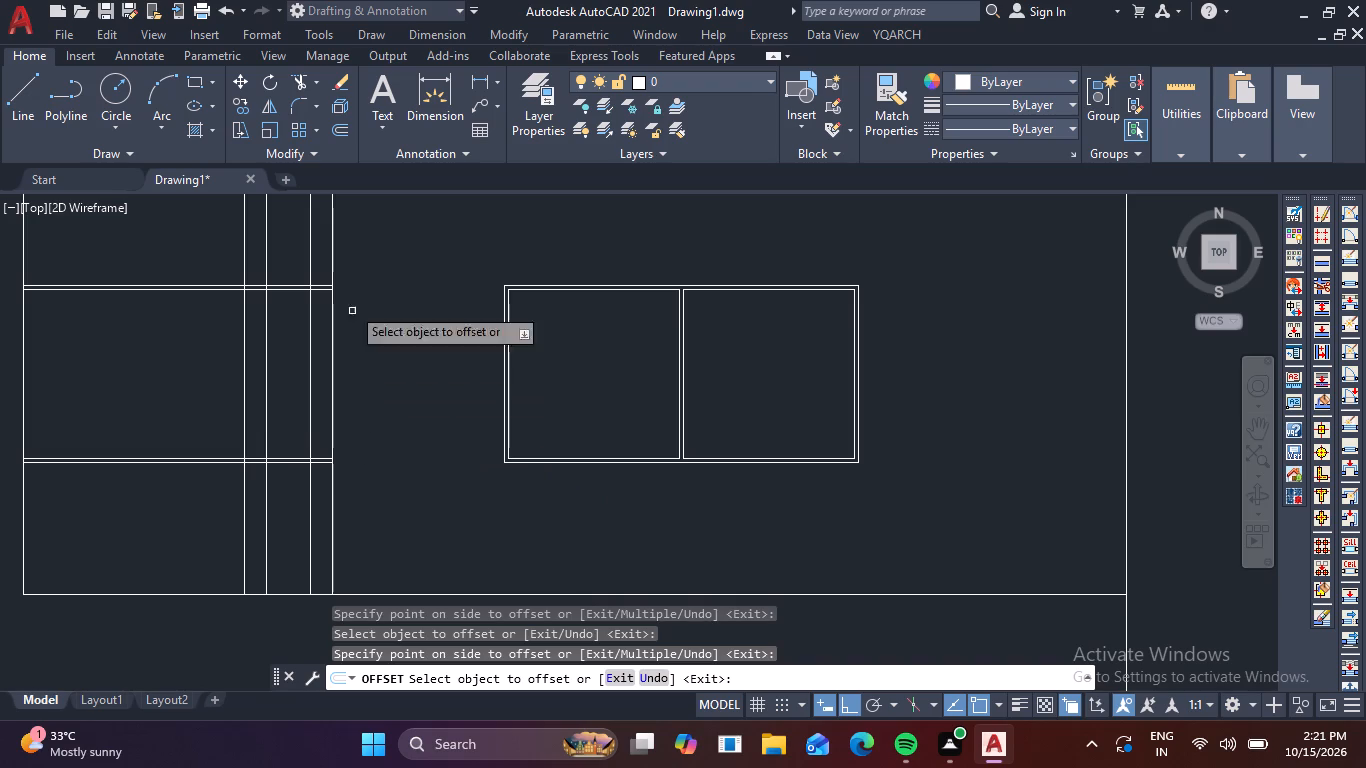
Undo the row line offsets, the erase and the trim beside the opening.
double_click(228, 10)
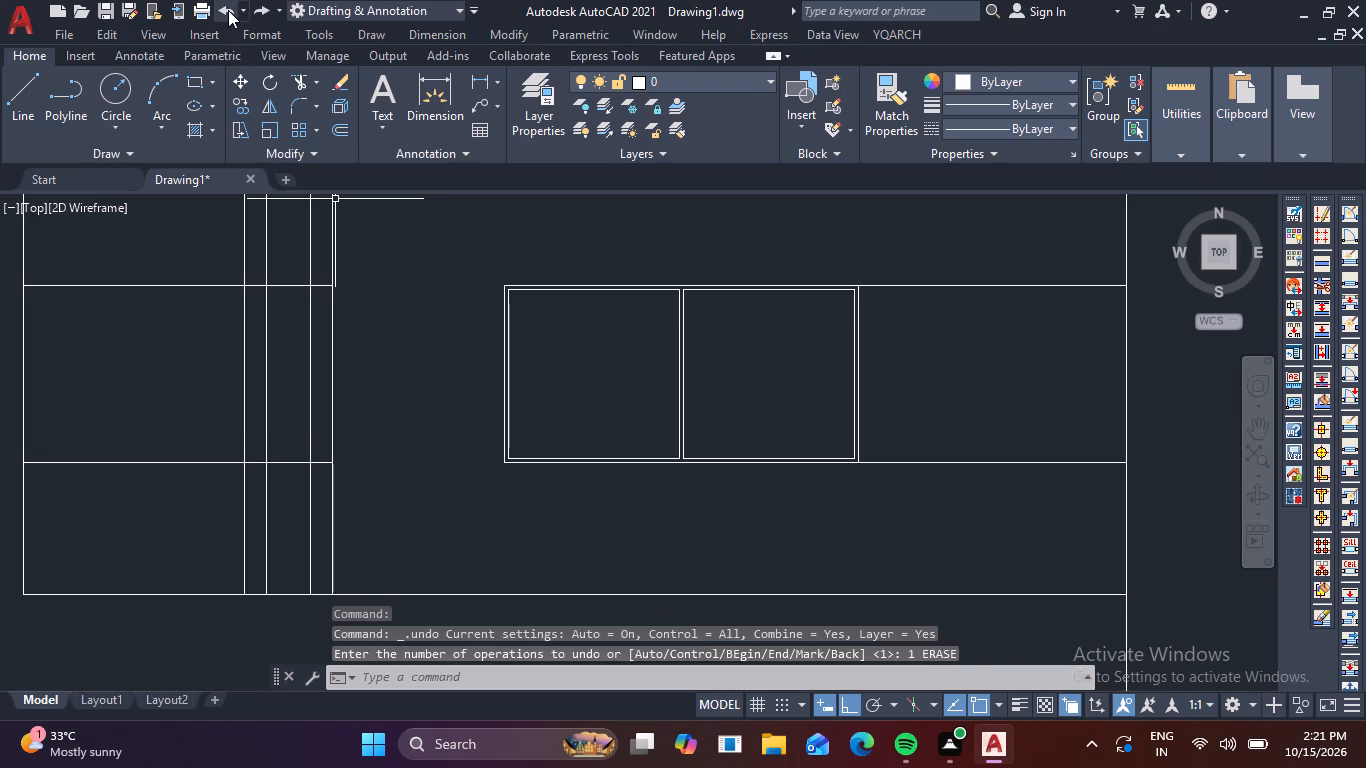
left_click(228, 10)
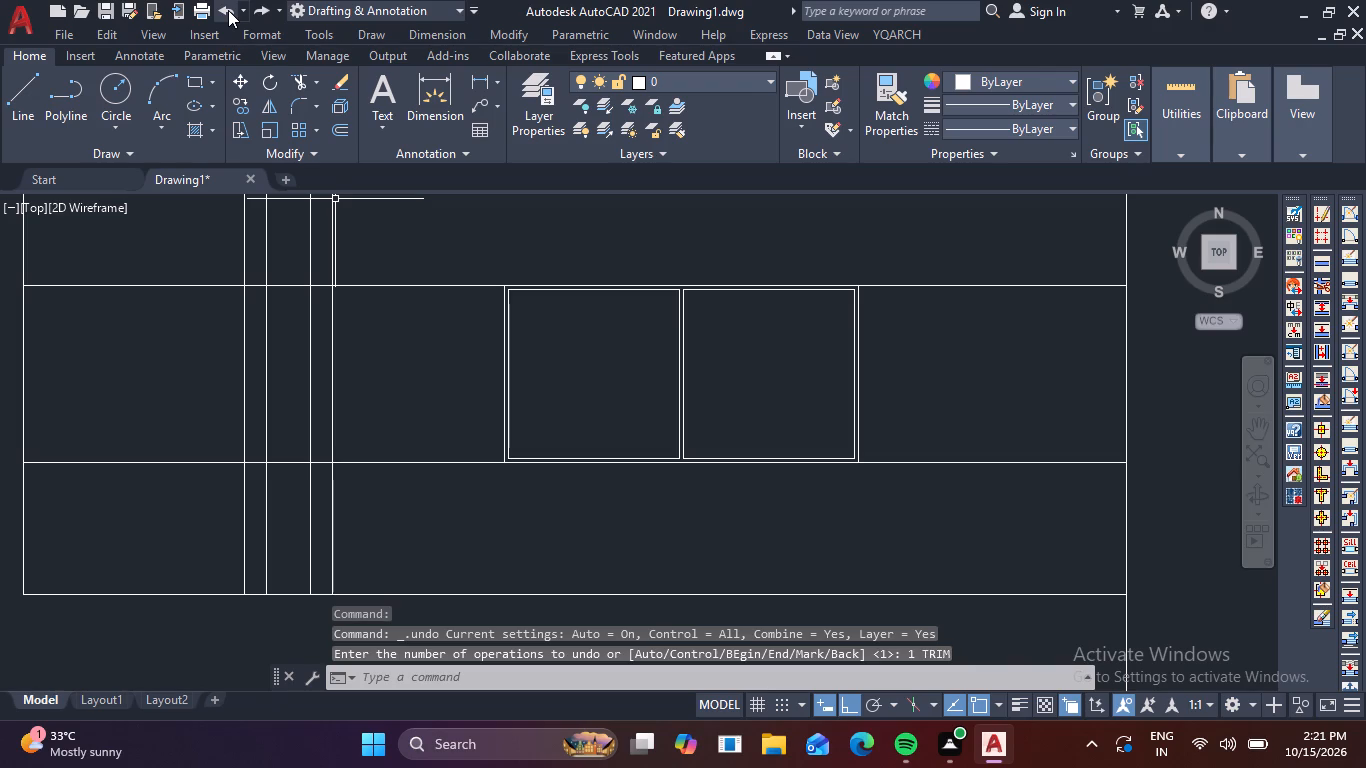
Offset the two full row lines along the opening's top and bottom 1" inward, towards each other.
left_click(466, 462)
key("Escape")
key("o")
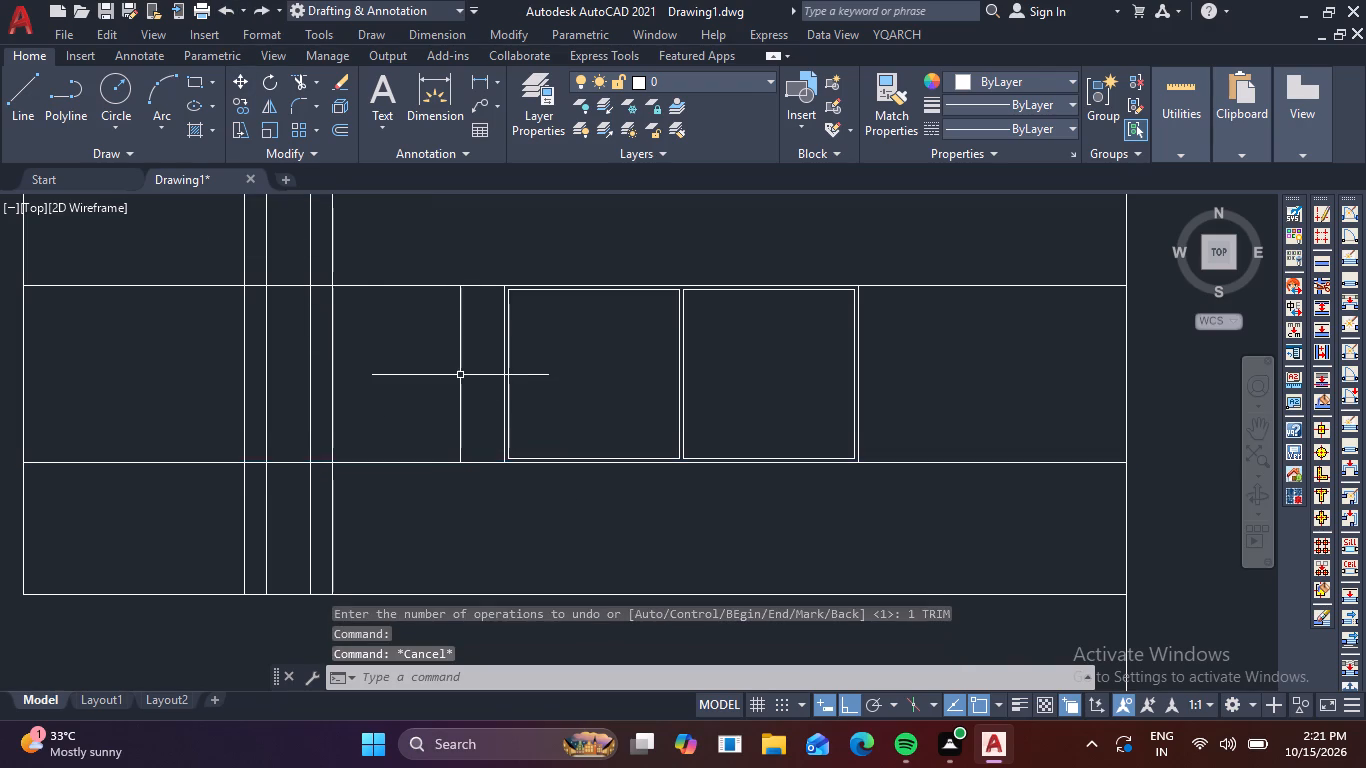
key("Return")
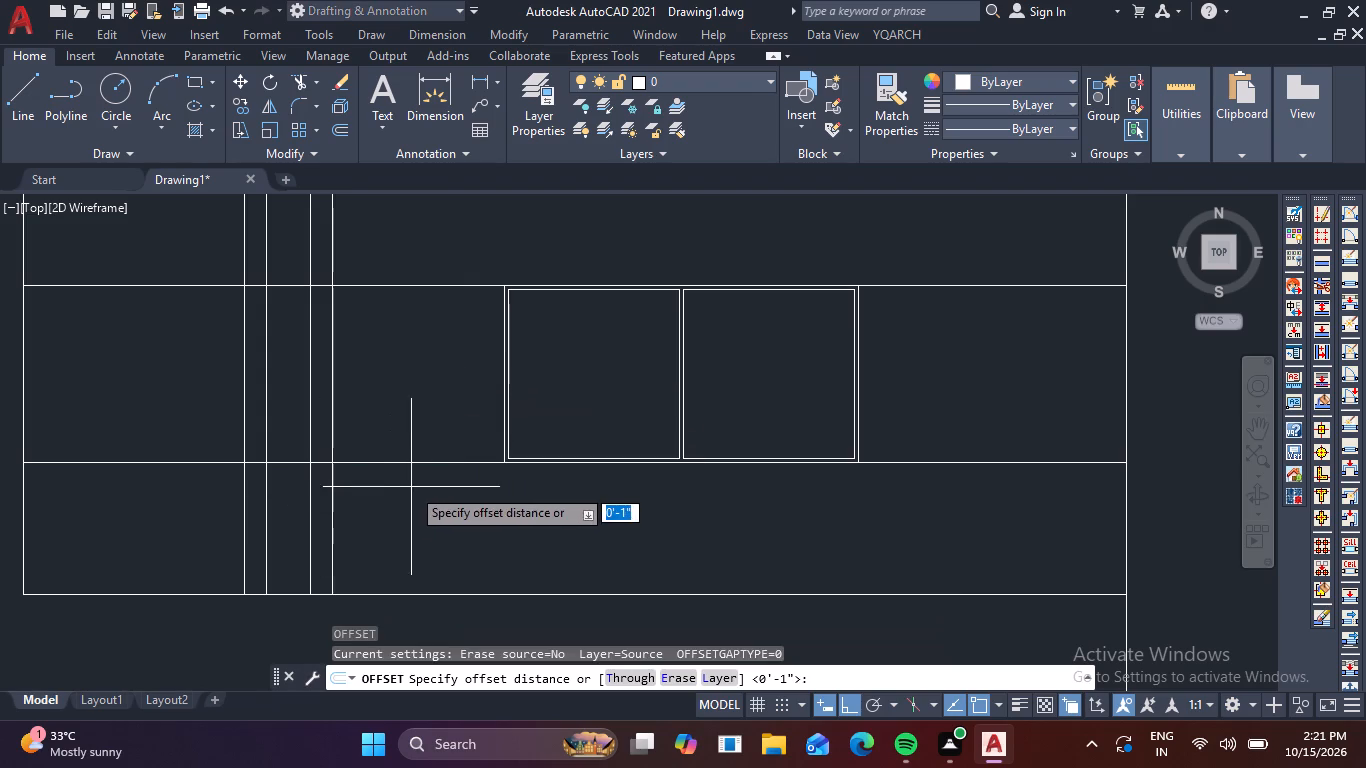
type("1\"")
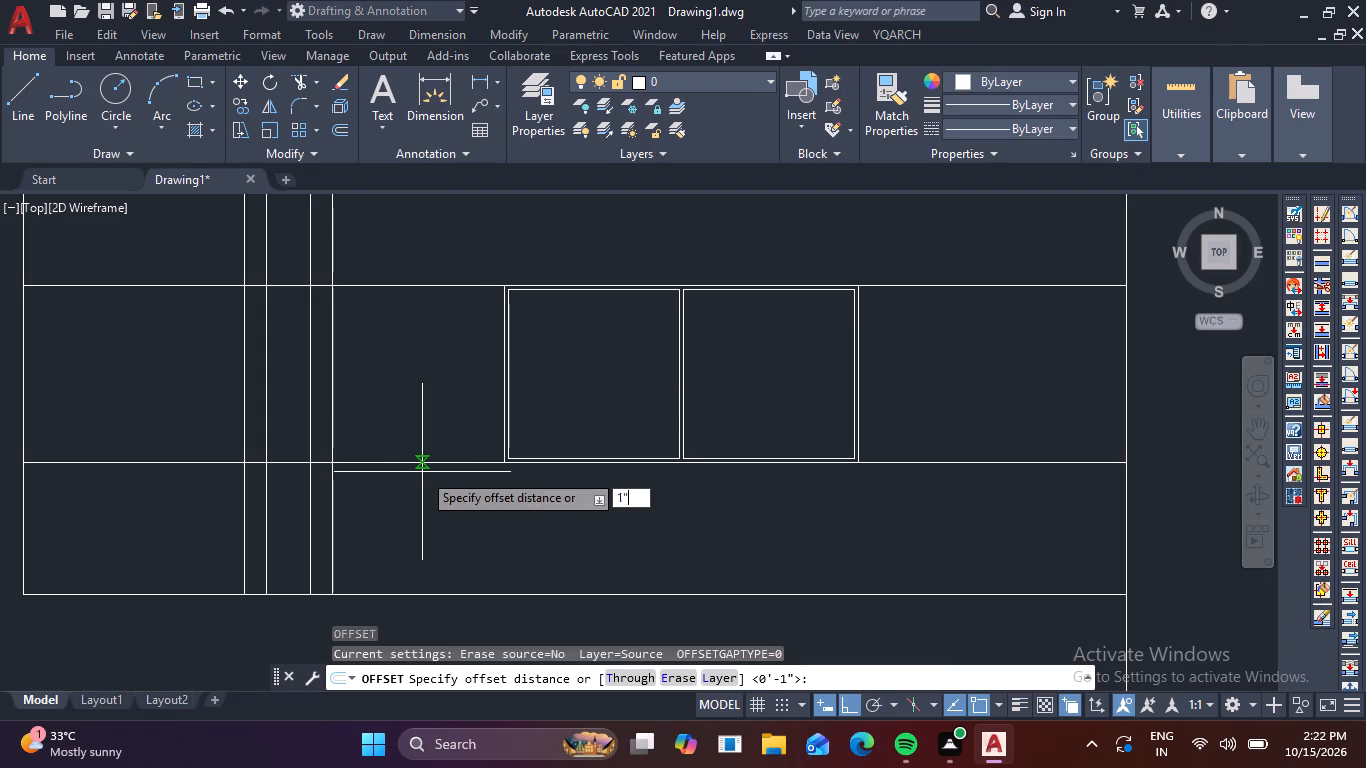
key("Return")
left_click(438, 463)
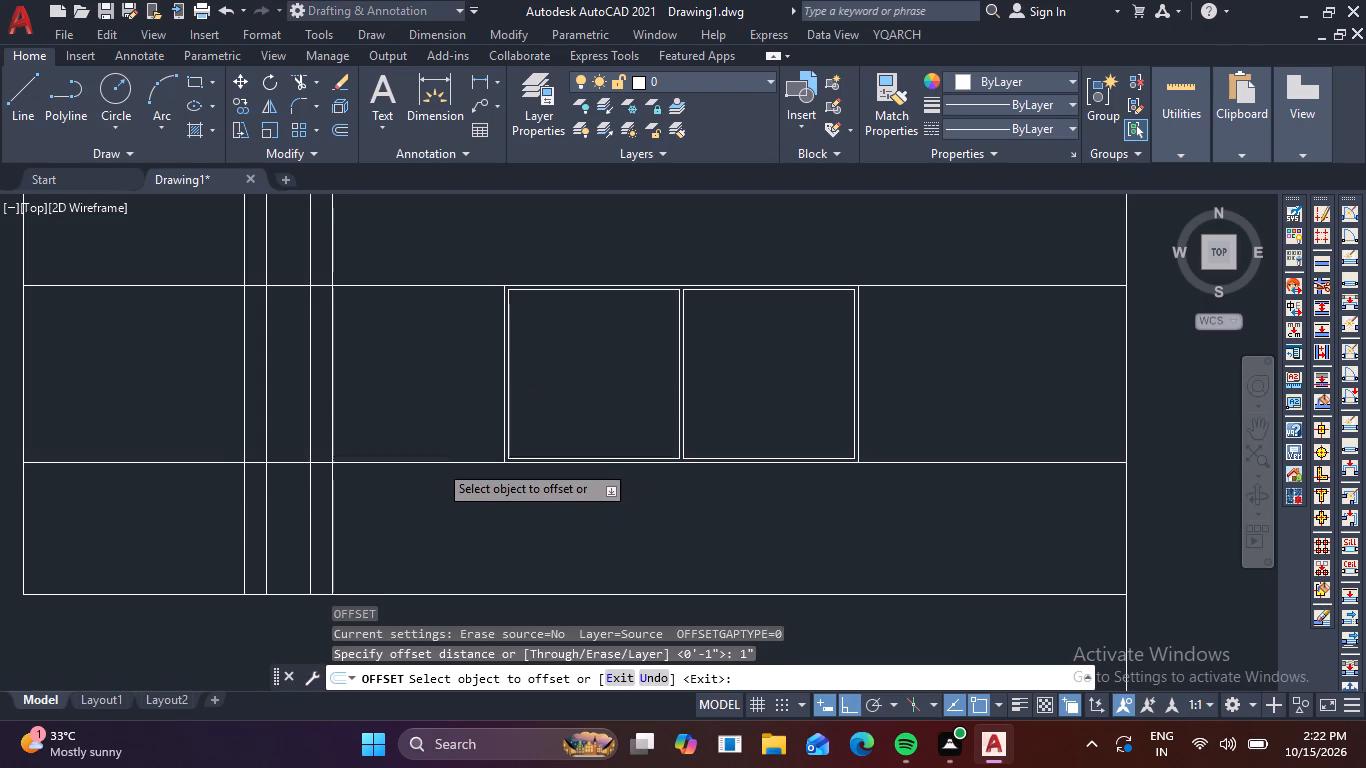
left_click(448, 433)
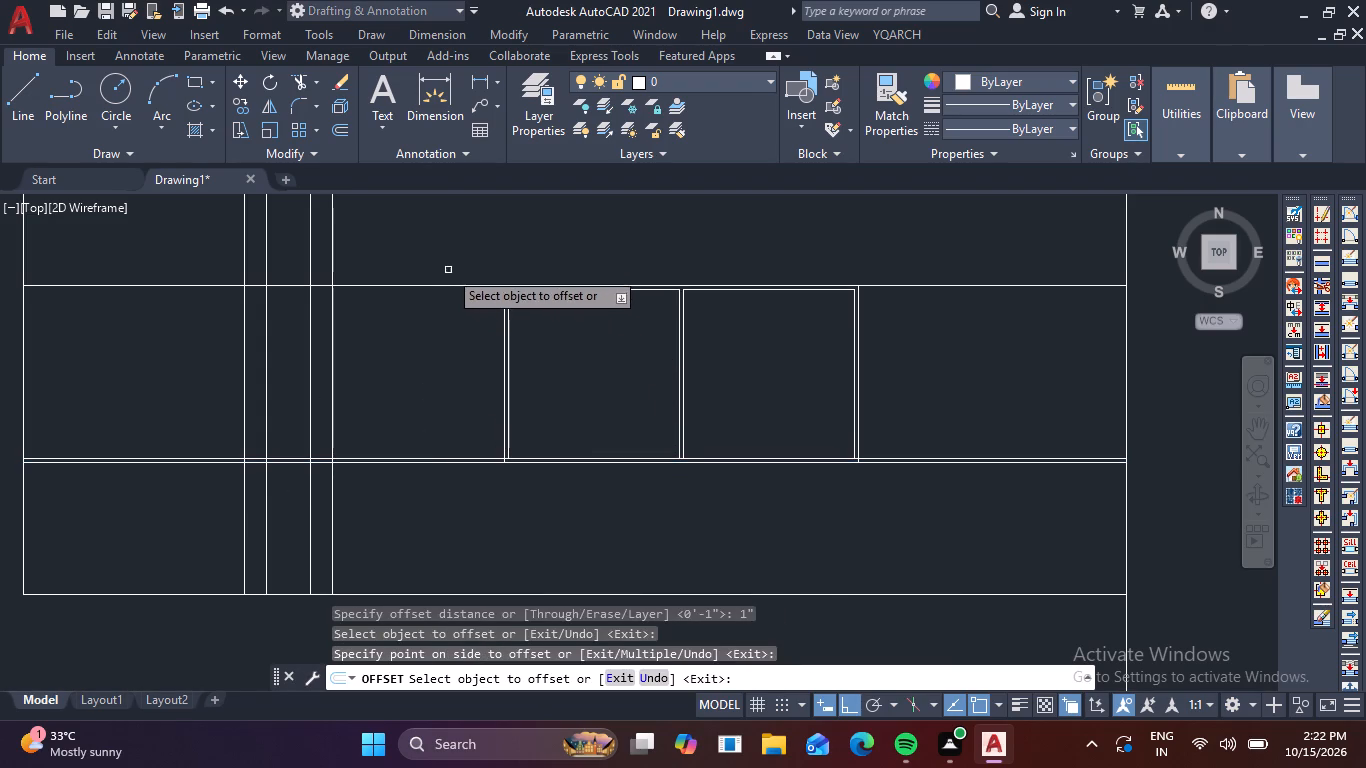
left_click(455, 284)
left_click(452, 331)
Offset the opening's two vertical divider lines 1" outward, one into each pane.
scroll(660, 349, "up", 1)
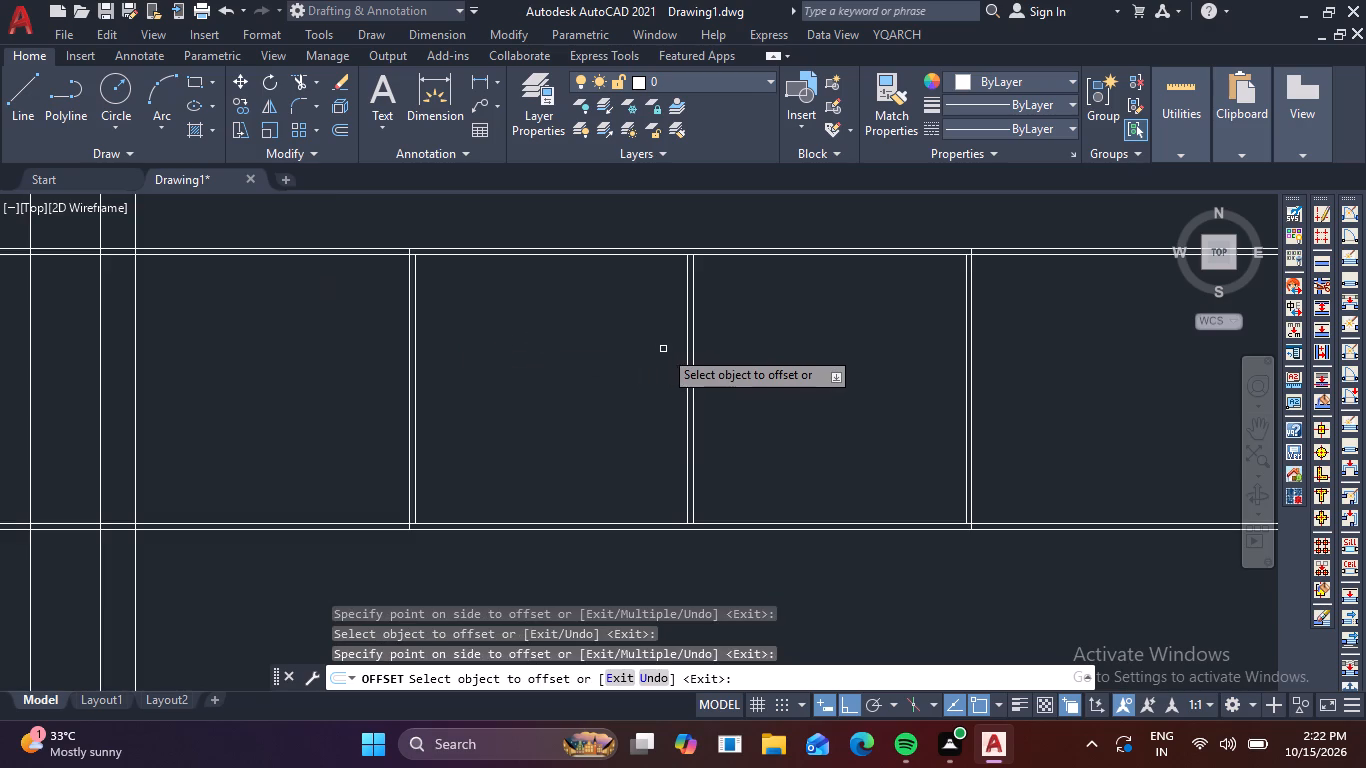
left_click(687, 343)
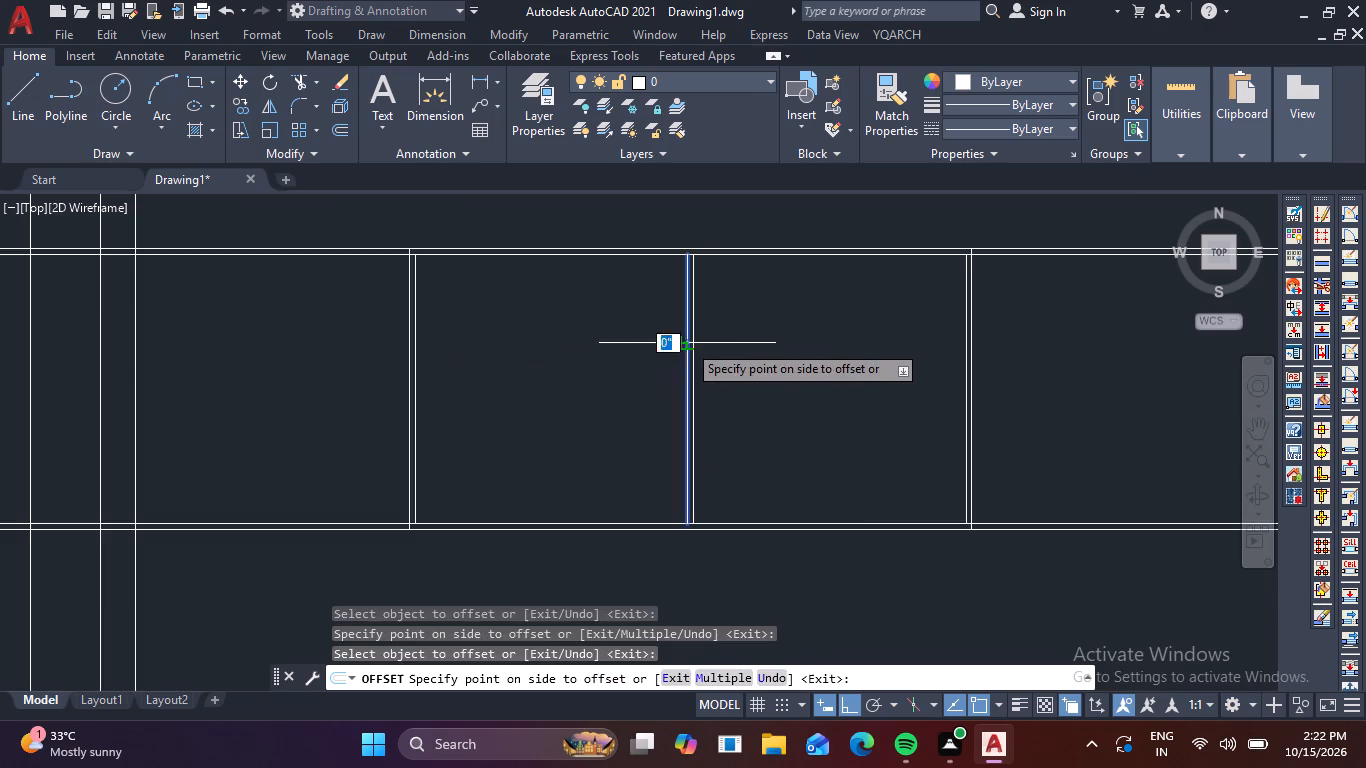
left_click(620, 352)
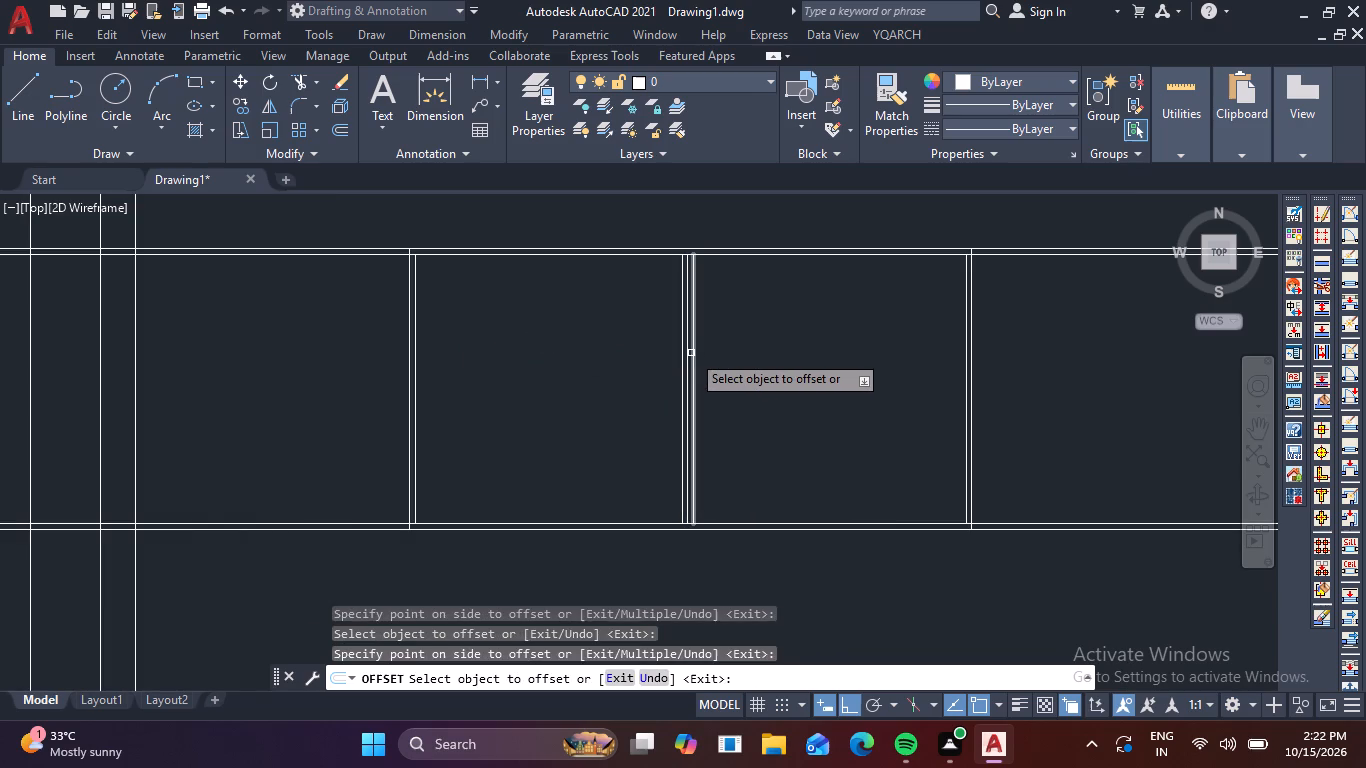
left_click(691, 353)
left_click(718, 347)
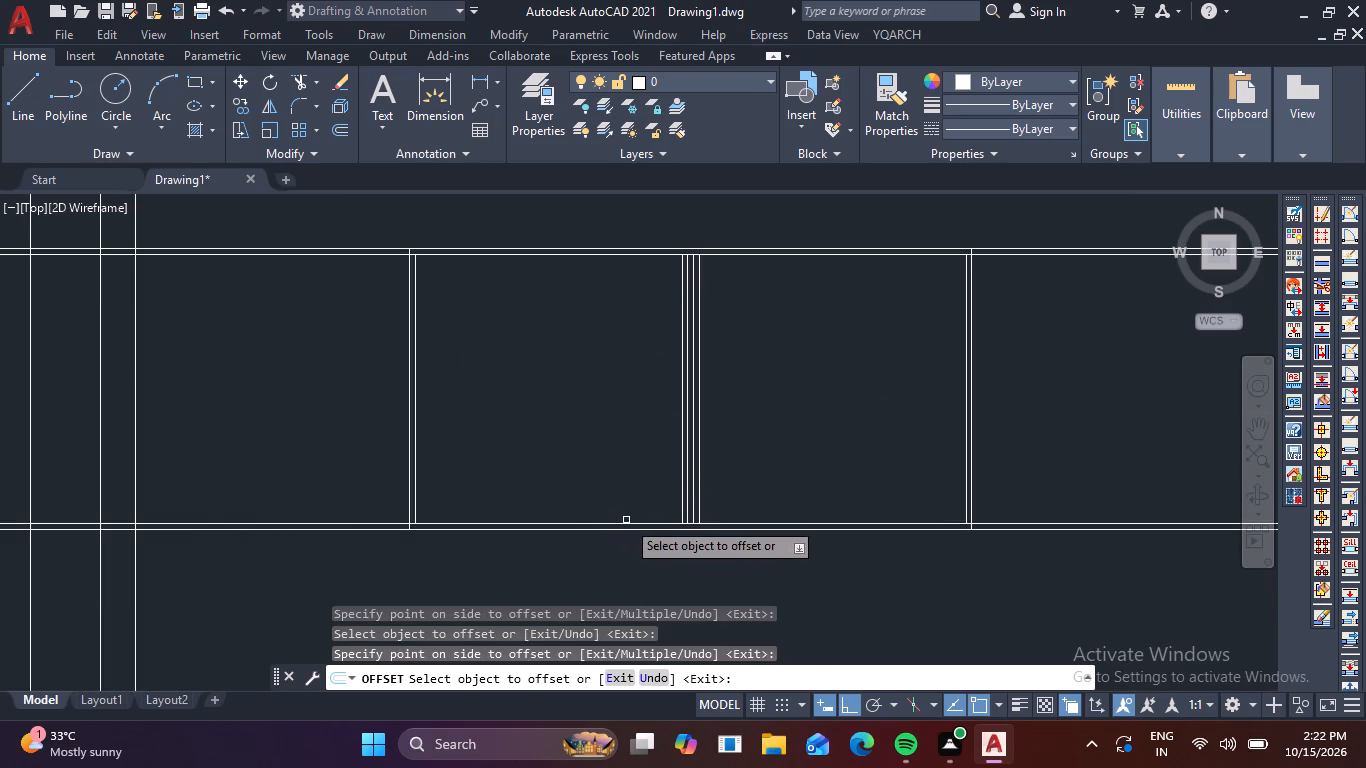
Offset the left pane's inner frame polyline 1" into the pane.
left_click(633, 524)
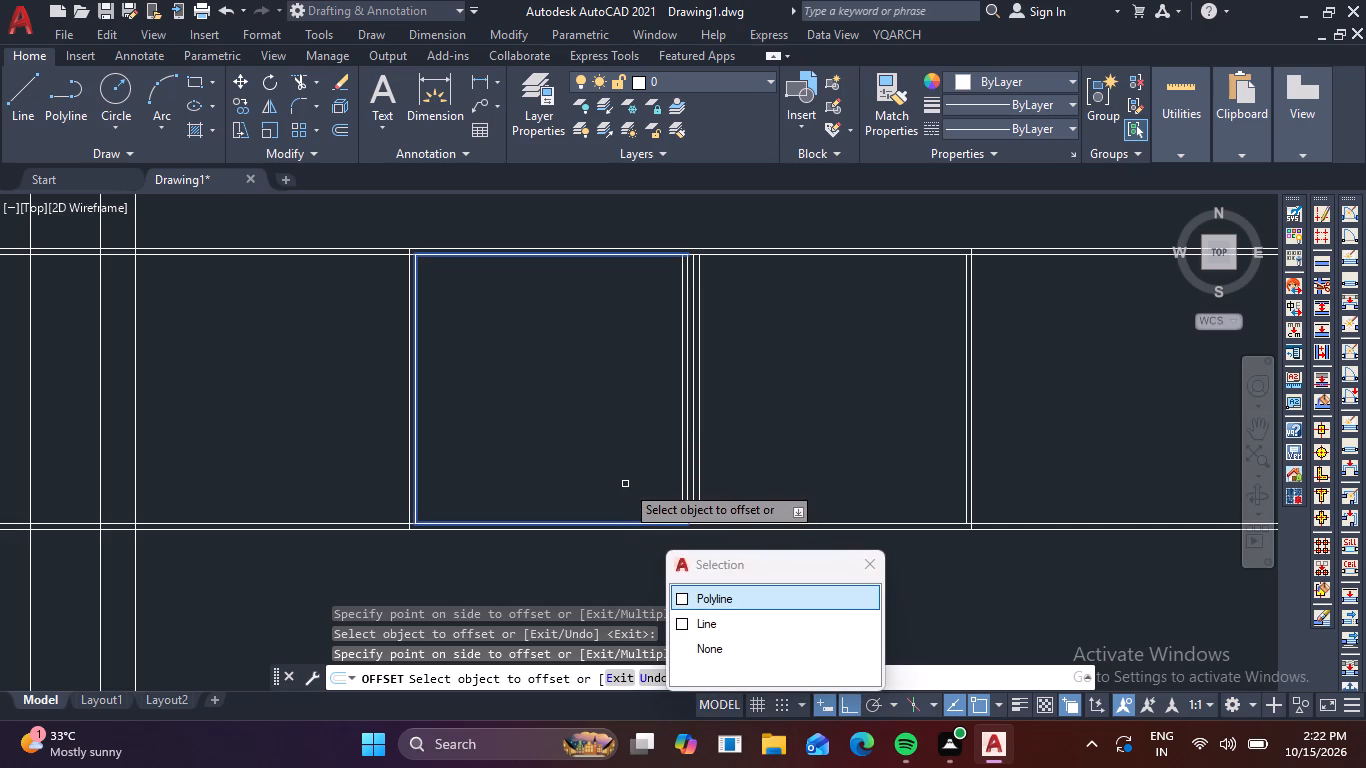
left_click(682, 595)
left_click(634, 394)
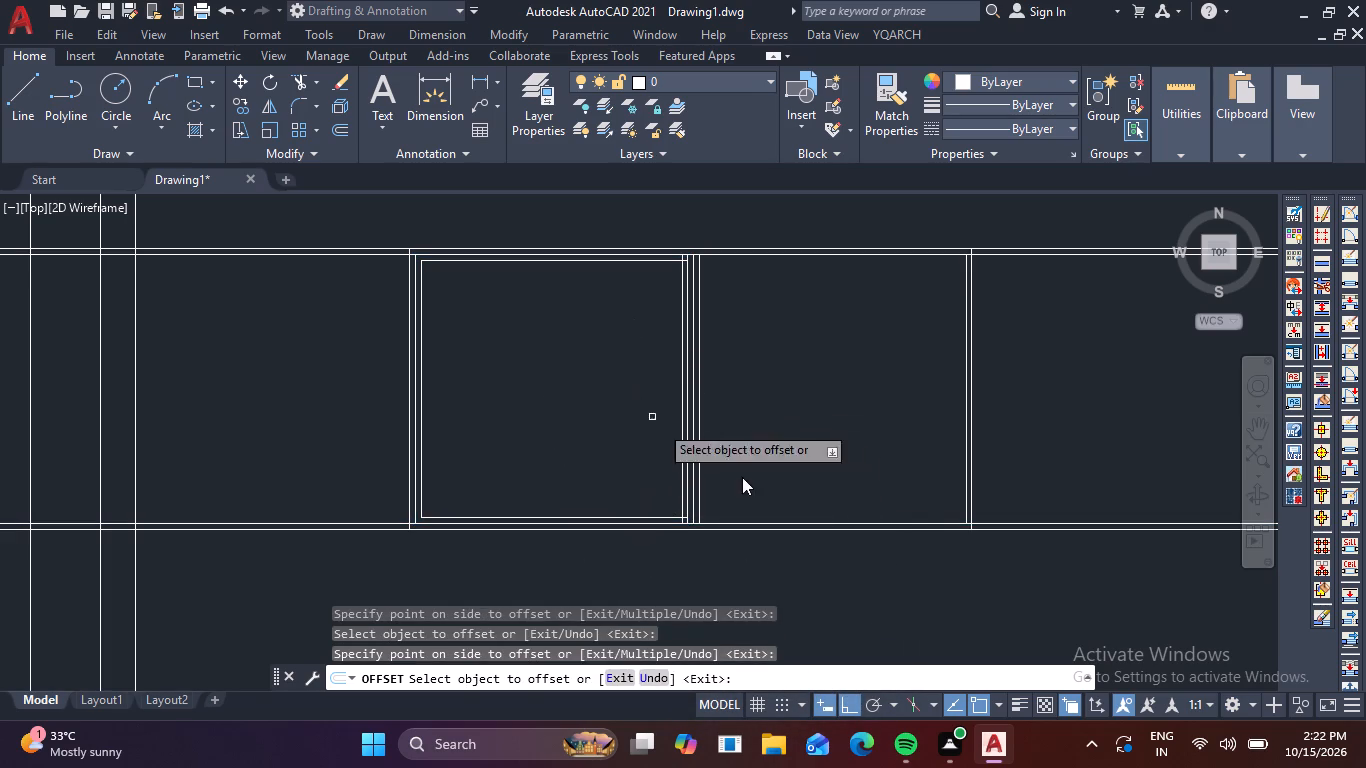
Offset the right pane's frame polyline 1" into the pane.
left_click(833, 525)
left_click(805, 445)
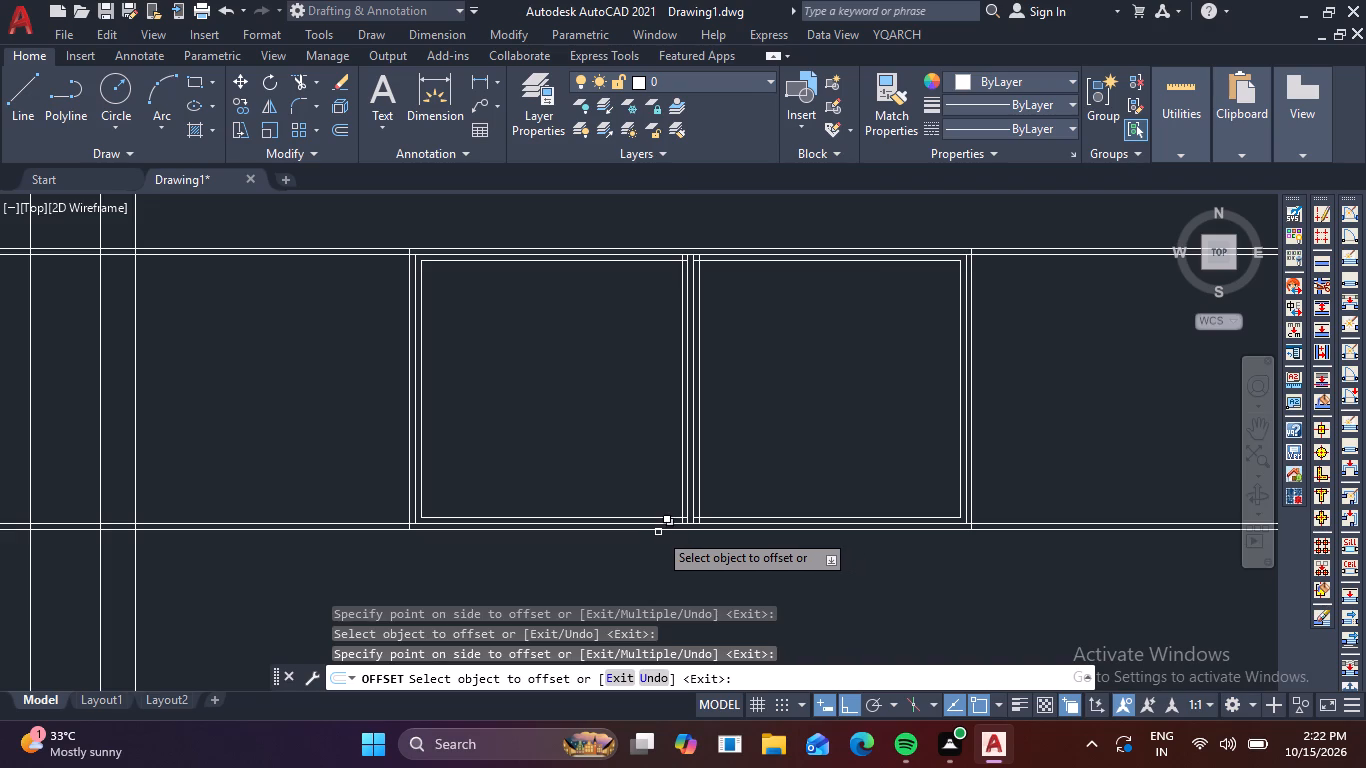
key("Escape")
Erase the original outer frame polylines of the left and right panes, leaving only their inset copies.
left_click(581, 523)
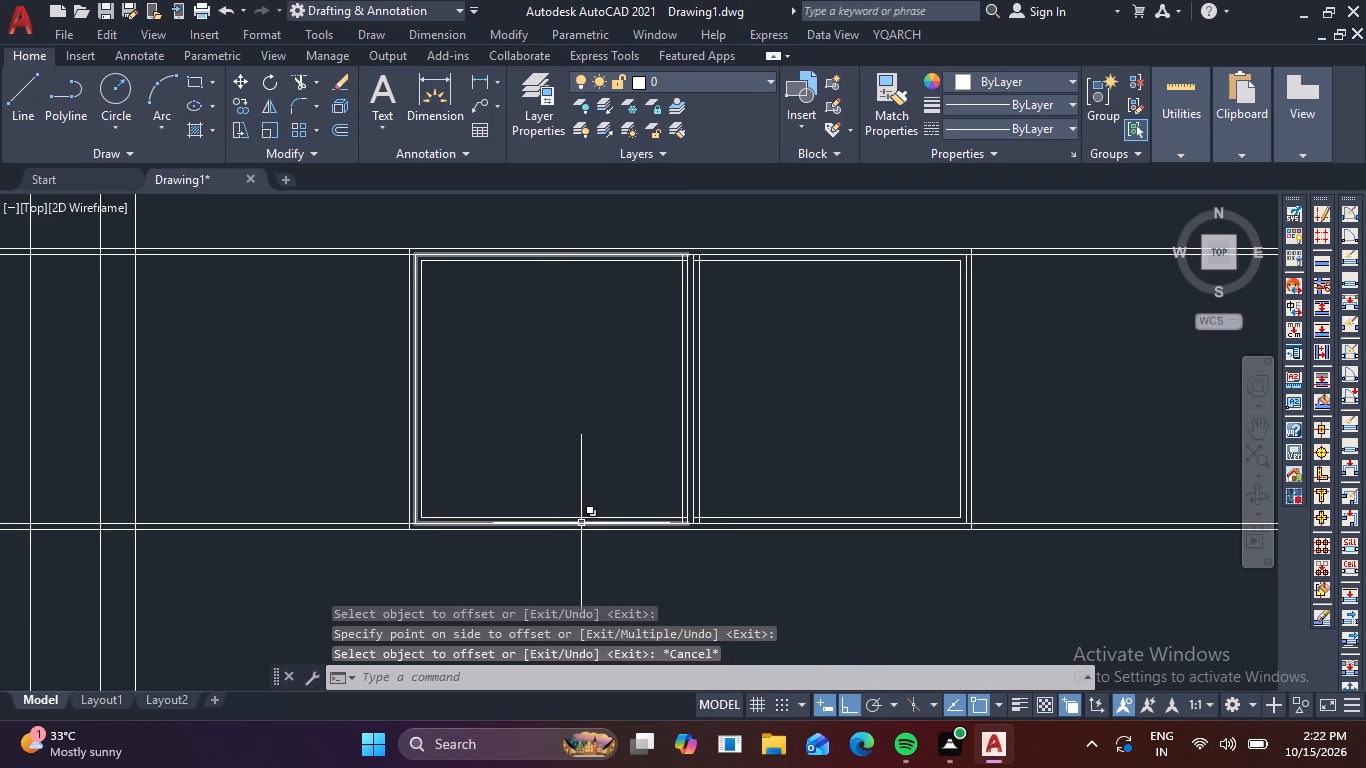
key("Delete")
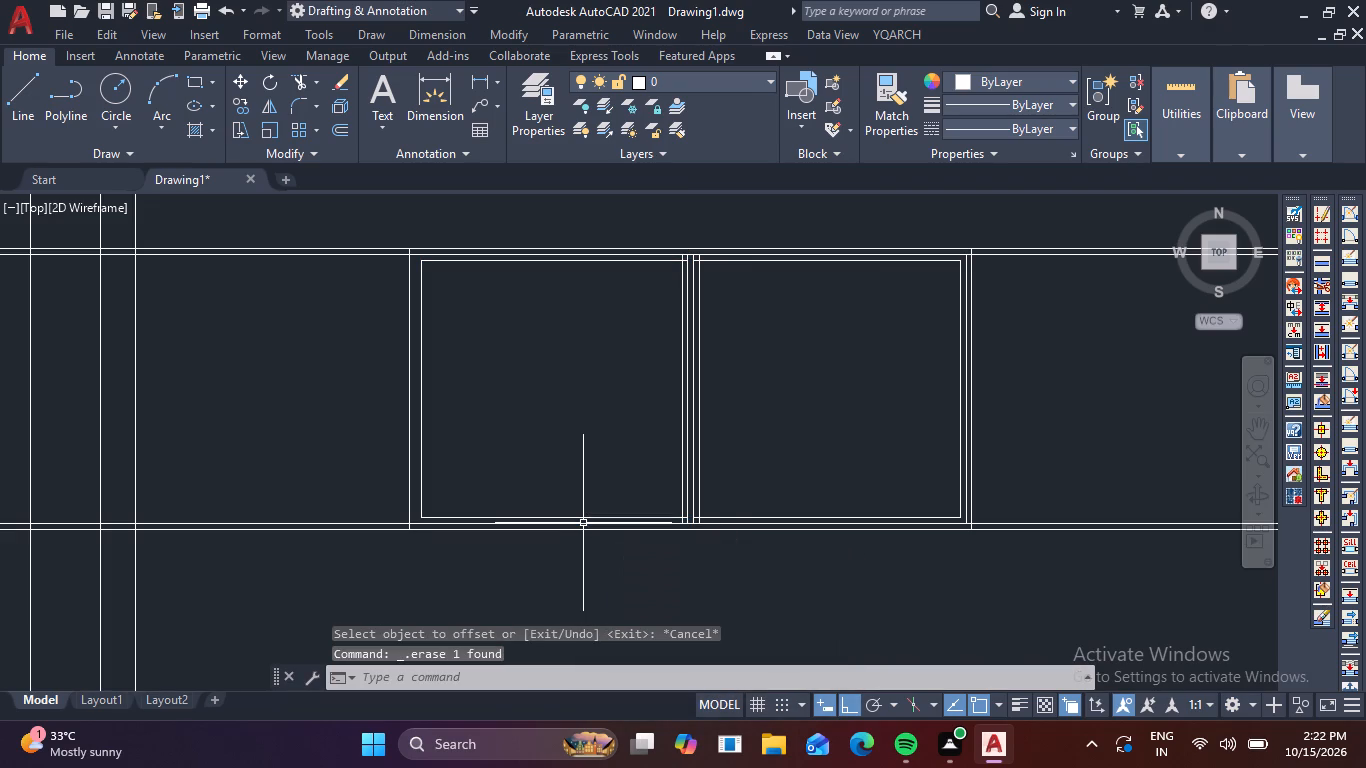
scroll(776, 524, "up", 1)
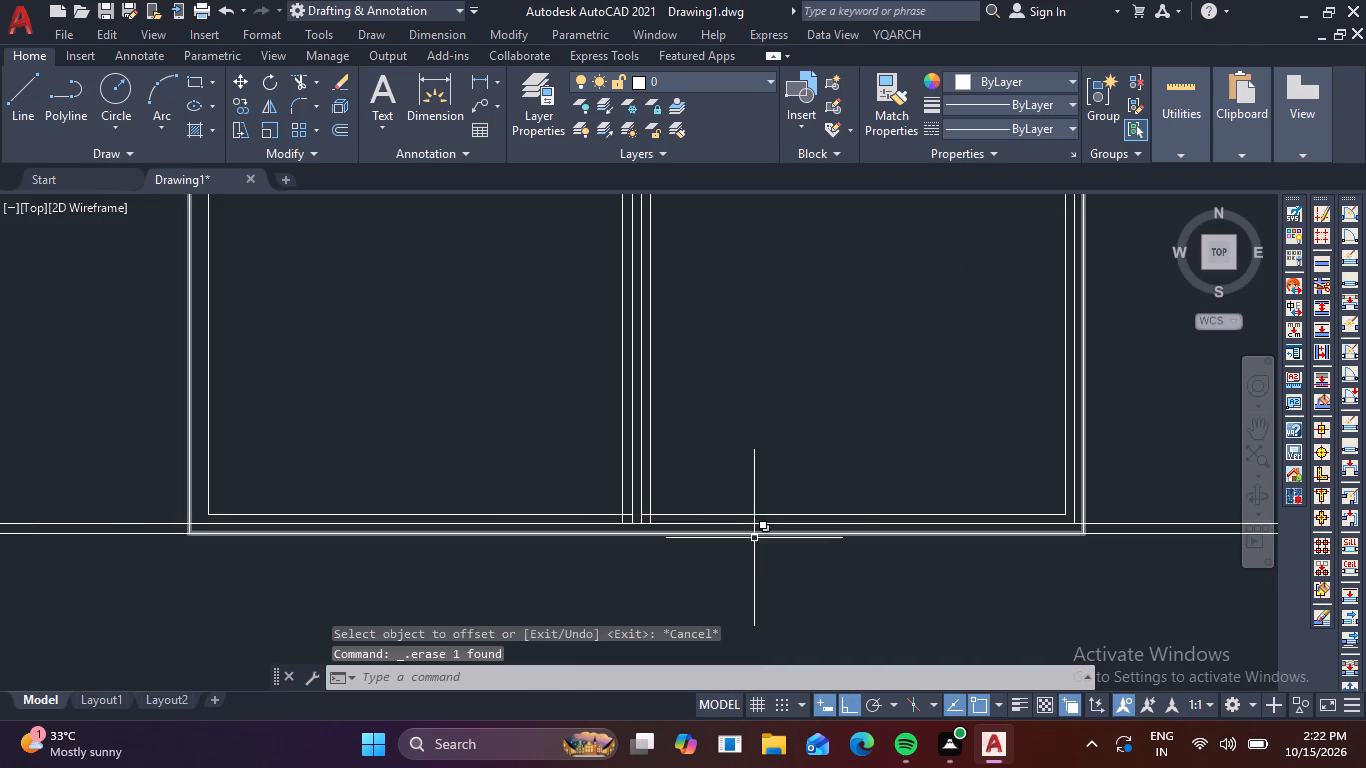
left_click(1076, 503)
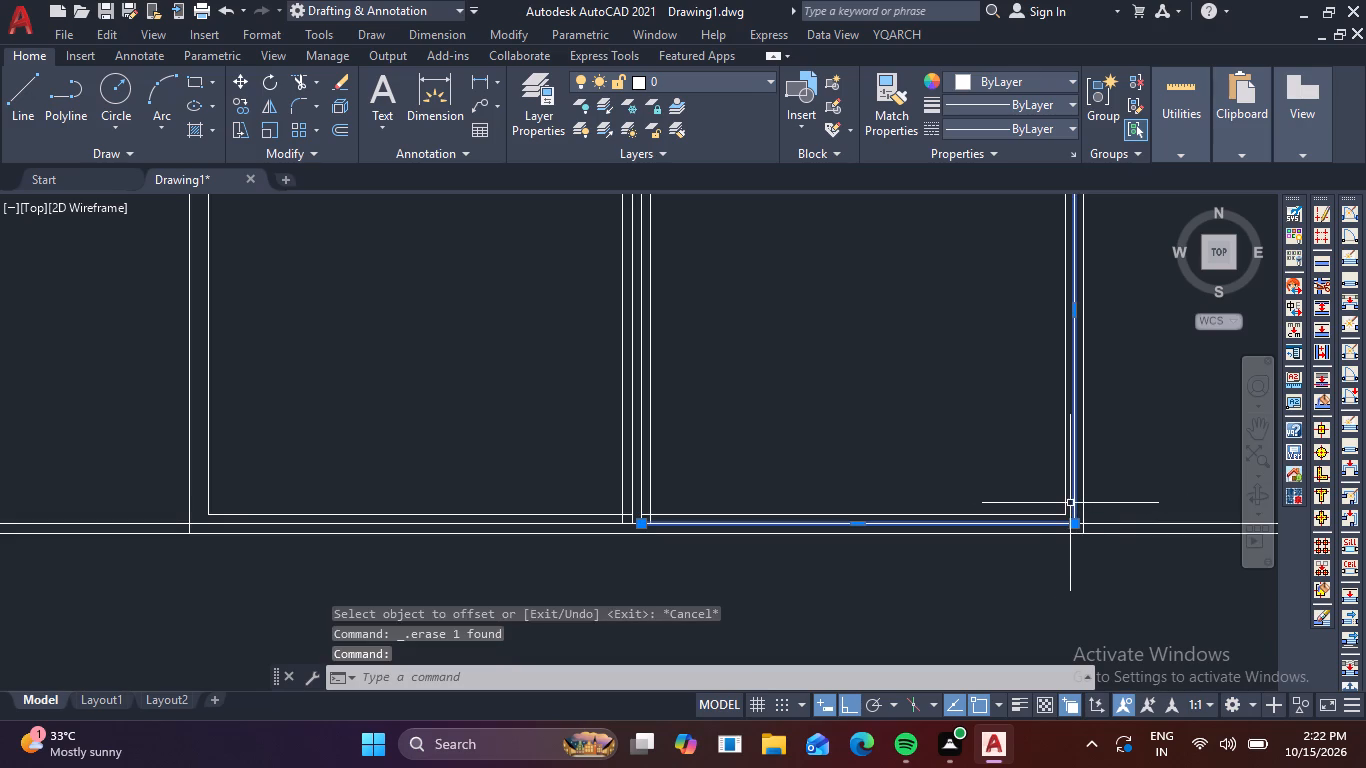
key("Delete")
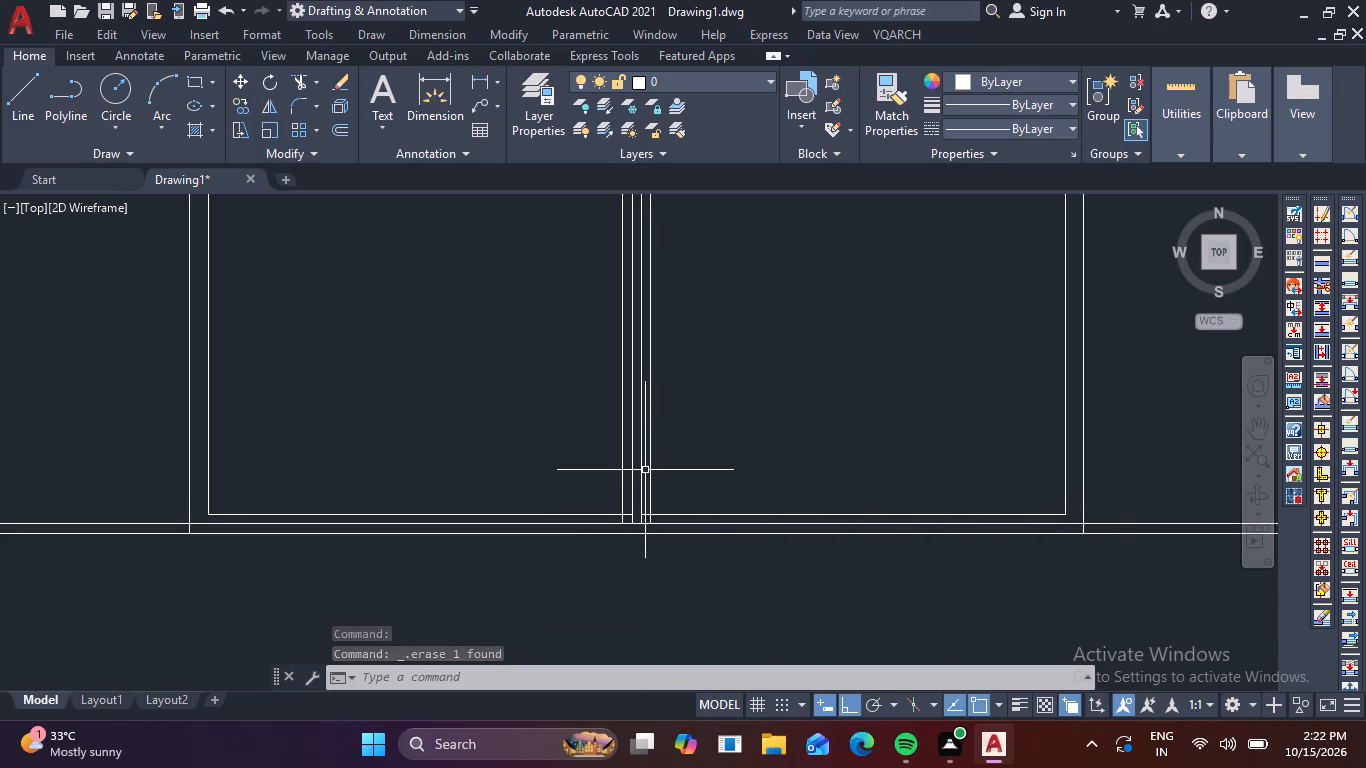
Trim away the inner line of the bottom row pair across the opening, including the piece between the divider lines.
type("tr")
key("space")
scroll(638, 502, "up", 2)
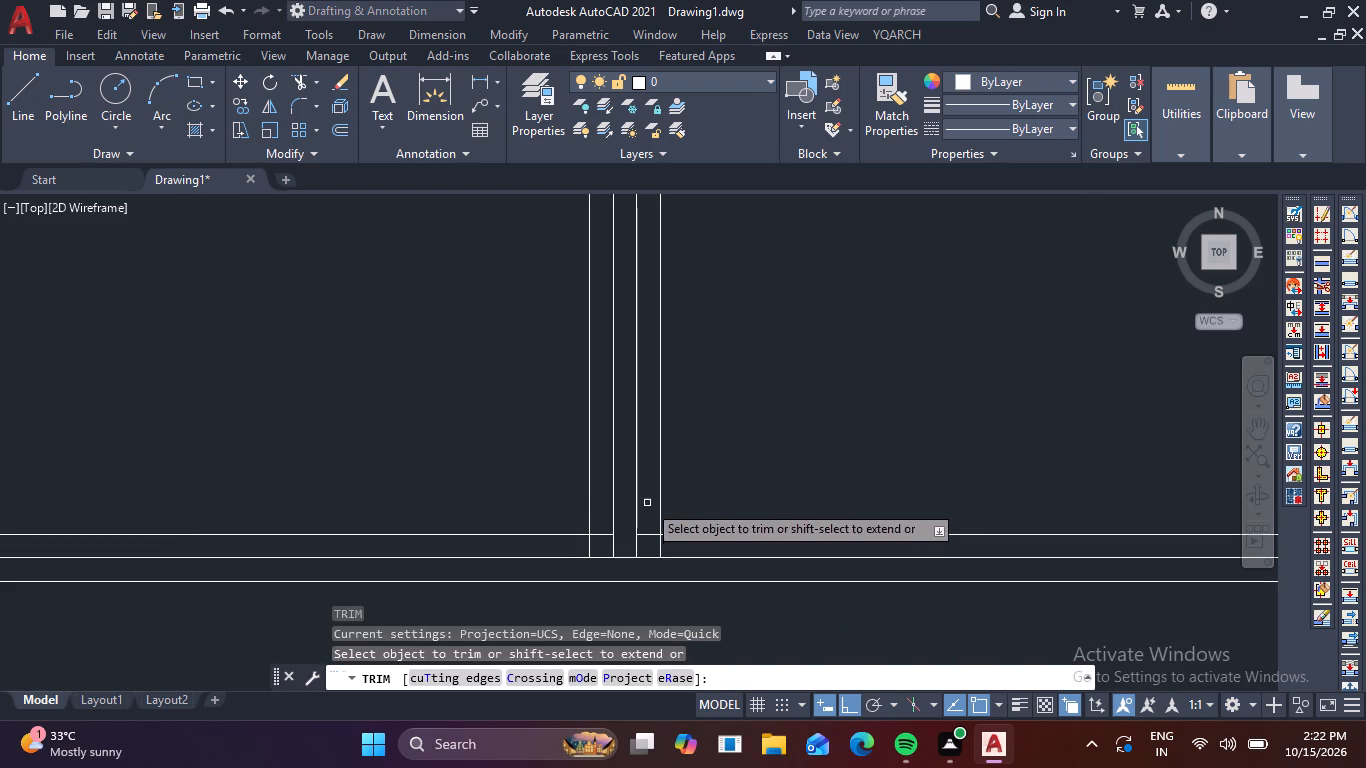
scroll(639, 534, "down", 1)
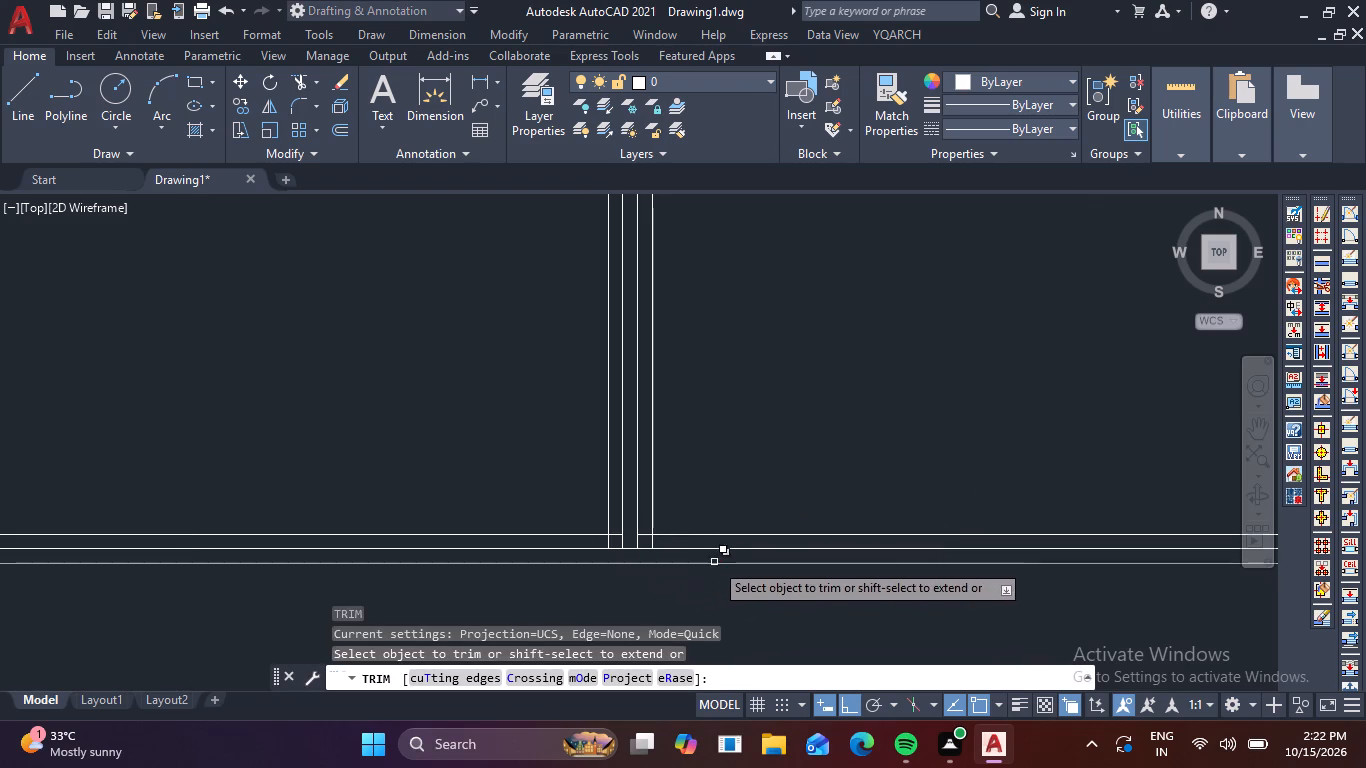
scroll(726, 551, "down", 1)
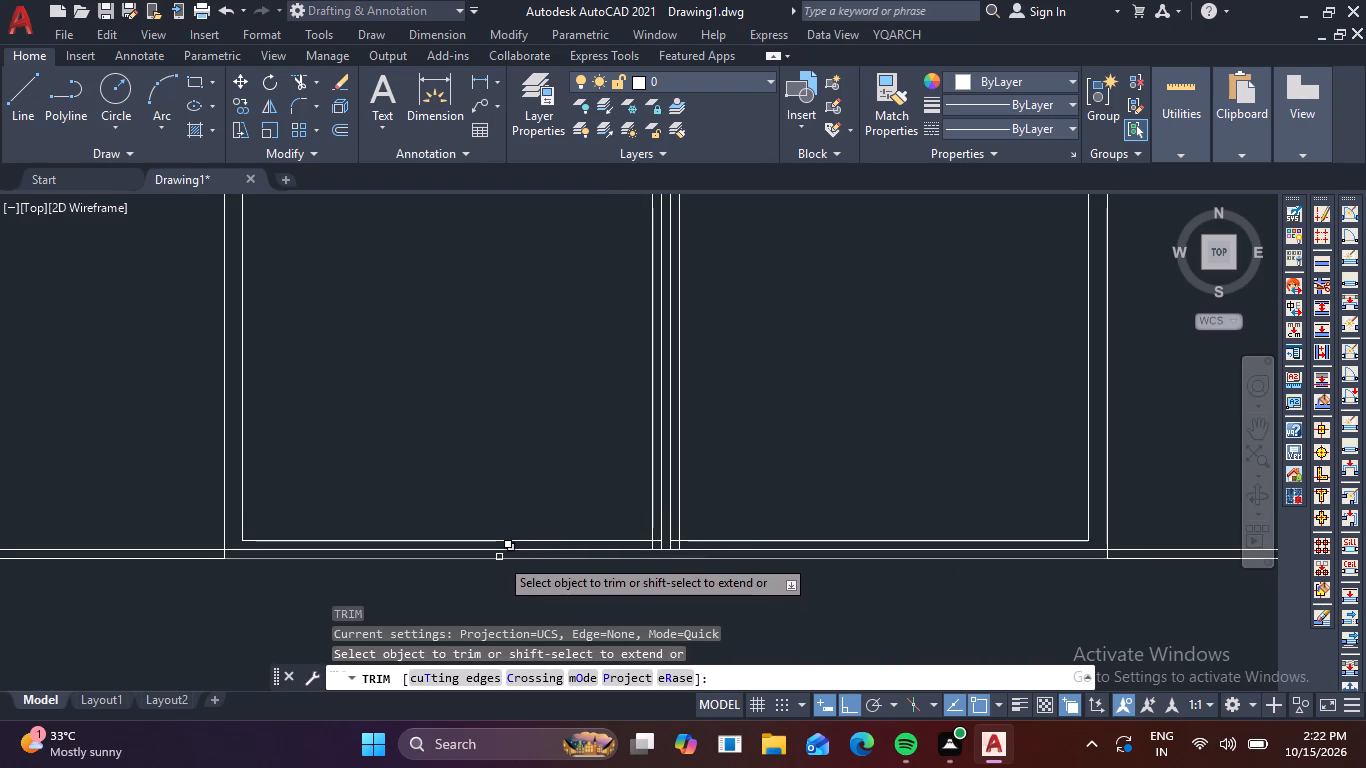
left_click(501, 551)
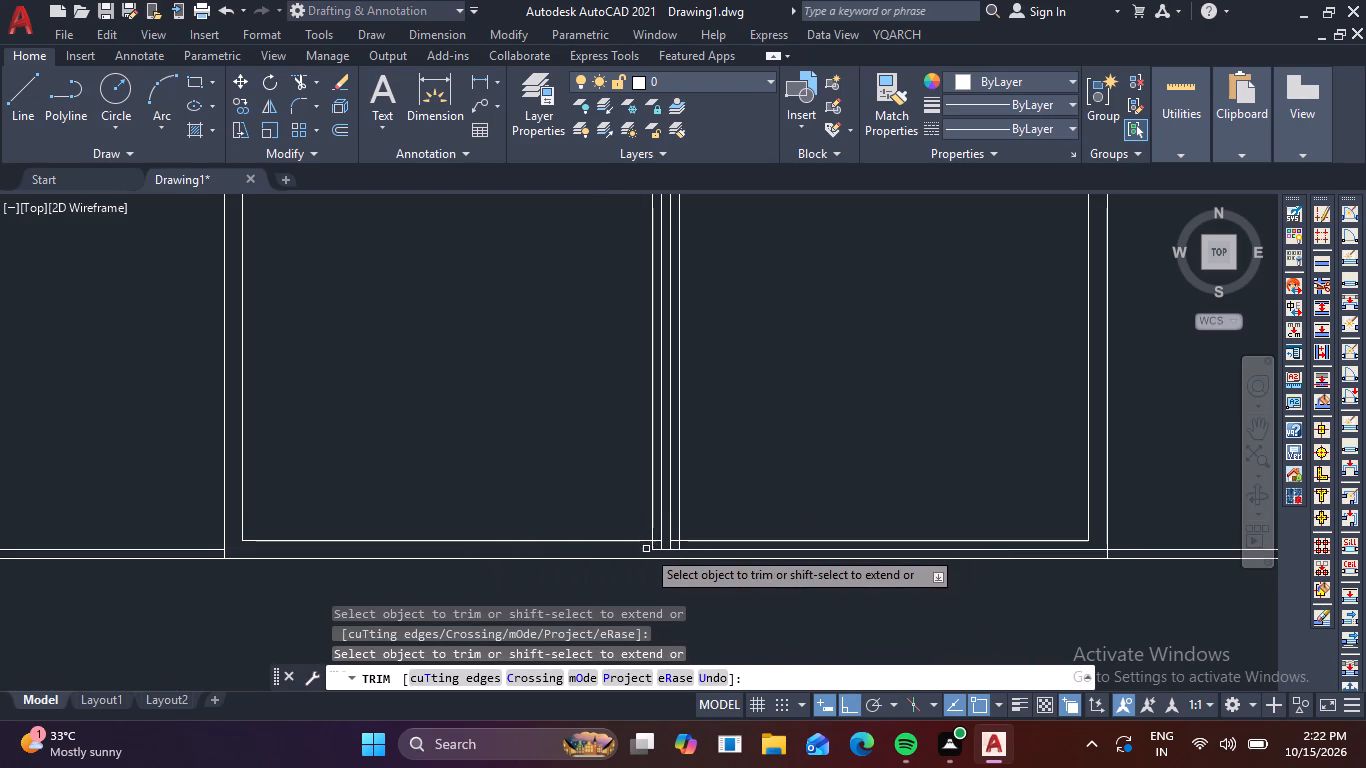
left_click(657, 549)
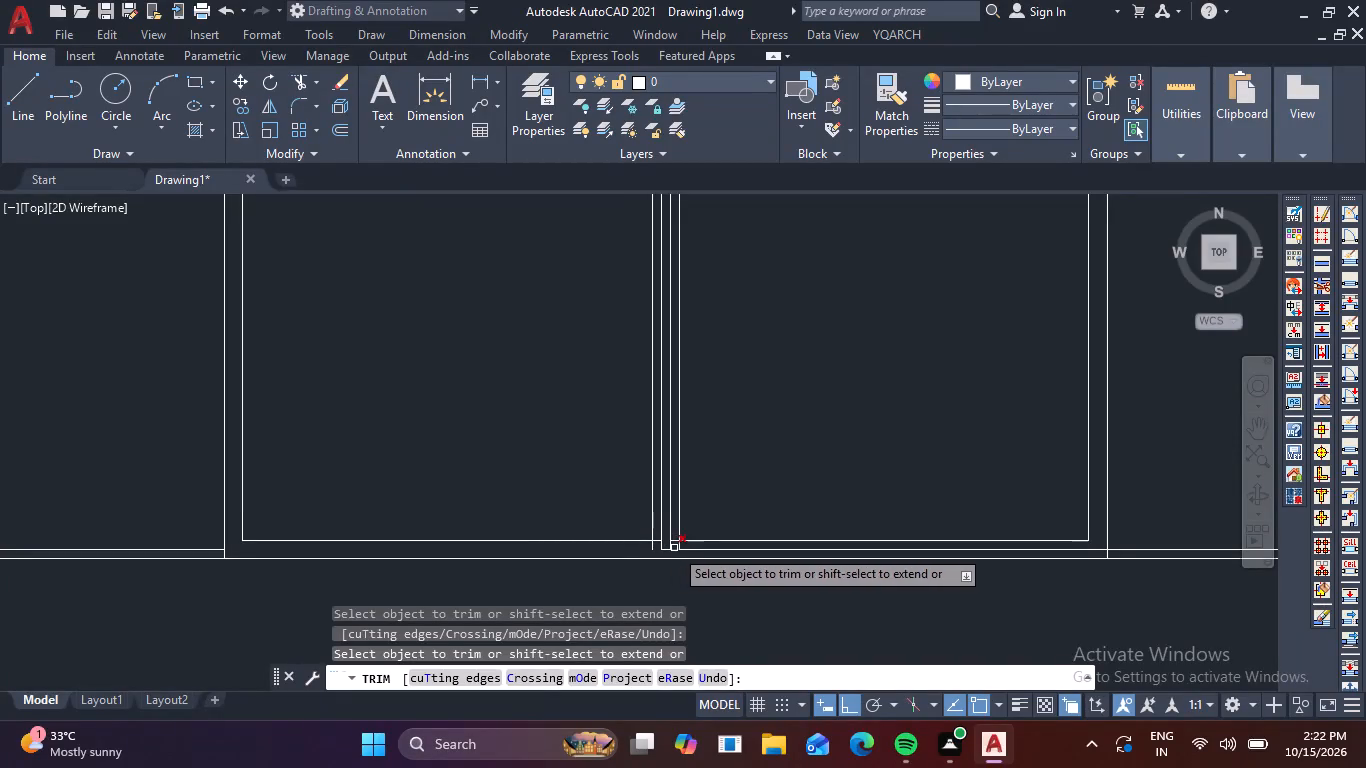
left_click(674, 548)
left_click(701, 550)
scroll(678, 550, "up", 3)
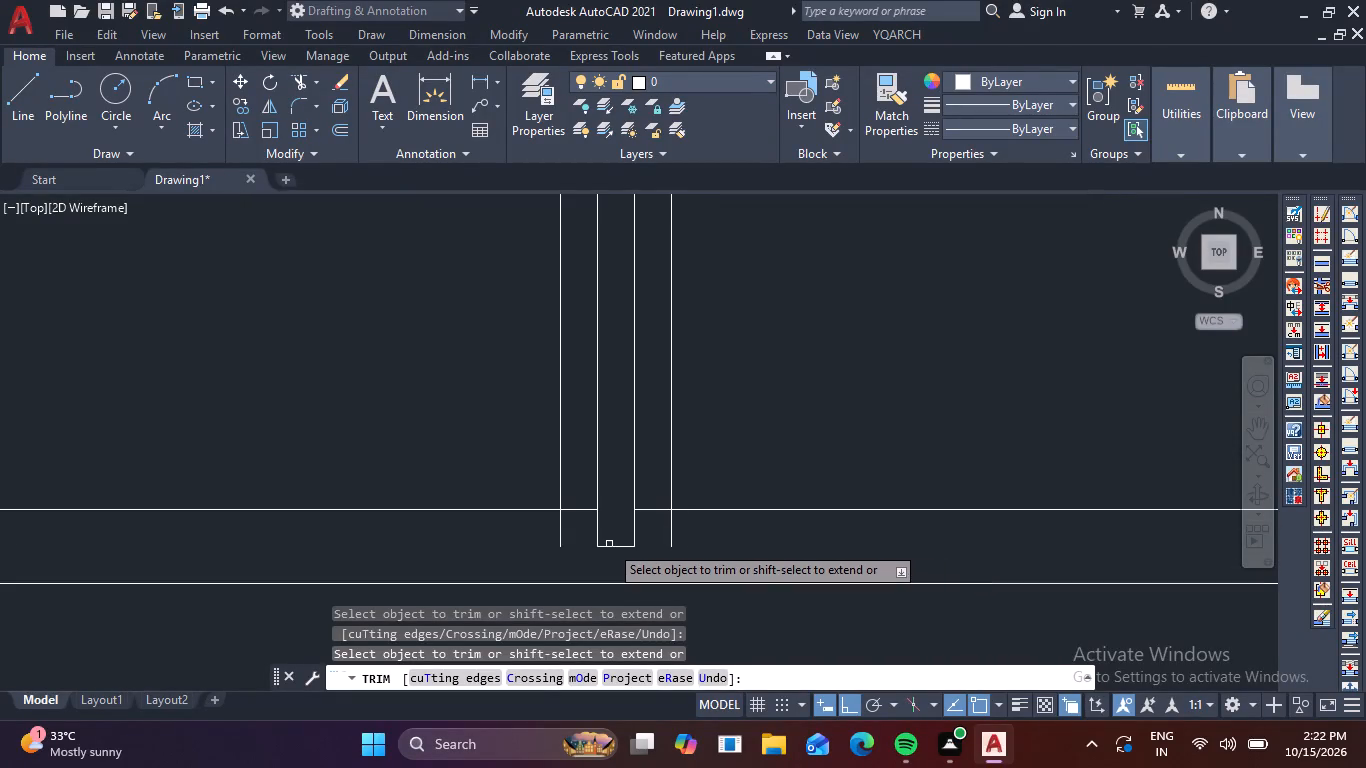
left_click(609, 544)
left_click(608, 556)
Trim the divider's lower line ends and stubs and remove its two middle lines, squaring both panes' bottom corners.
left_click(657, 541)
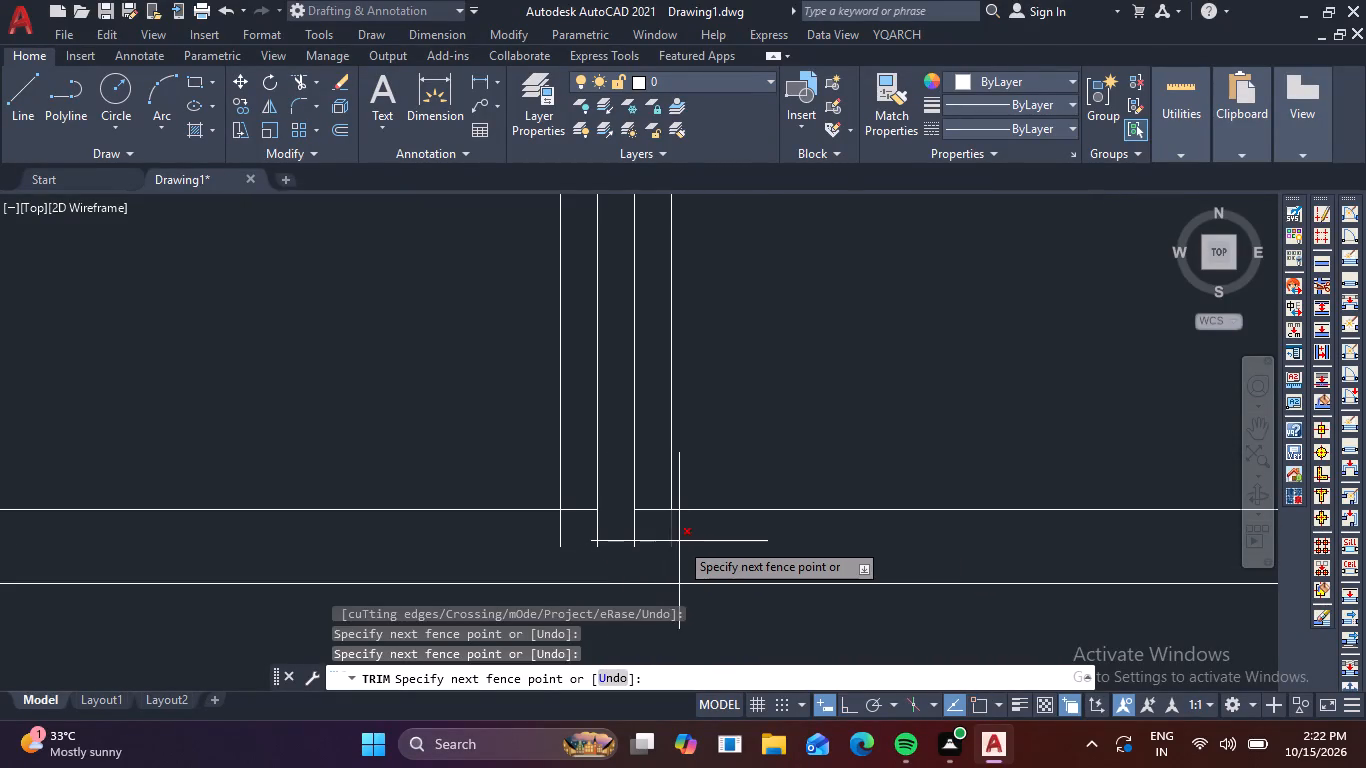
left_click(679, 541)
left_click(653, 526)
left_click(653, 498)
left_click(645, 502)
left_click(632, 507)
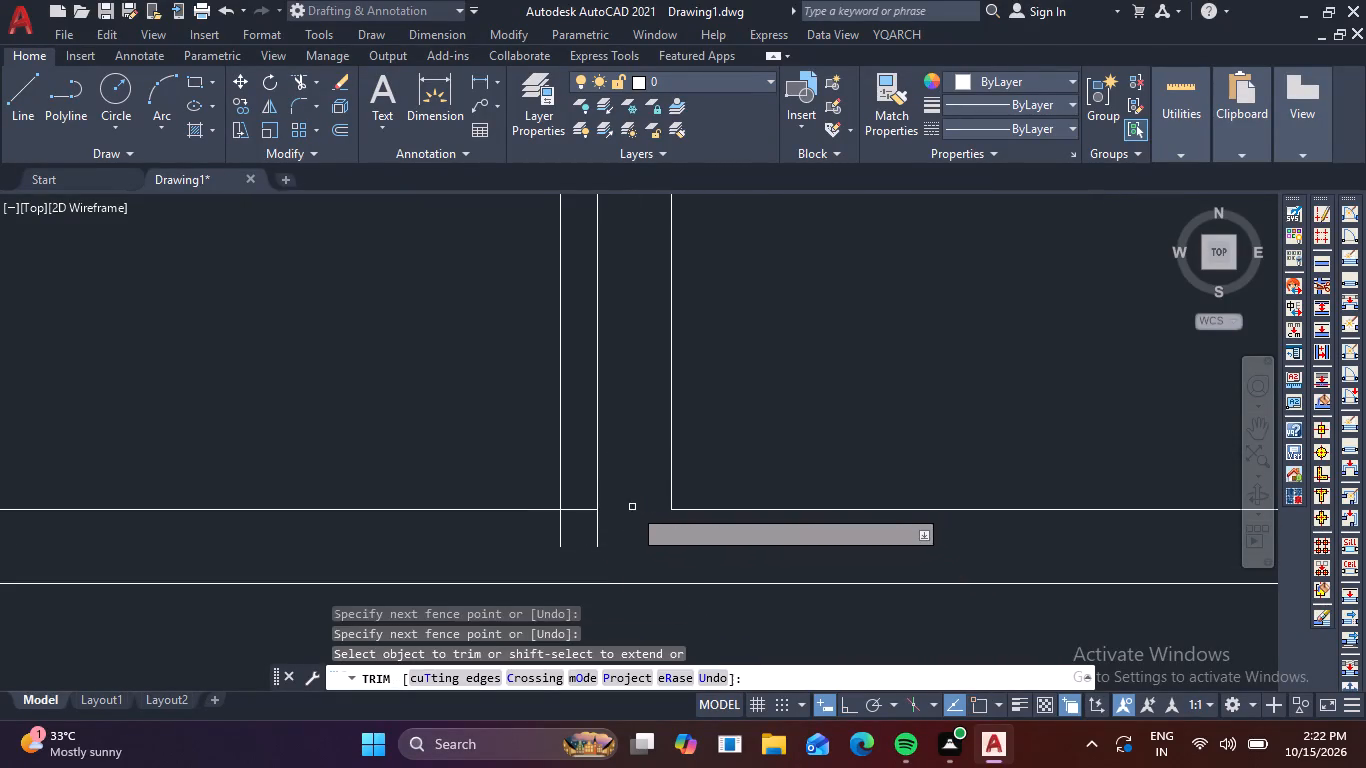
left_click(579, 537)
left_click_drag(606, 533, 626, 527)
left_click_drag(578, 541, 569, 541)
left_click(541, 541)
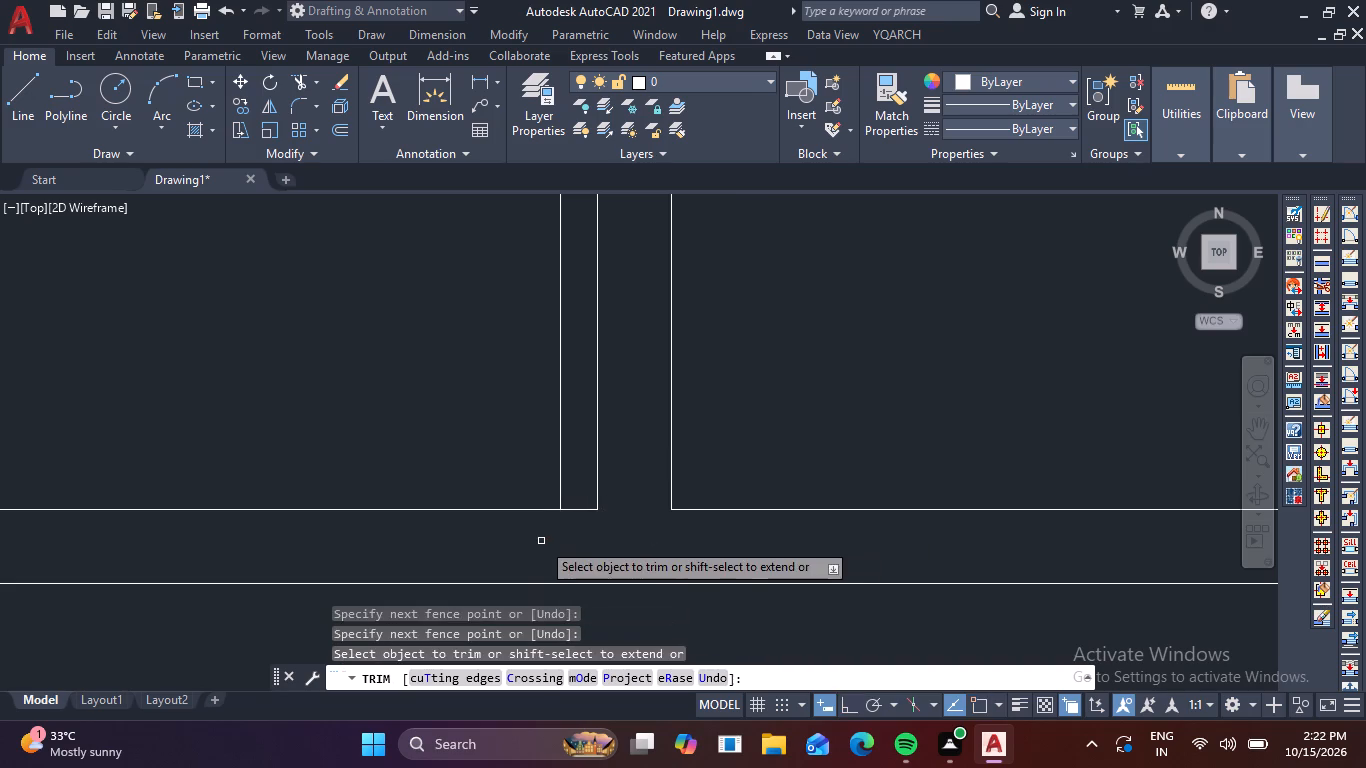
left_click(583, 518)
double_click(583, 499)
left_click(612, 488)
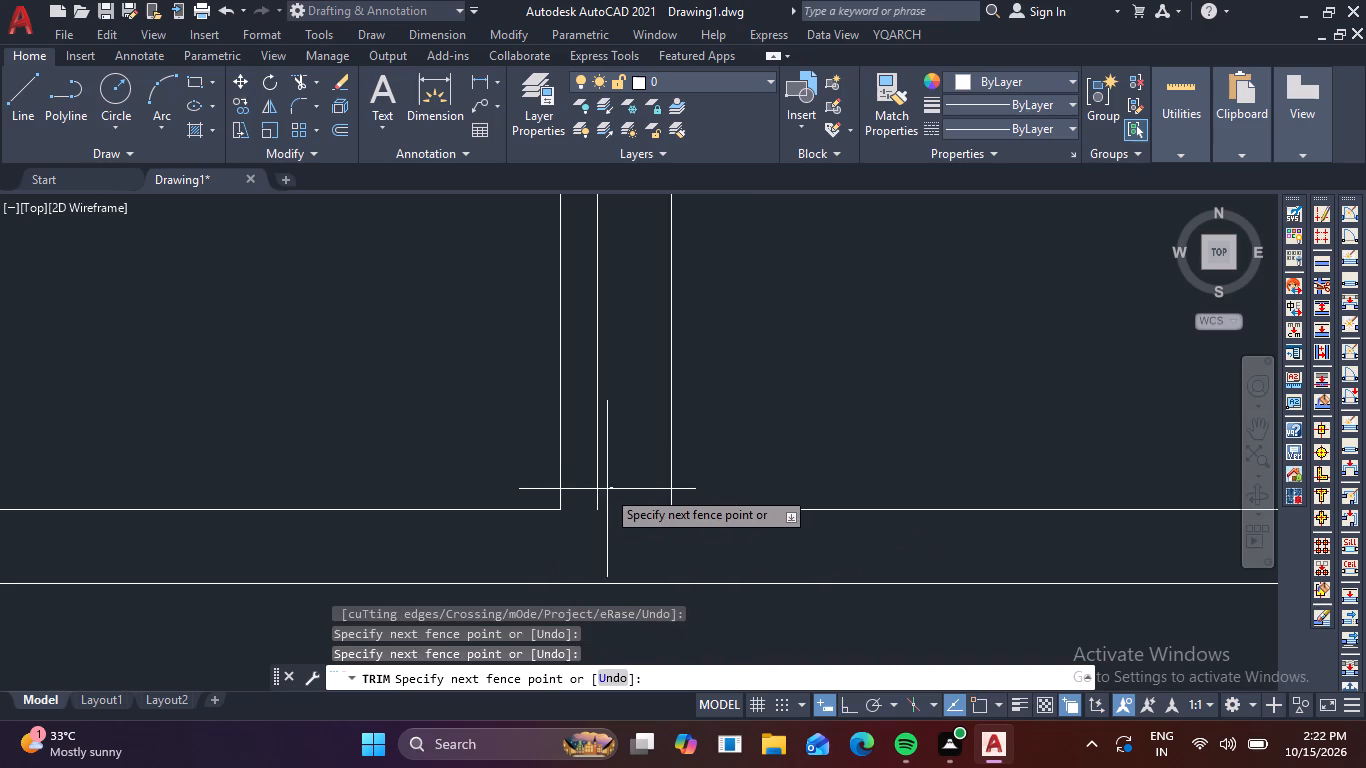
left_click(589, 494)
Trim the line ends and stubs at the top of the divider to square both panes' upper inner corners.
scroll(597, 492, "down", 5)
middle_click_drag(675, 441, 691, 505)
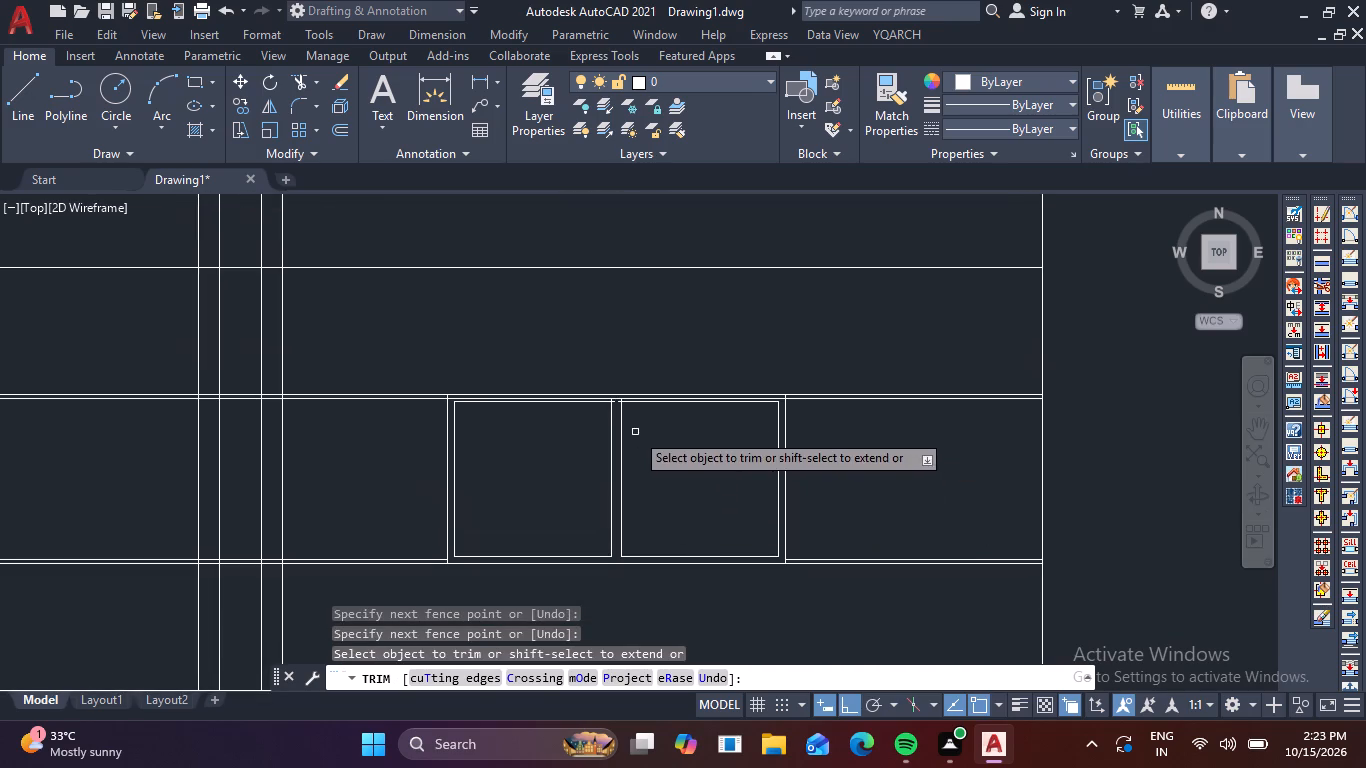
scroll(615, 400, "up", 4)
left_click(597, 410)
left_click(593, 430)
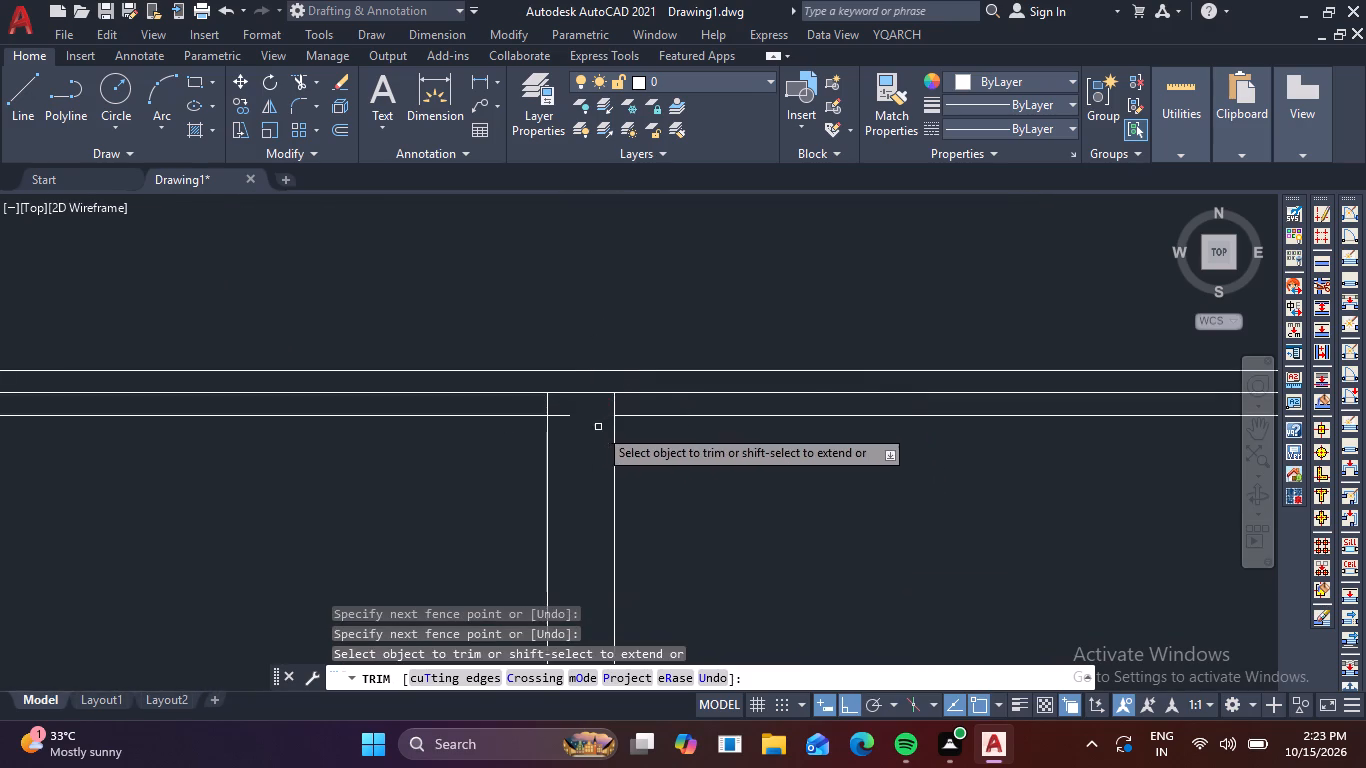
left_click(611, 408)
left_click(625, 403)
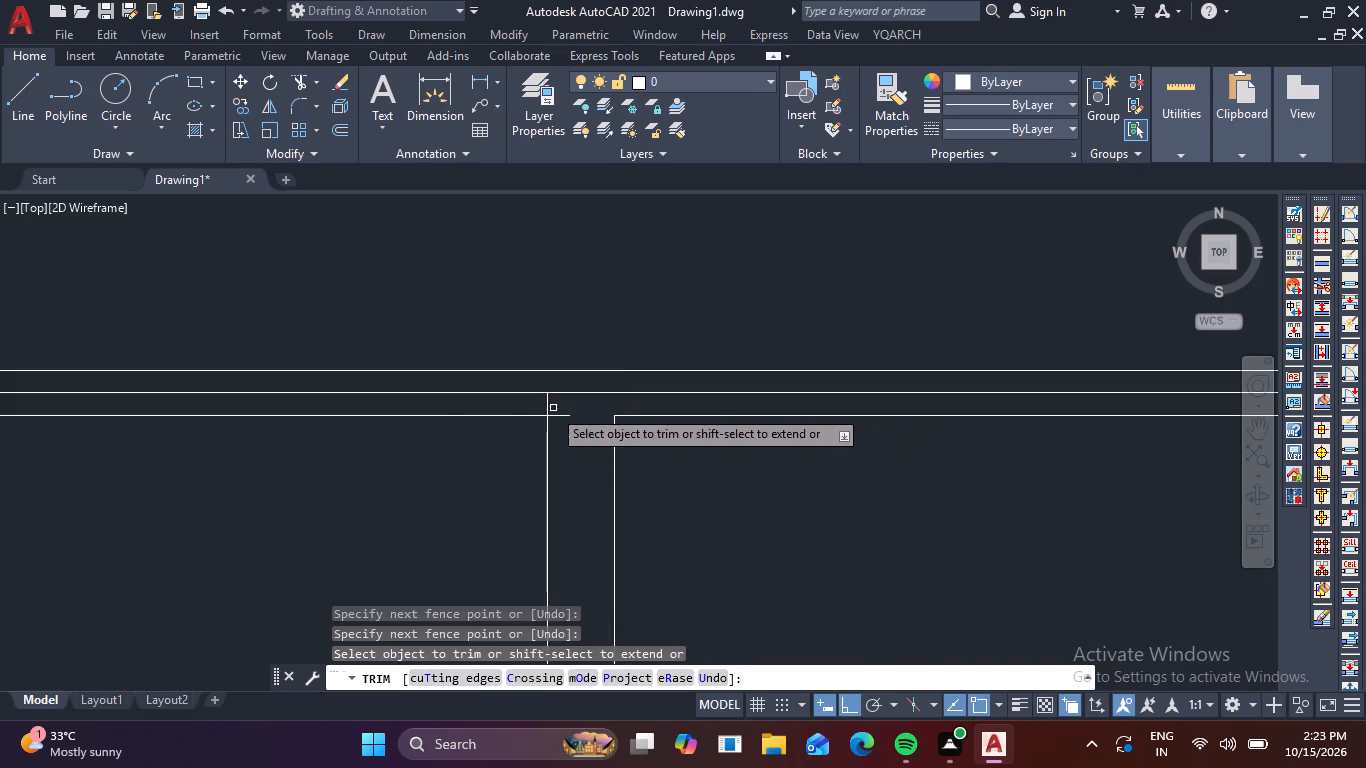
left_click(552, 408)
left_click(533, 407)
left_click(559, 411)
left_click(563, 424)
Trim away the inner line of the top row pair across the opening and finish trimming.
scroll(565, 424, "down", 4)
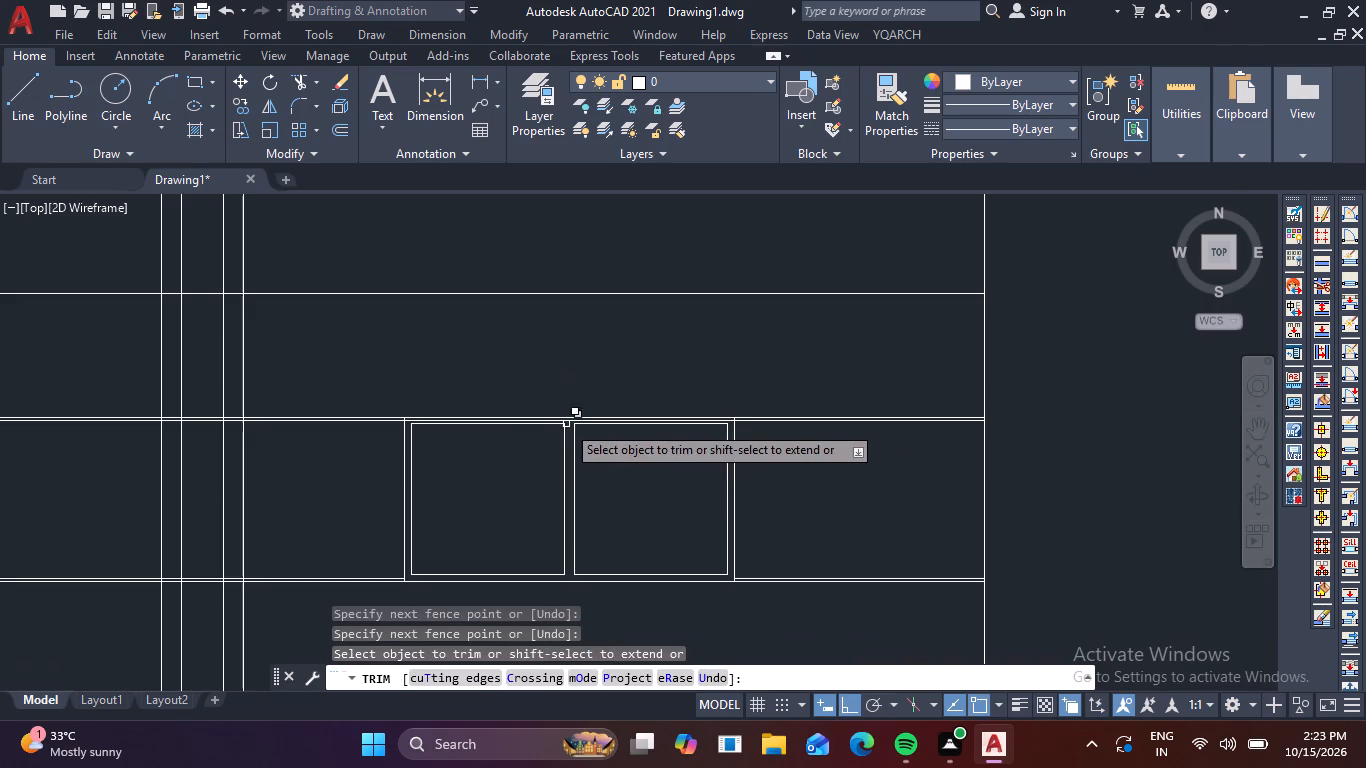
scroll(384, 405, "up", 3)
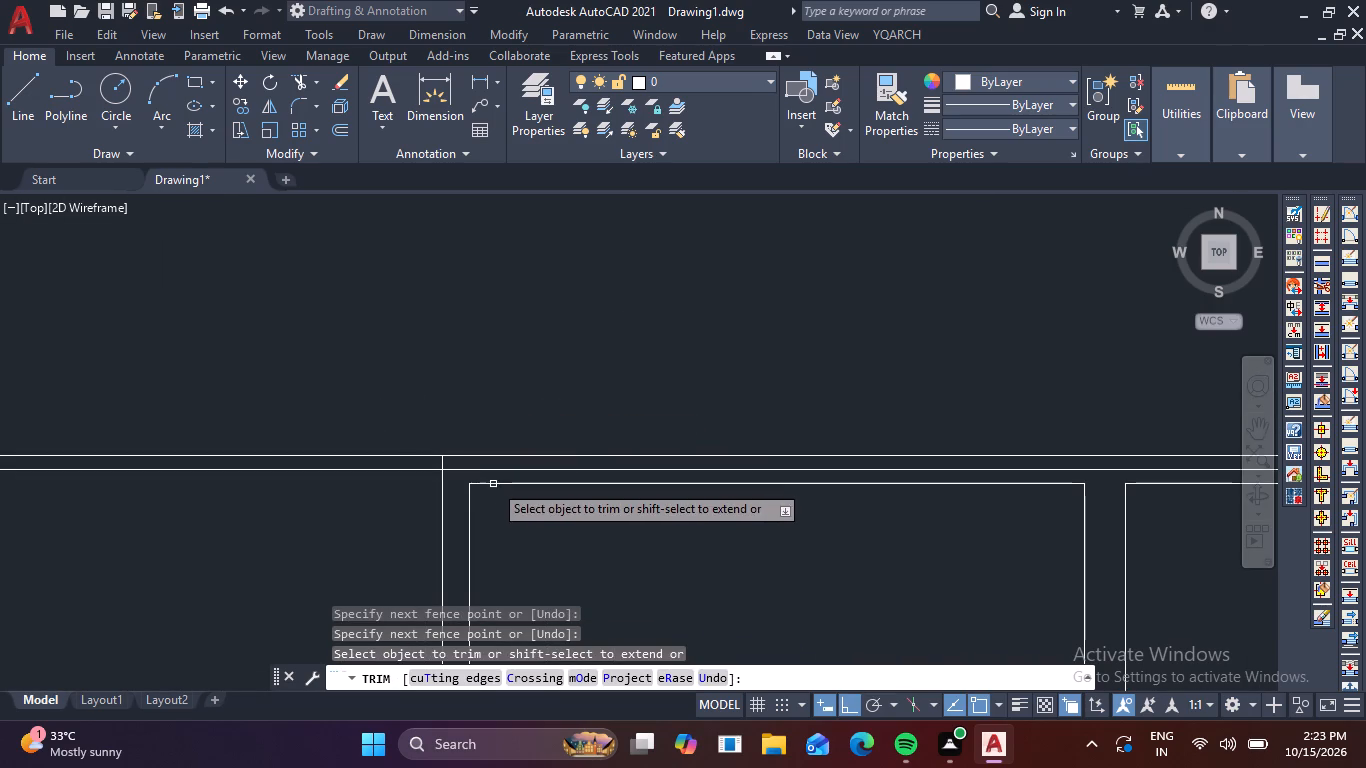
scroll(527, 509, "down", 2)
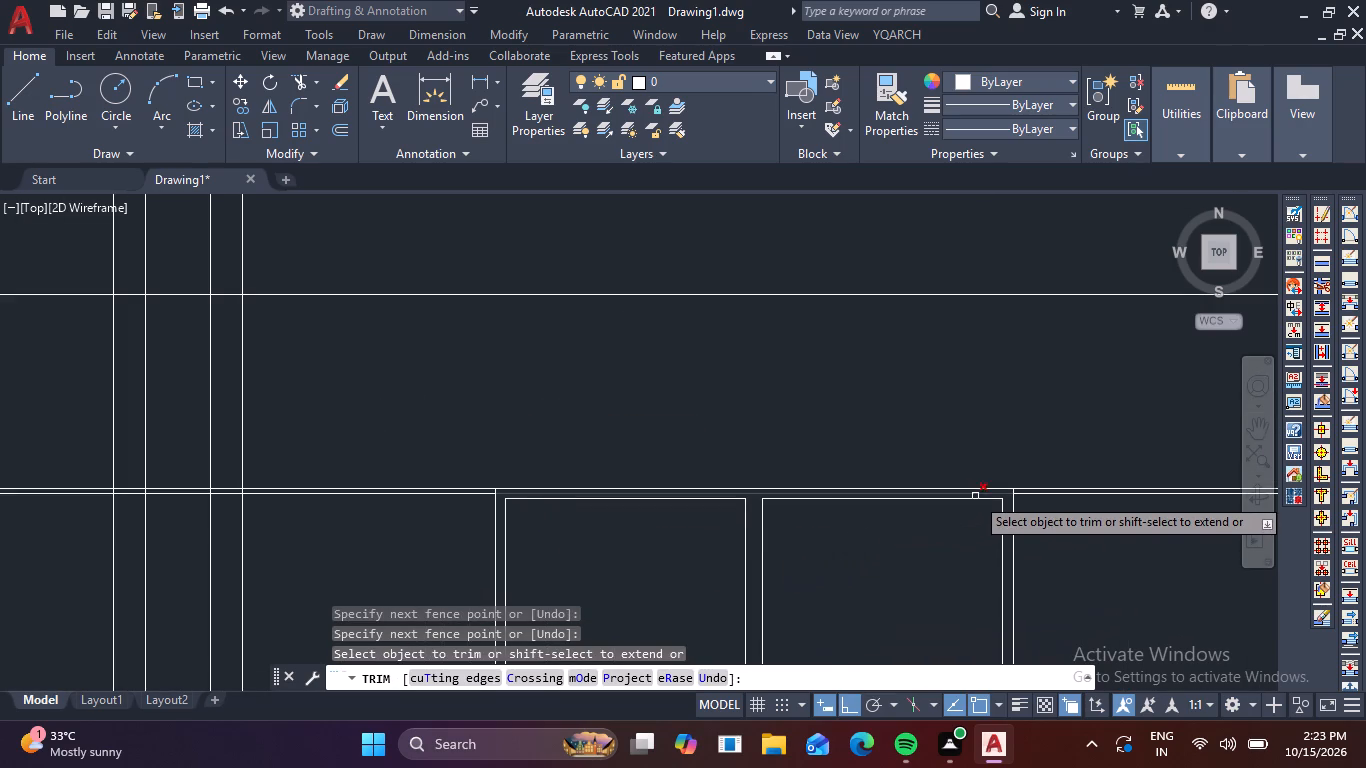
left_click(975, 495)
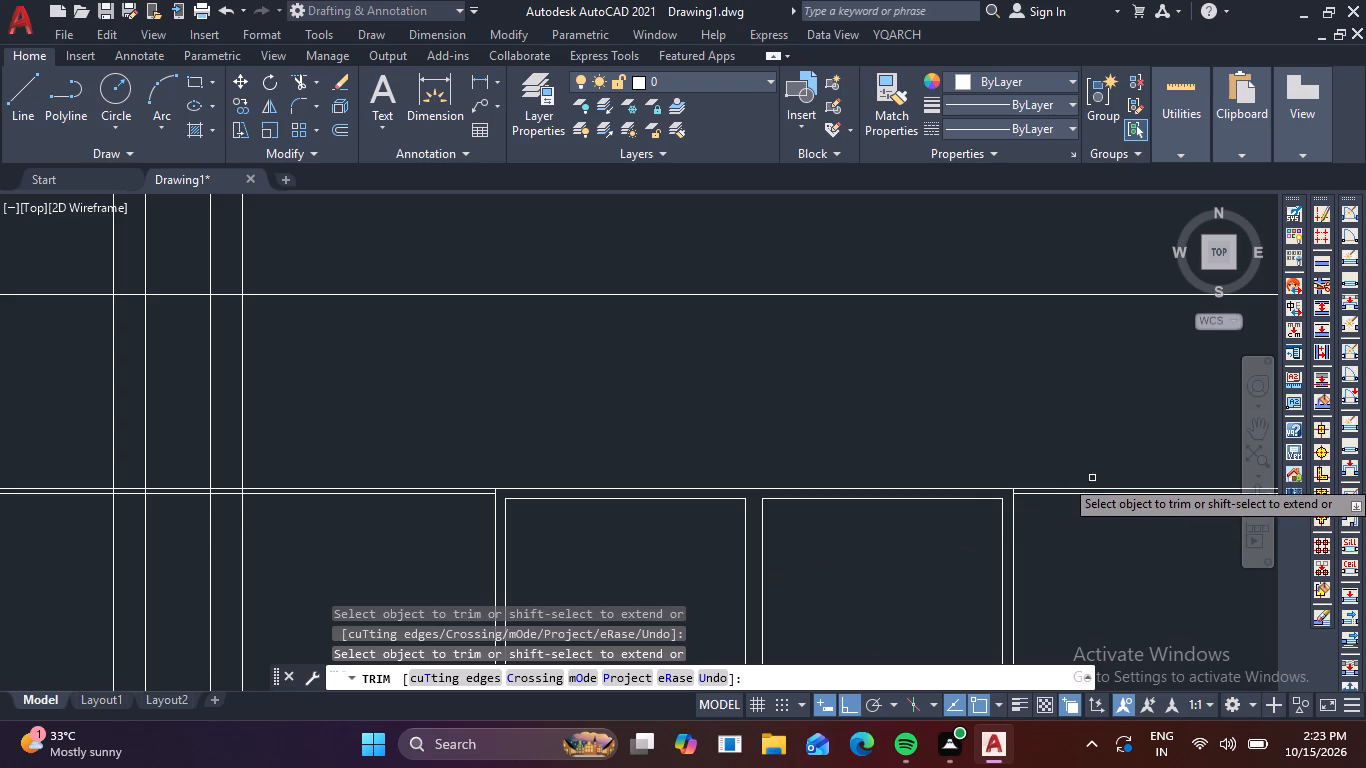
middle_click_drag(1021, 435, 906, 261)
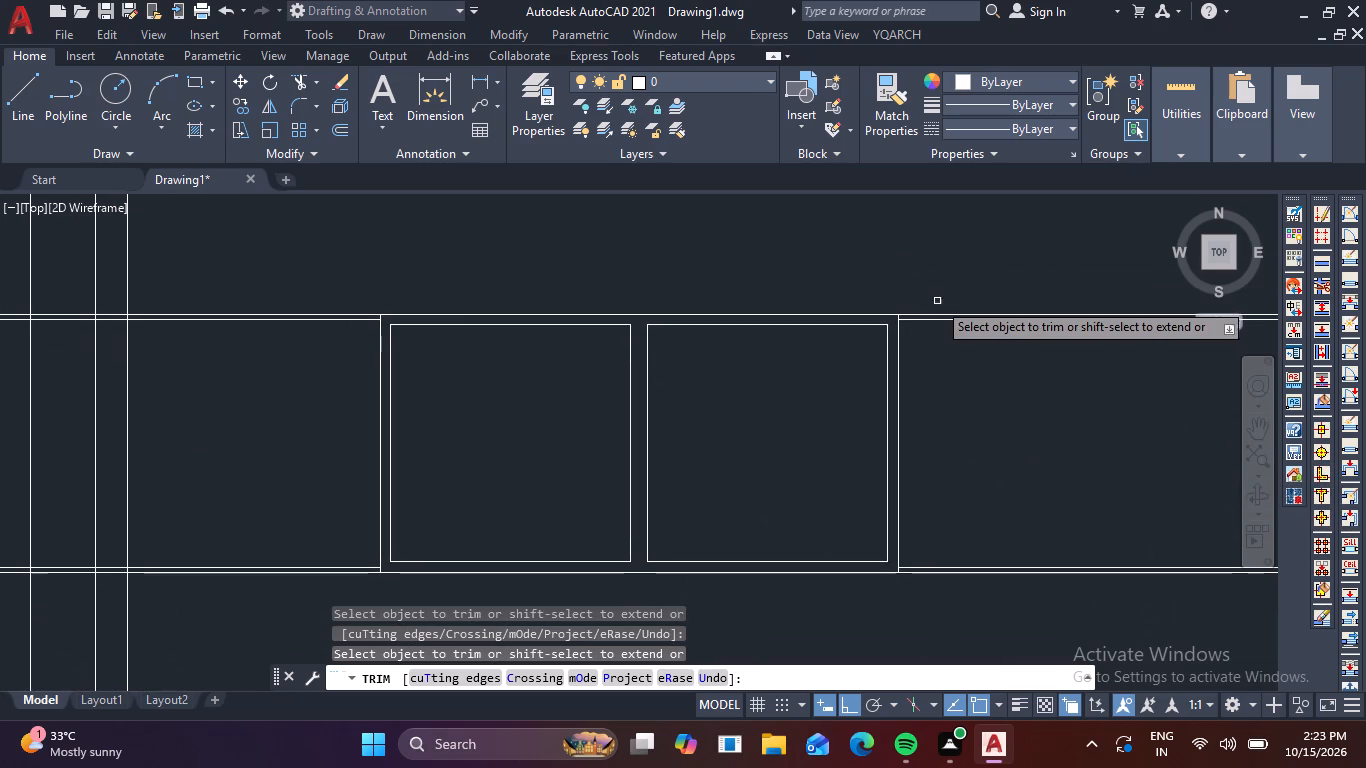
key("Escape")
key("Escape")
key("Escape")
key("Escape")
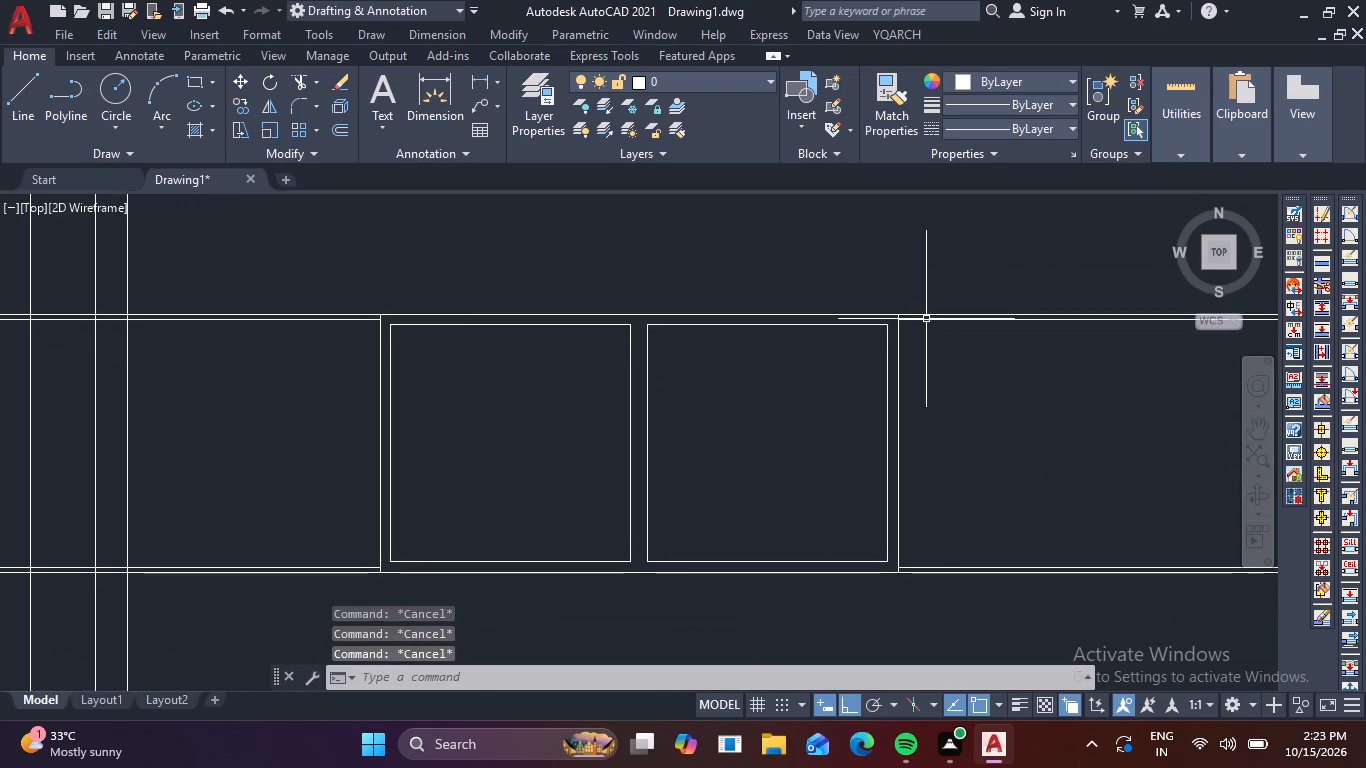
key("Escape")
Check the spacing of the row and vertical strip lines in the left block with the Quick measure tool.
scroll(647, 429, "down", 2)
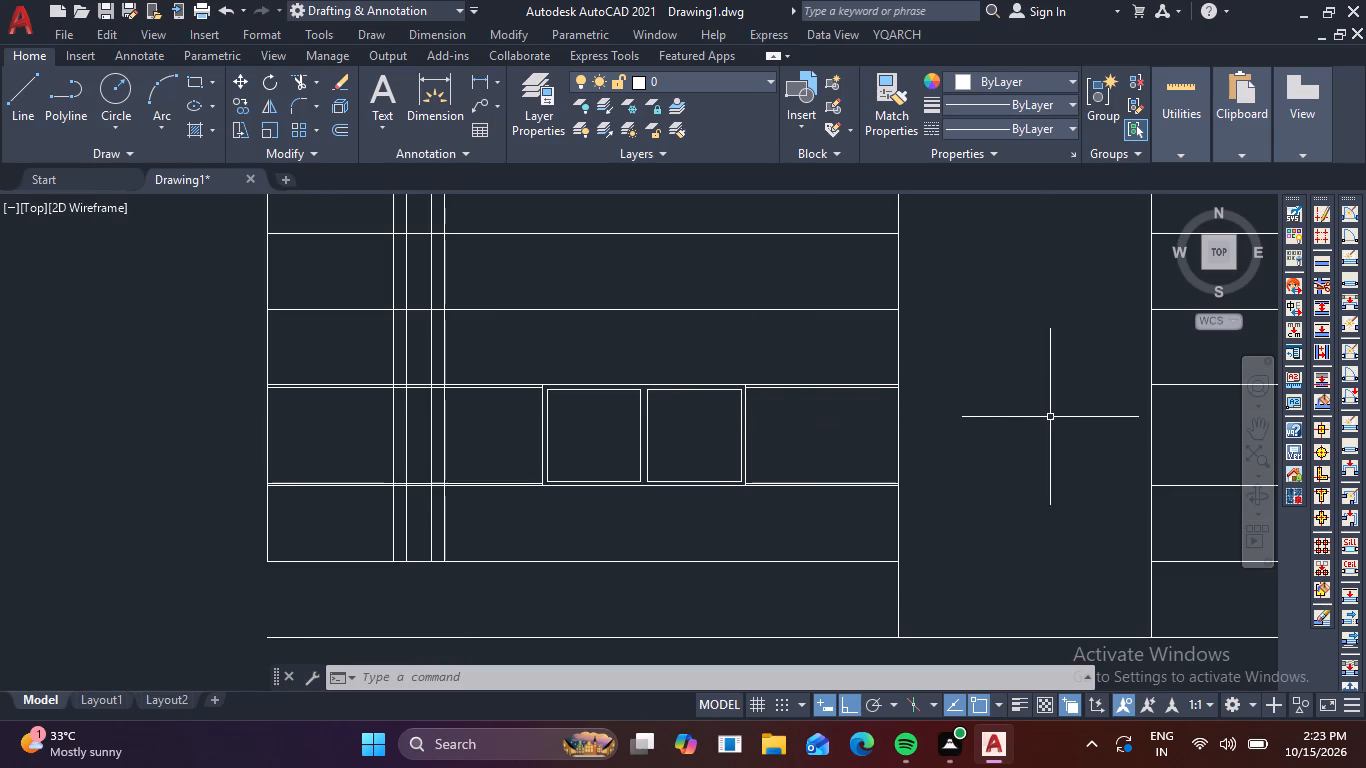
scroll(1054, 417, "down", 2)
middle_click_drag(1060, 411, 828, 591)
scroll(828, 570, "down", 1)
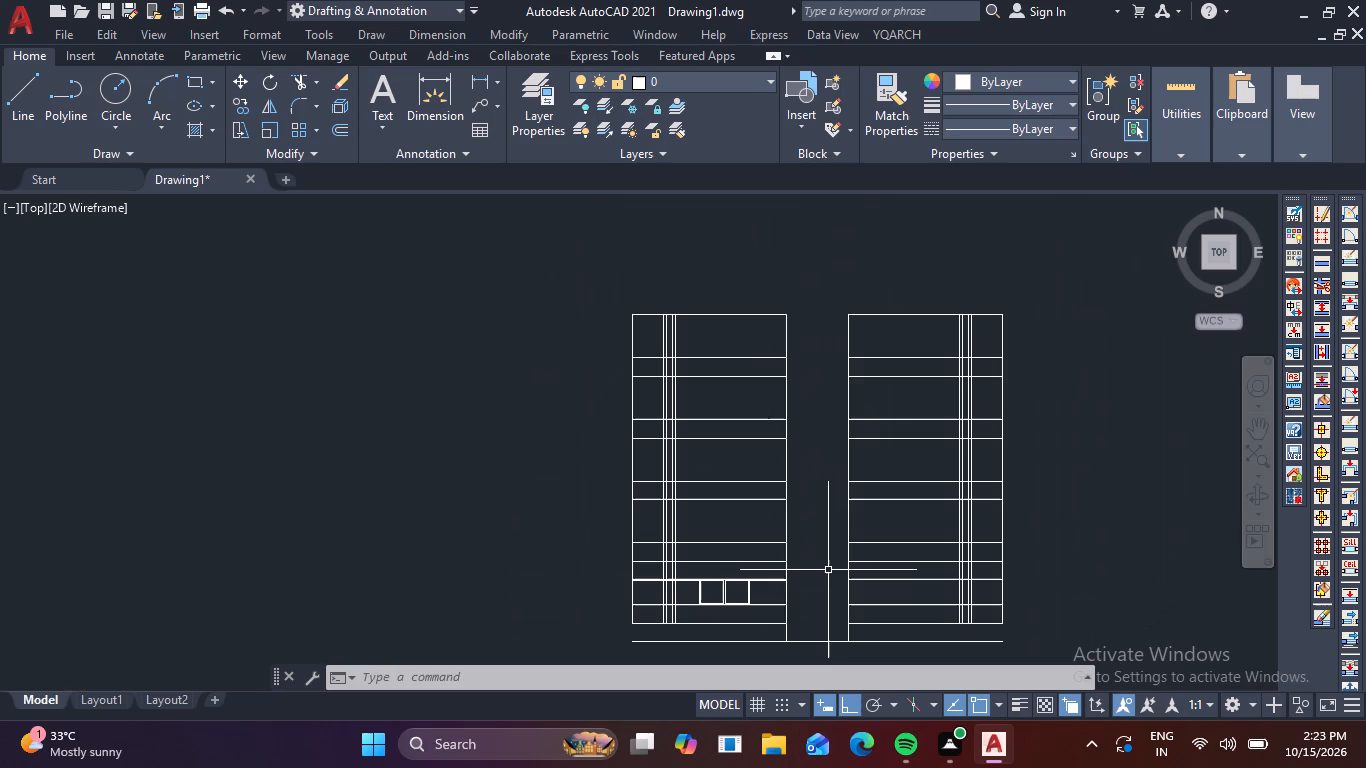
scroll(691, 505, "up", 3)
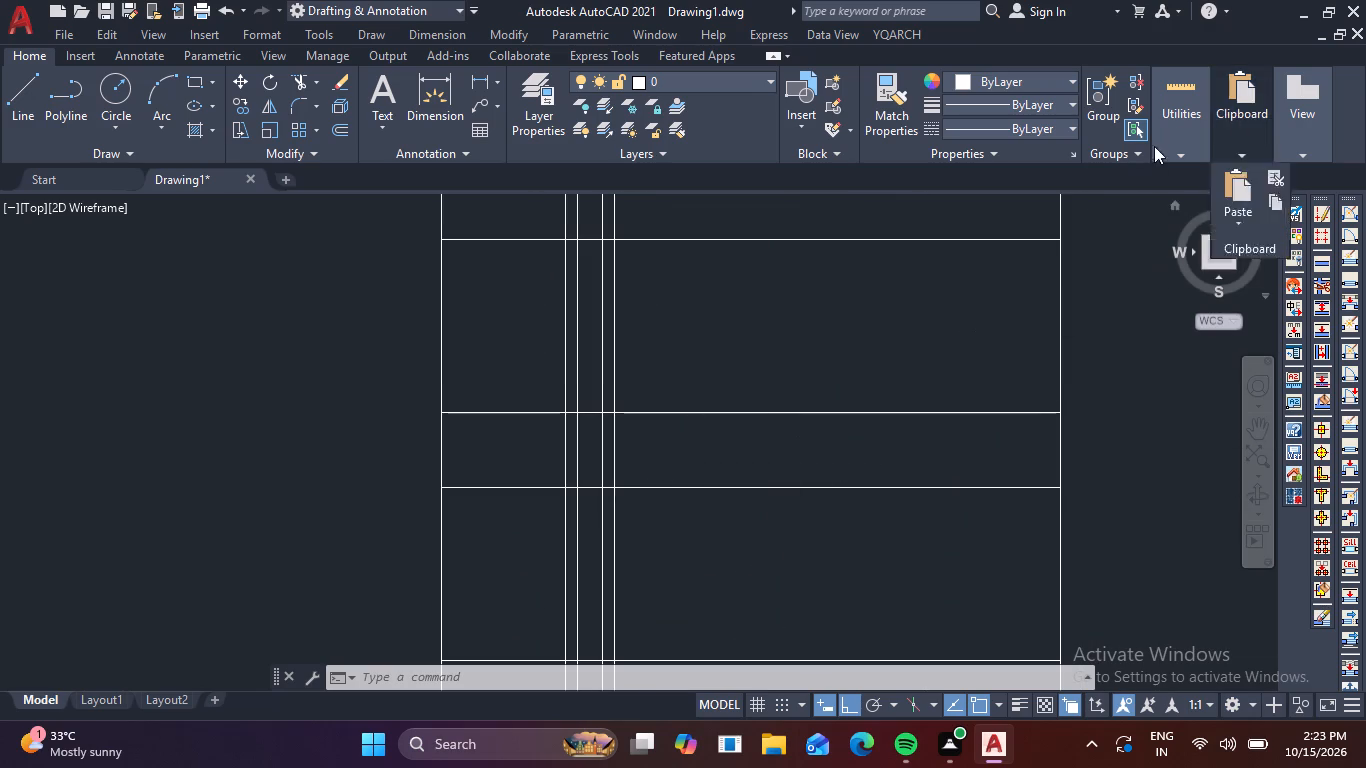
left_click(1171, 146)
left_click(1189, 189)
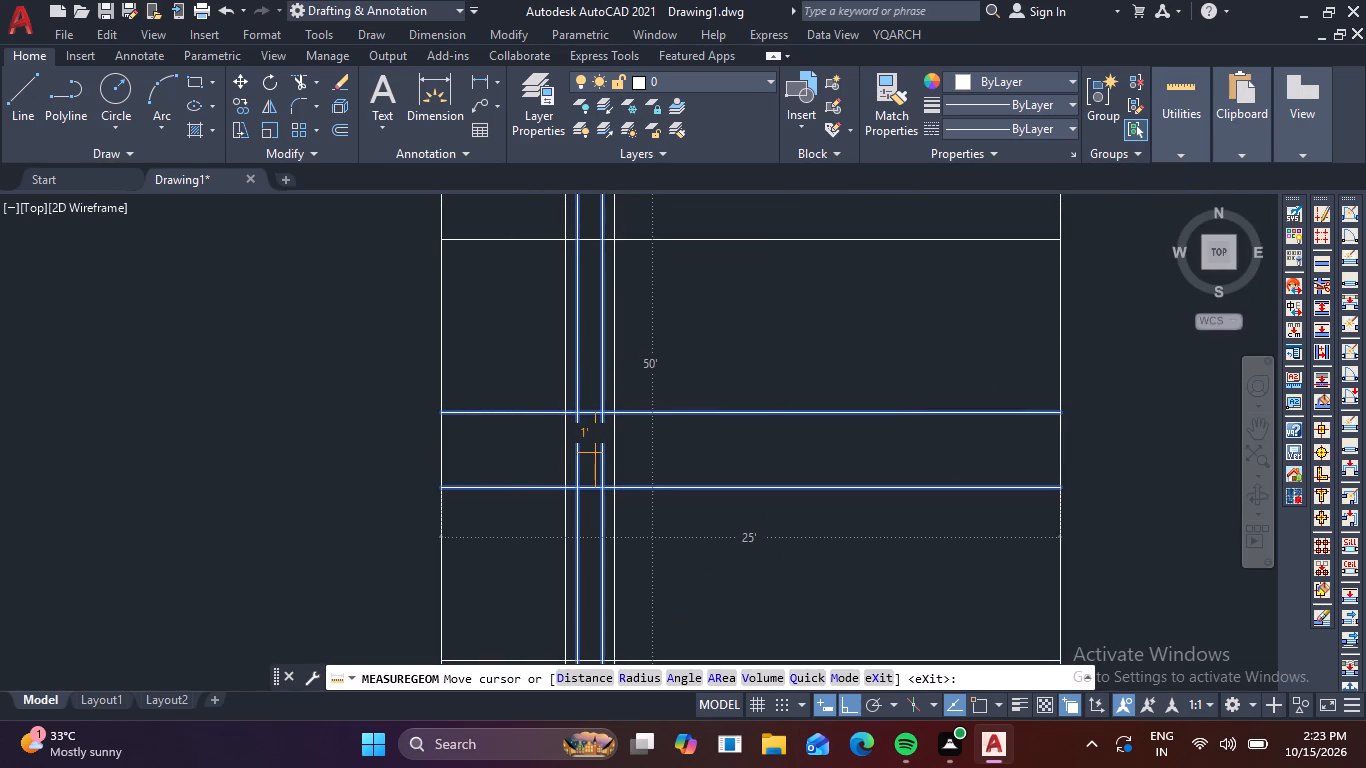
key("Escape")
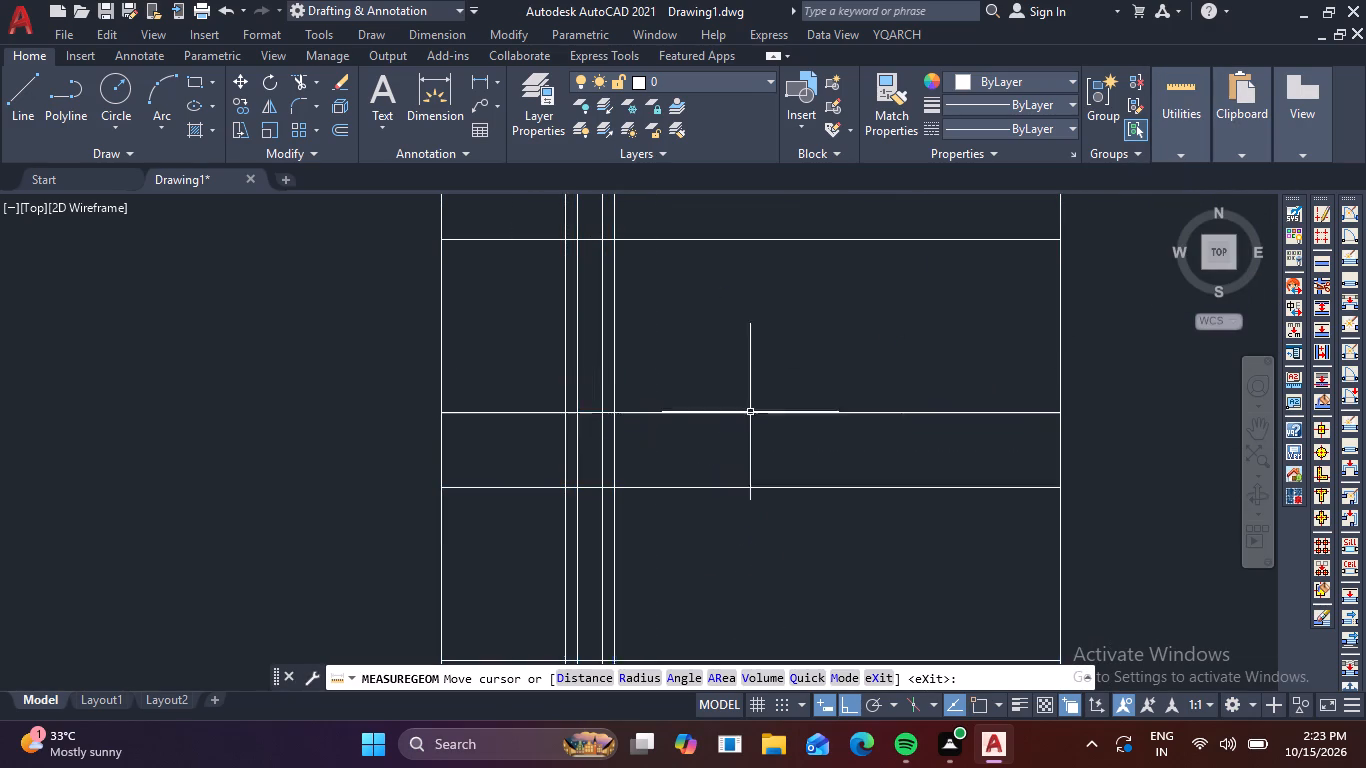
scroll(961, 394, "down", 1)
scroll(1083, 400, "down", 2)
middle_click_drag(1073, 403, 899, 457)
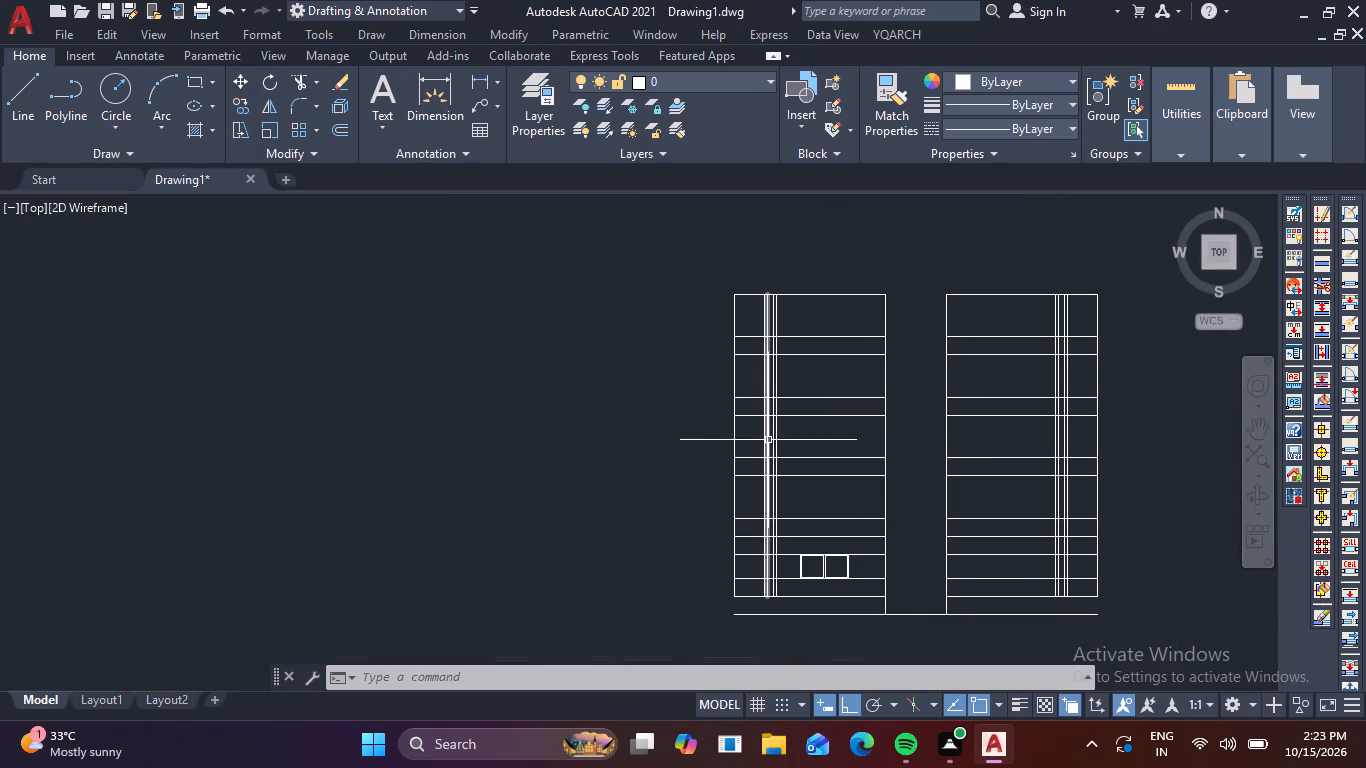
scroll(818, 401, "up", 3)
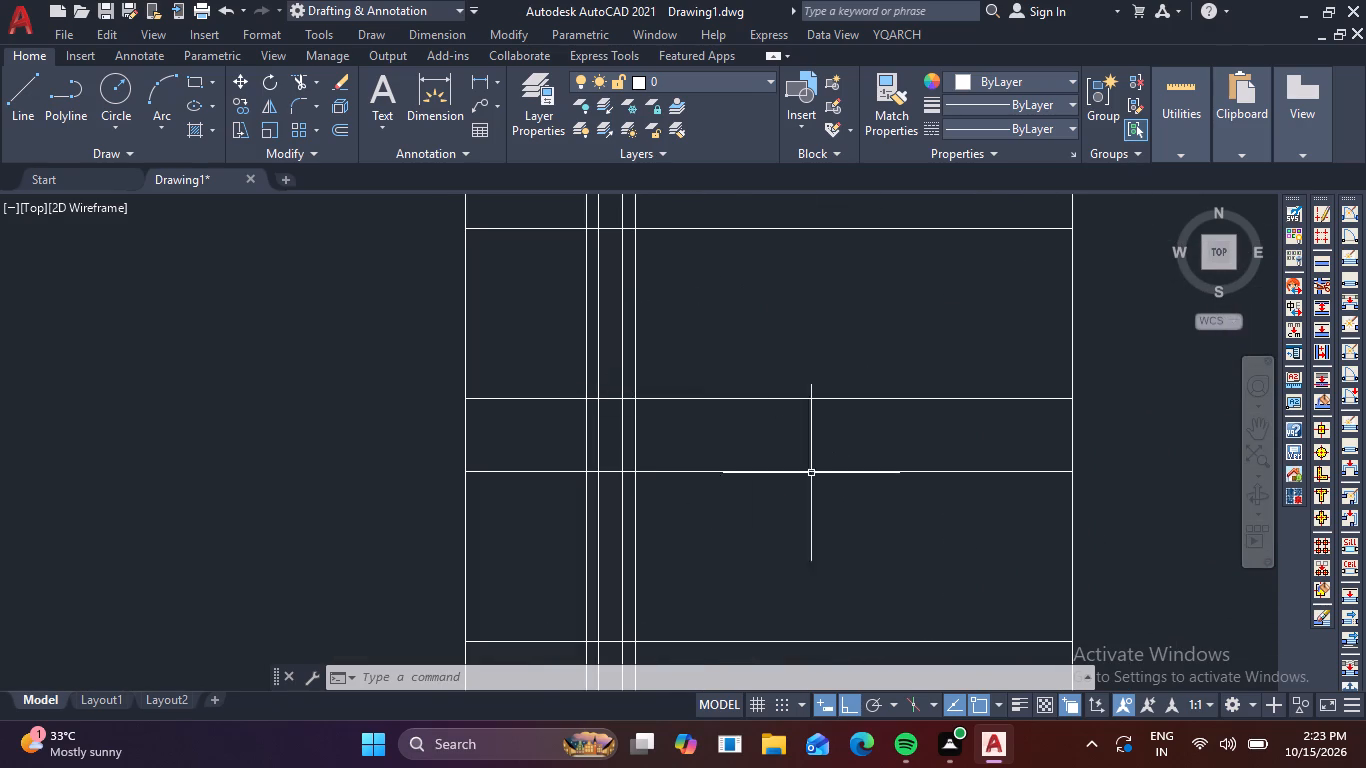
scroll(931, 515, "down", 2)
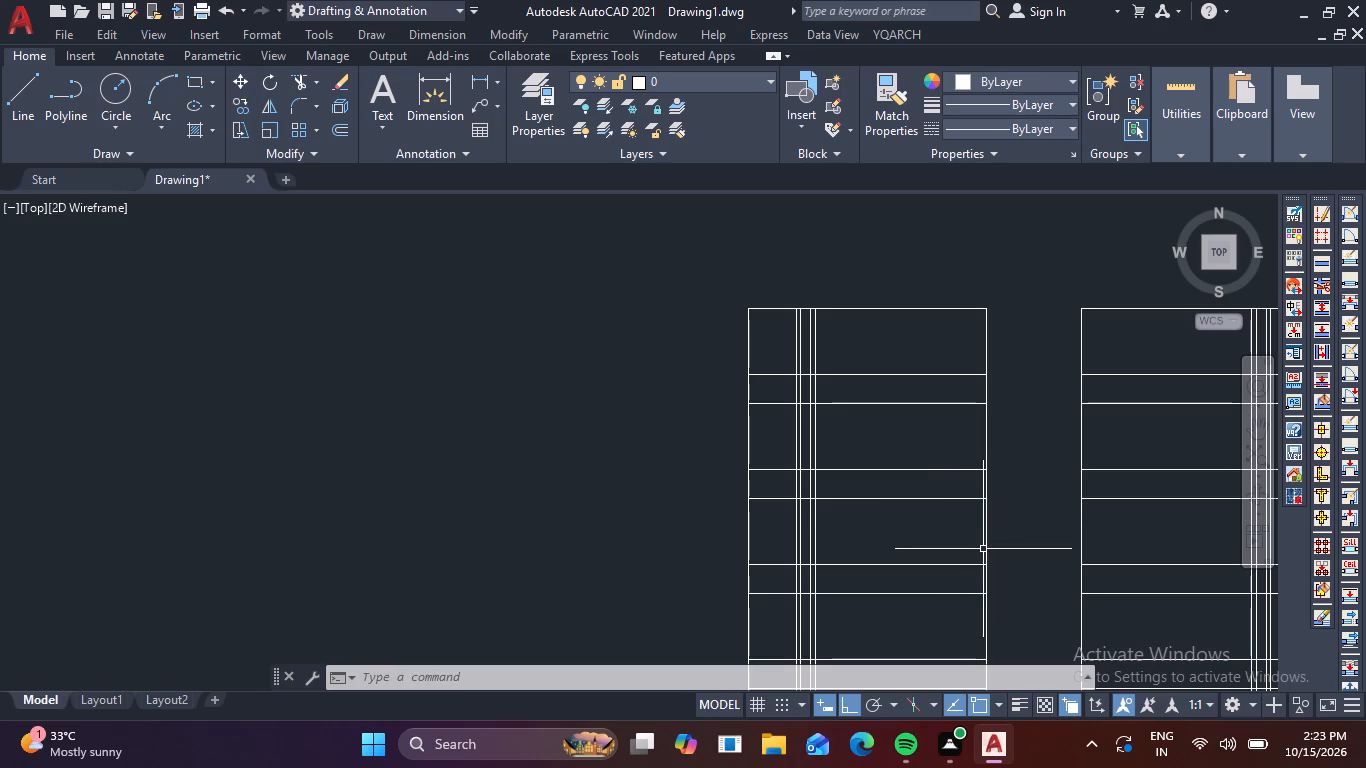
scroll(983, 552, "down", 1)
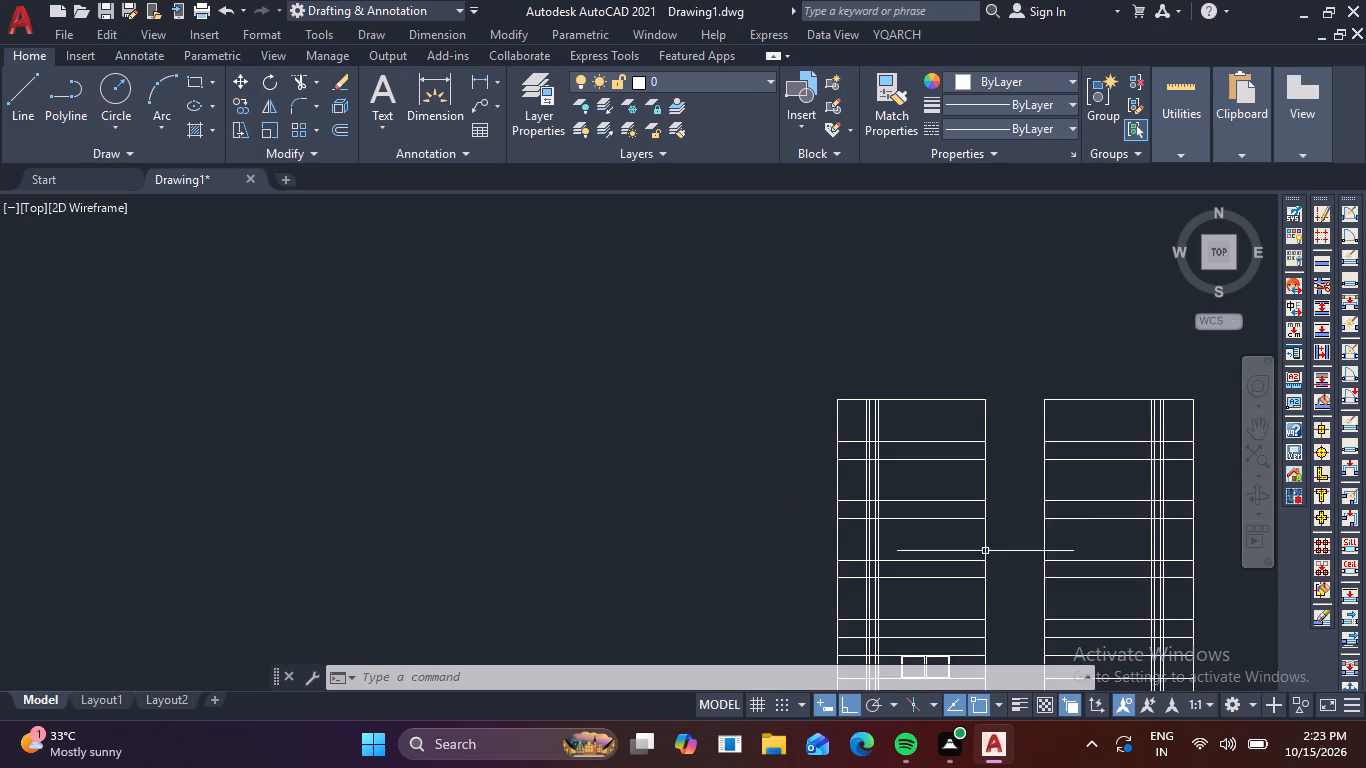
Offset both side lines of the central passage 6" into the passage and erase the extra offset copy inside the left block.
middle_click_drag(994, 542, 894, 422)
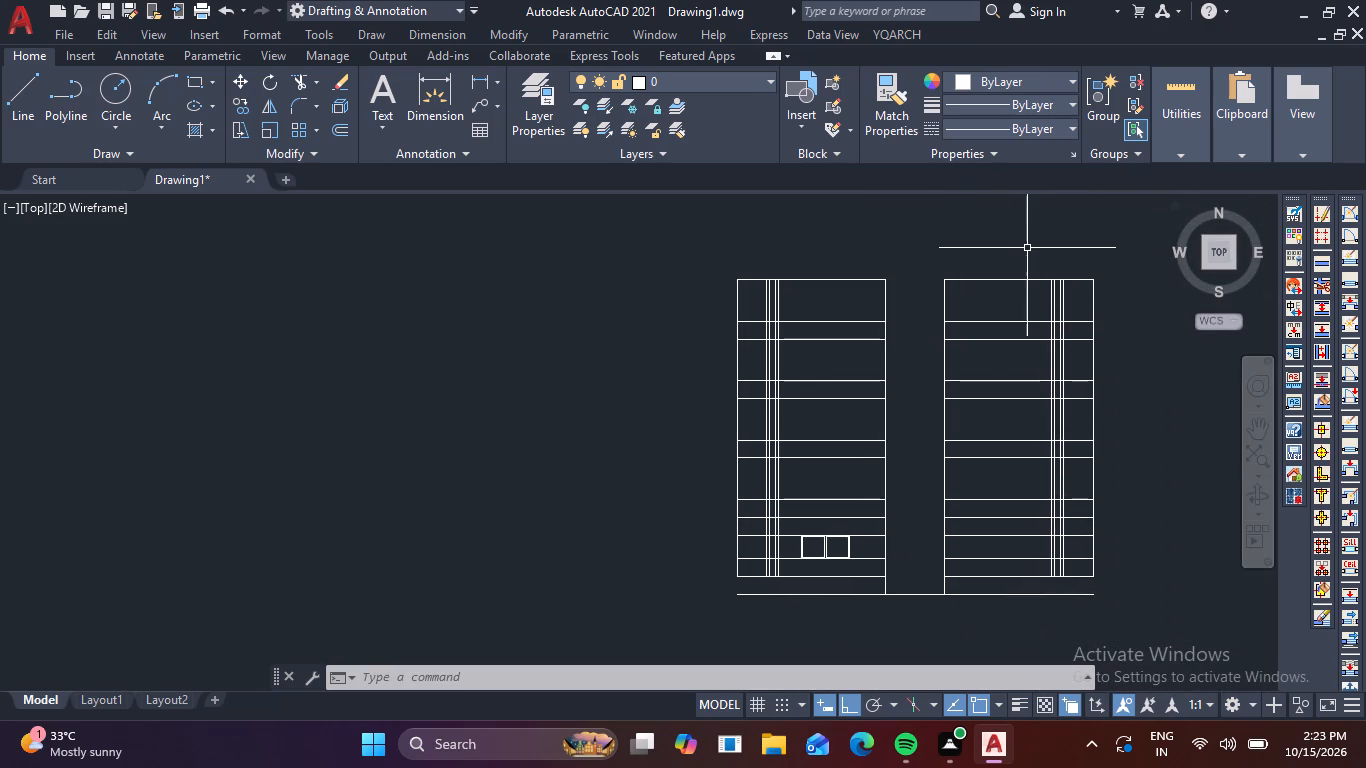
key("o")
key("Return")
key("6")
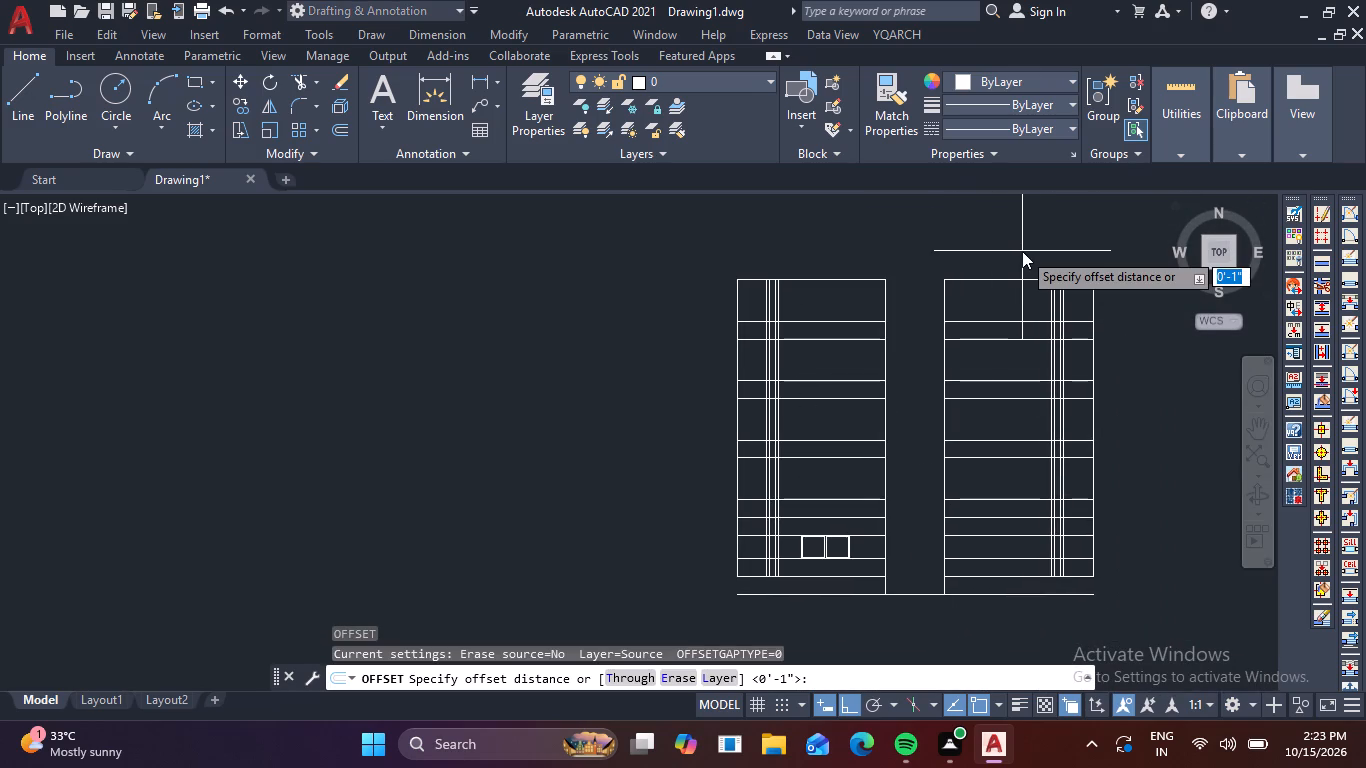
key("shift+quotedbl")
key("Return")
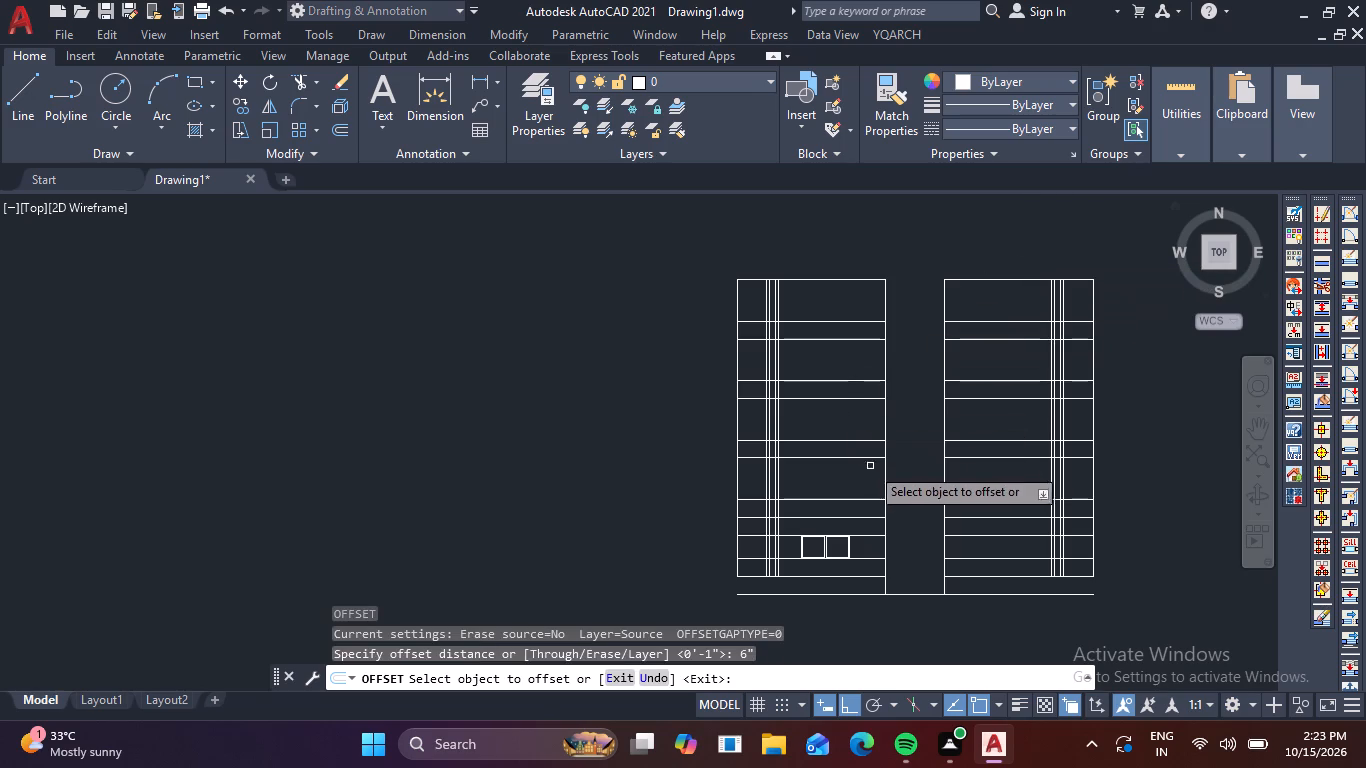
left_click(887, 469)
left_click(889, 471)
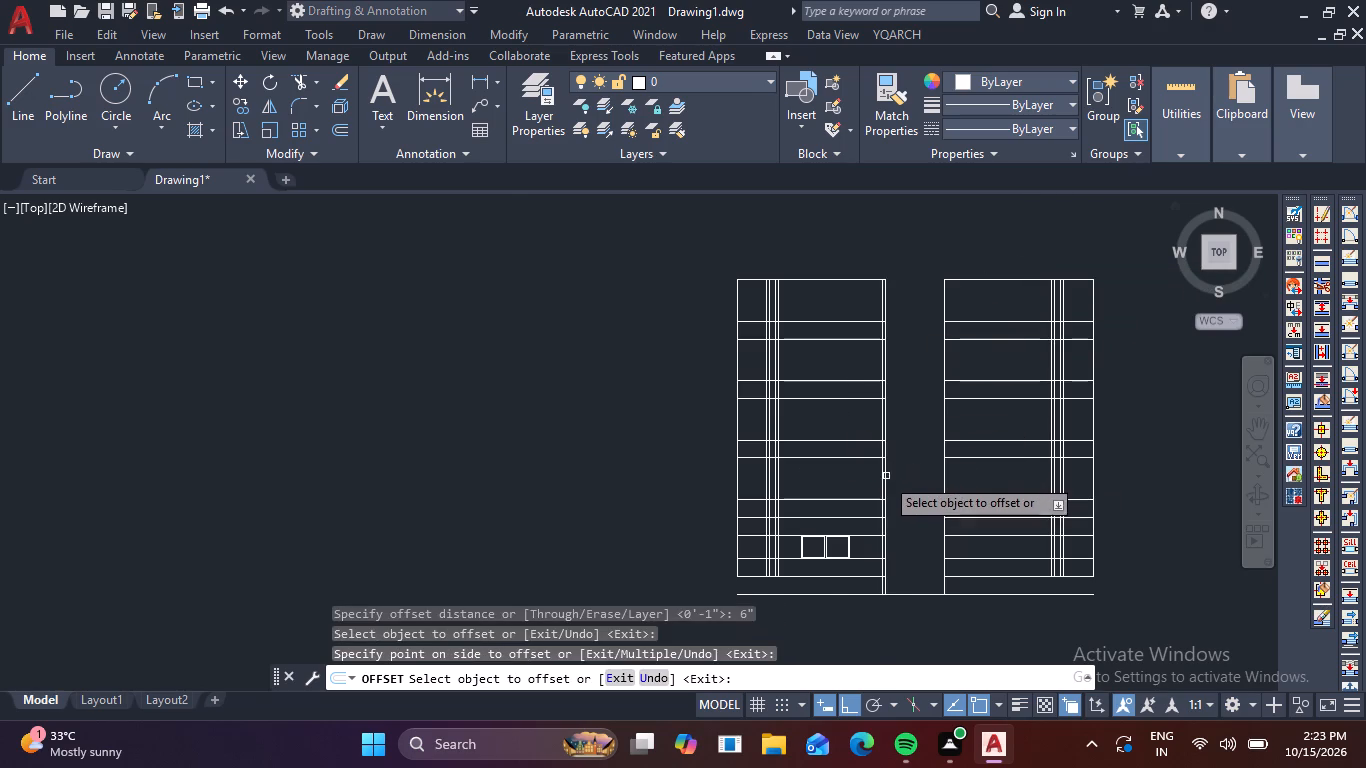
scroll(876, 481, "up", 2)
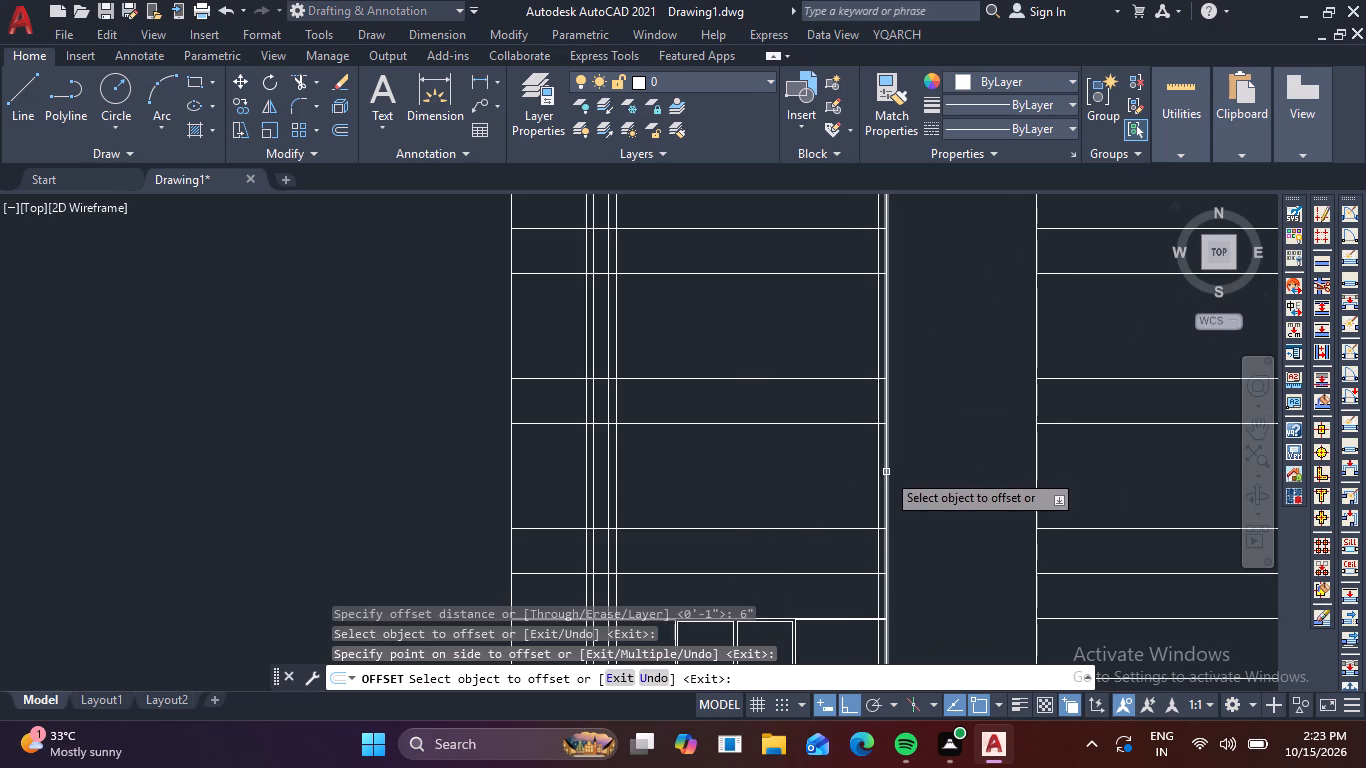
left_click(886, 472)
left_click(917, 473)
left_click(1036, 472)
left_click(994, 484)
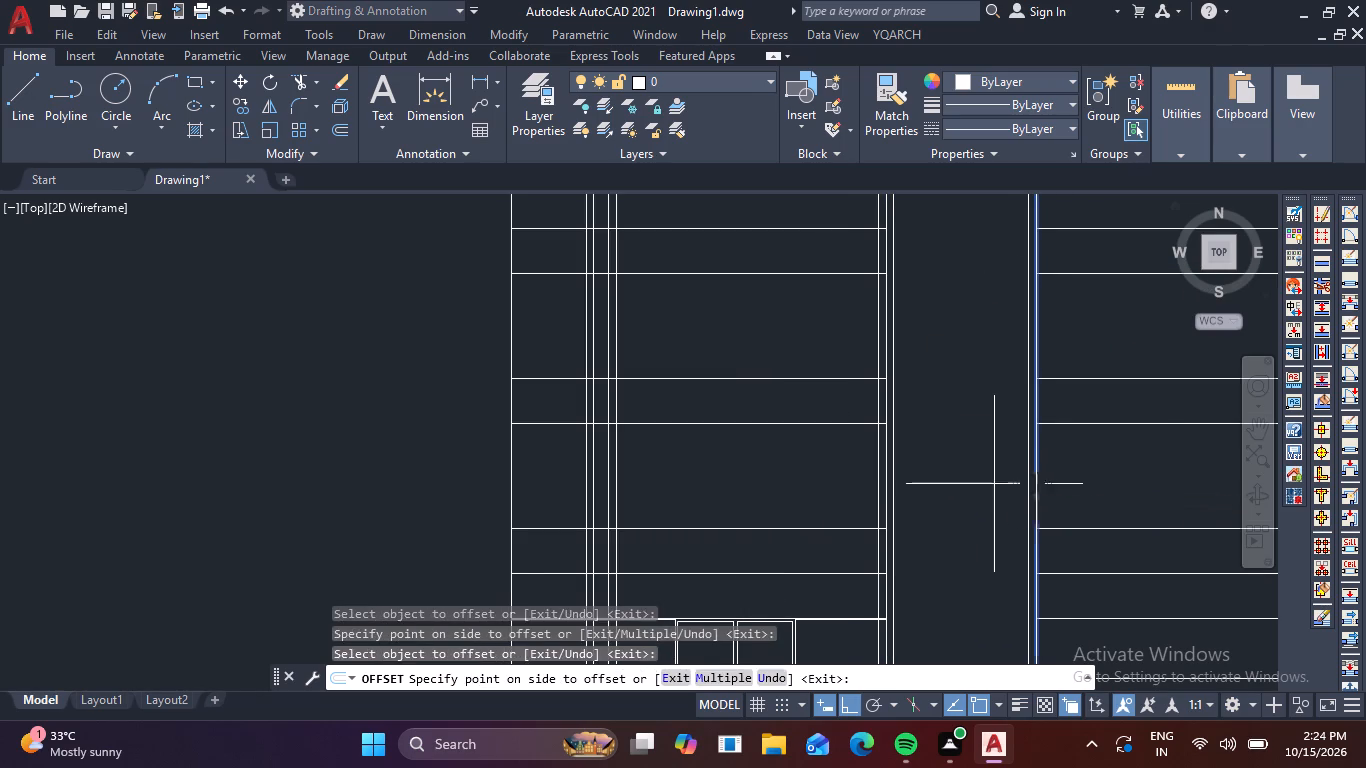
key("Escape")
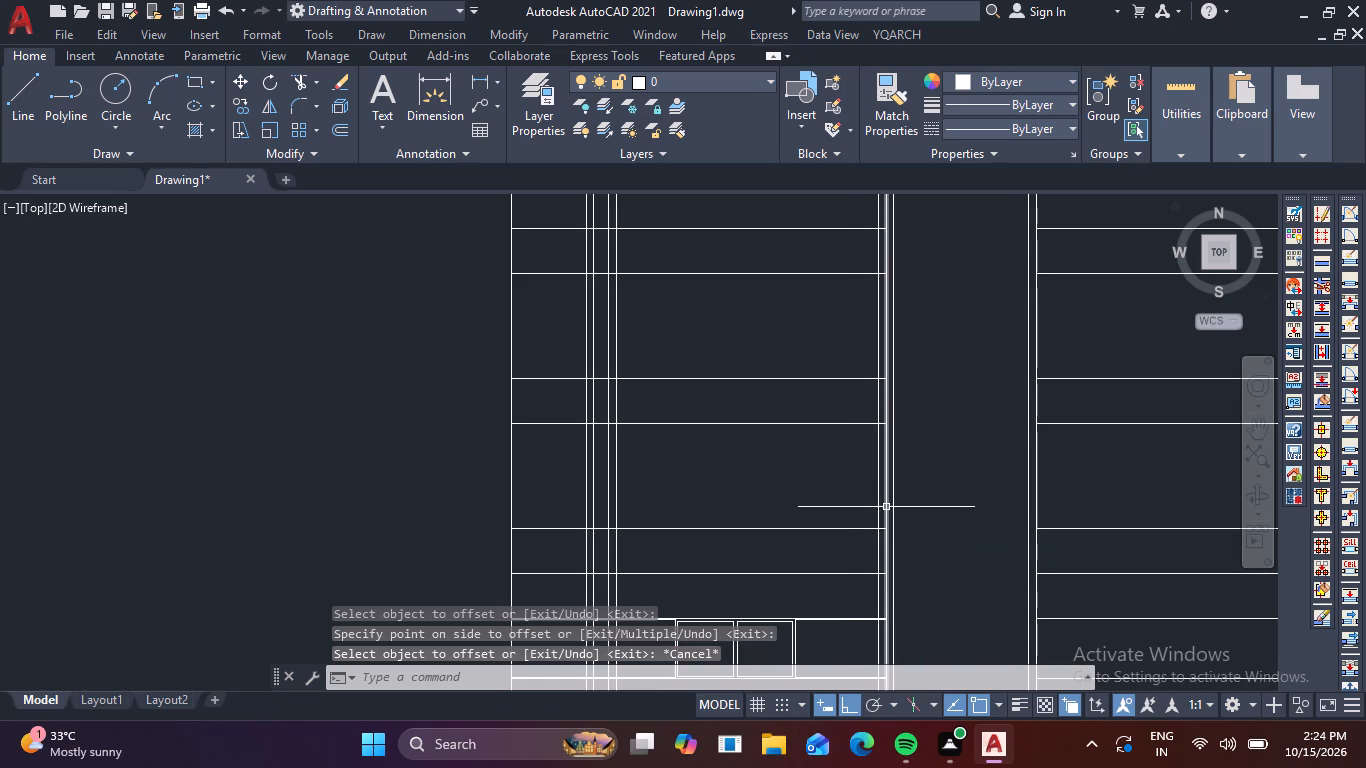
left_click(880, 509)
key("Delete")
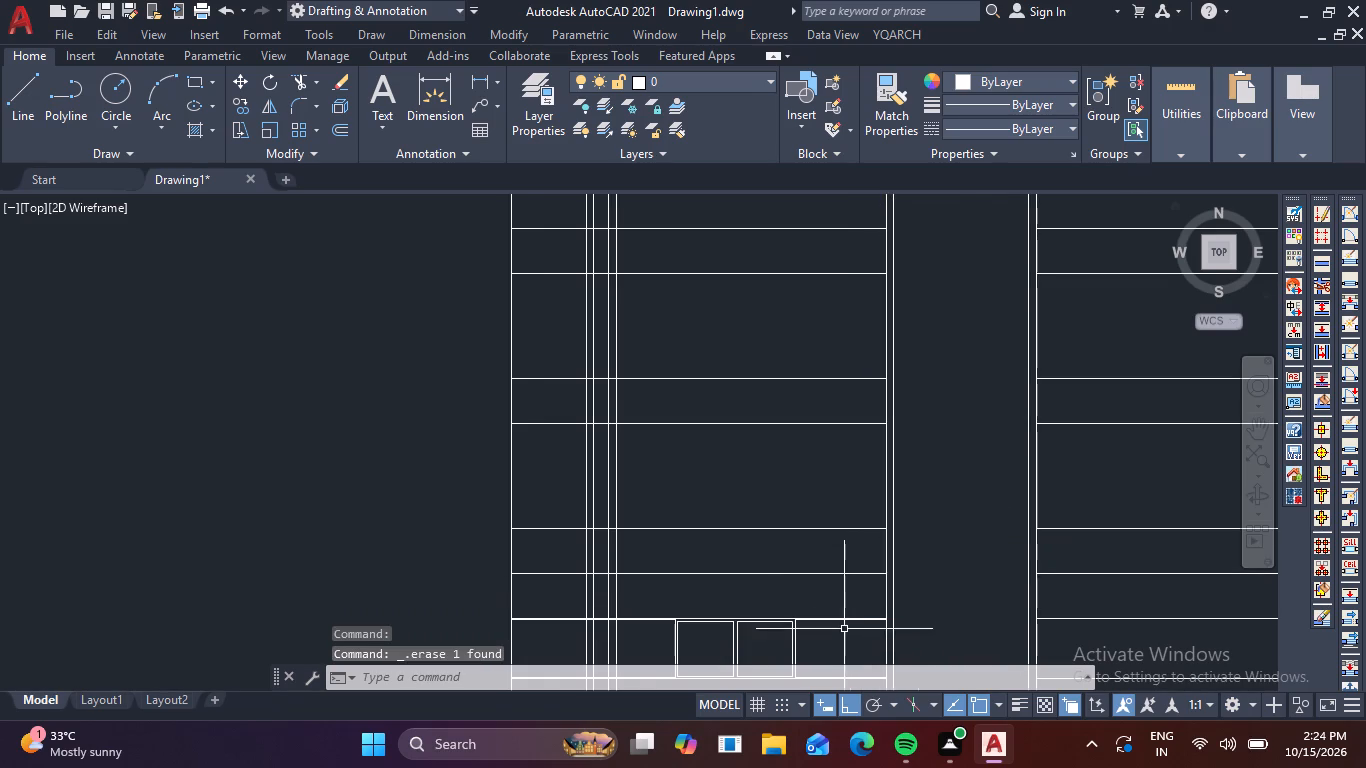
Trim the left block's original passage-side line between the upper and lower row line pairs of the two-pane opening.
scroll(844, 628, "up", 1)
middle_click_drag(844, 628, 833, 540)
scroll(883, 524, "up", 3)
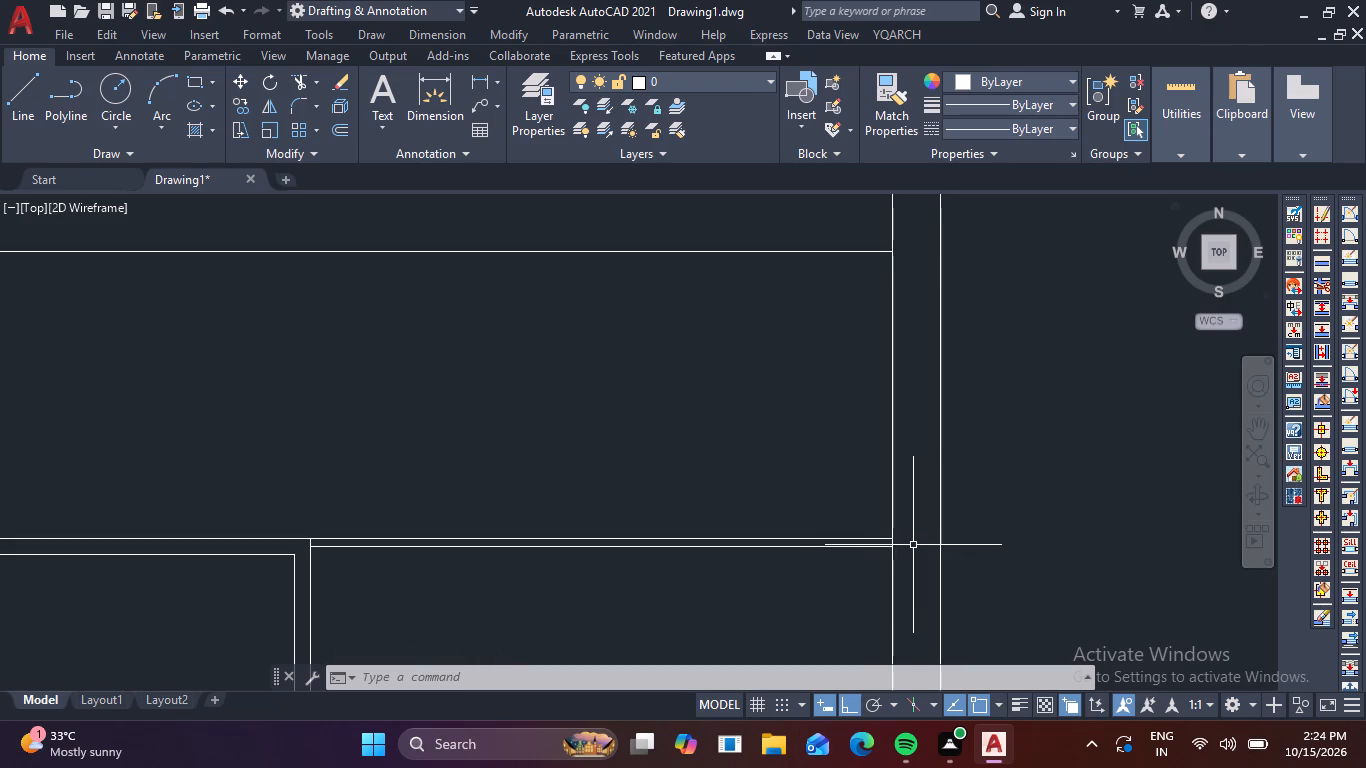
key("Escape")
type("tr")
key("space")
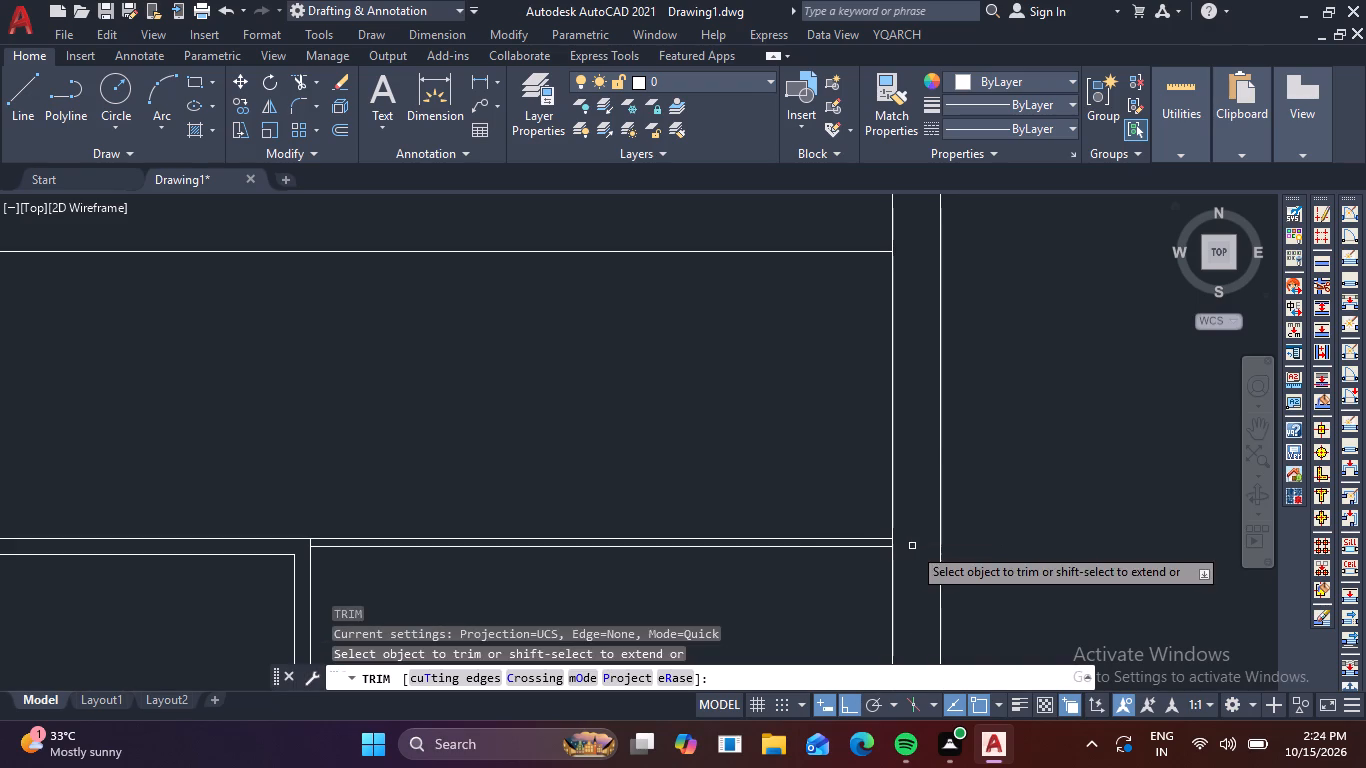
scroll(899, 552, "up", 4)
left_click(789, 498)
left_click(881, 498)
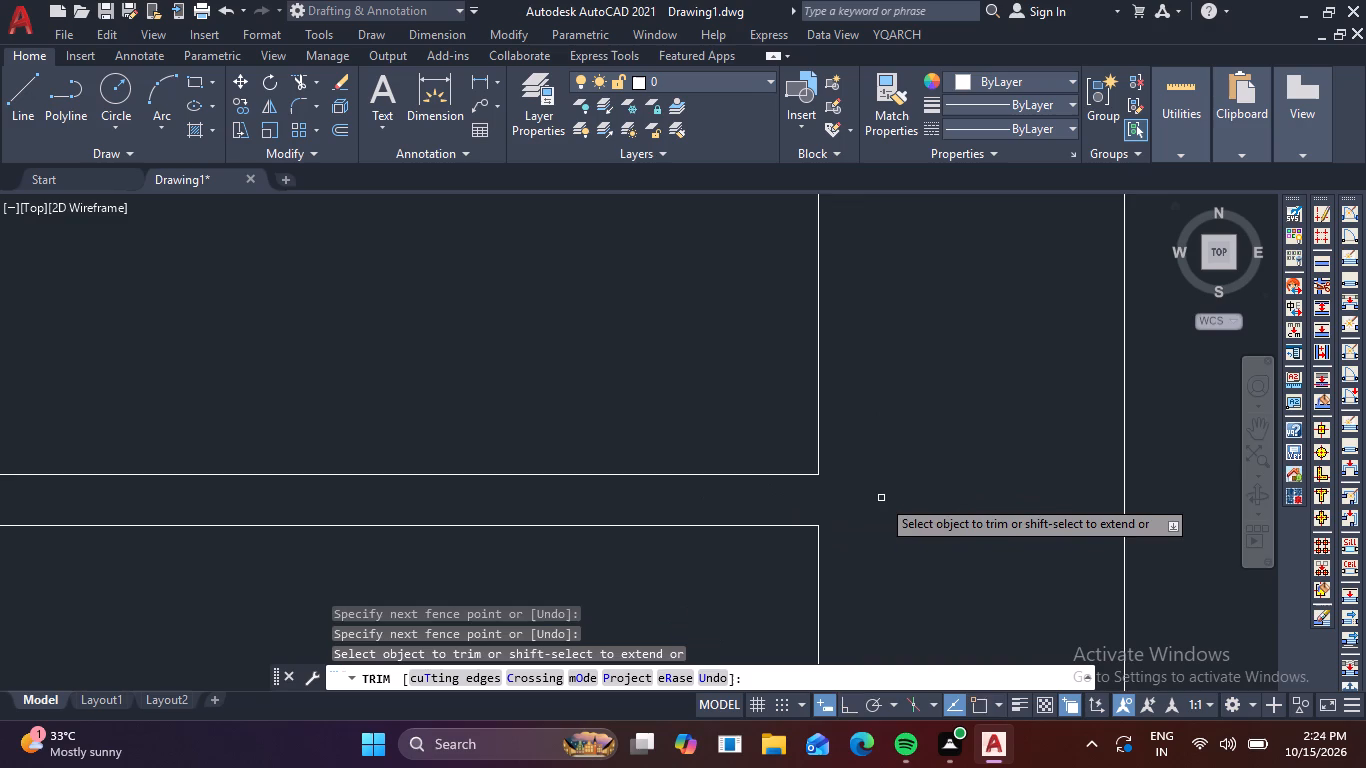
scroll(881, 498, "down", 5)
scroll(805, 569, "down", 1)
middle_click_drag(796, 581, 698, 323)
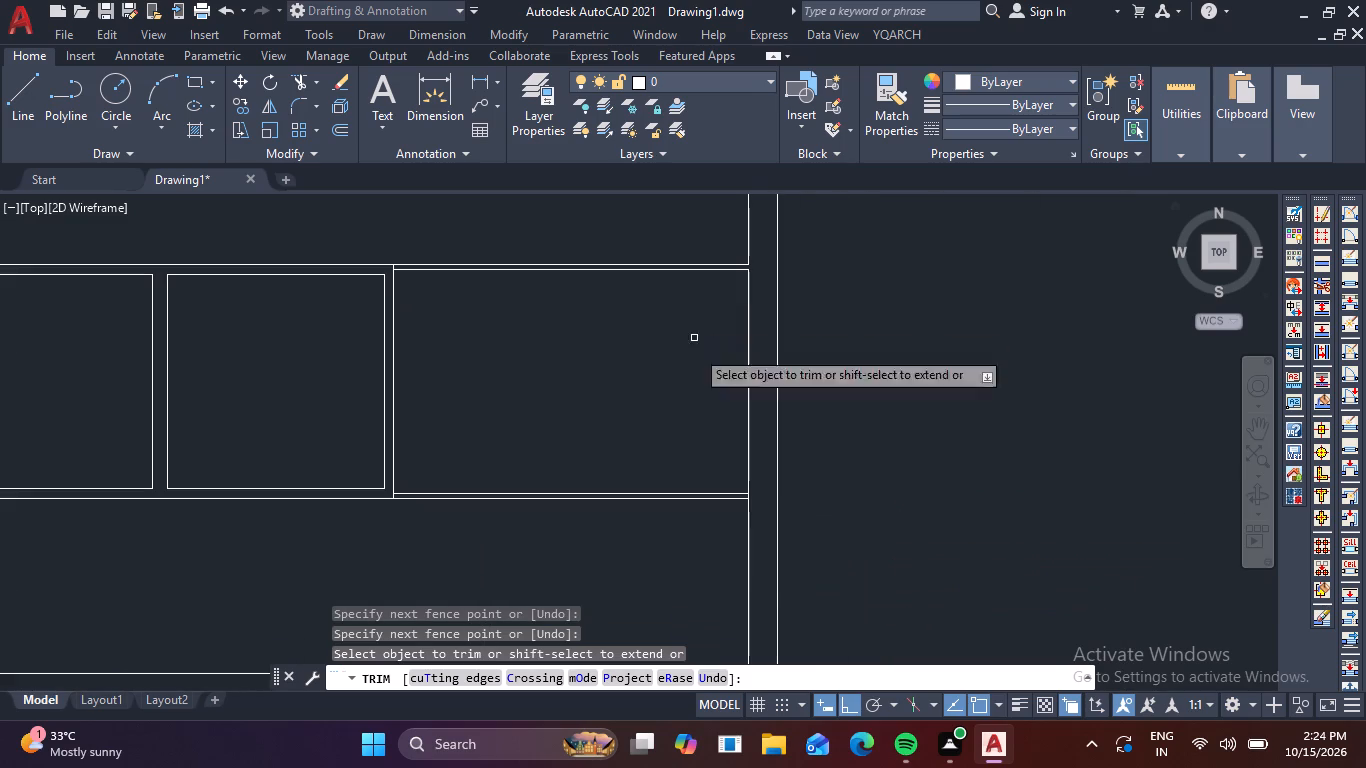
scroll(765, 491, "up", 4)
left_click(606, 534)
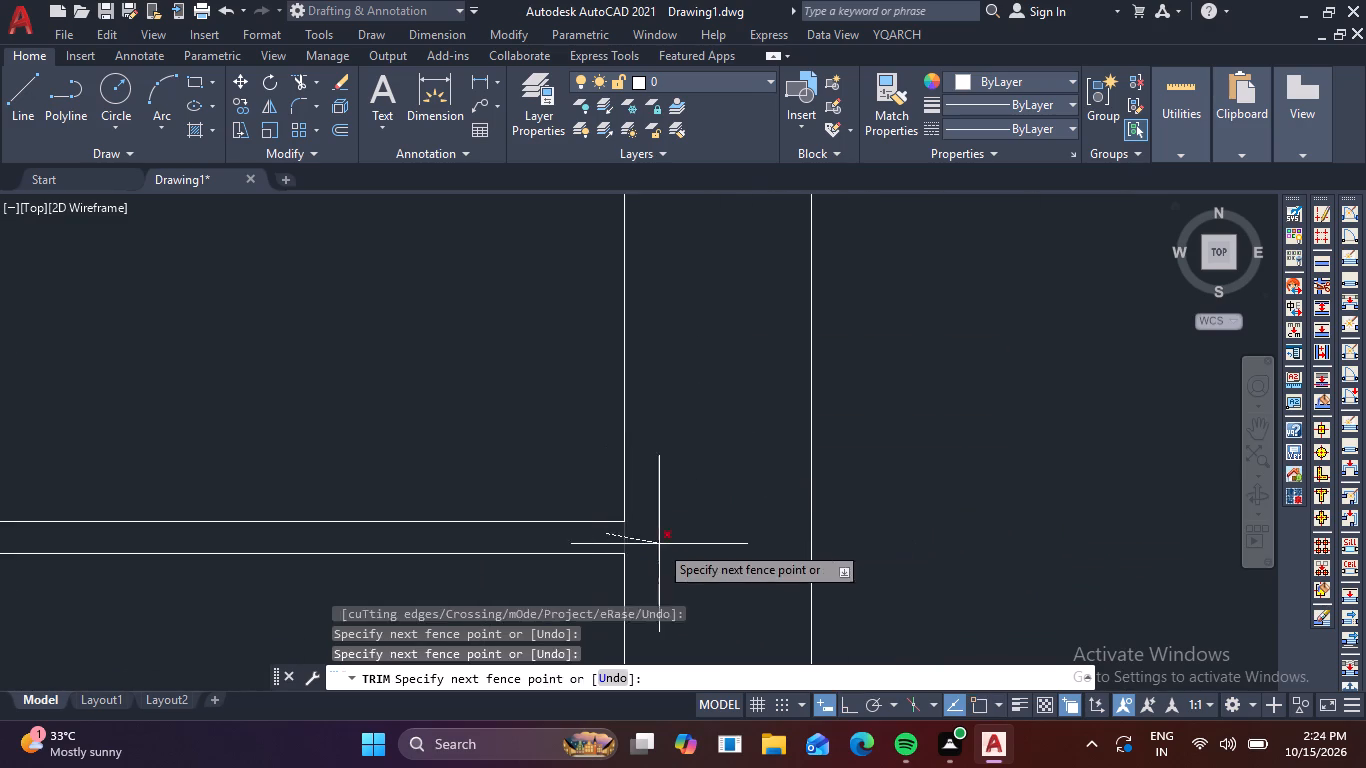
left_click(659, 544)
Trim the opening's lower and upper row line pairs out of the gap between the left block's two middle vertical strip lines.
scroll(662, 544, "down", 5)
middle_click_drag(611, 572, 938, 545)
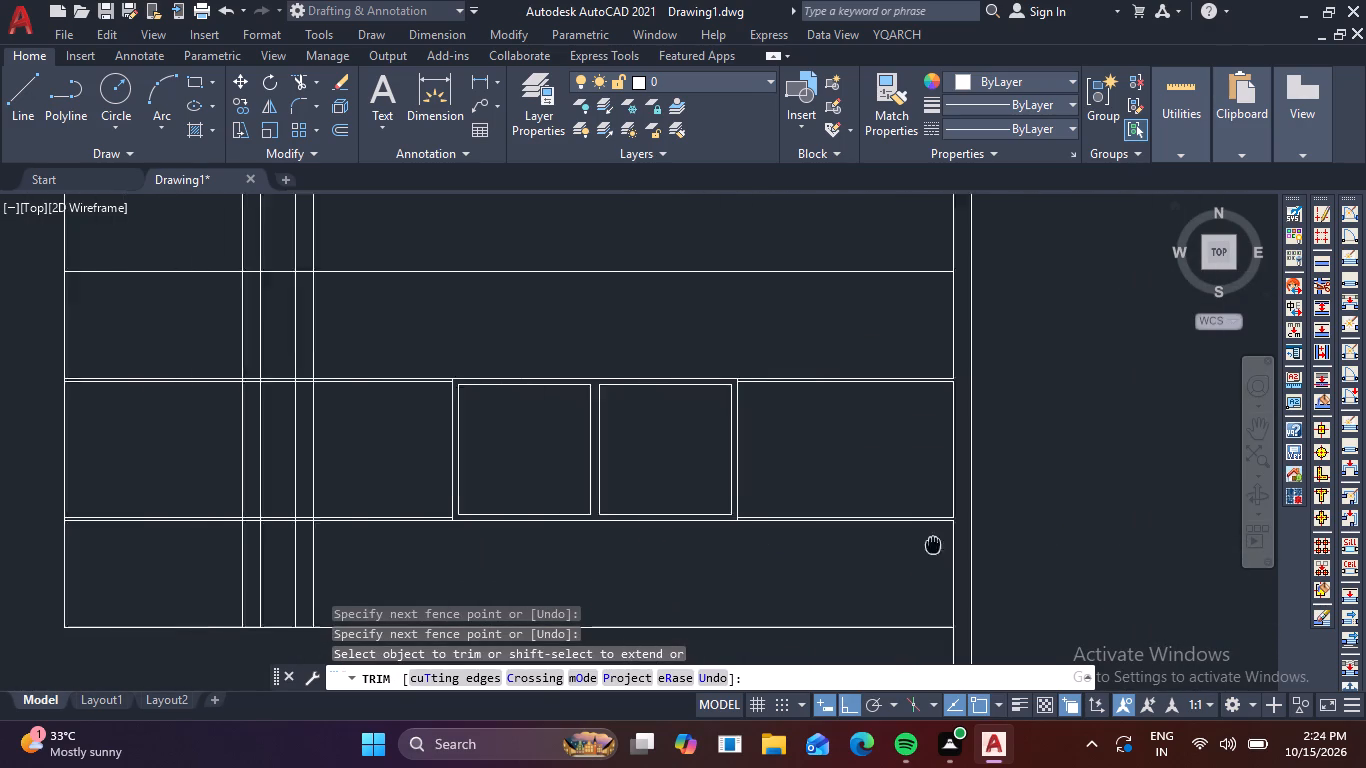
middle_click_drag(938, 545, 964, 547)
middle_click_drag(364, 448, 597, 447)
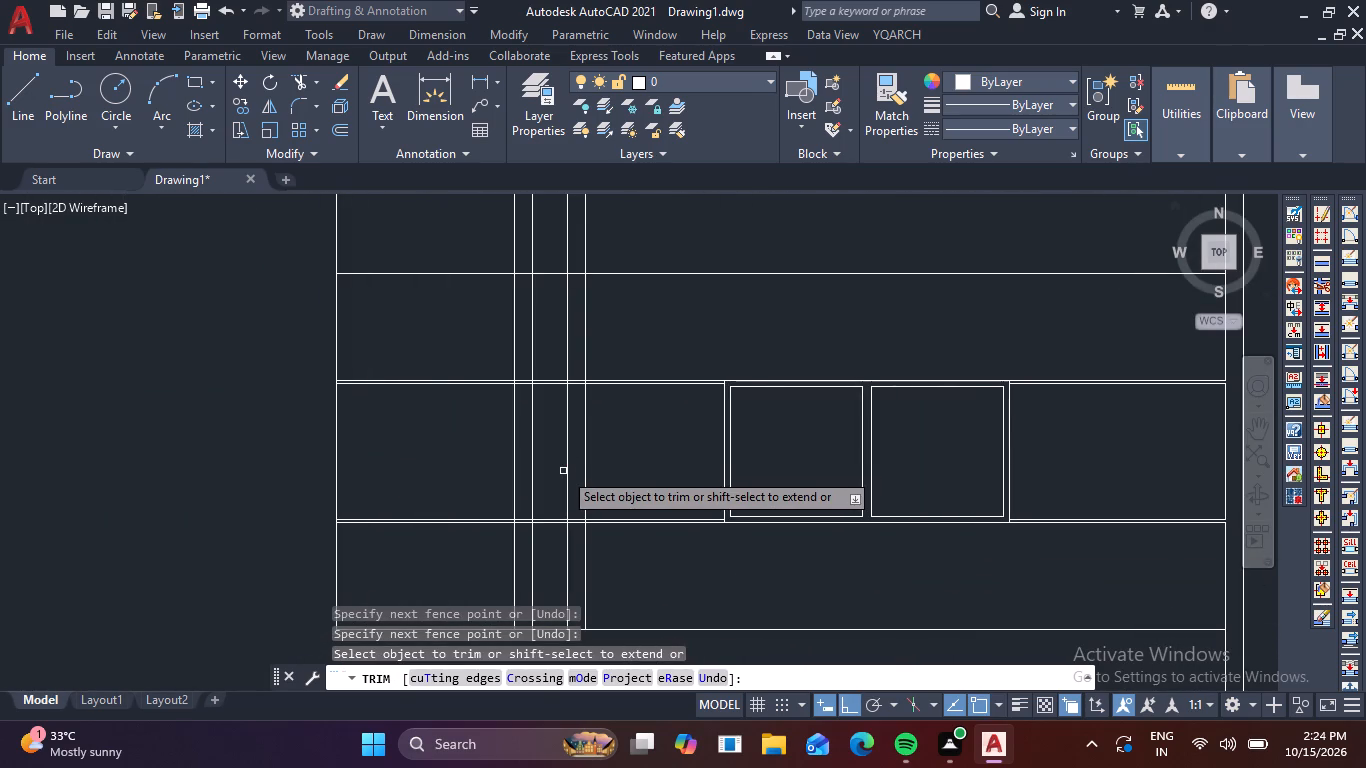
scroll(548, 546, "up", 2)
left_click_drag(557, 454, 543, 476)
left_click(532, 539)
left_click(542, 455)
scroll(548, 436, "down", 2)
middle_click_drag(552, 408, 546, 443)
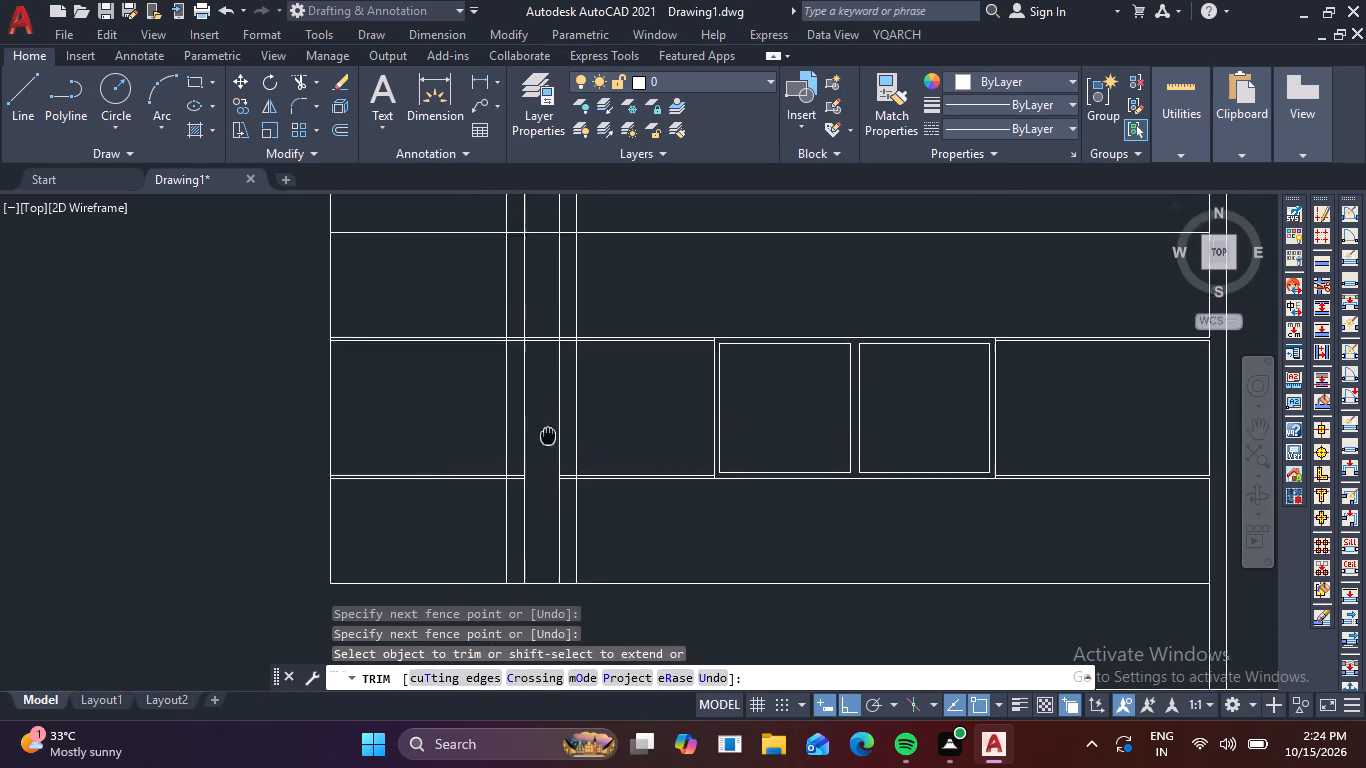
middle_click_drag(546, 443, 499, 596)
scroll(510, 505, "up", 3)
left_click(417, 487)
left_click(395, 561)
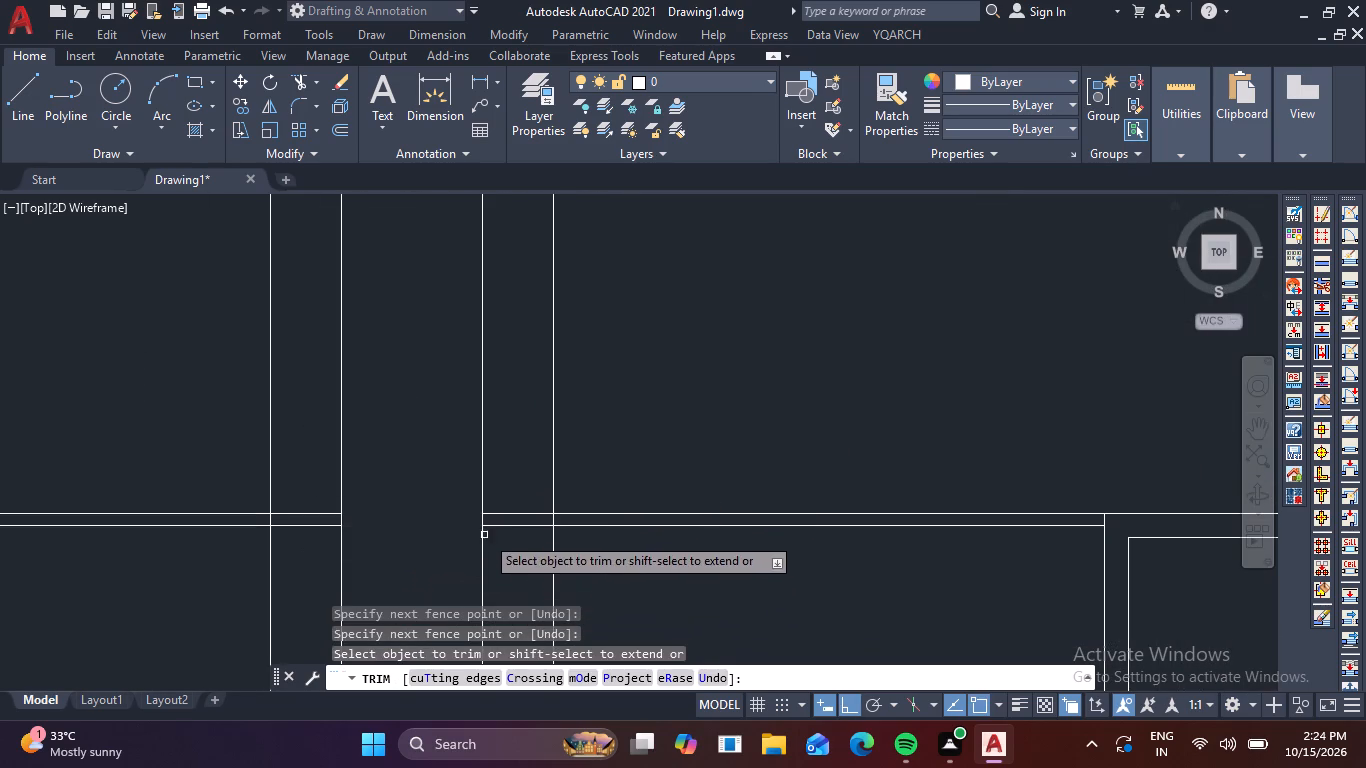
Trim the strip line nearest the two-pane opening where it crosses between the upper and lower row line pairs.
scroll(547, 519, "up", 4)
left_click(521, 524)
left_click(560, 530)
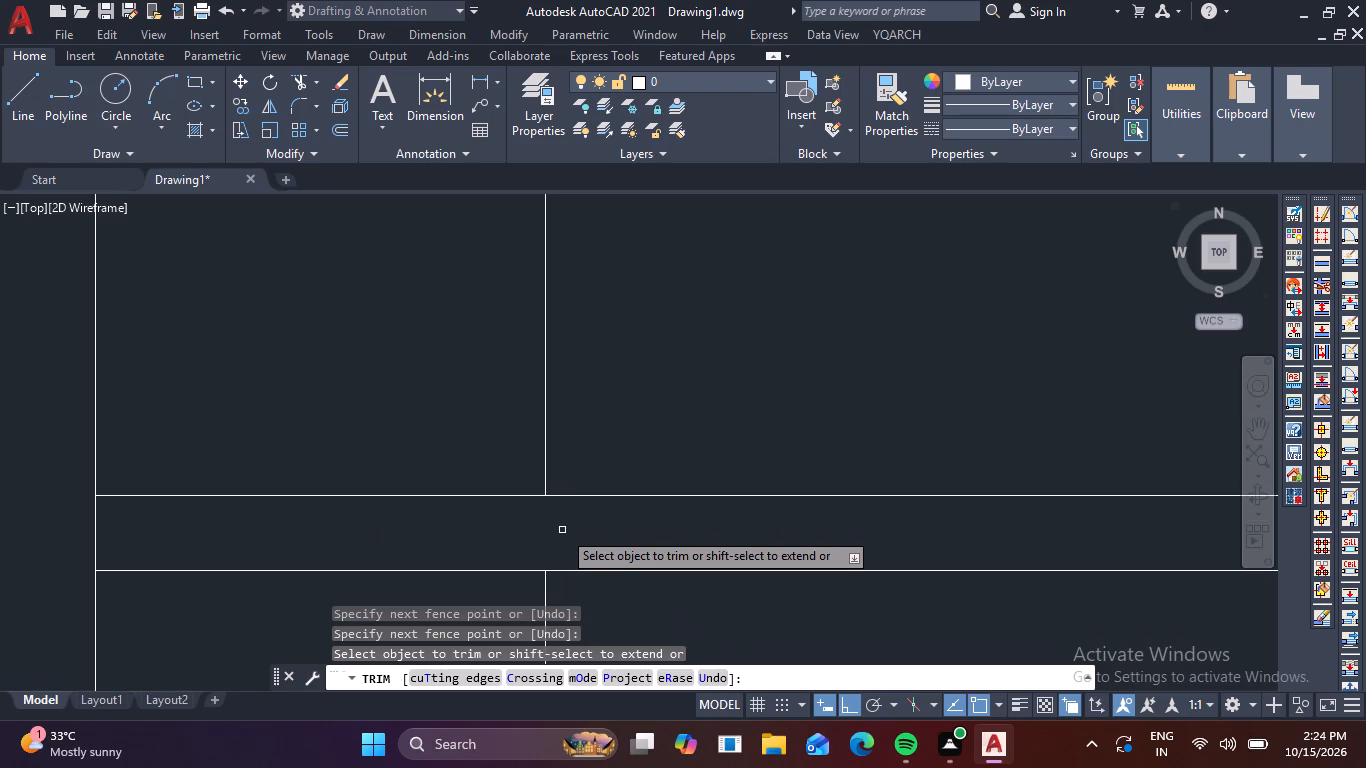
scroll(562, 530, "down", 3)
scroll(623, 587, "down", 1)
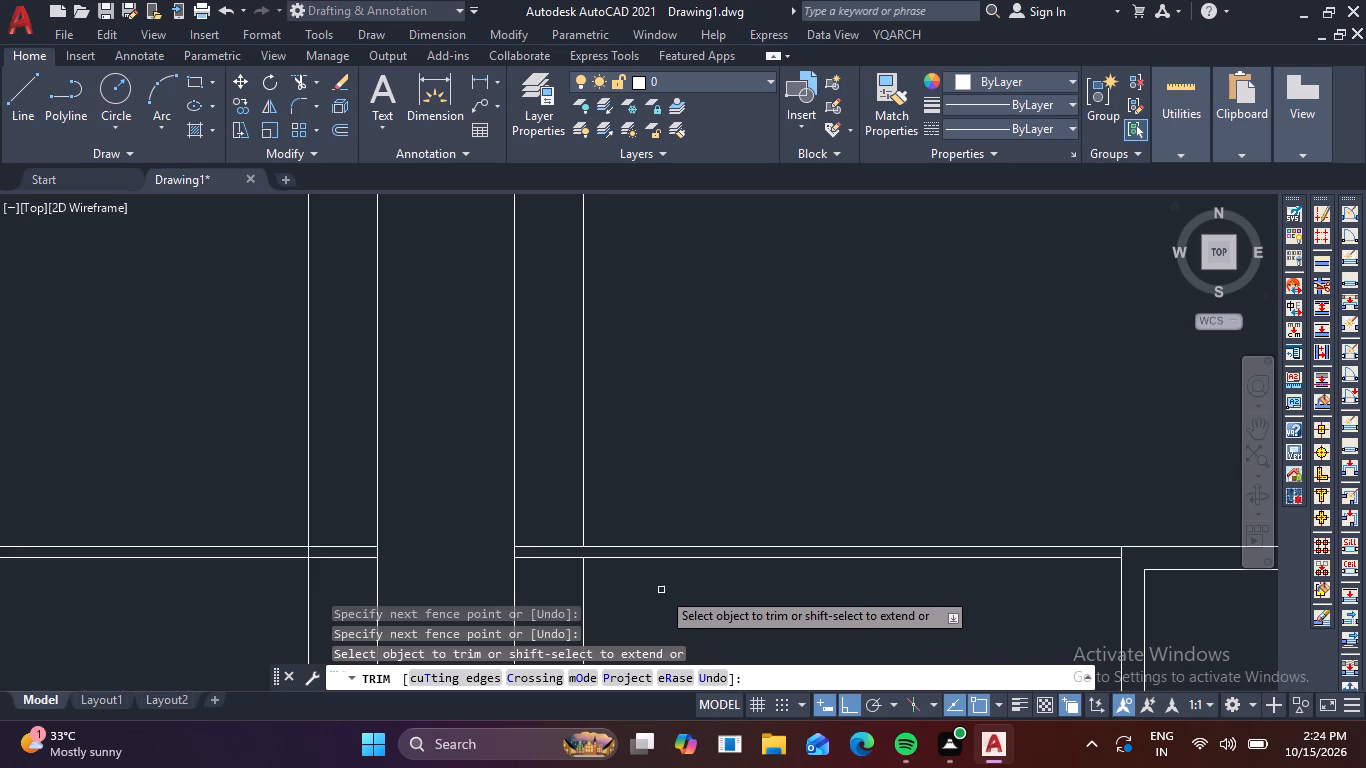
scroll(661, 590, "down", 3)
middle_click_drag(660, 606, 666, 480)
middle_click_drag(680, 574, 689, 491)
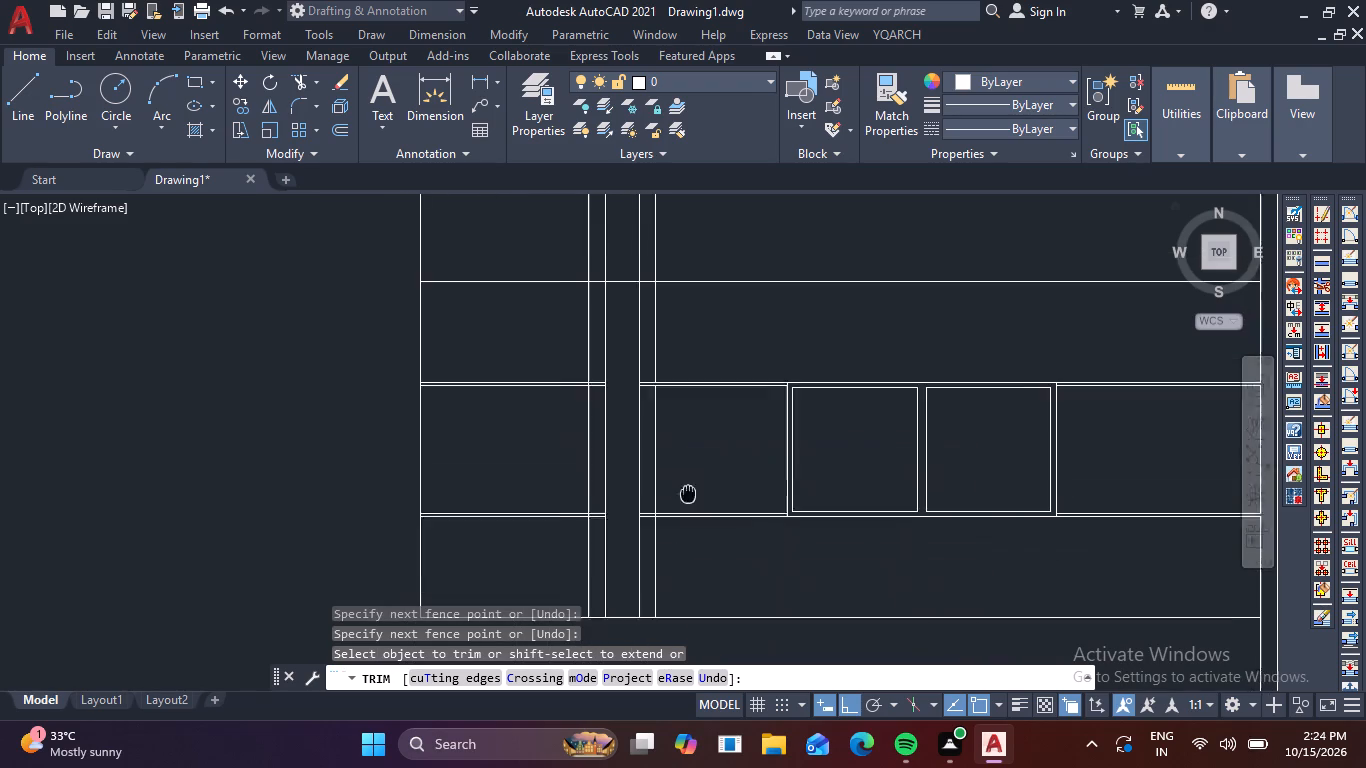
middle_click_drag(689, 491, 690, 487)
scroll(651, 513, "up", 5)
left_click(665, 442)
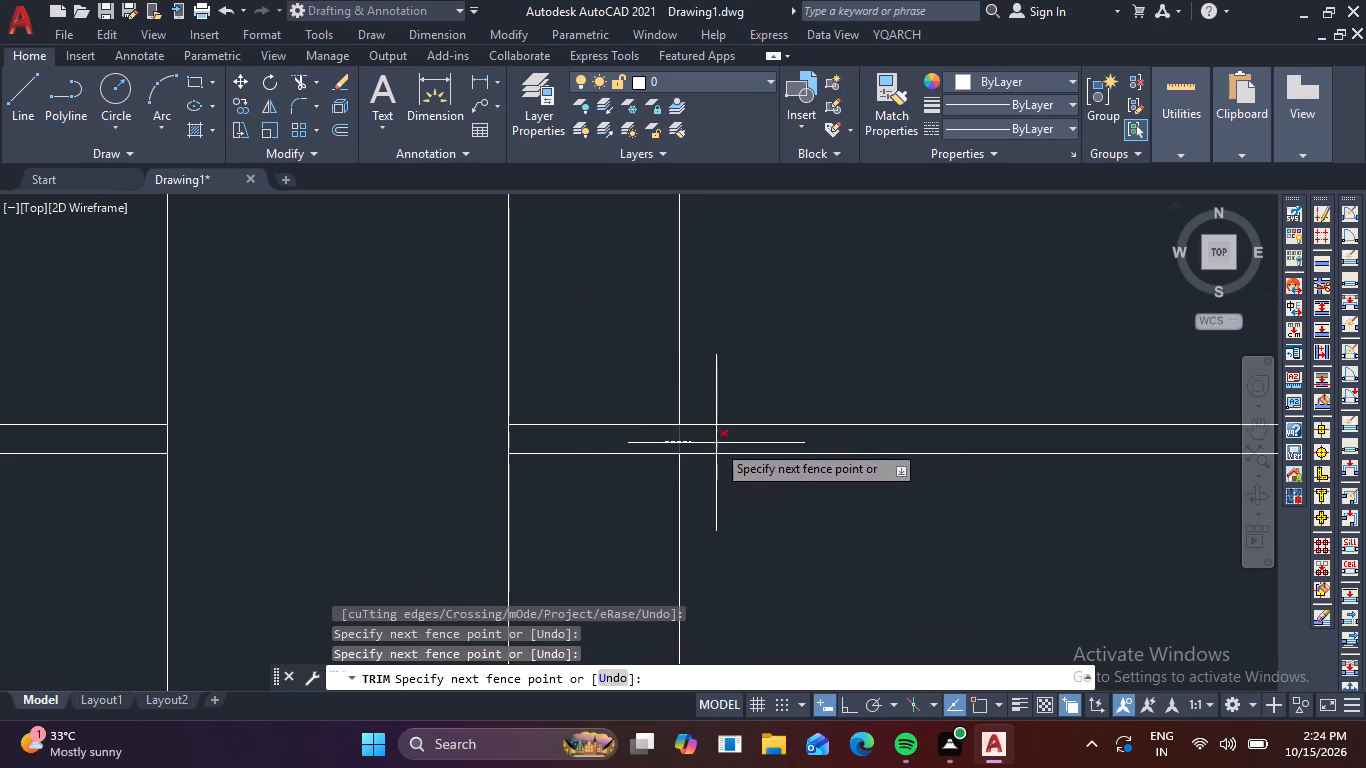
left_click(716, 443)
Trim the lower and upper row line stubs between the two vertical strip lines on the opening's side.
scroll(716, 443, "down", 4)
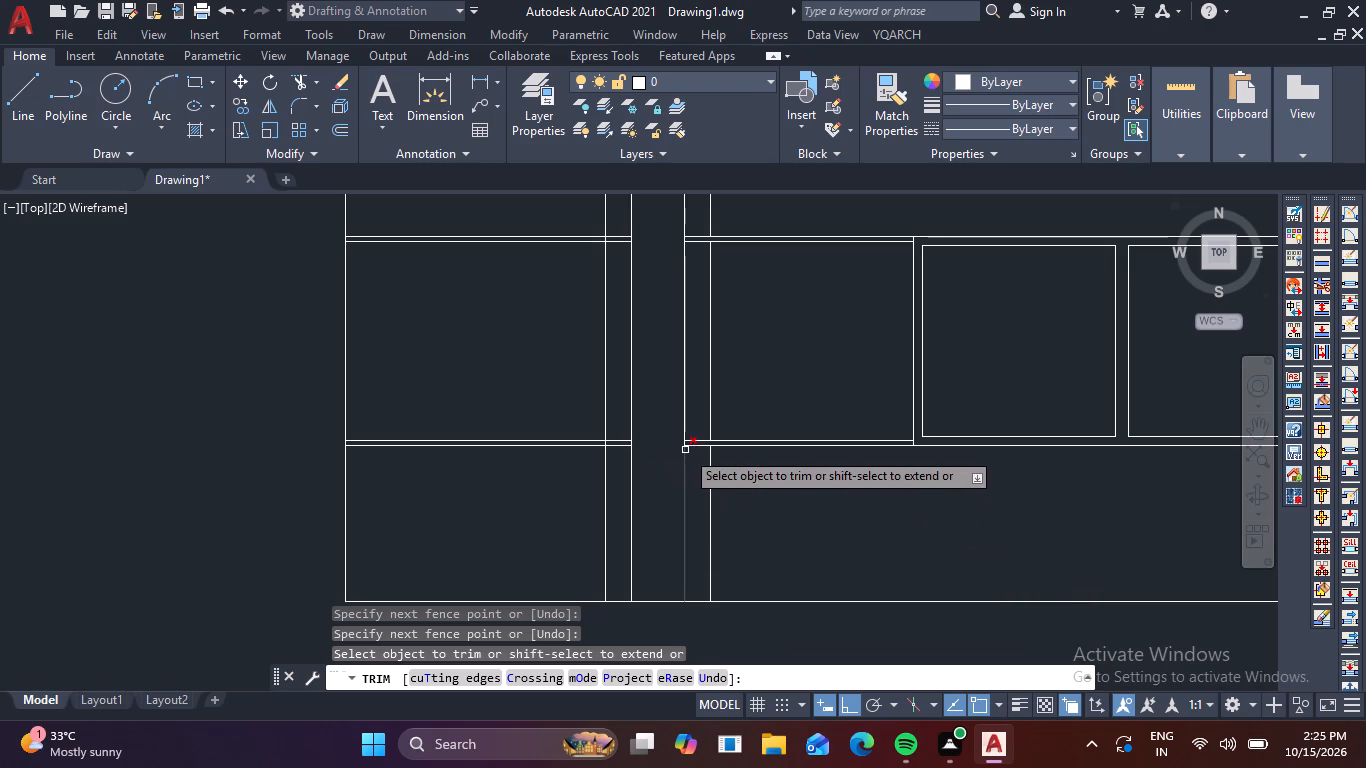
scroll(697, 430, "up", 3)
left_click(697, 428)
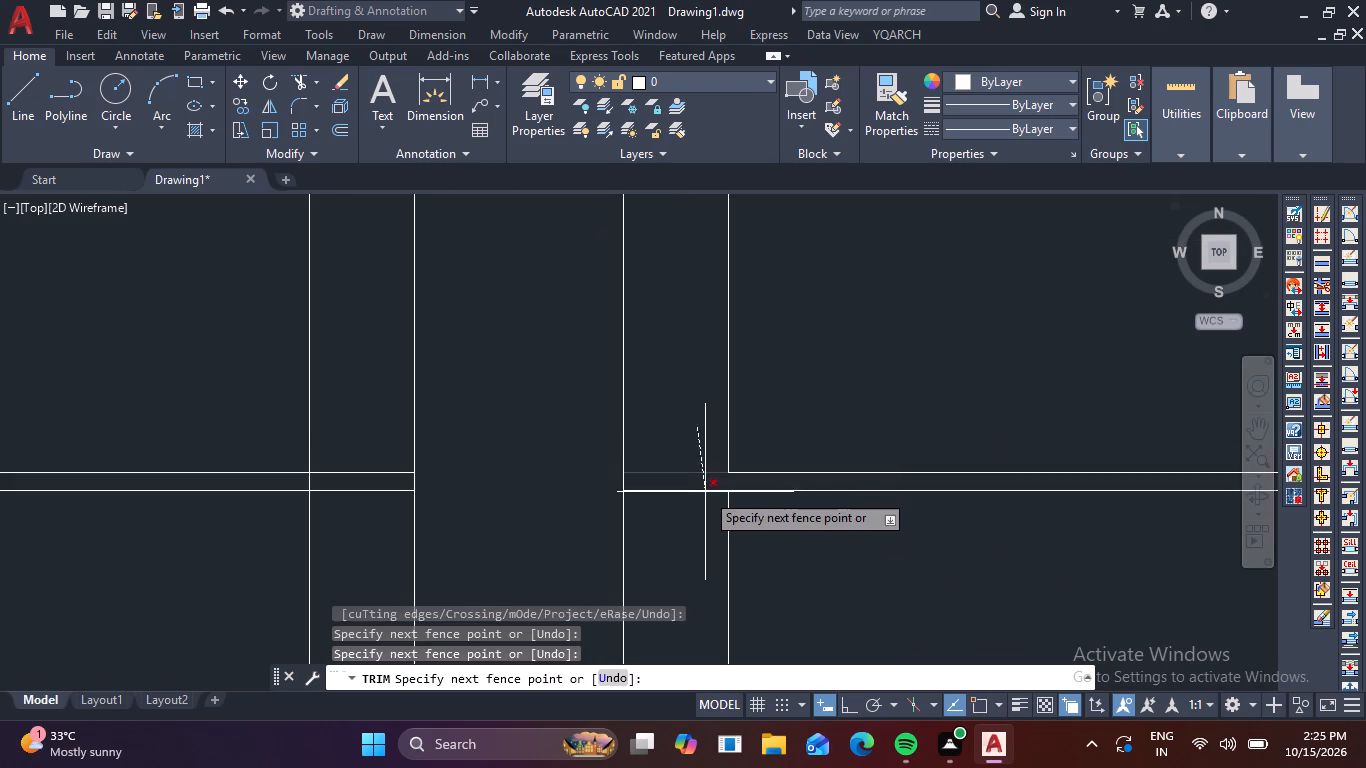
left_click(705, 497)
middle_click_drag(692, 422, 644, 766)
scroll(689, 553, "down", 3)
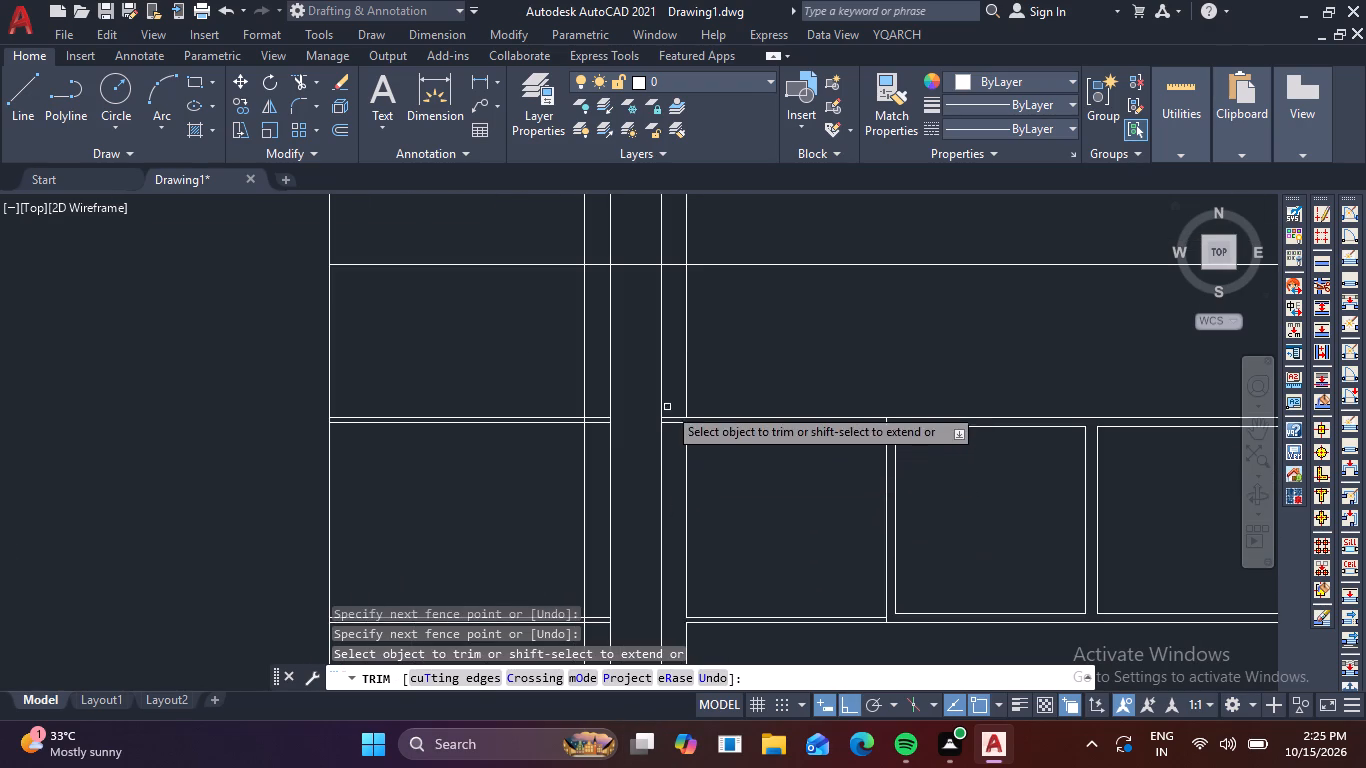
scroll(670, 397, "up", 3)
left_click_drag(669, 420, 680, 440)
left_click(672, 544)
left_click(686, 457)
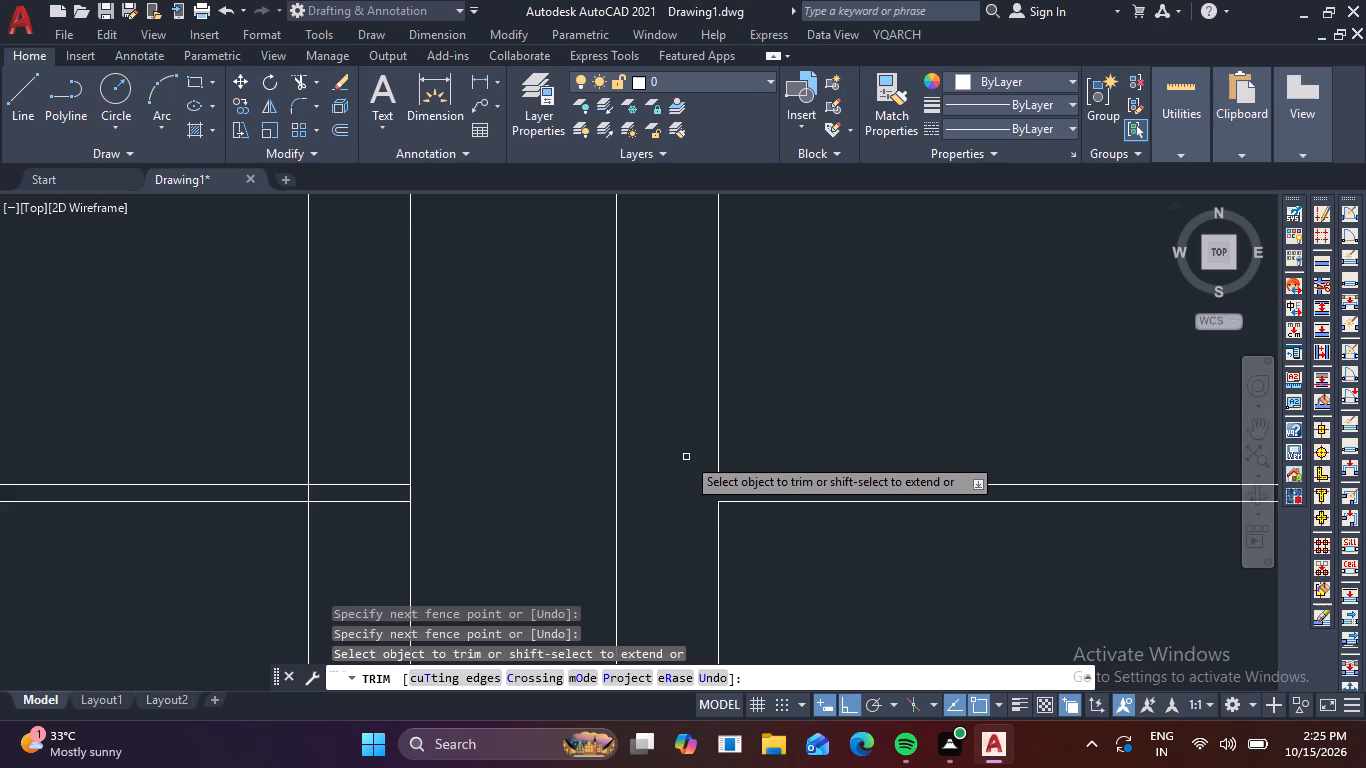
Clean the upper row pair's junction with the outer vertical strip by trimming the crossing line segment and both row stubs.
scroll(686, 456, "down", 4)
scroll(632, 470, "up", 4)
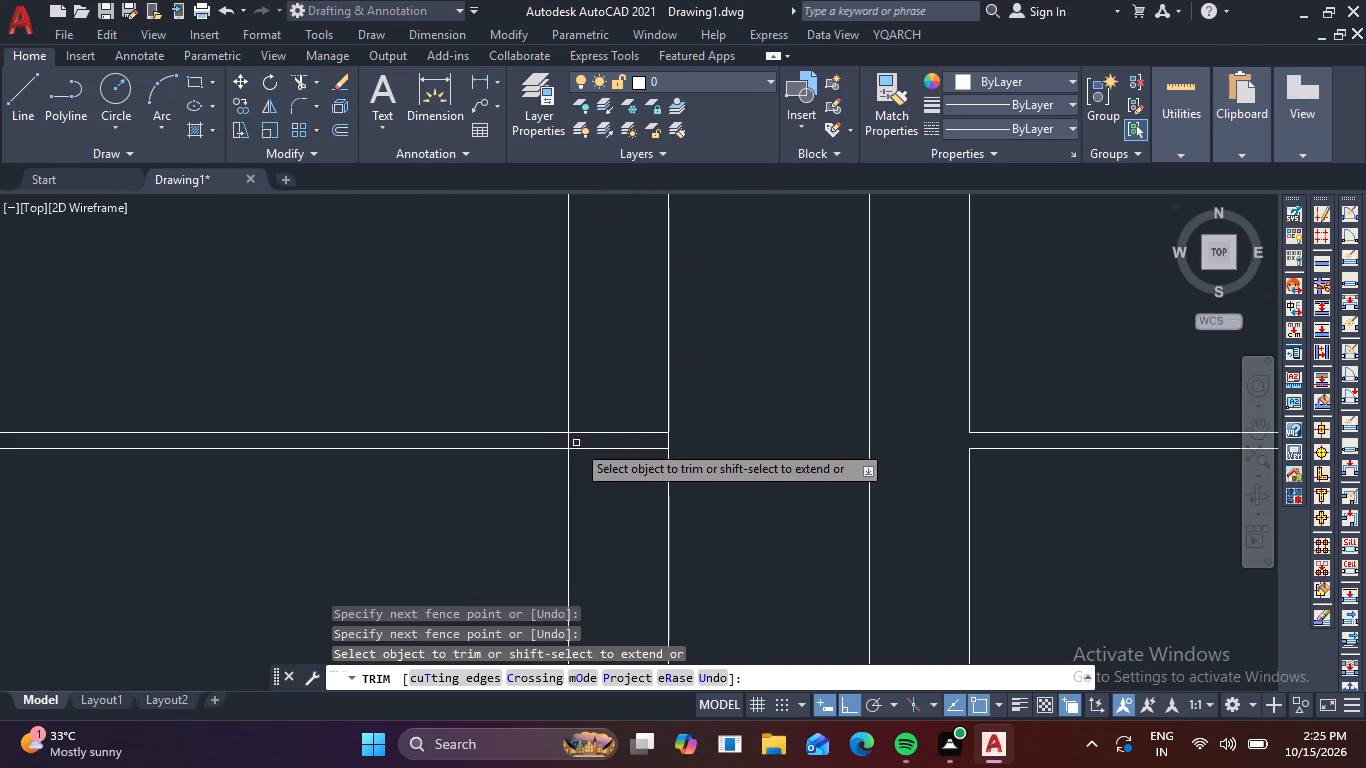
left_click(561, 437)
left_click(604, 448)
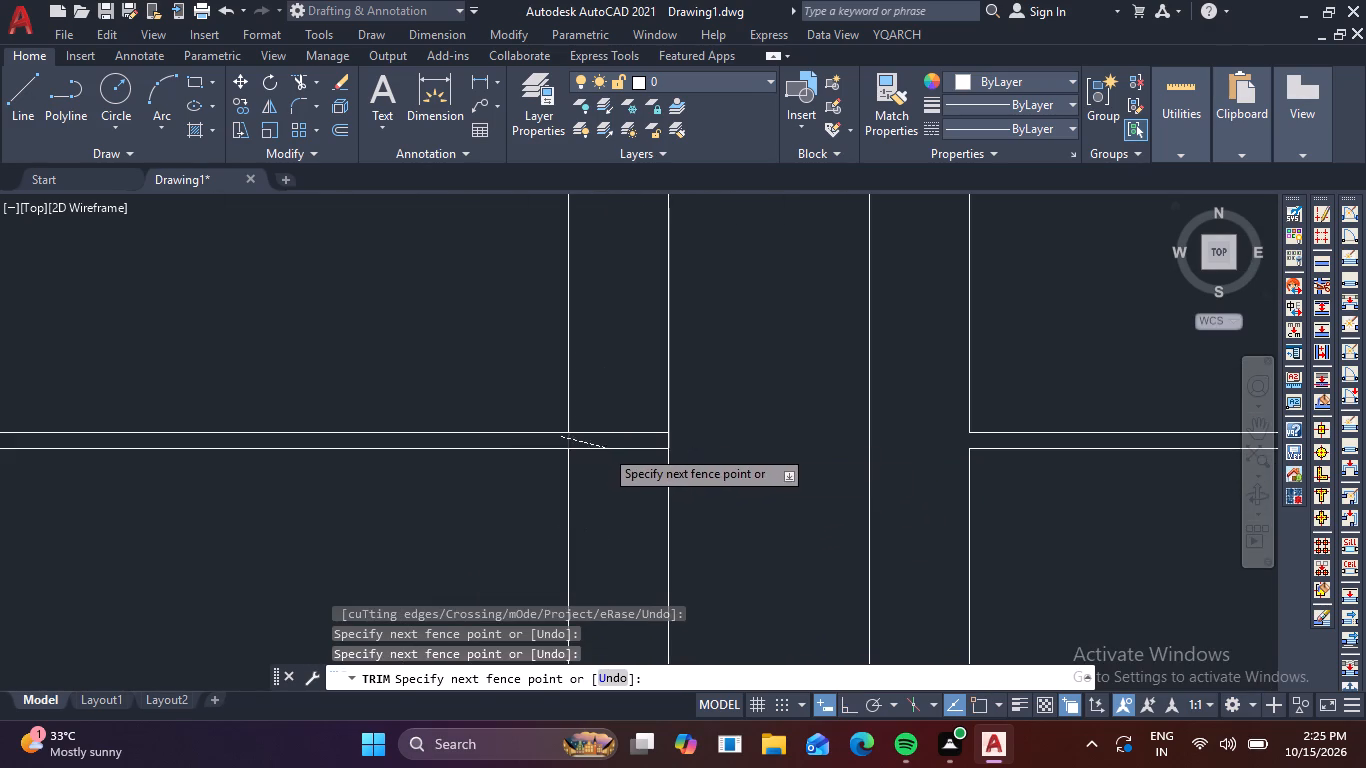
left_click(617, 438)
left_click(623, 422)
left_click(620, 434)
left_click(636, 449)
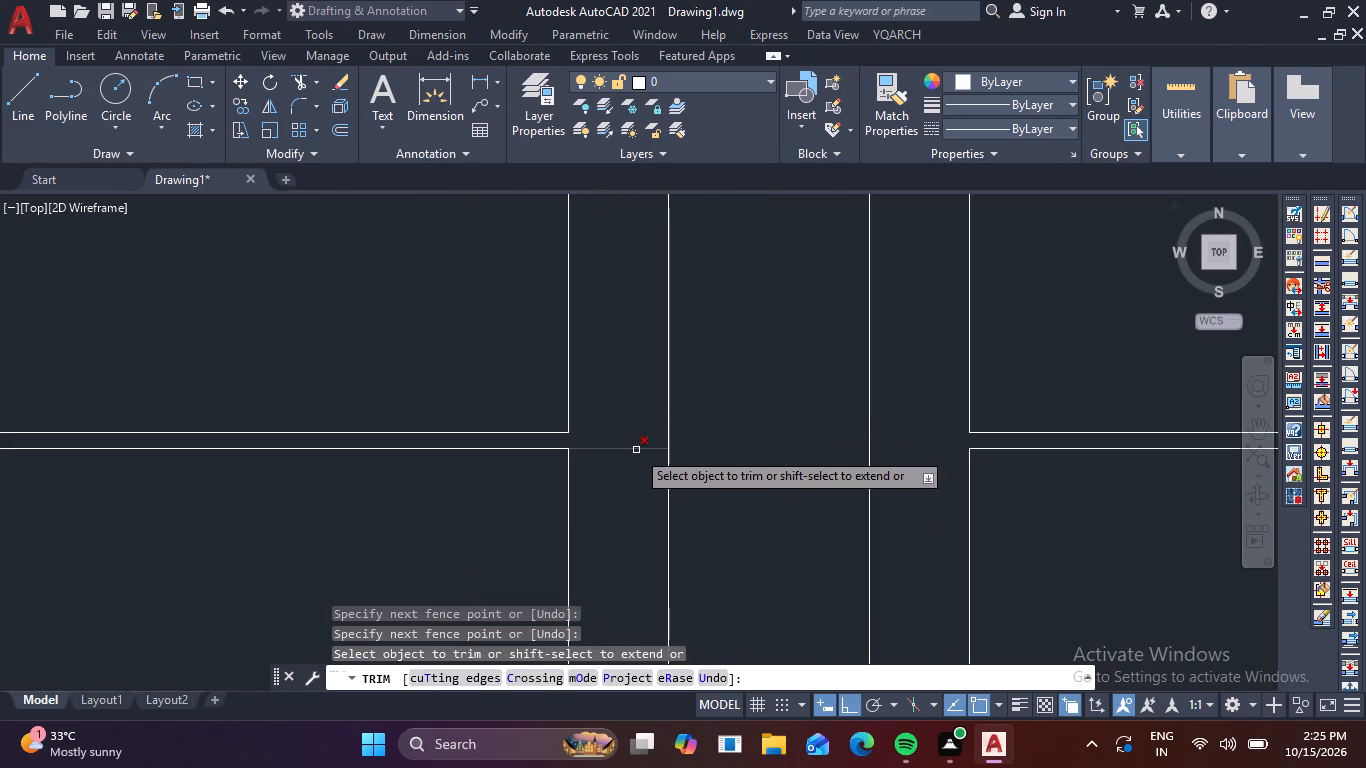
left_click(632, 456)
left_click(637, 435)
Clean the lower row pair's junction with the outer vertical strip by trimming the crossing segment and both stubs, and finish trimming.
scroll(635, 435, "down", 3)
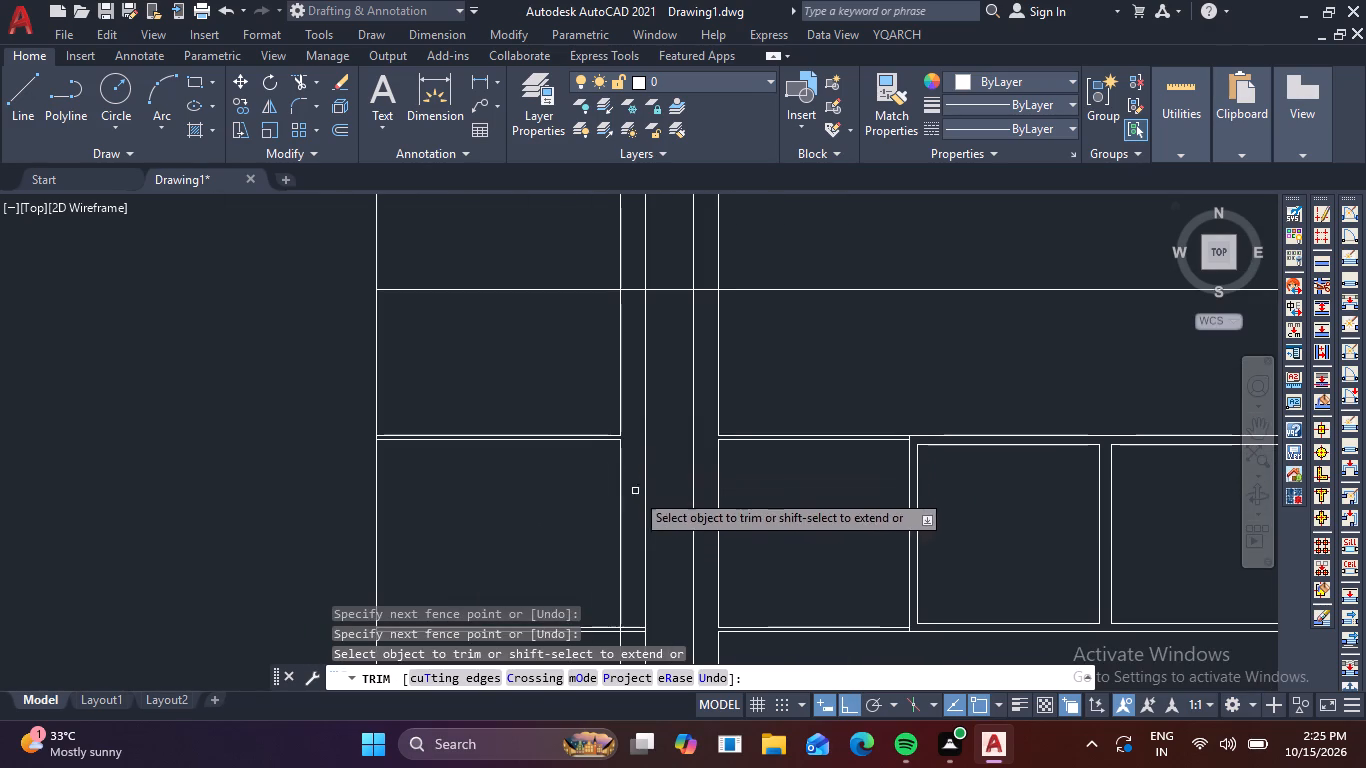
middle_click_drag(635, 584, 638, 495)
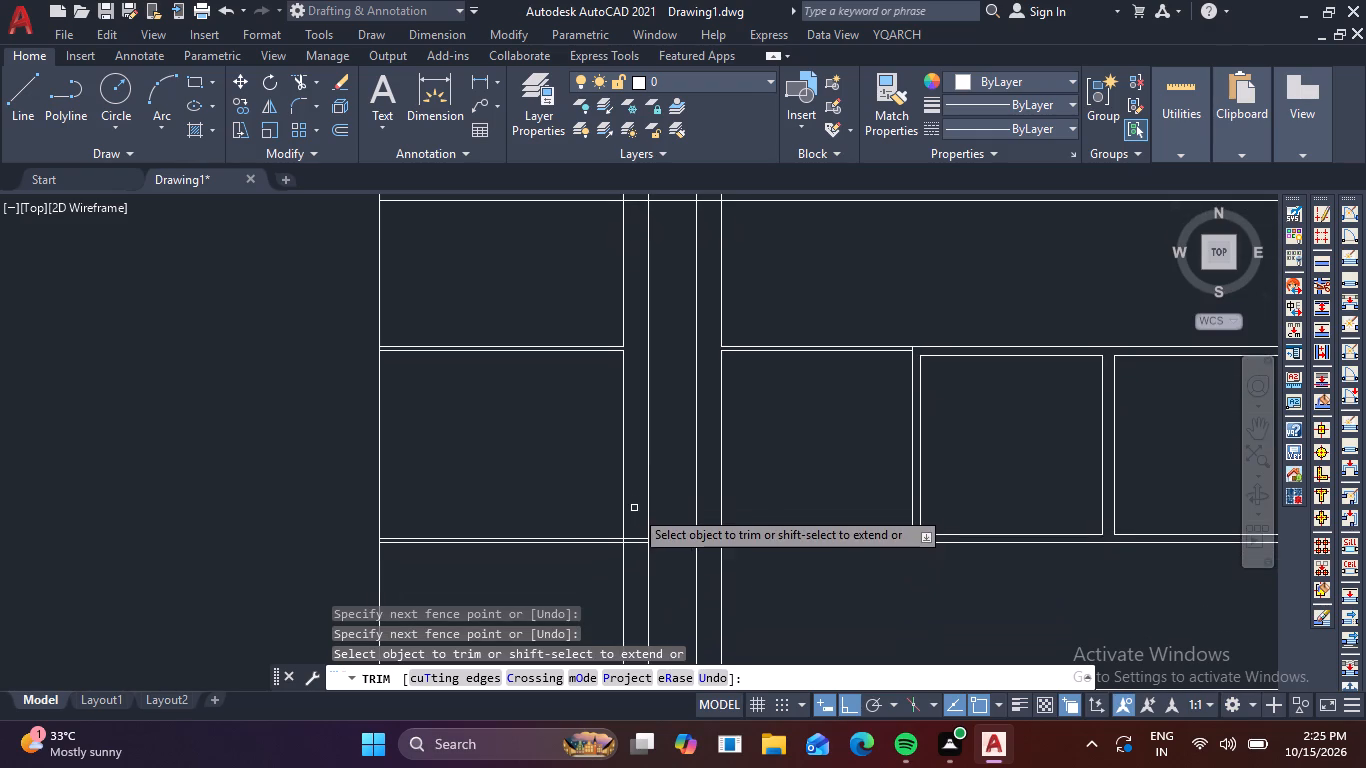
scroll(619, 549, "up", 5)
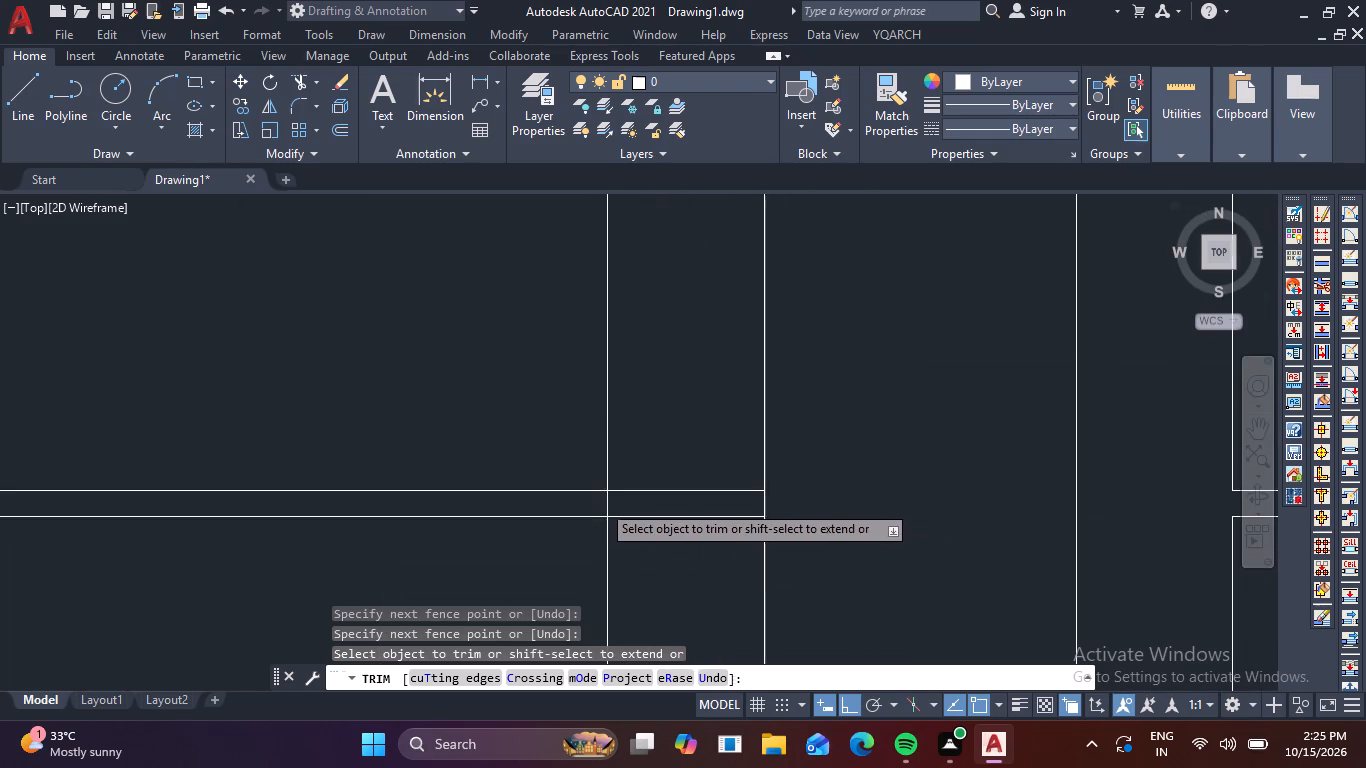
scroll(601, 503, "up", 1)
left_click(600, 502)
left_click(630, 500)
left_click(731, 447)
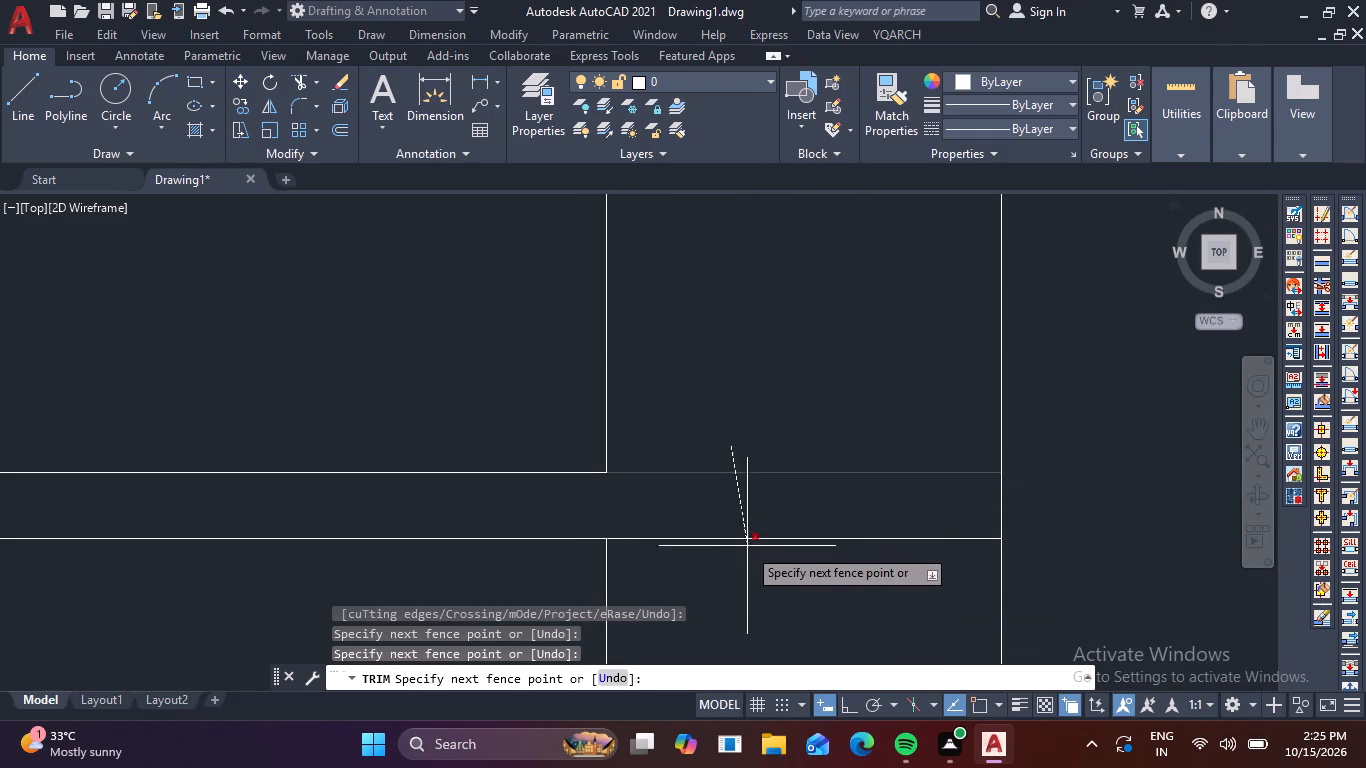
left_click(748, 555)
key("Escape")
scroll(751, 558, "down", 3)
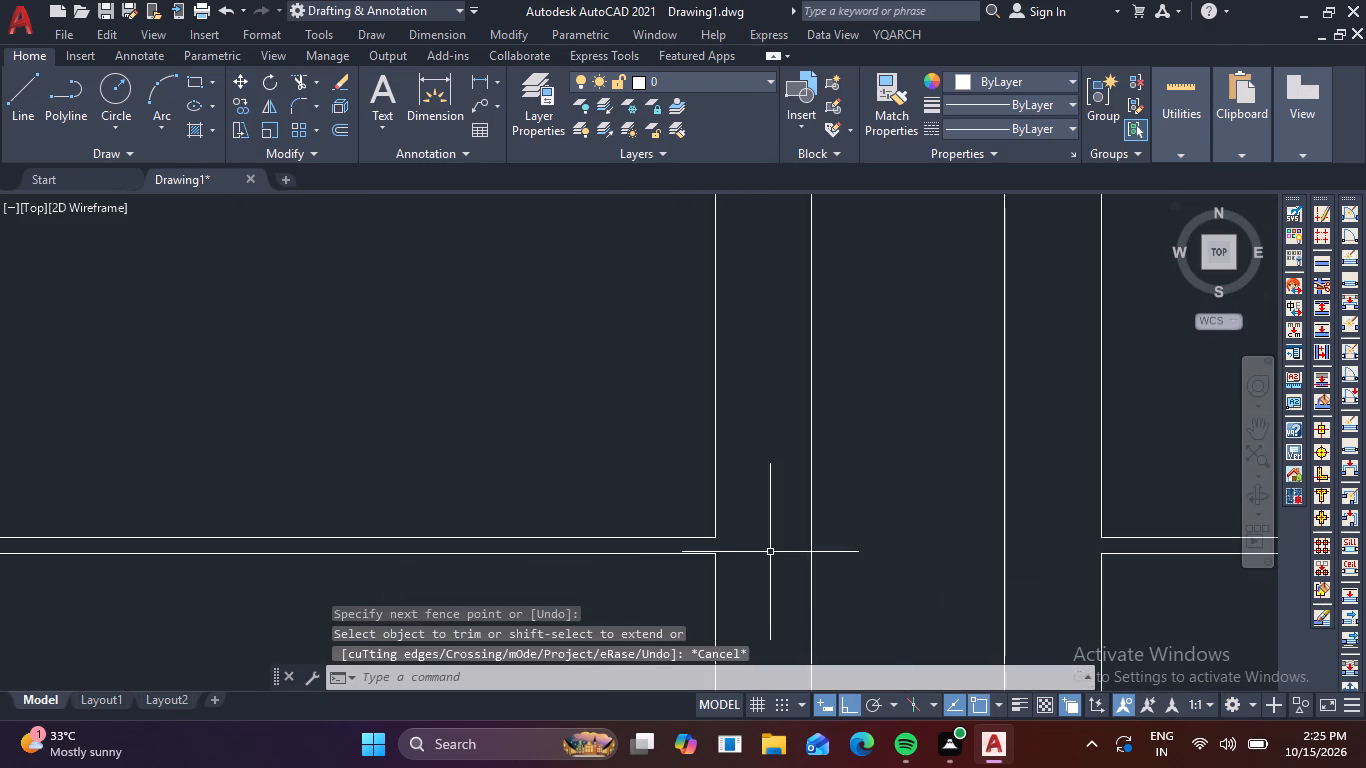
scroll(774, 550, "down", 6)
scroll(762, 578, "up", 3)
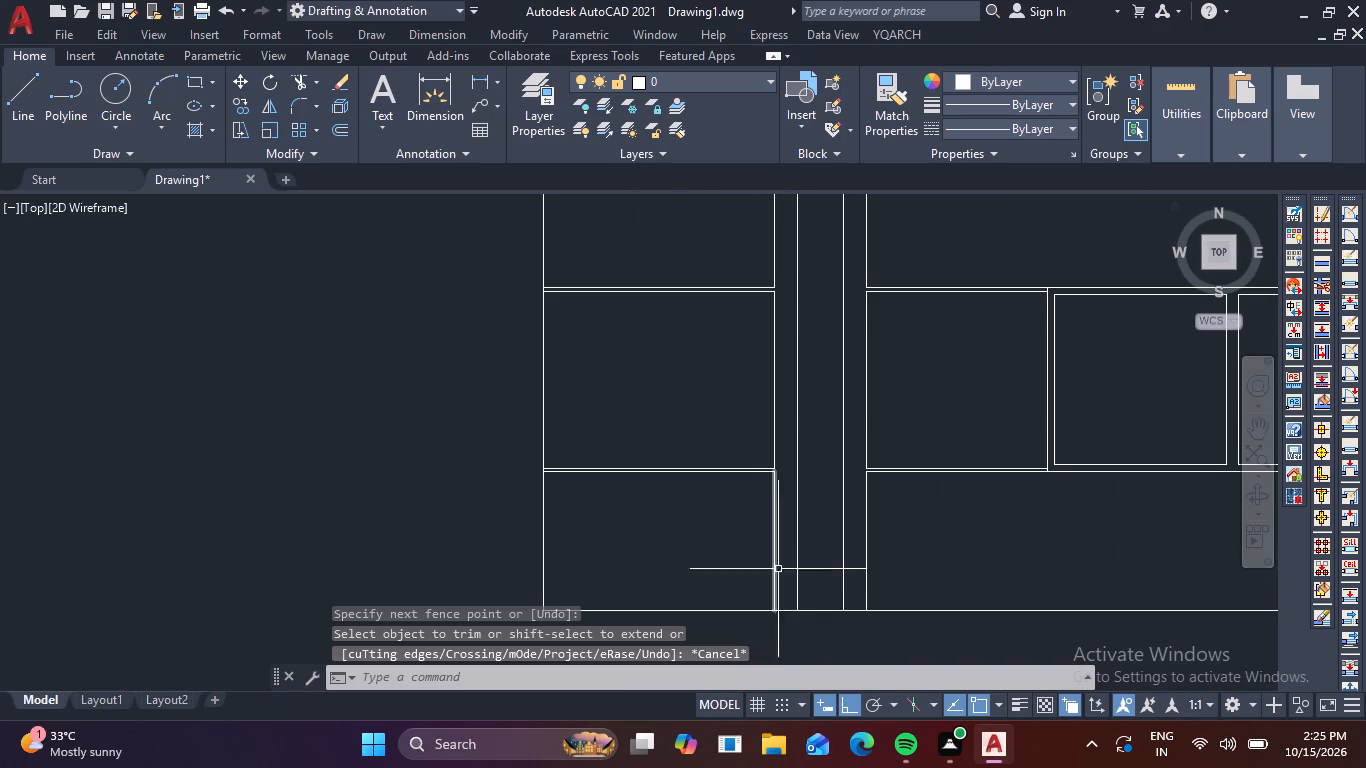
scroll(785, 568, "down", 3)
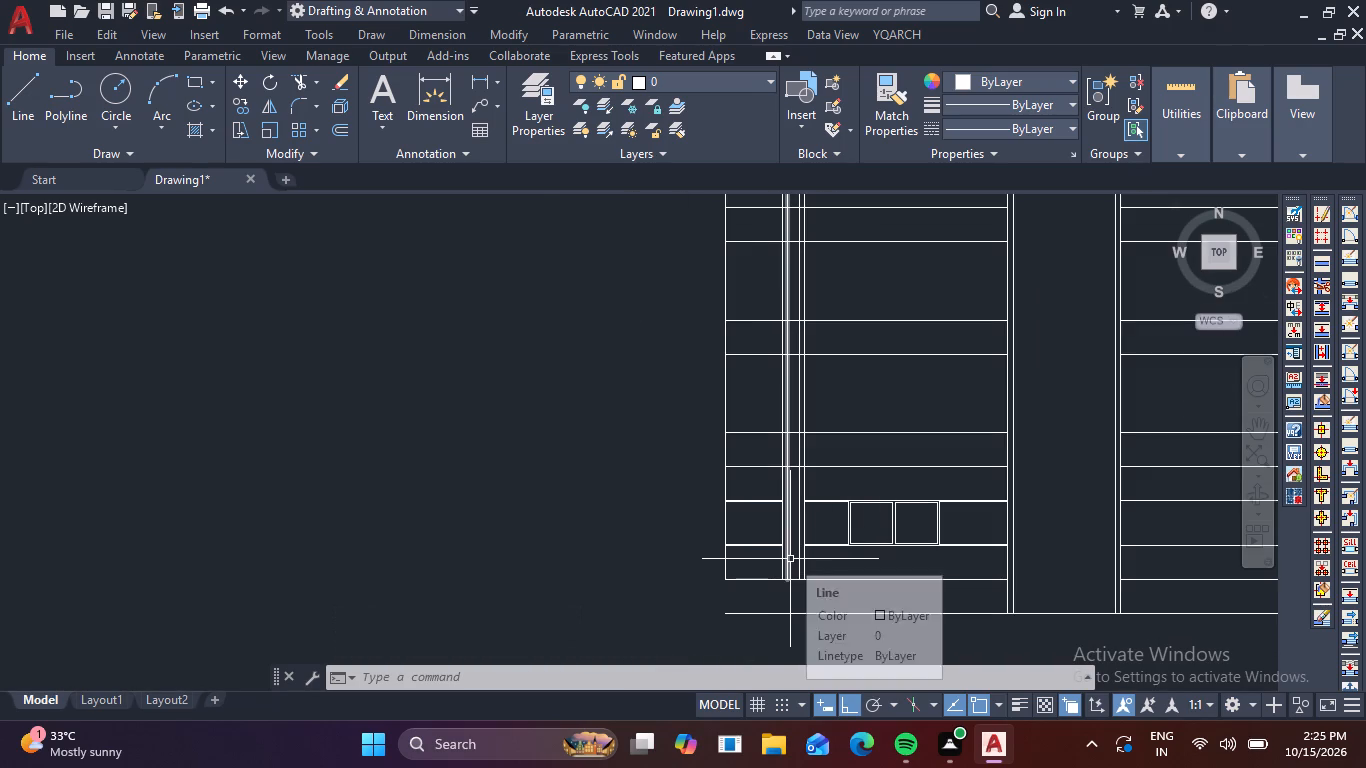
Set the colour of the upper and lower row lines in the outer strip and beside the two-pane opening to 209,156,199.
scroll(789, 548, "up", 4)
left_click_drag(583, 561, 565, 550)
left_click(461, 468)
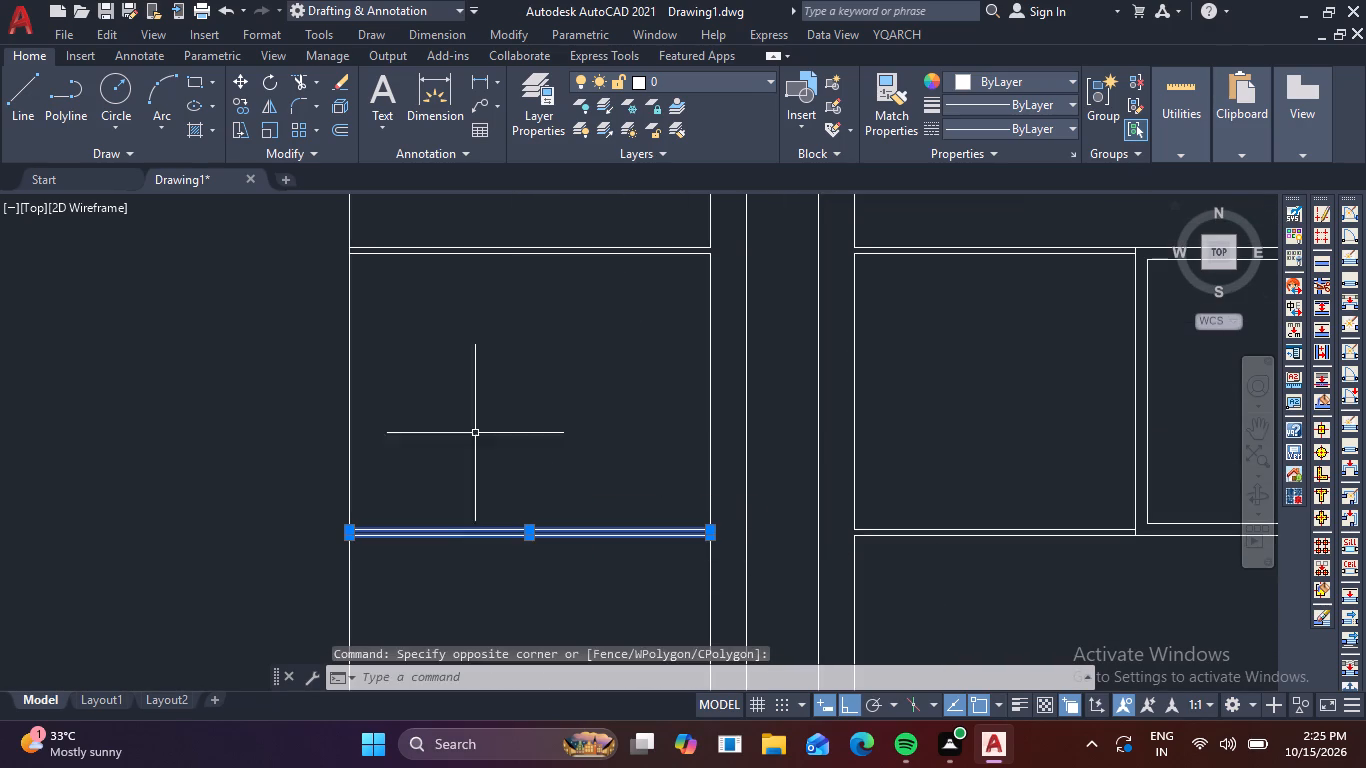
left_click_drag(591, 281, 589, 271)
left_click_drag(559, 235, 557, 224)
scroll(602, 276, "down", 3)
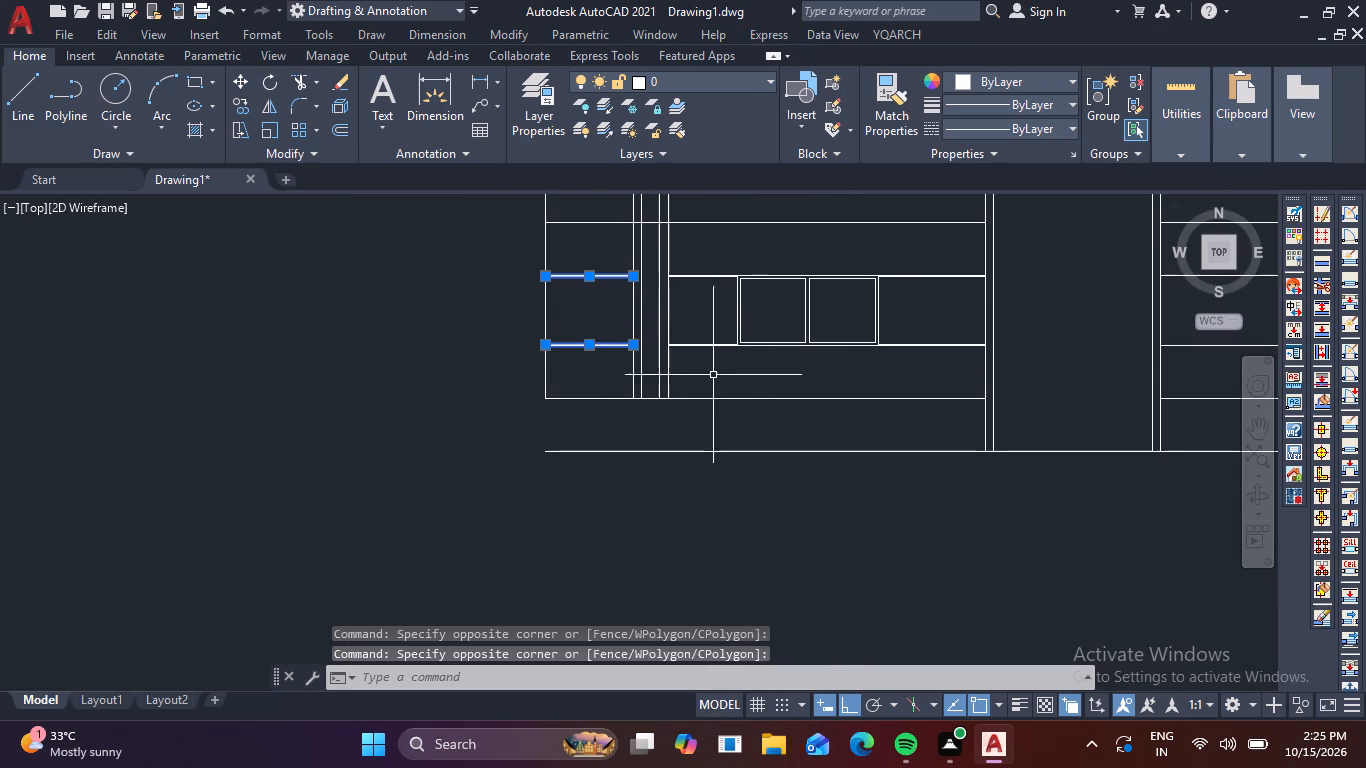
left_click(721, 359)
left_click(686, 330)
scroll(700, 260, "up", 2)
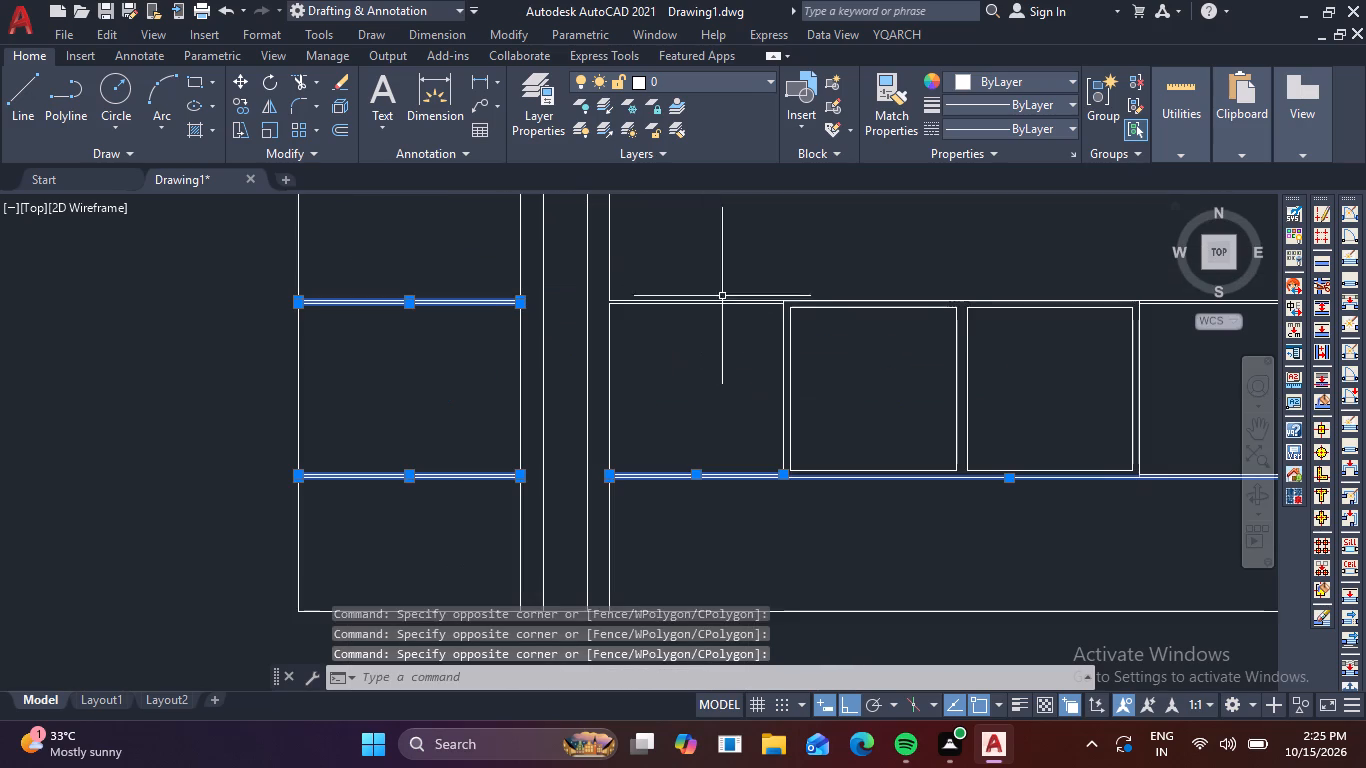
left_click(726, 324)
left_click(707, 283)
scroll(707, 283, "down", 2)
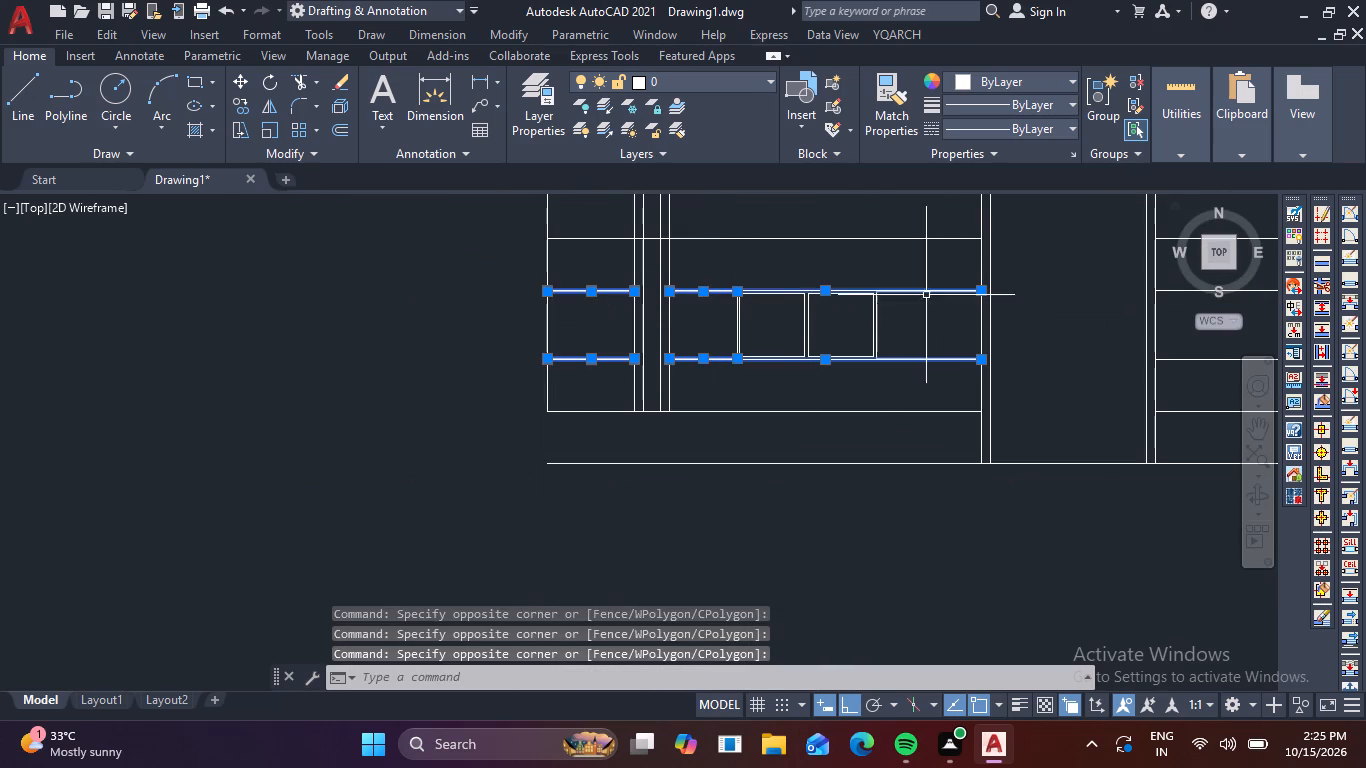
left_click(1077, 82)
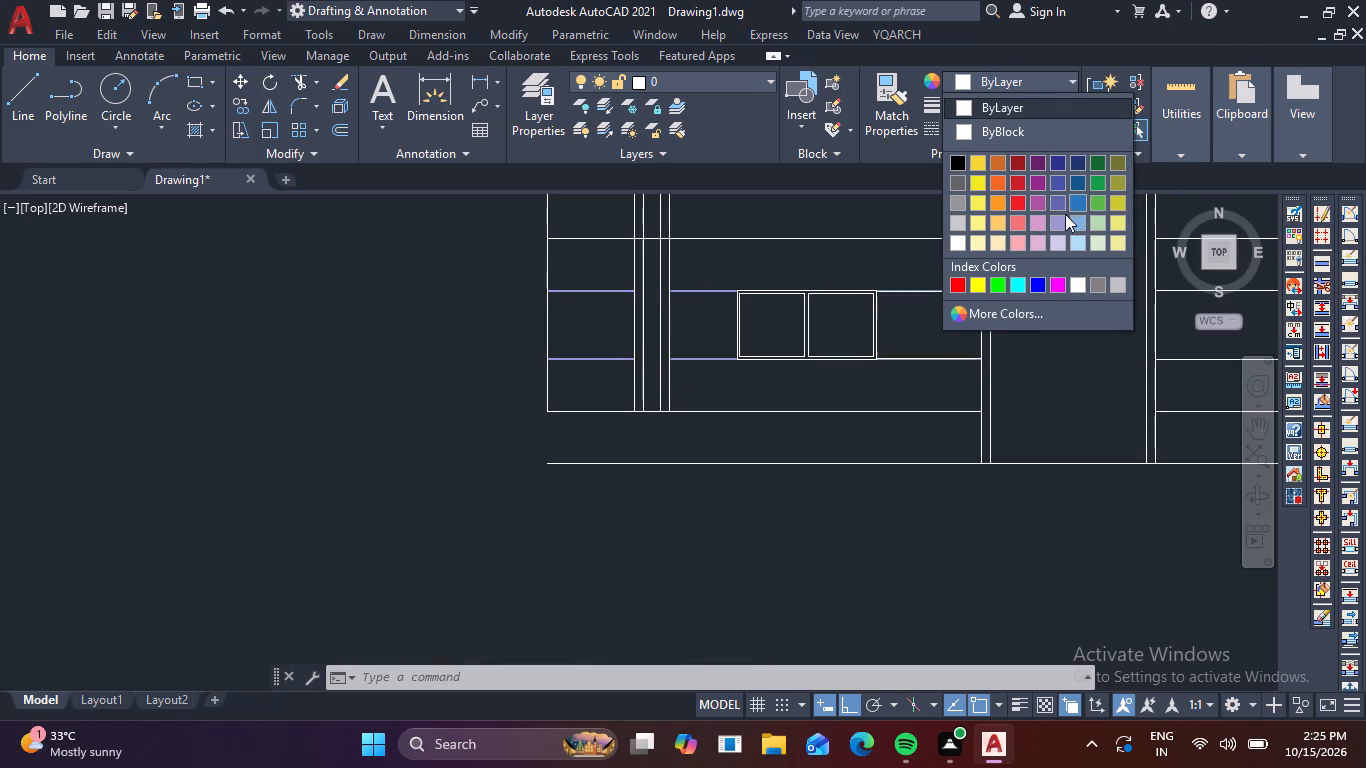
left_click(1041, 224)
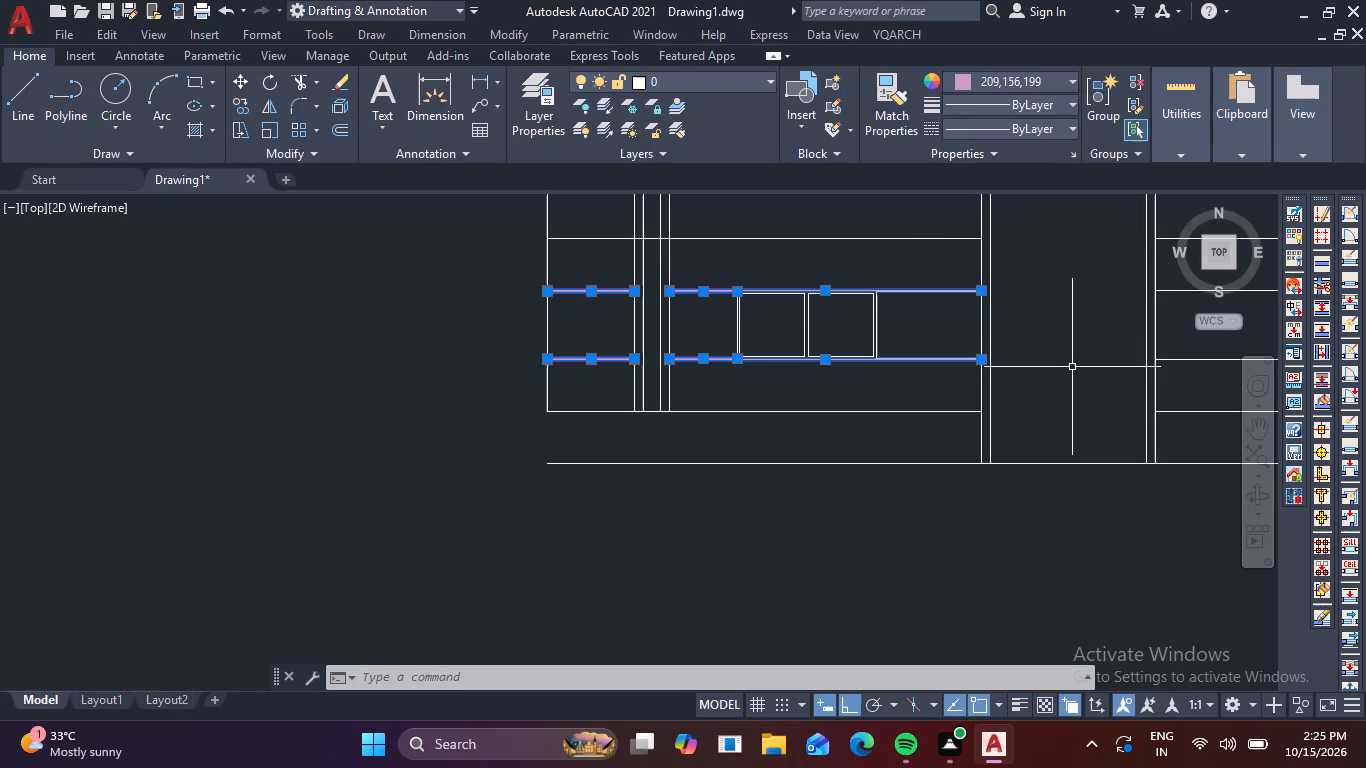
key("Escape")
Delete the two row lines level with the two-pane opening in the bay across the passage.
scroll(941, 389, "up", 3)
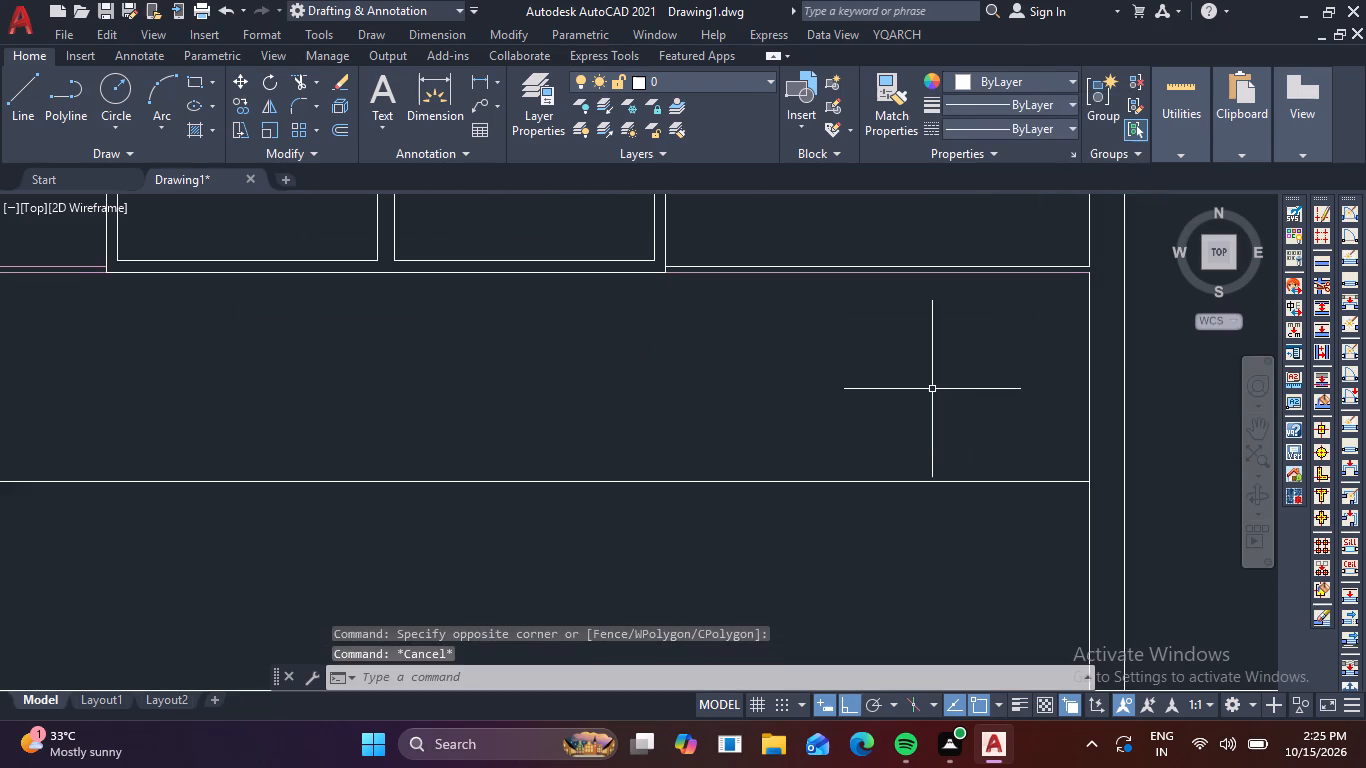
scroll(932, 389, "up", 1)
scroll(932, 389, "down", 1)
middle_click_drag(932, 389, 868, 460)
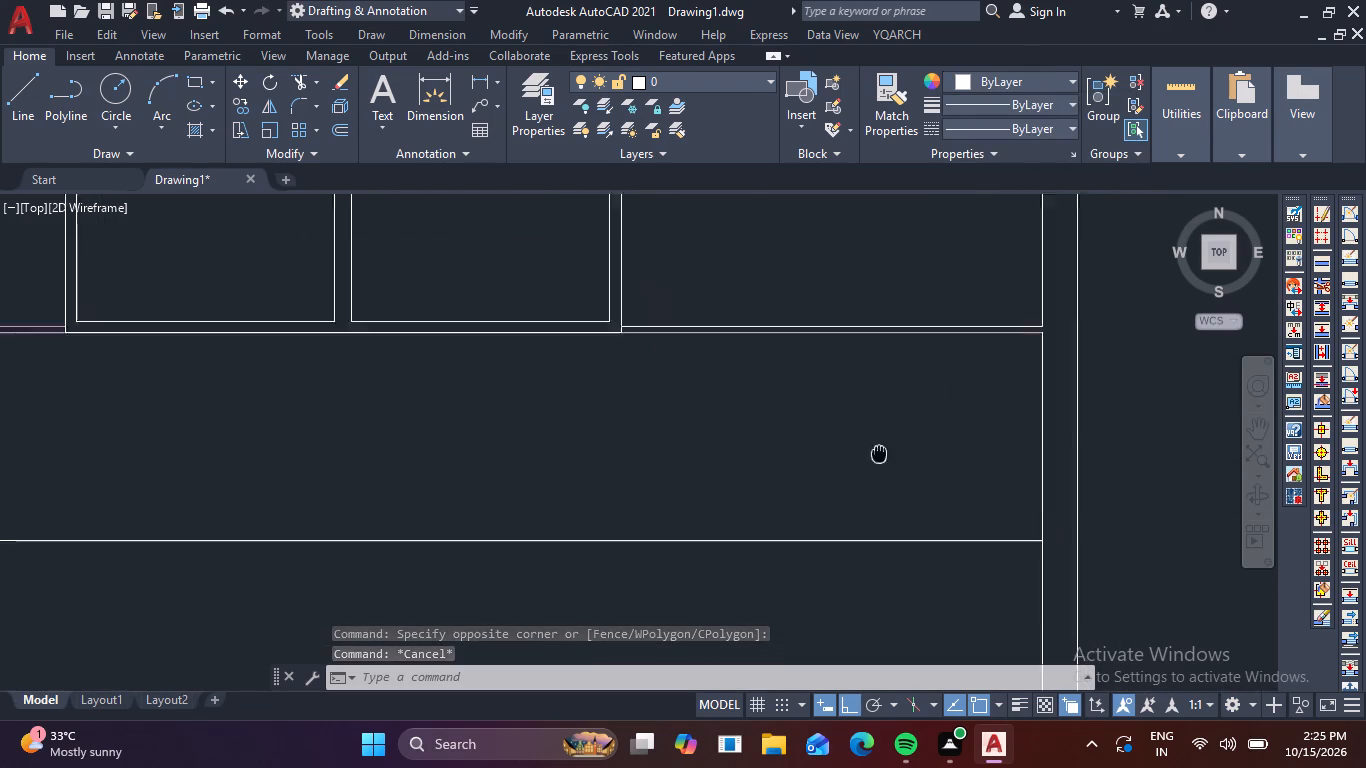
scroll(814, 486, "down", 2)
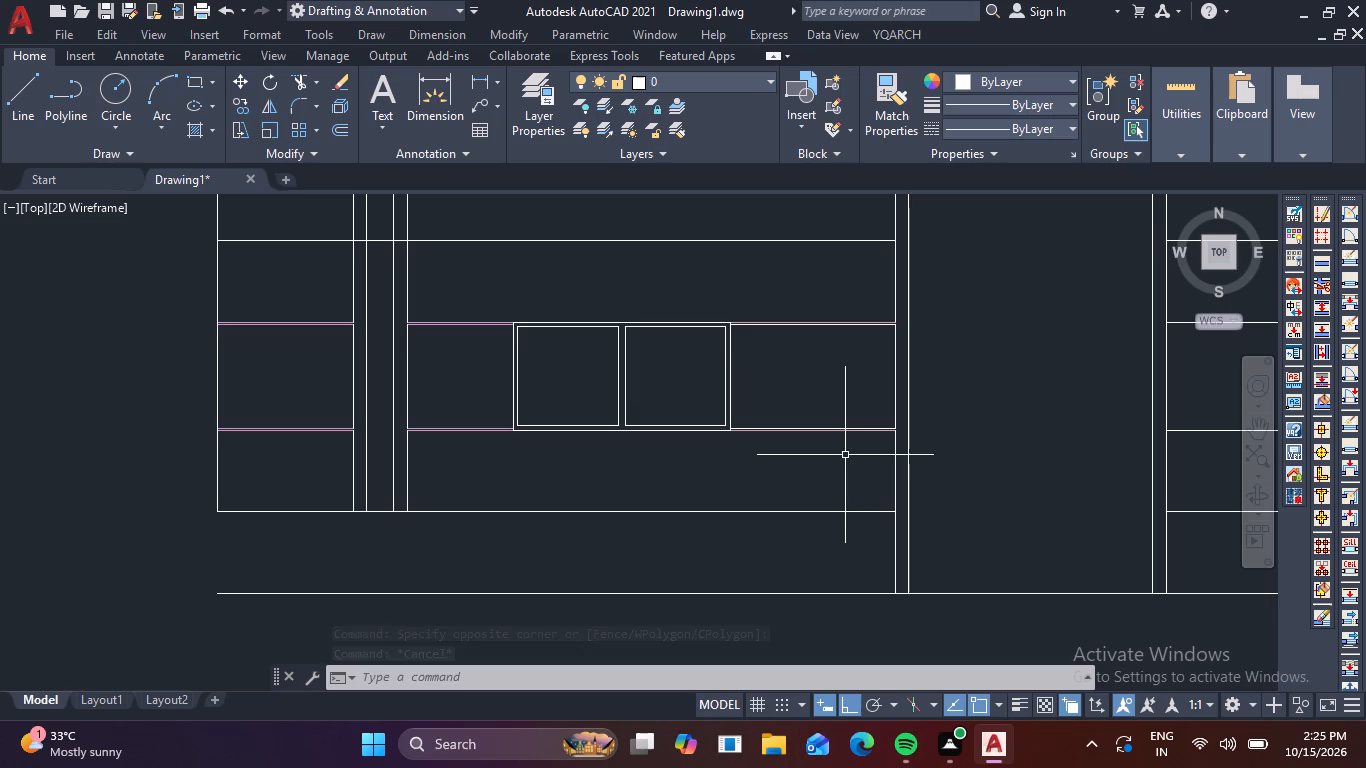
middle_click_drag(1017, 454, 611, 502)
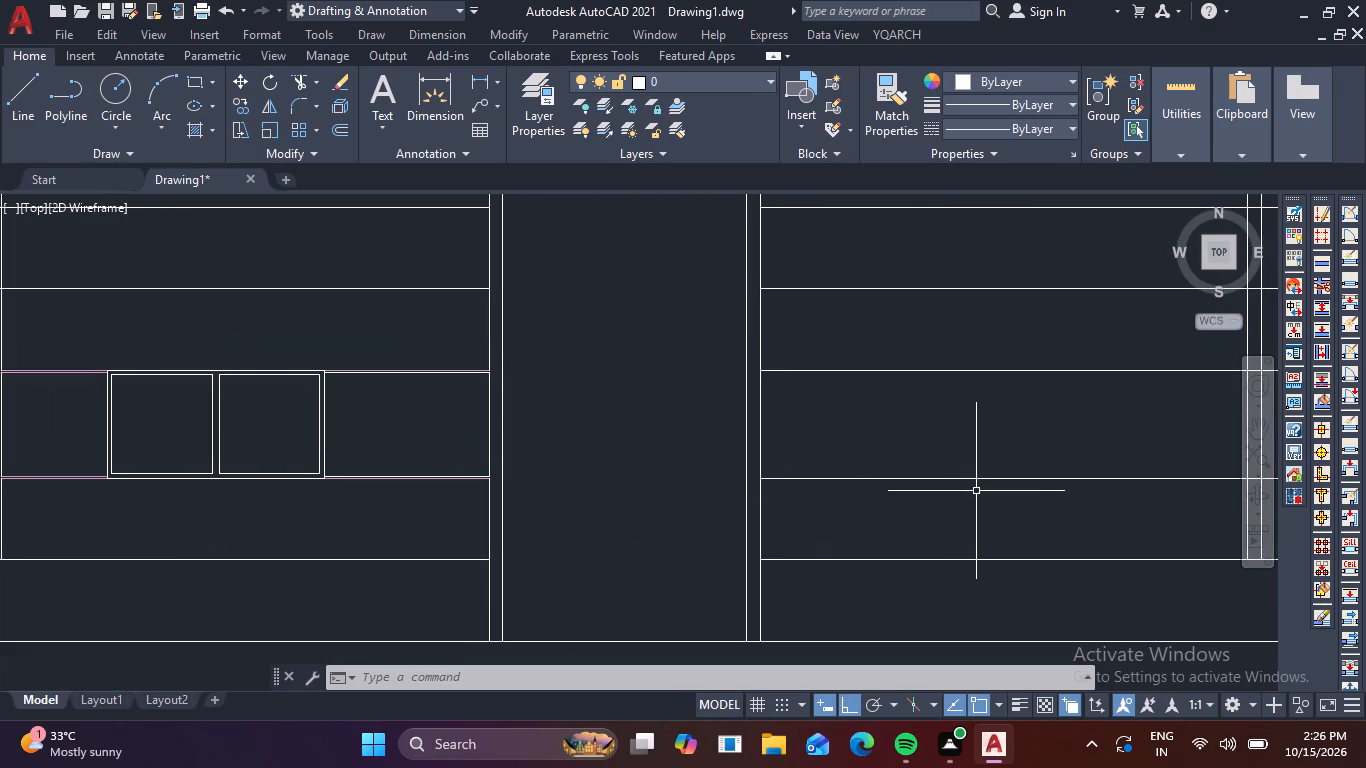
left_click(979, 494)
left_click(875, 345)
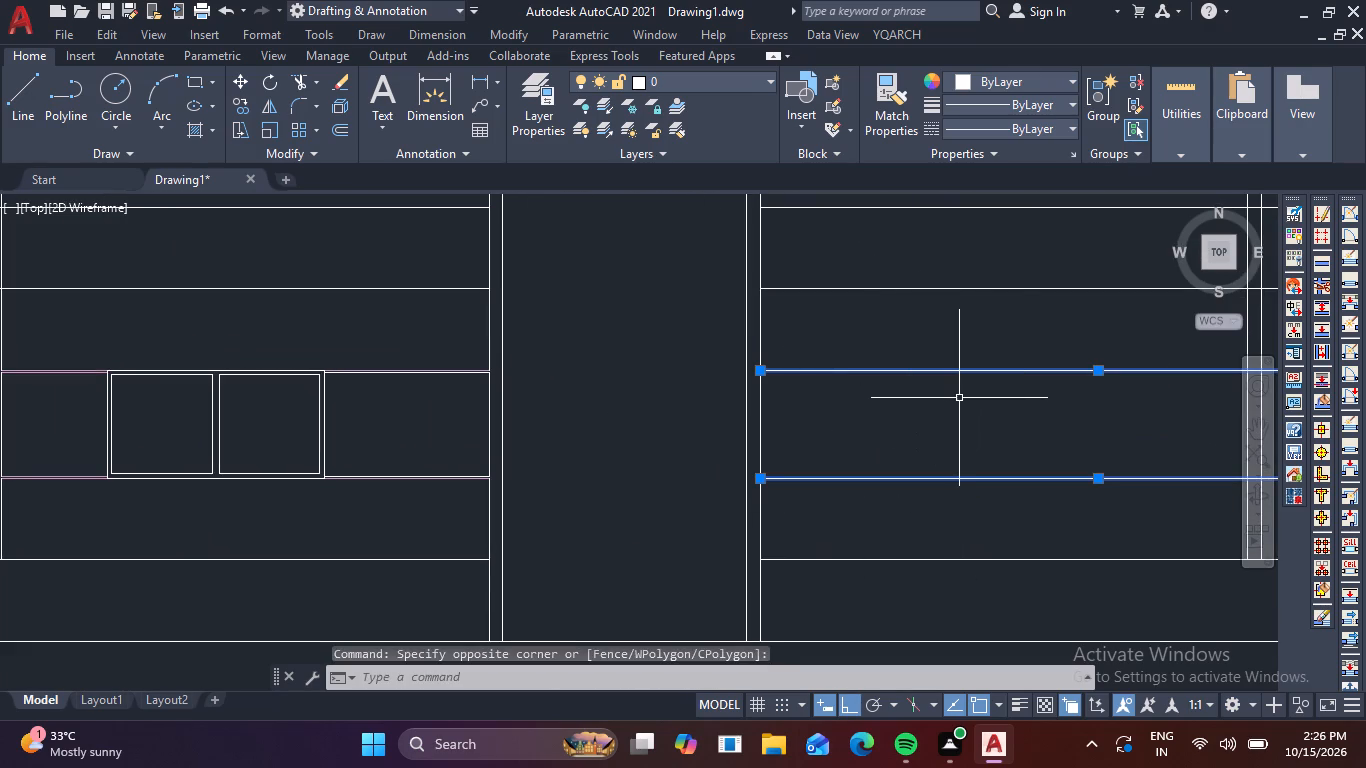
key("Delete")
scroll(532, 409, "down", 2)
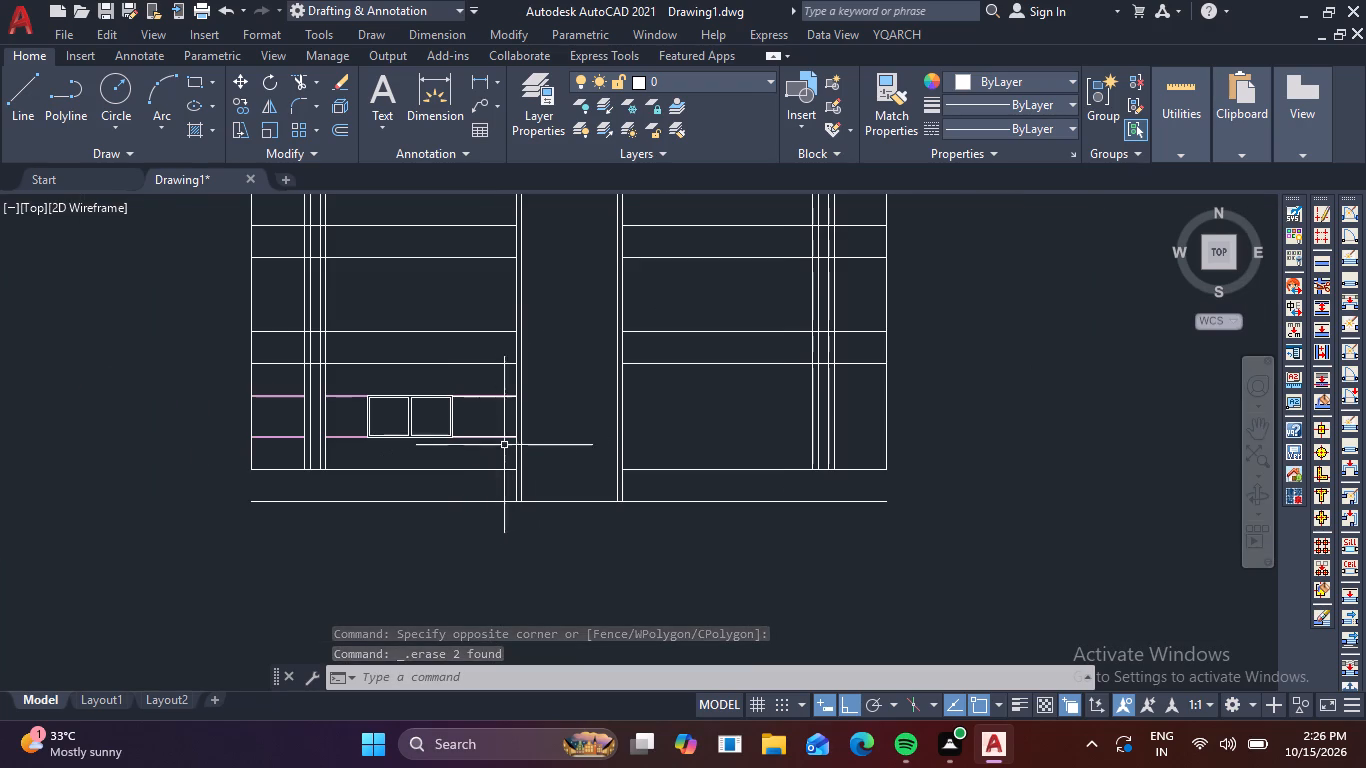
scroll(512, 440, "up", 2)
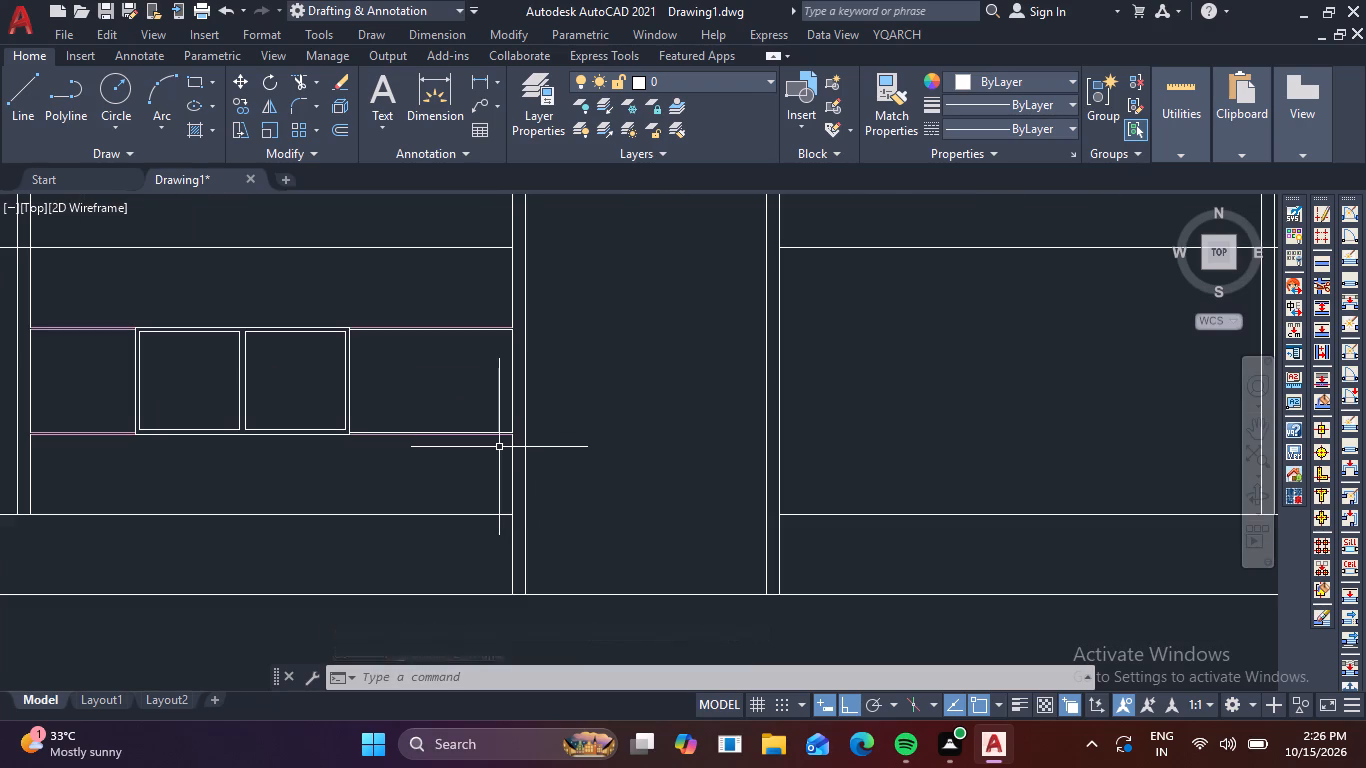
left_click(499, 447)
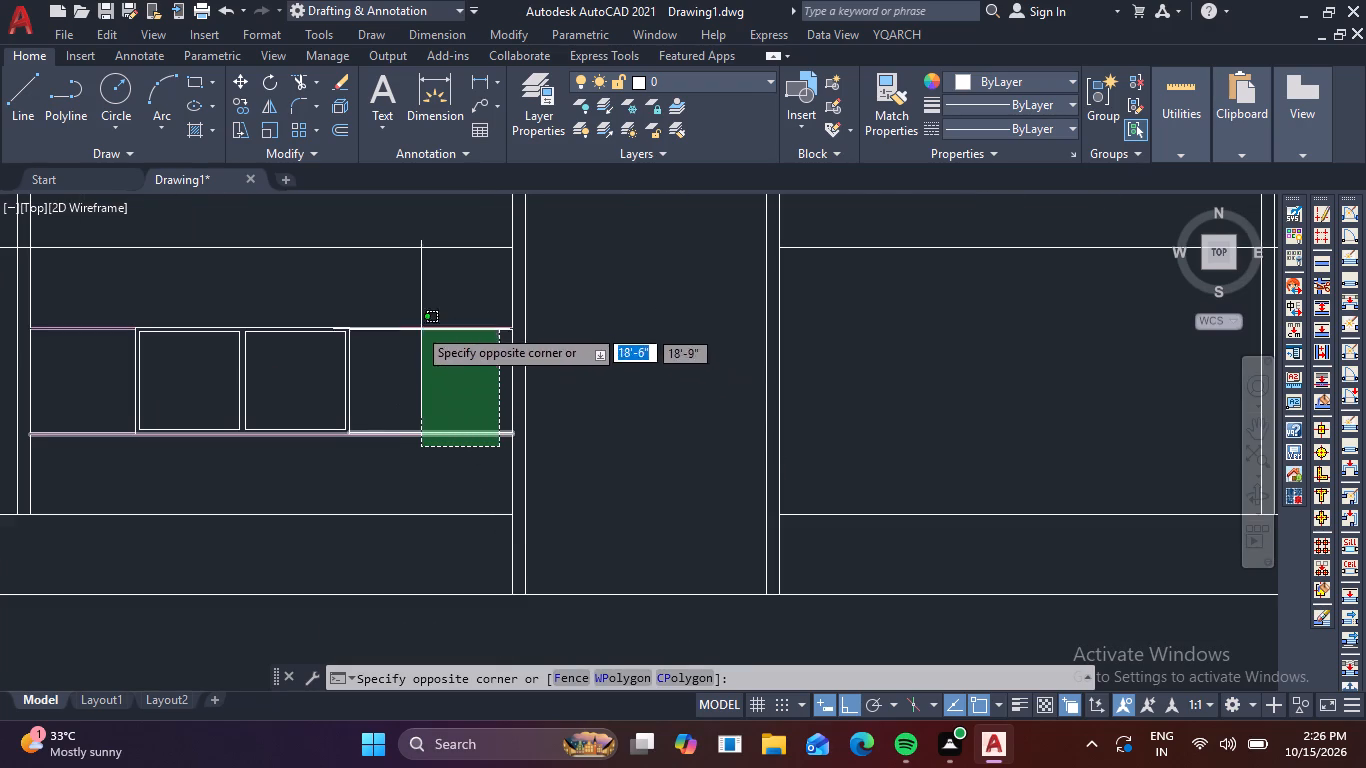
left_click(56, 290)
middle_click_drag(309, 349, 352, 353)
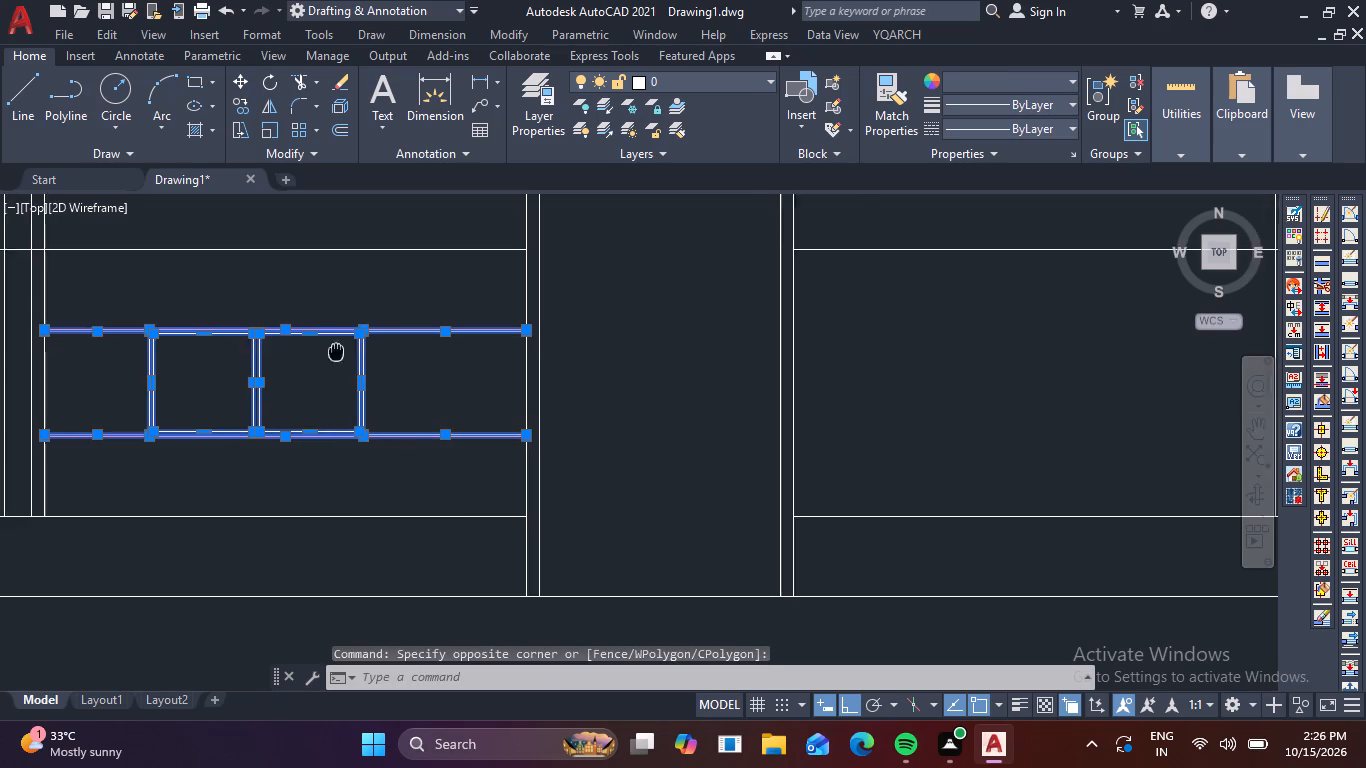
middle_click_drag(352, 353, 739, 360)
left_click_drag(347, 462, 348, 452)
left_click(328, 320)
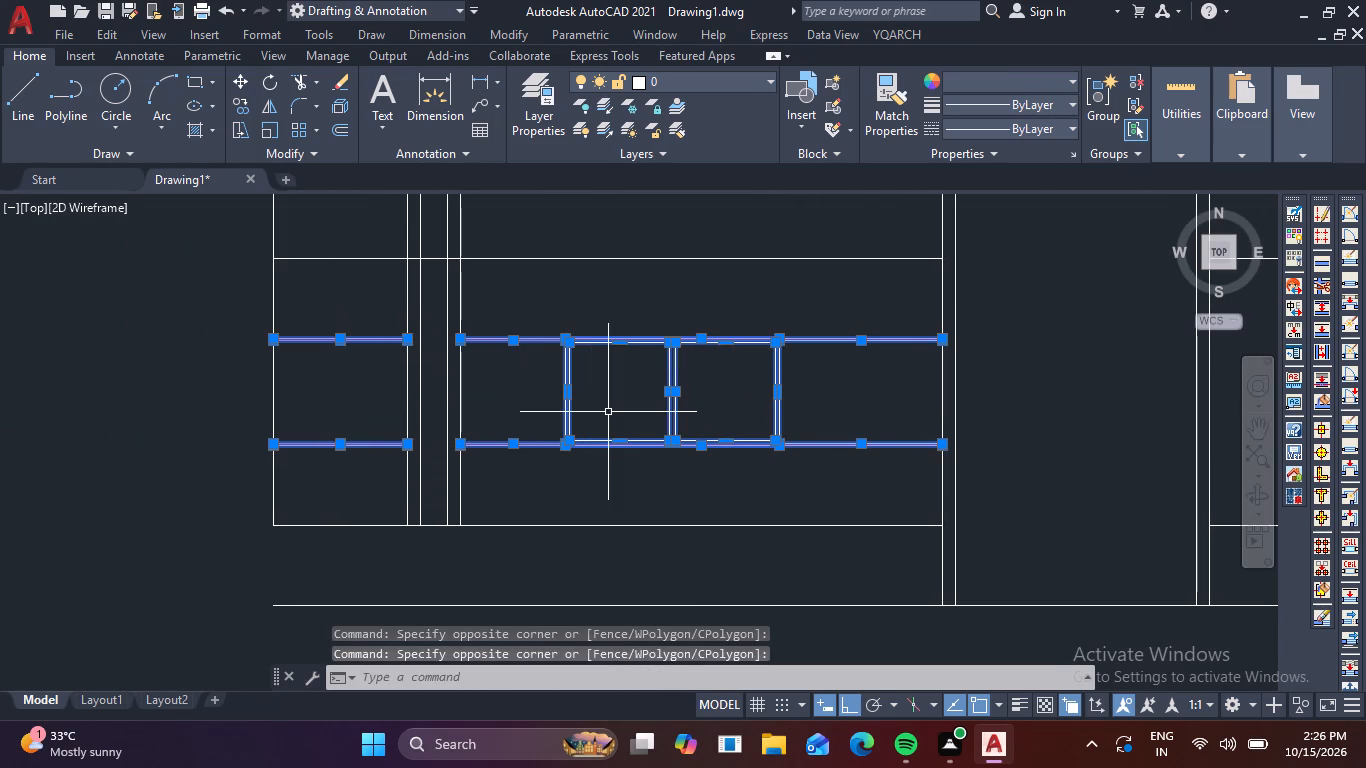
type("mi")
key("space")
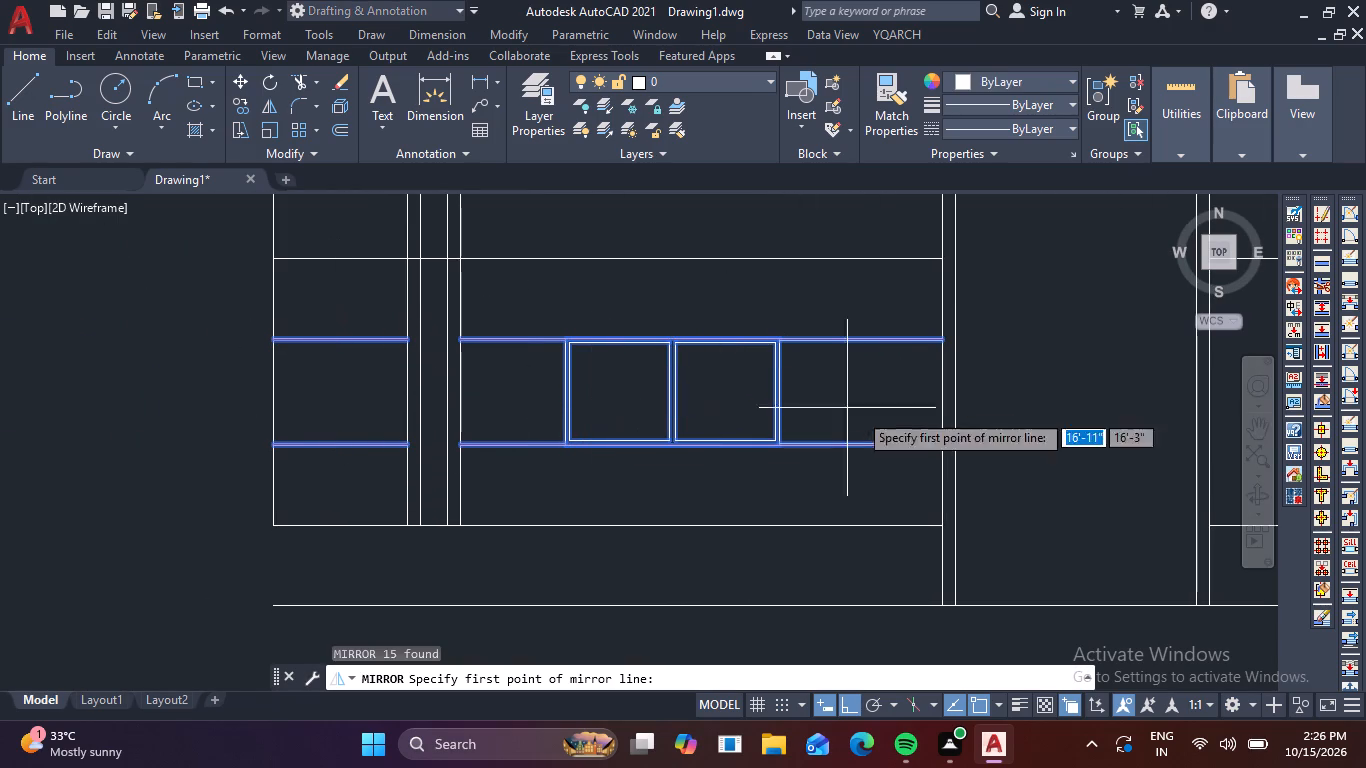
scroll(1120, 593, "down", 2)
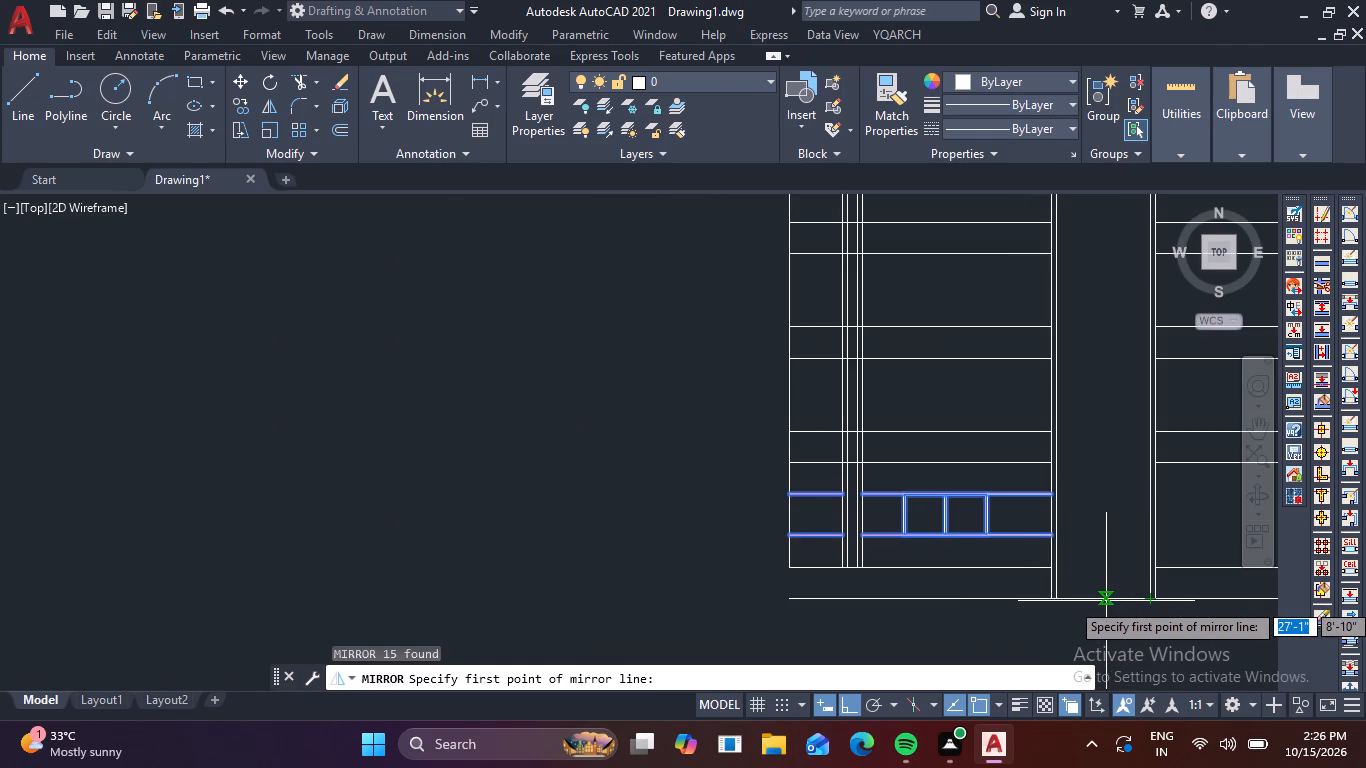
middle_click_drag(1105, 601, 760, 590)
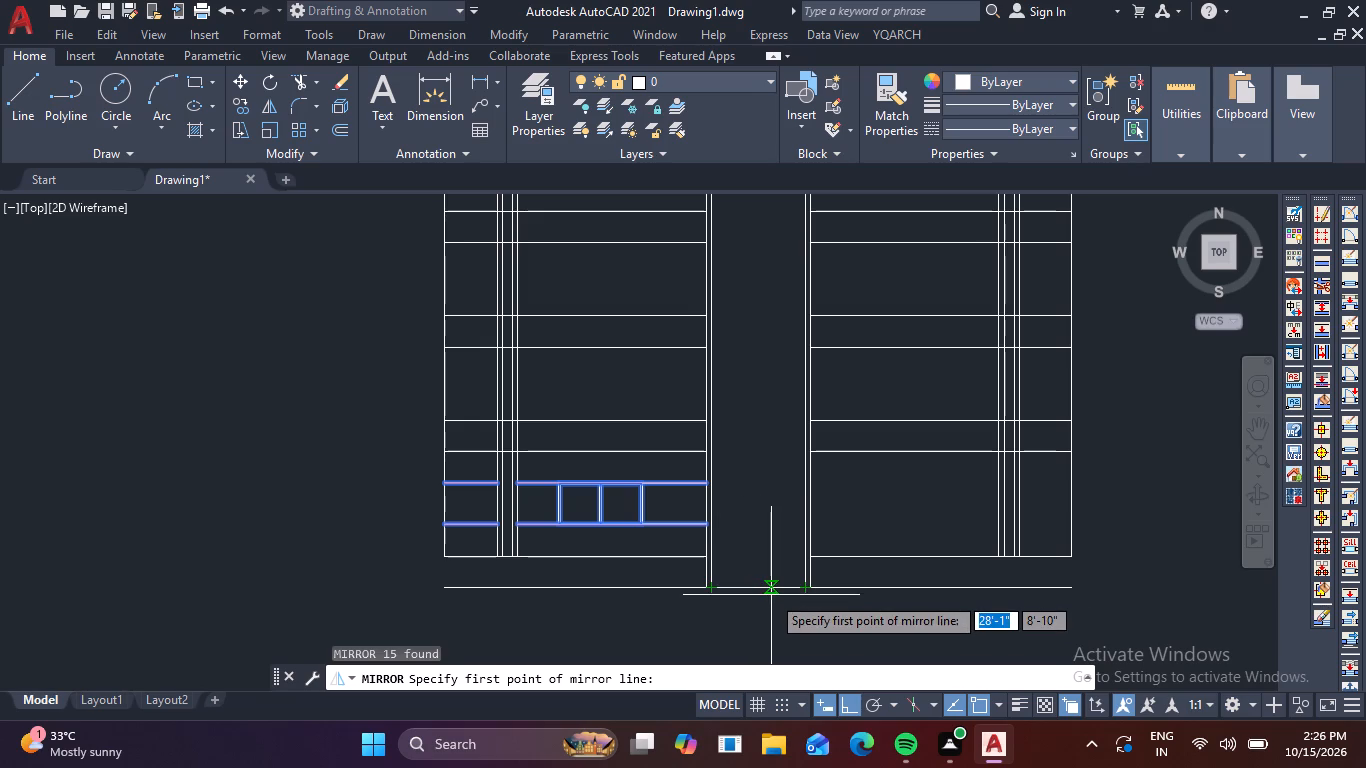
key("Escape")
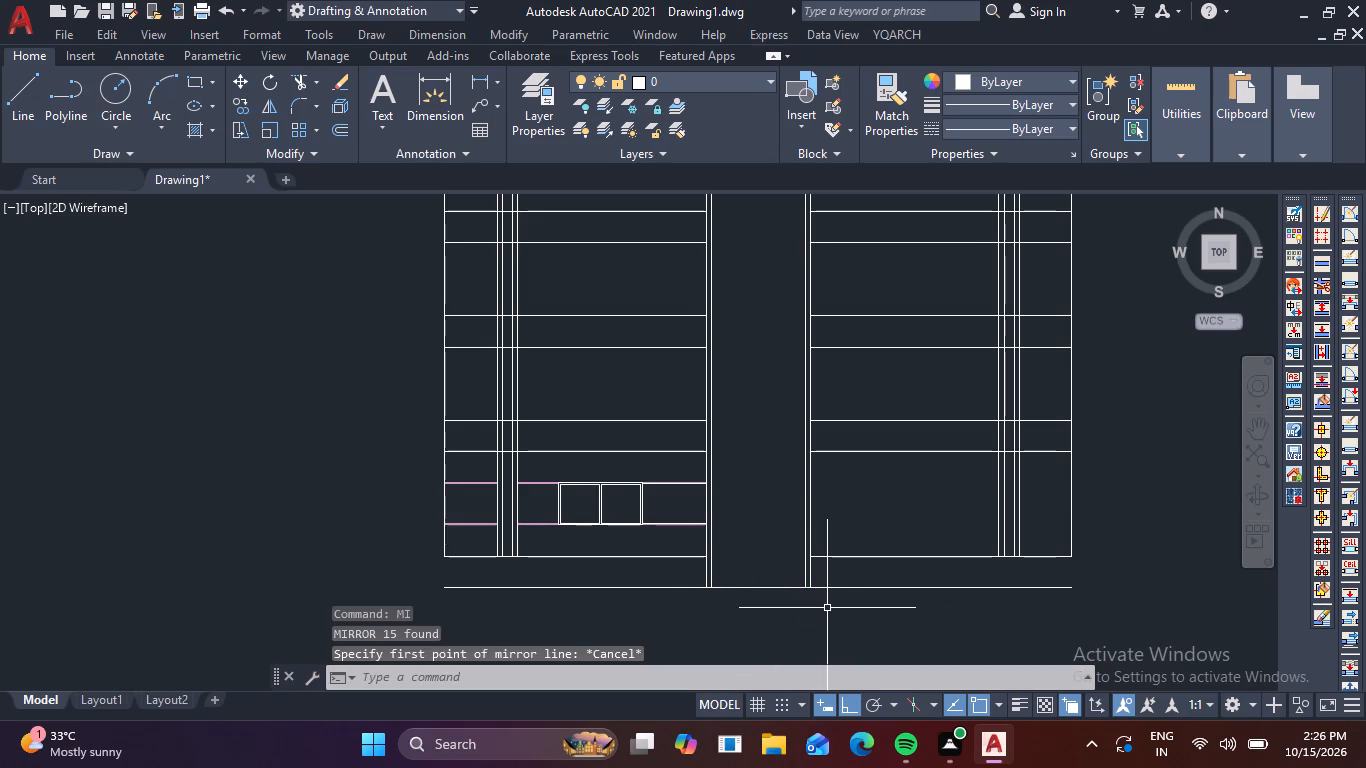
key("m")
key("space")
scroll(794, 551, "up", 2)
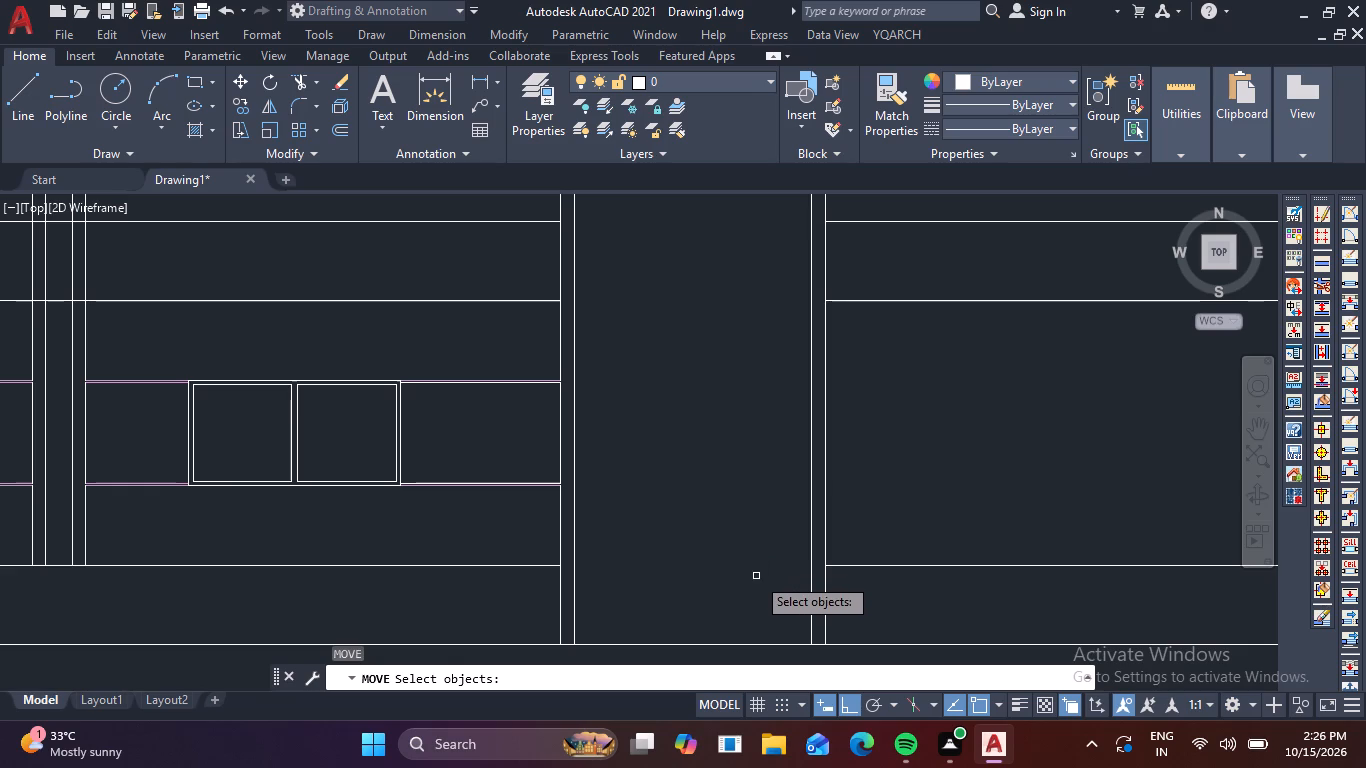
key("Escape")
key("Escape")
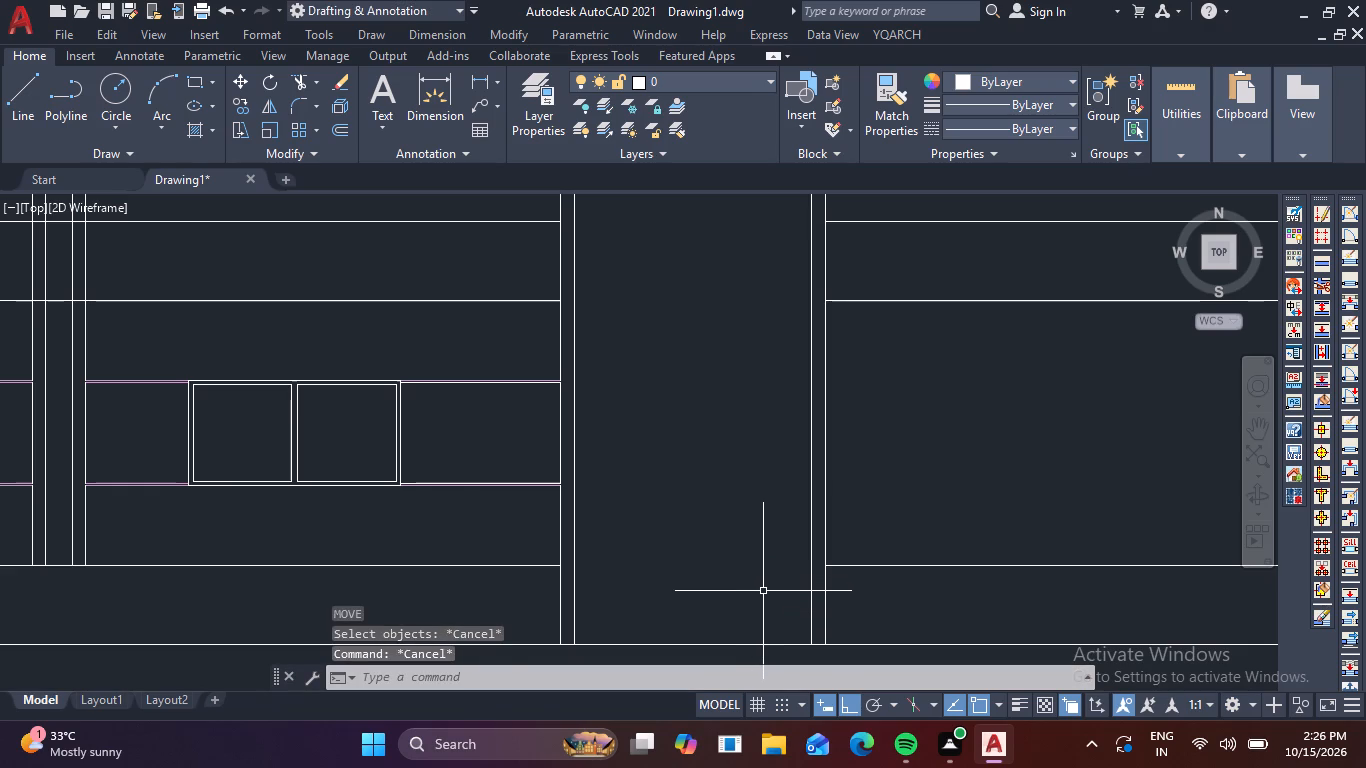
Draw a horizontal line across the passage between its inner wall faces, near the level of the side bays' bottom line.
key("l")
key("space")
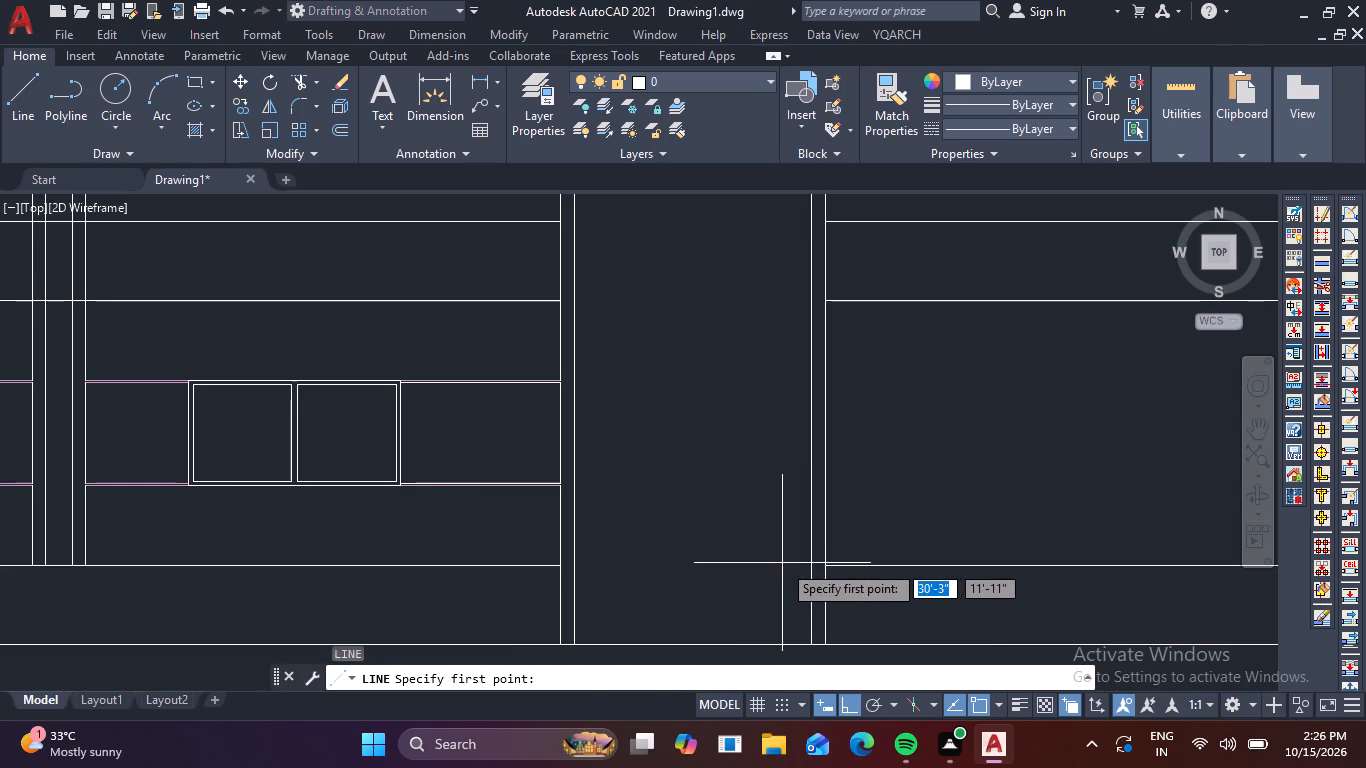
left_click(810, 563)
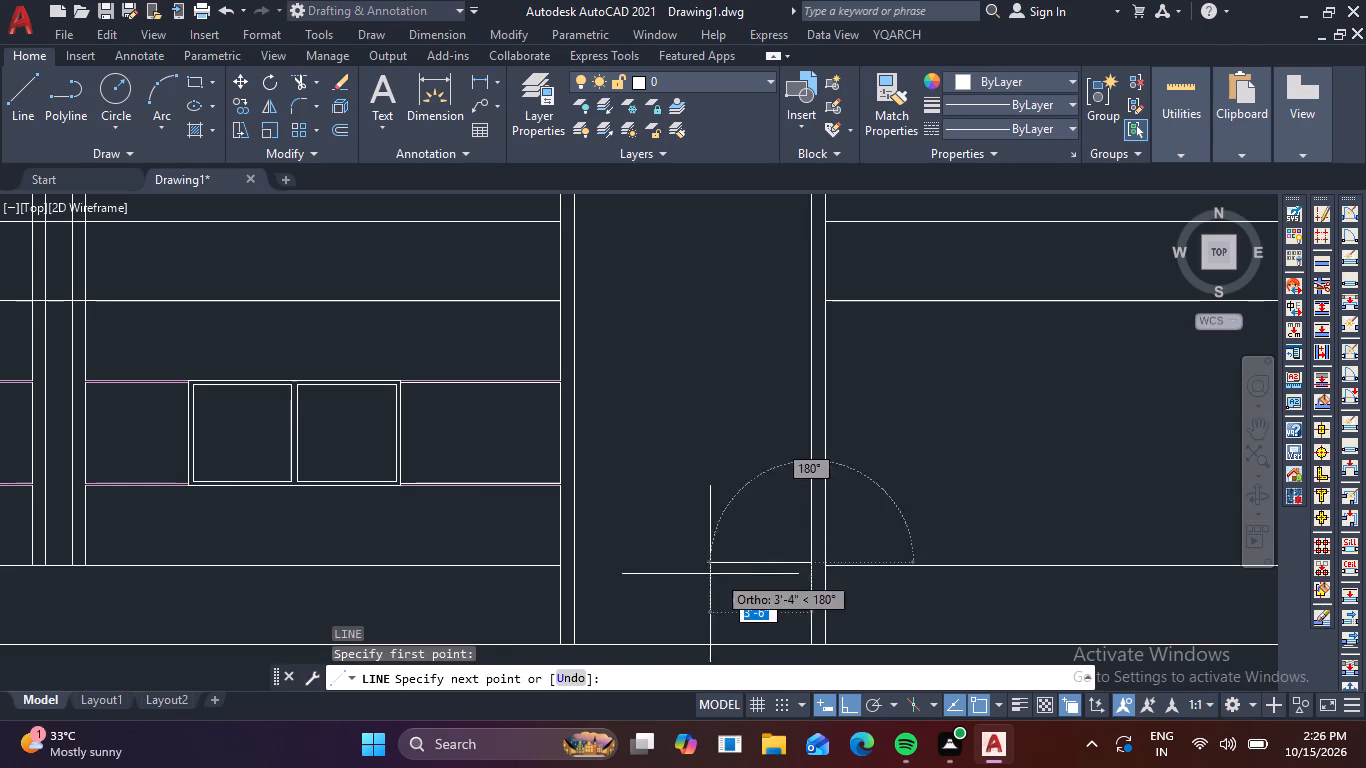
left_click(580, 566)
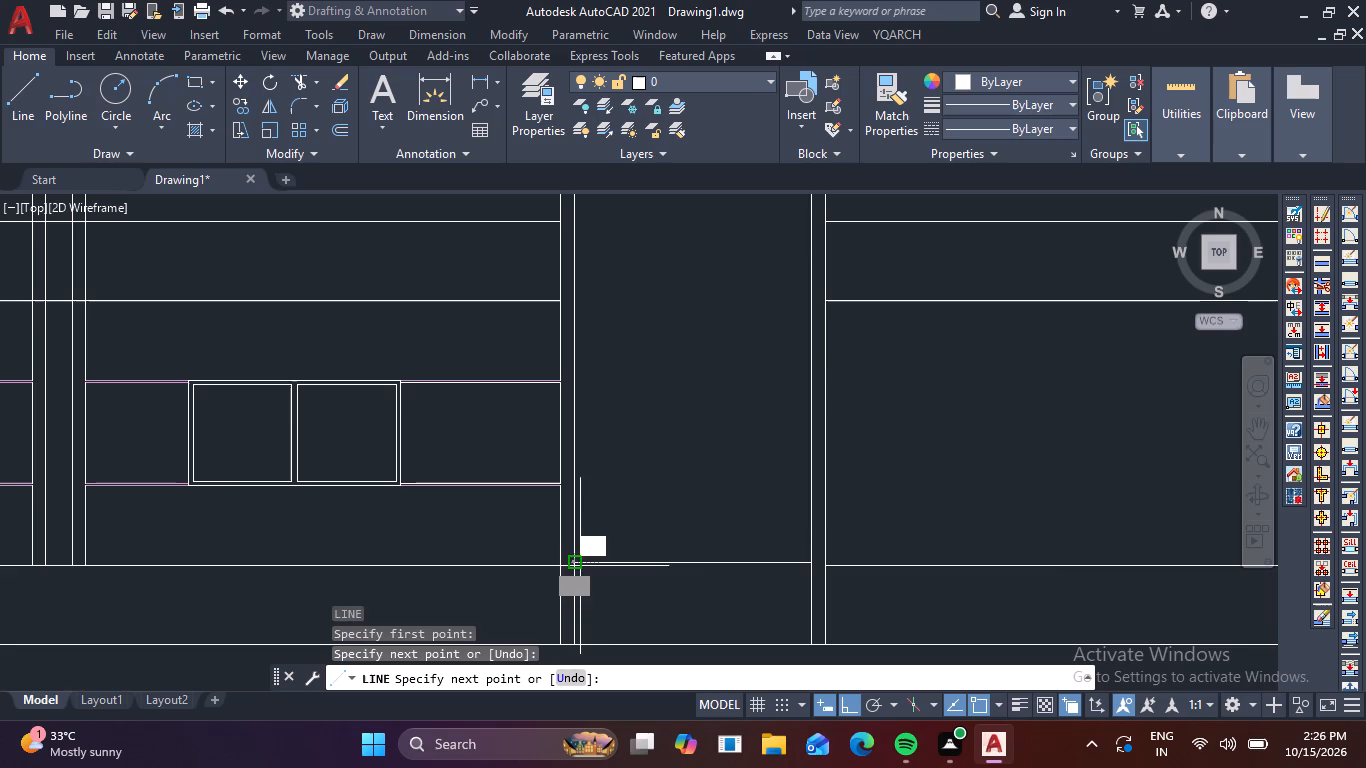
key("space")
Mirror the two-pane opening and all its row line pairs about the passage's vertical centreline, keeping the originals.
left_click_drag(522, 509, 520, 507)
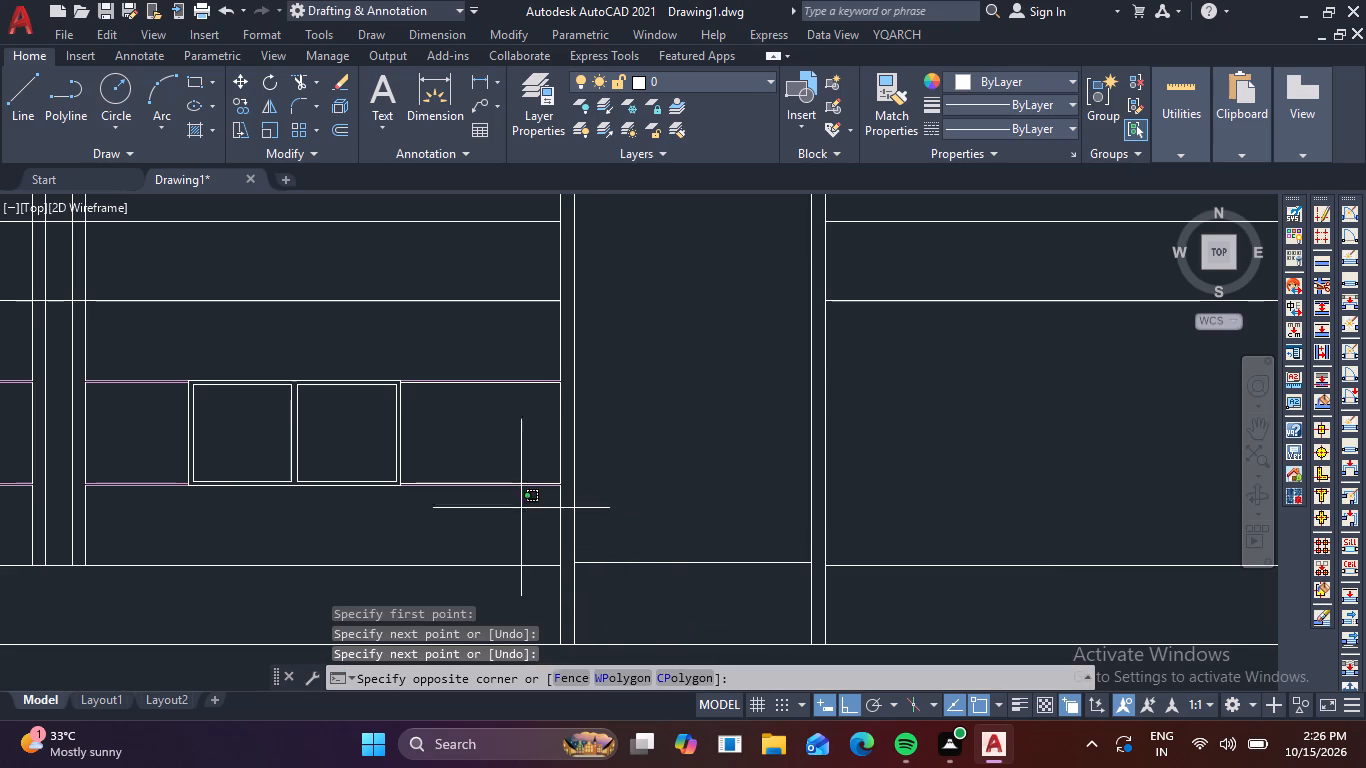
left_click_drag(520, 507, 484, 497)
left_click(134, 347)
middle_click_drag(226, 373, 795, 437)
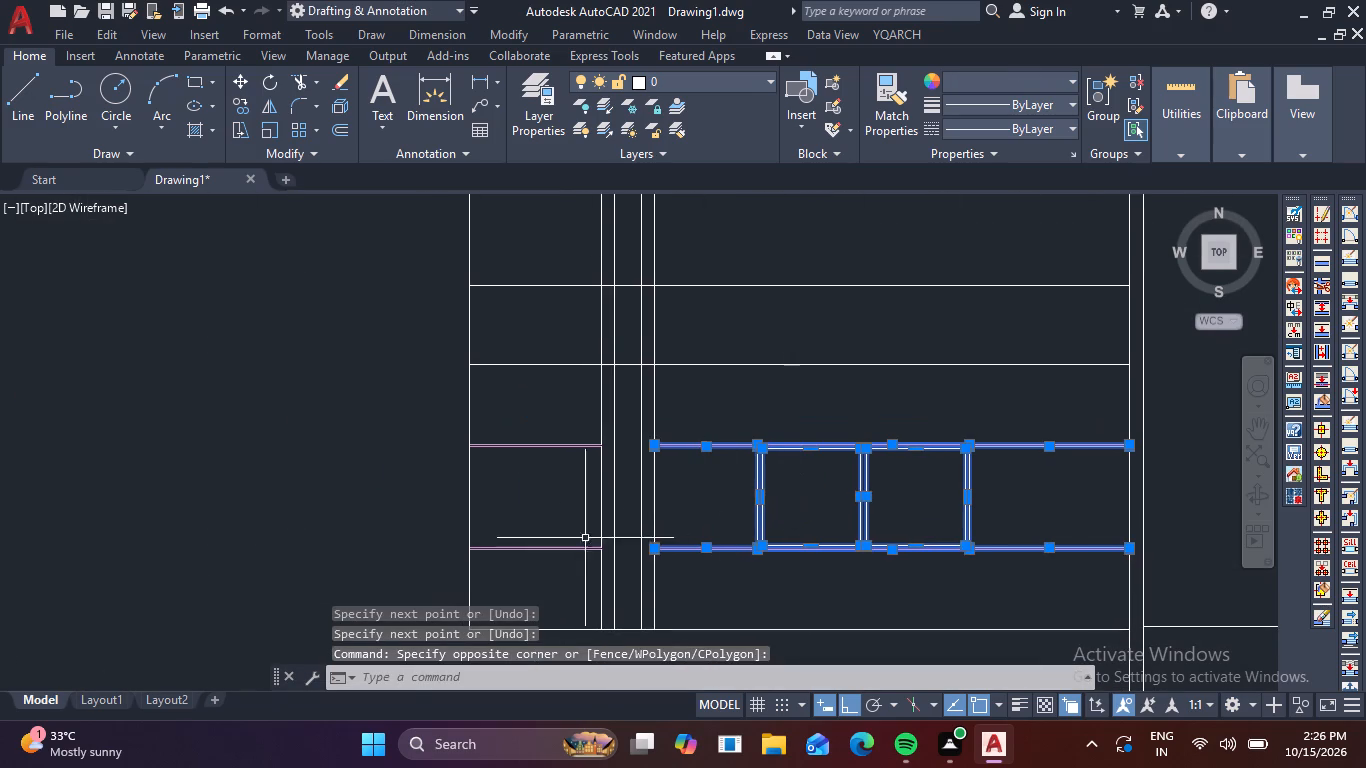
left_click(572, 571)
left_click(546, 401)
scroll(766, 492, "down", 3)
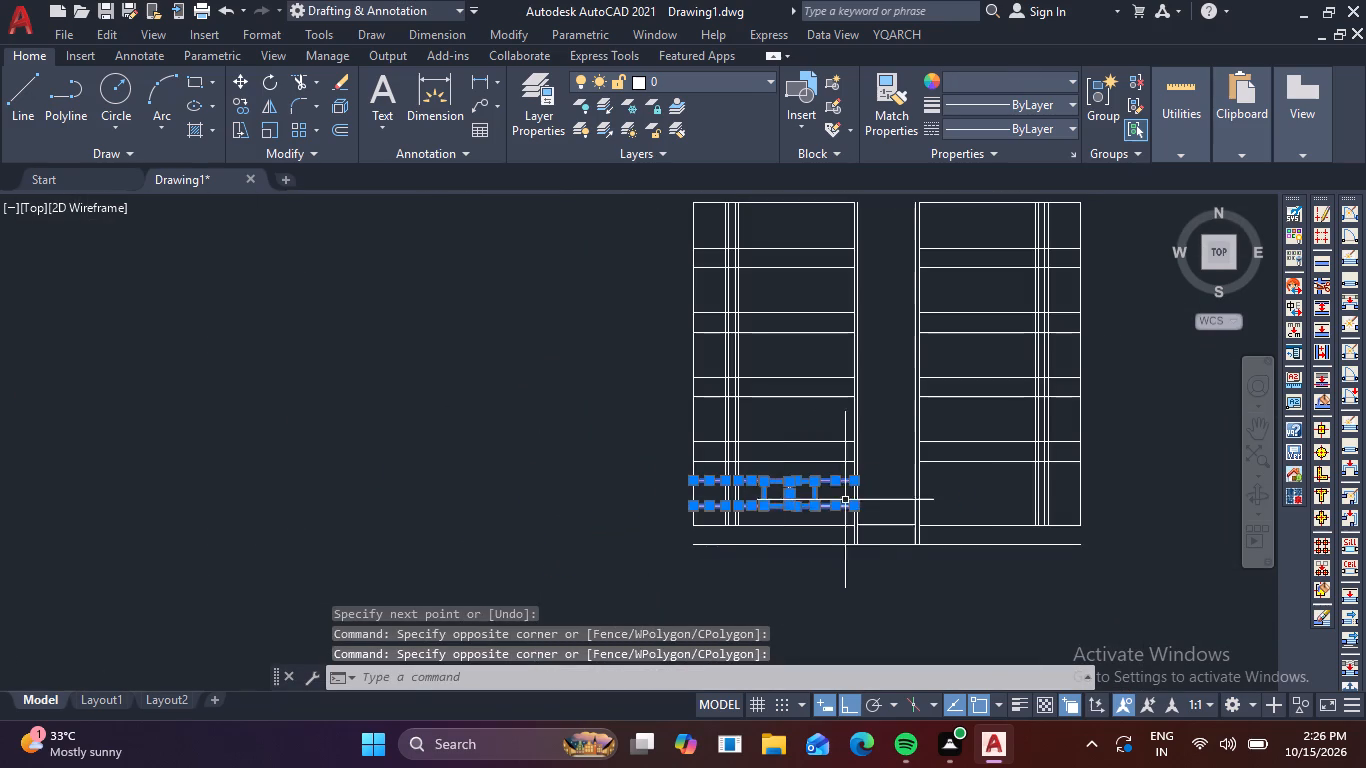
middle_click_drag(900, 484, 780, 460)
key("m")
key("i")
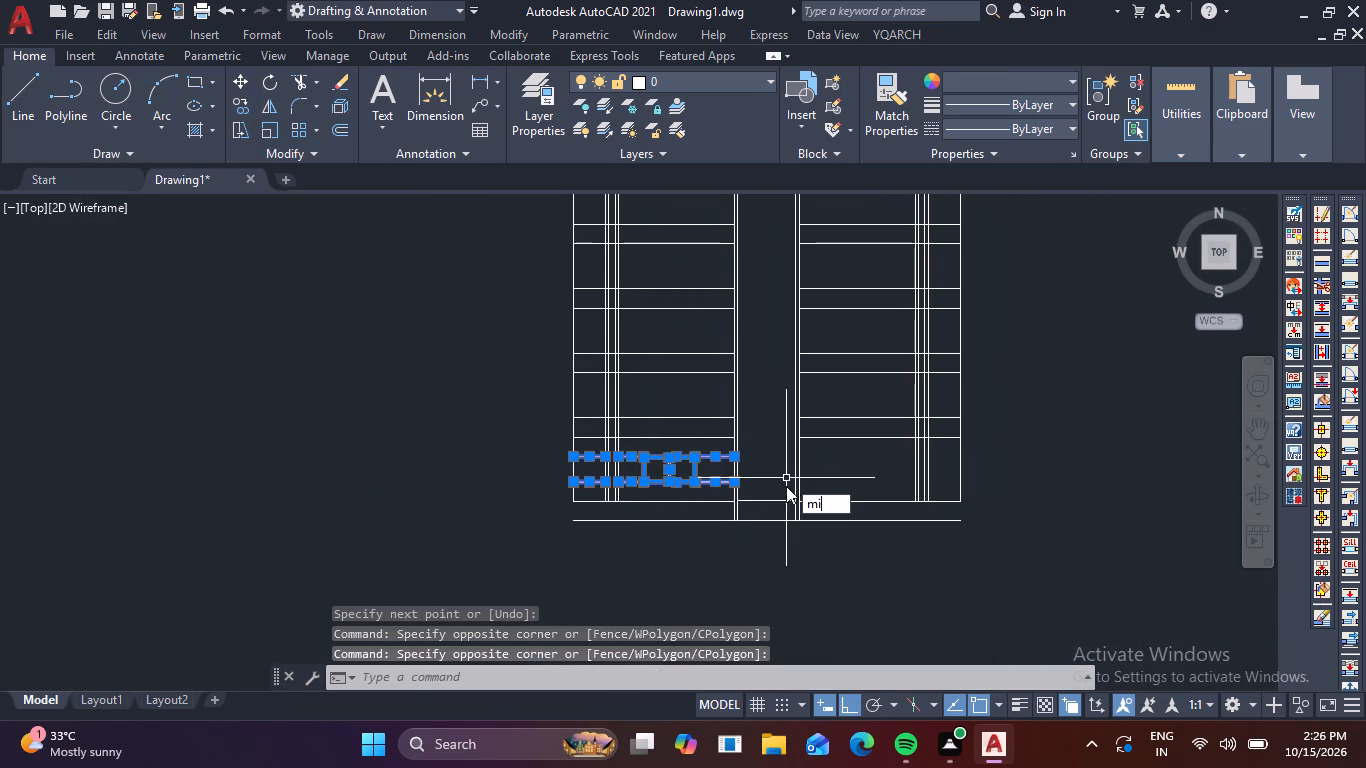
key("space")
scroll(783, 508, "up", 3)
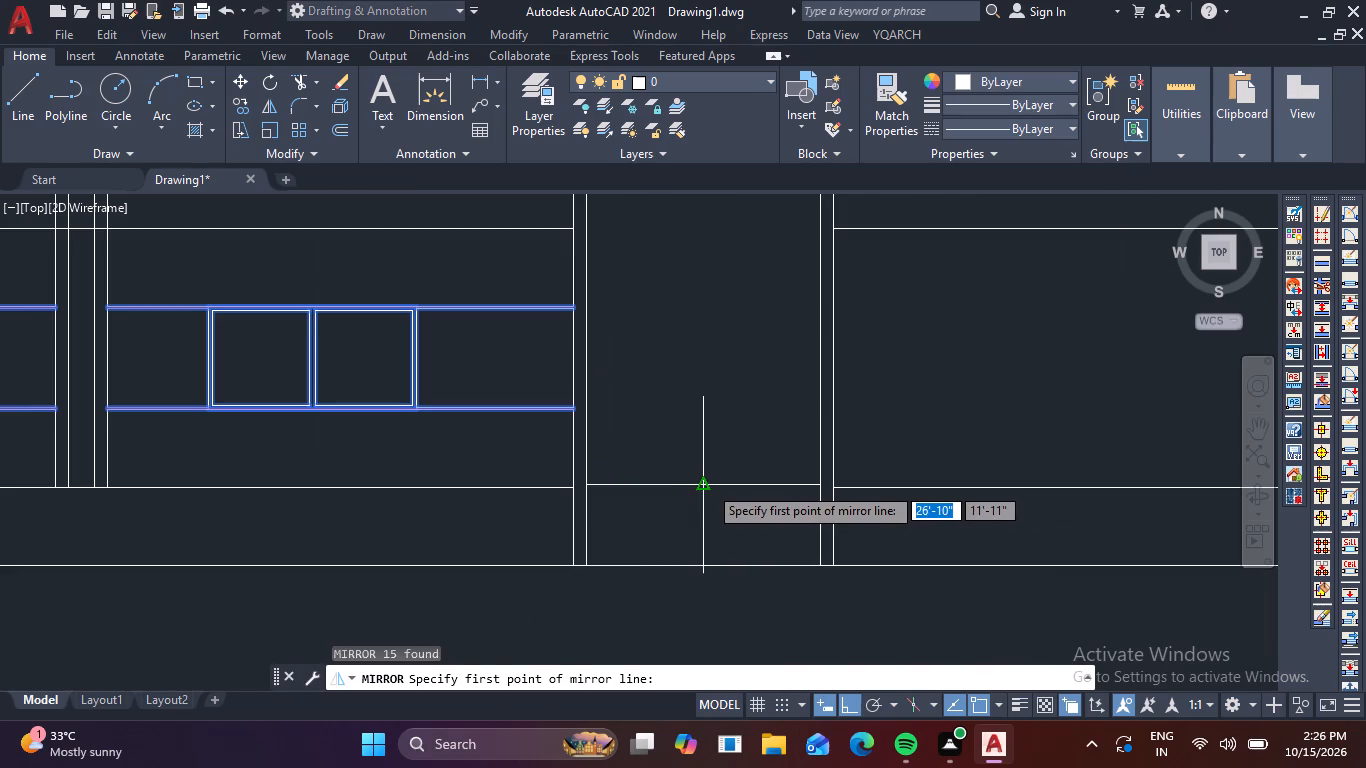
left_click(705, 485)
left_click(688, 267)
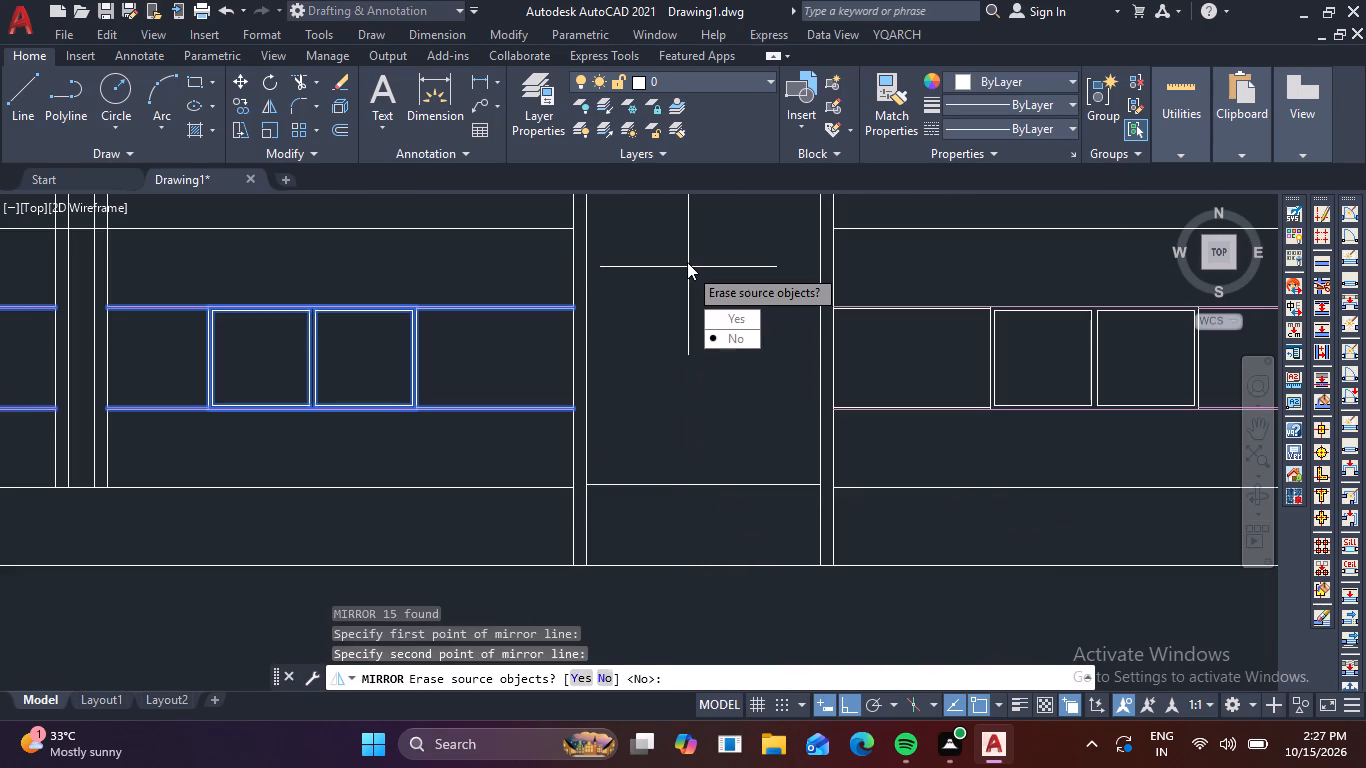
key("space")
Trim the outer strip's inner wall line between the two lines of both the upper and lower row pairs, right of the passage.
scroll(774, 350, "down", 3)
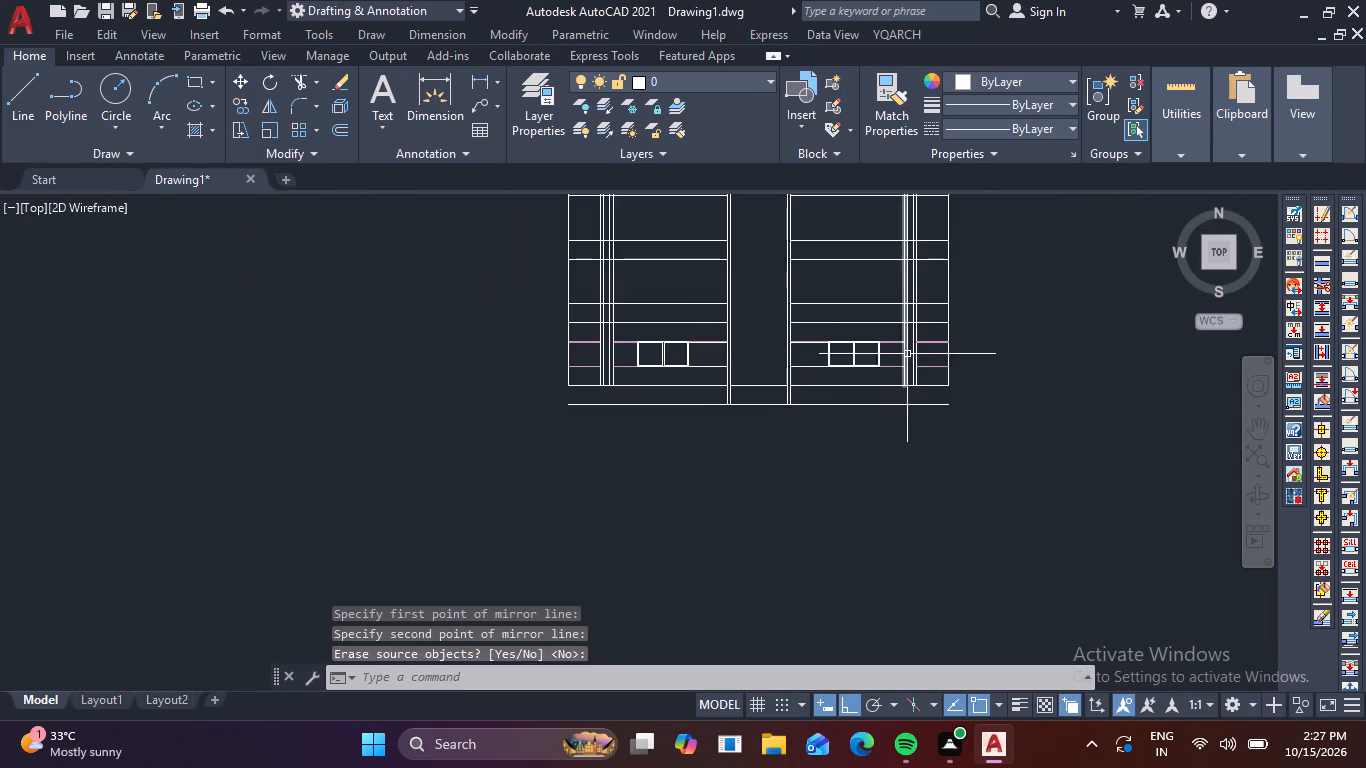
scroll(911, 351, "up", 5)
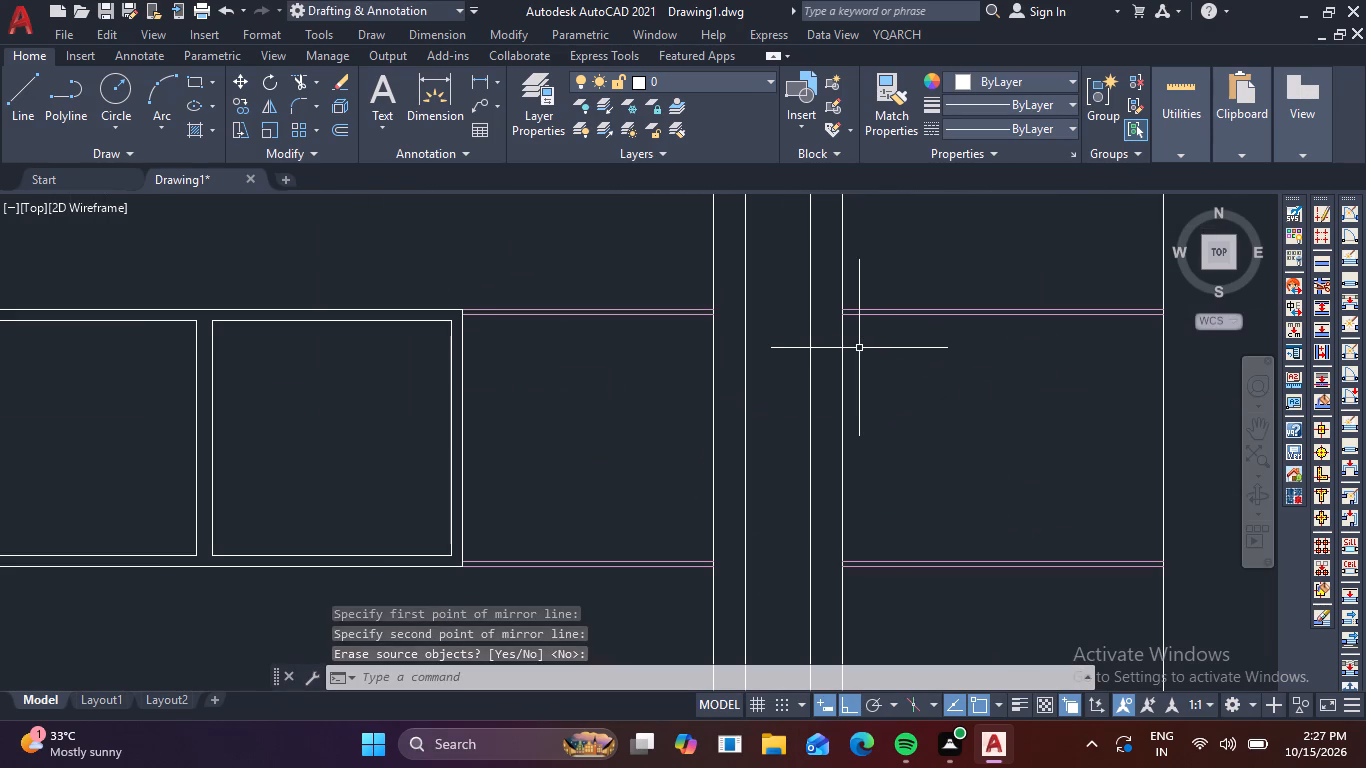
key("Escape")
type("tr")
scroll(862, 385, "up", 1)
key("space")
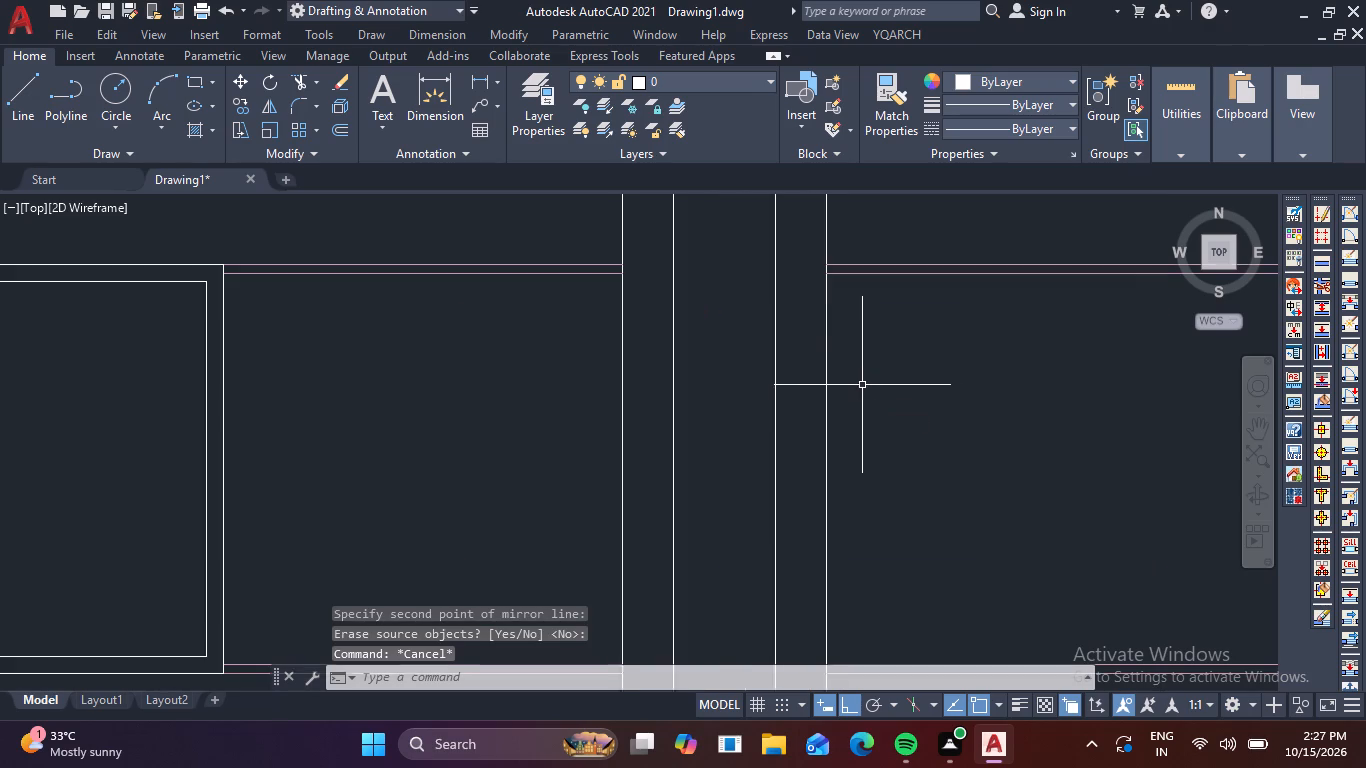
scroll(853, 270, "up", 3)
left_click(716, 268)
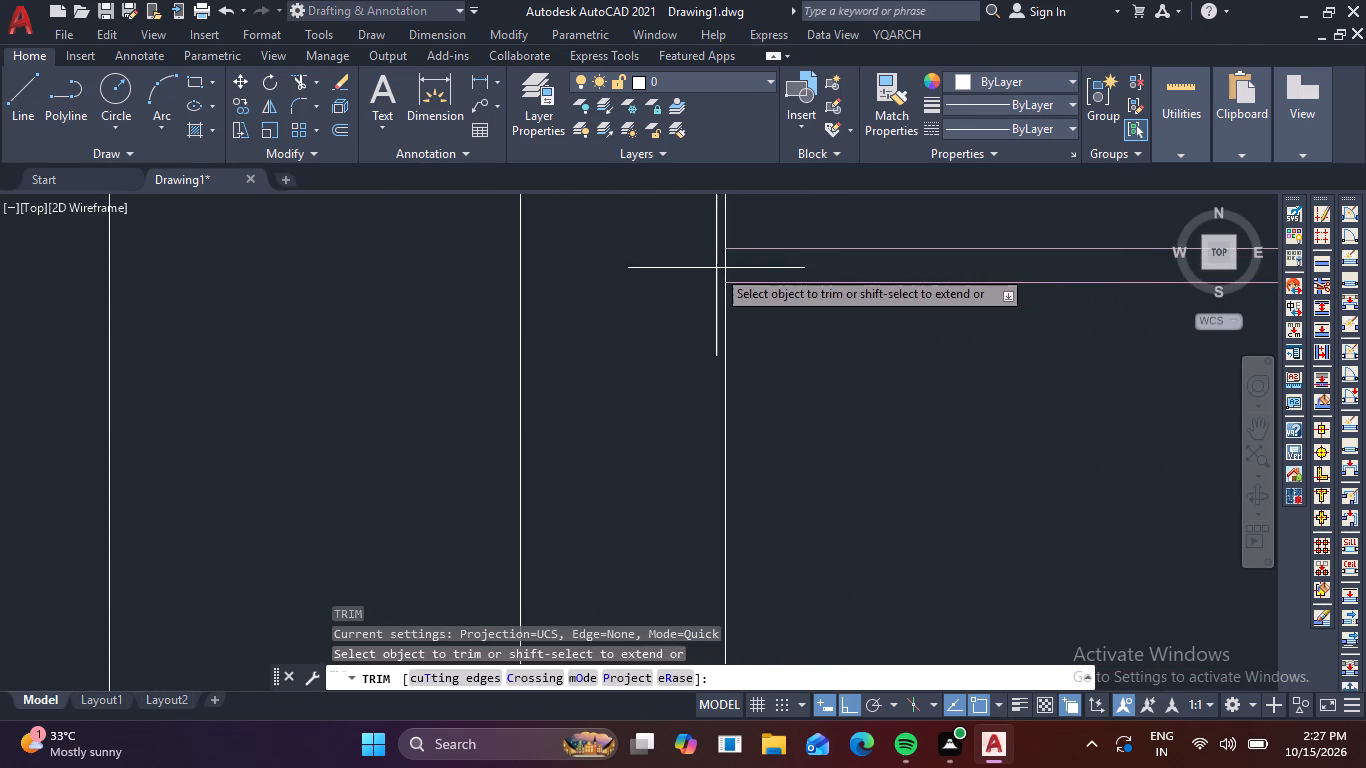
left_click(748, 267)
scroll(748, 267, "down", 4)
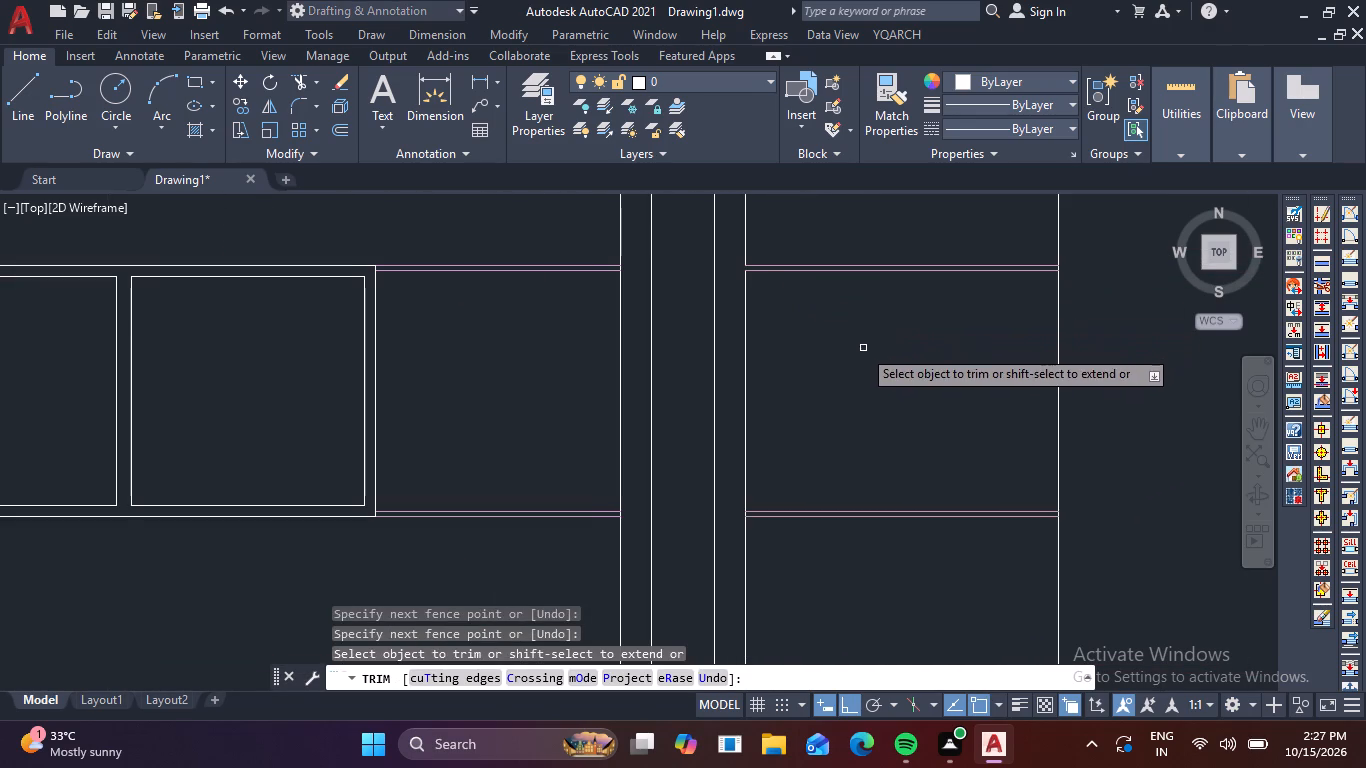
scroll(750, 521, "up", 1)
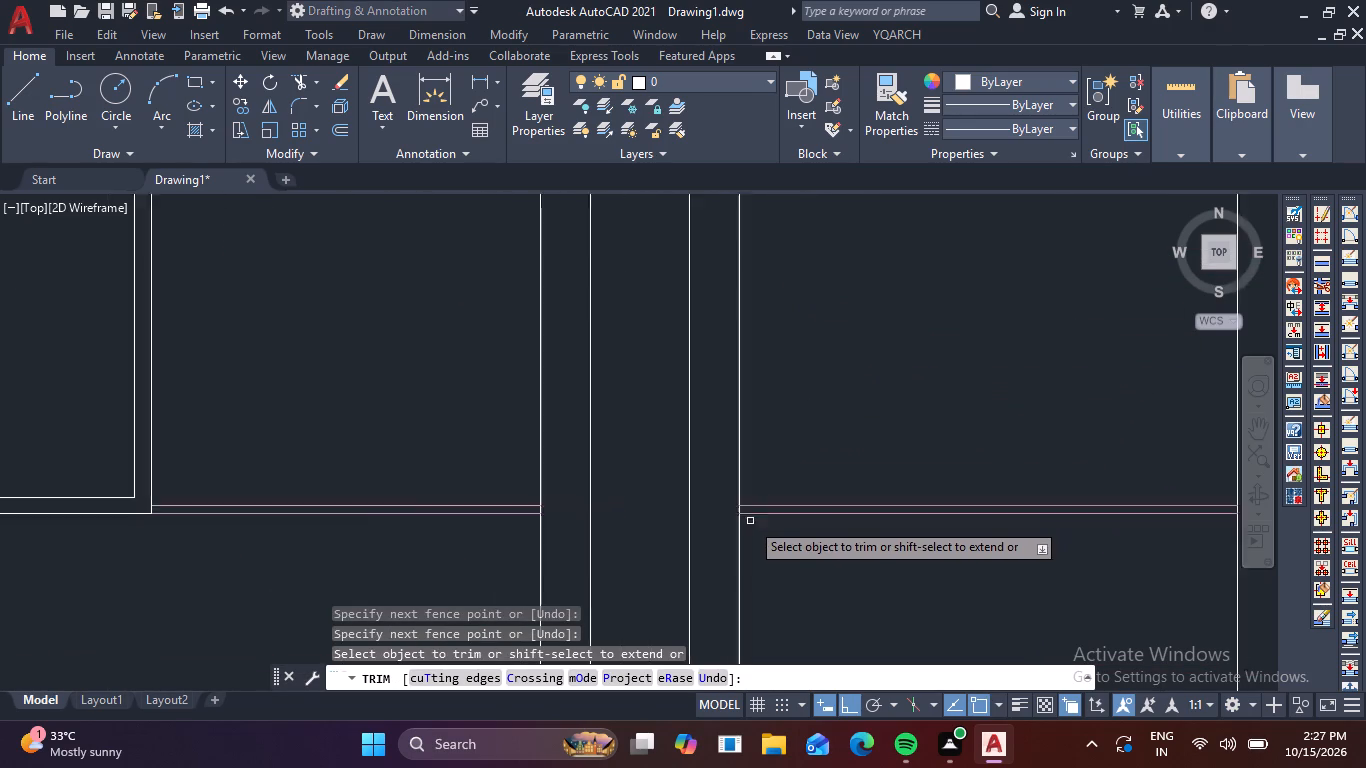
scroll(750, 521, "up", 4)
left_click(707, 504)
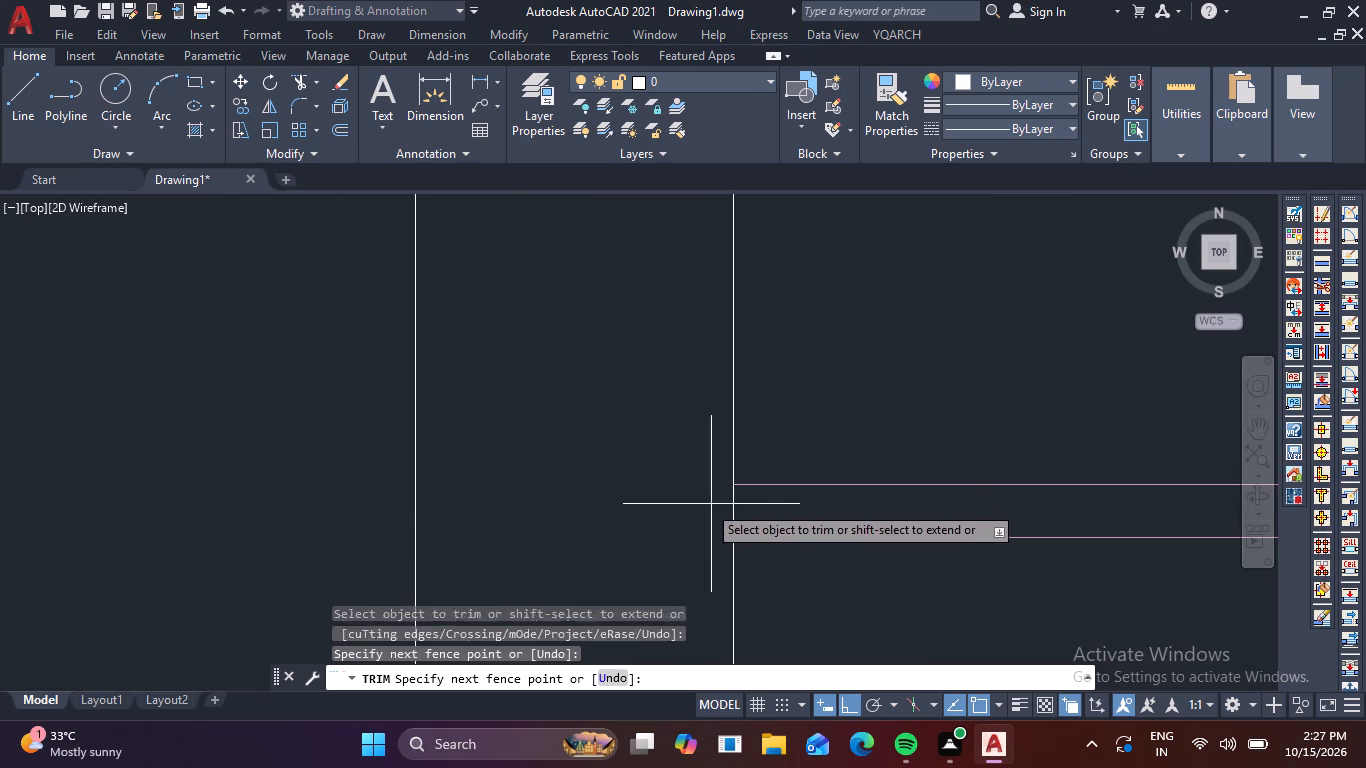
left_click(792, 513)
Trim the wall line bordering the mirrored opening's bay on its outer side, between the lines of the lower and upper row pairs.
scroll(792, 513, "down", 4)
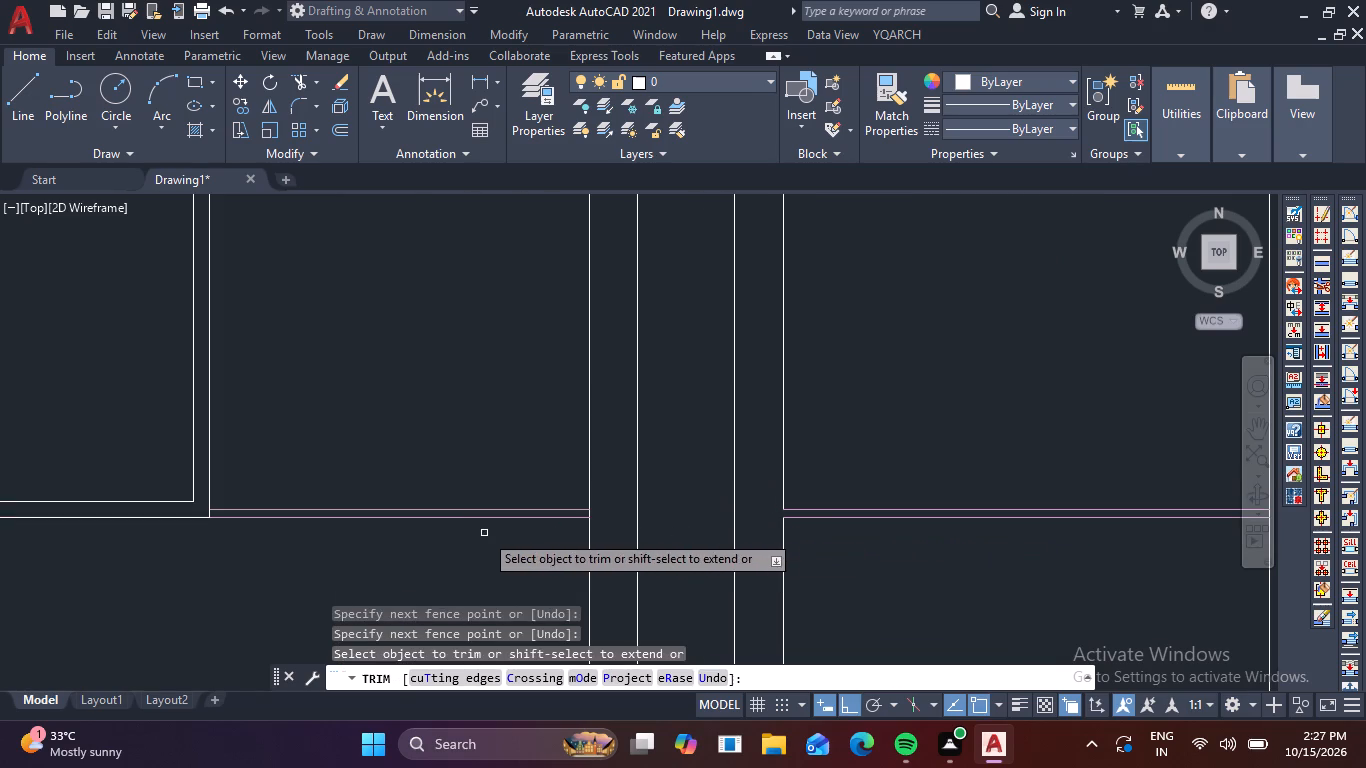
scroll(600, 507, "up", 4)
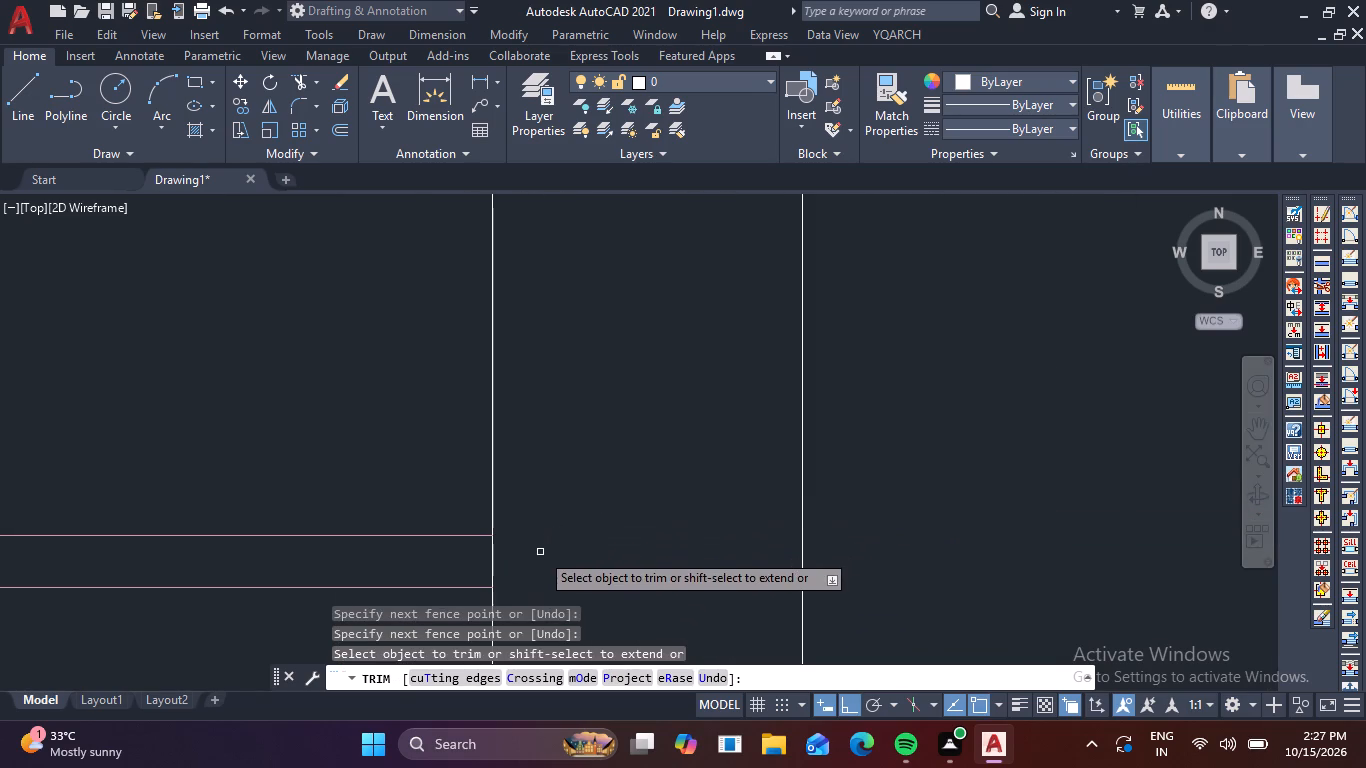
left_click(540, 552)
left_click(475, 556)
scroll(475, 556, "down", 4)
middle_click_drag(410, 453, 653, 461)
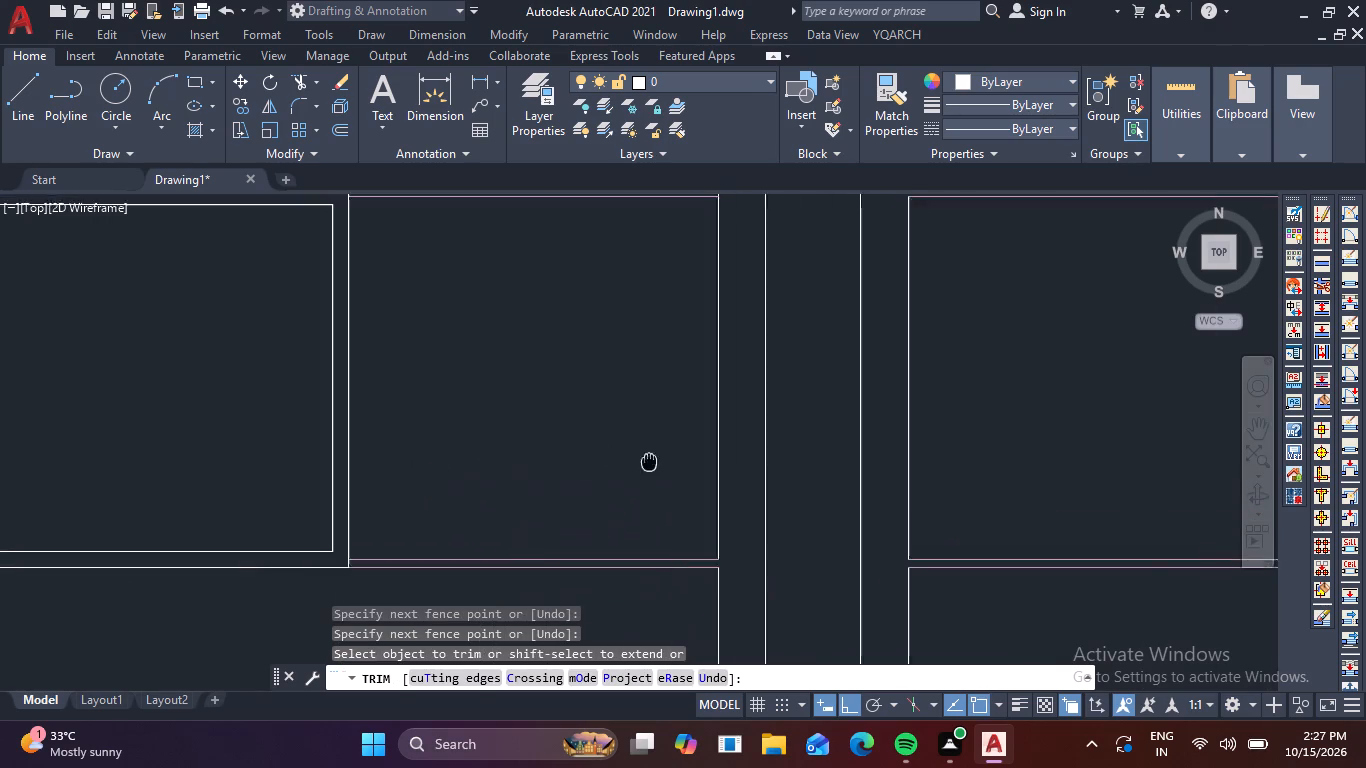
middle_click_drag(653, 461, 664, 475)
scroll(744, 195, "up", 5)
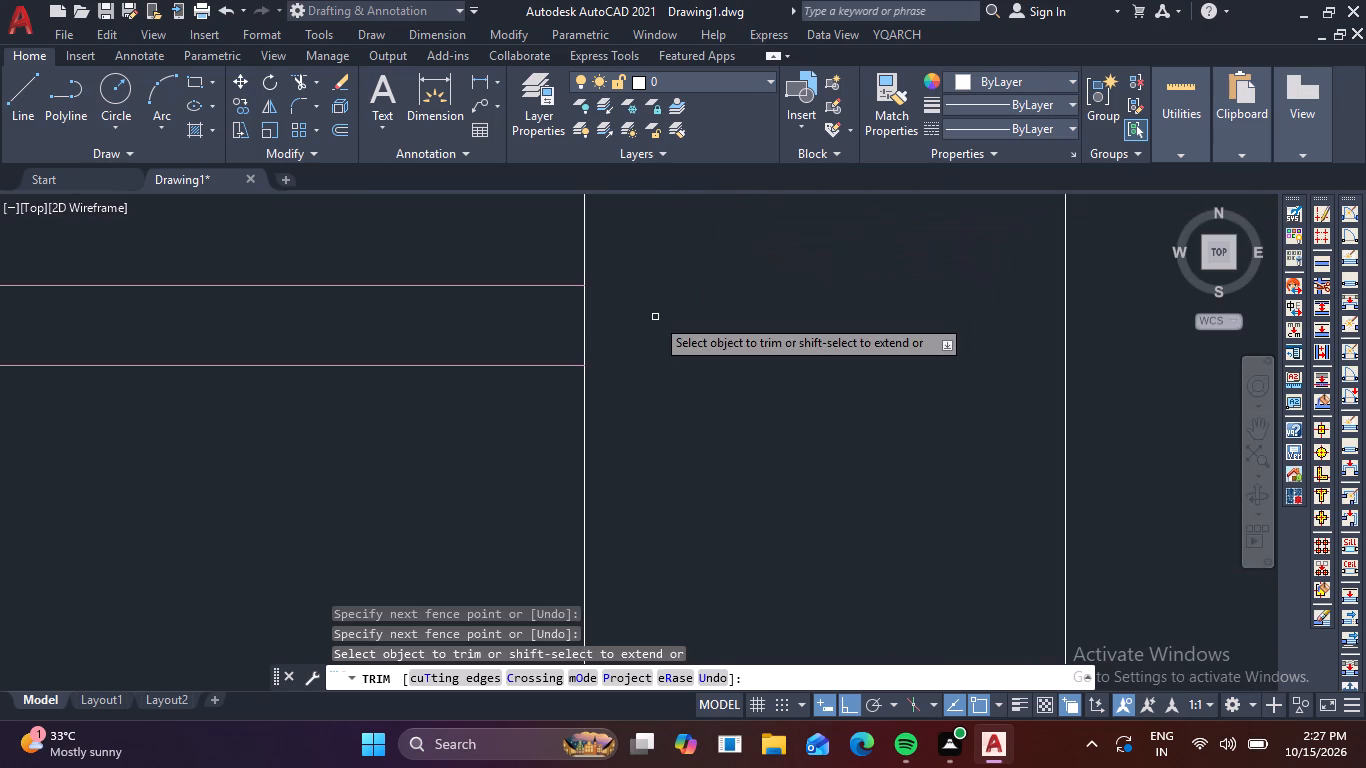
left_click(653, 317)
left_click(513, 312)
Trim the passage wall's bay-side line between the lines of the upper and lower row pairs beside the mirrored opening.
scroll(513, 312, "down", 5)
middle_click_drag(382, 382, 436, 382)
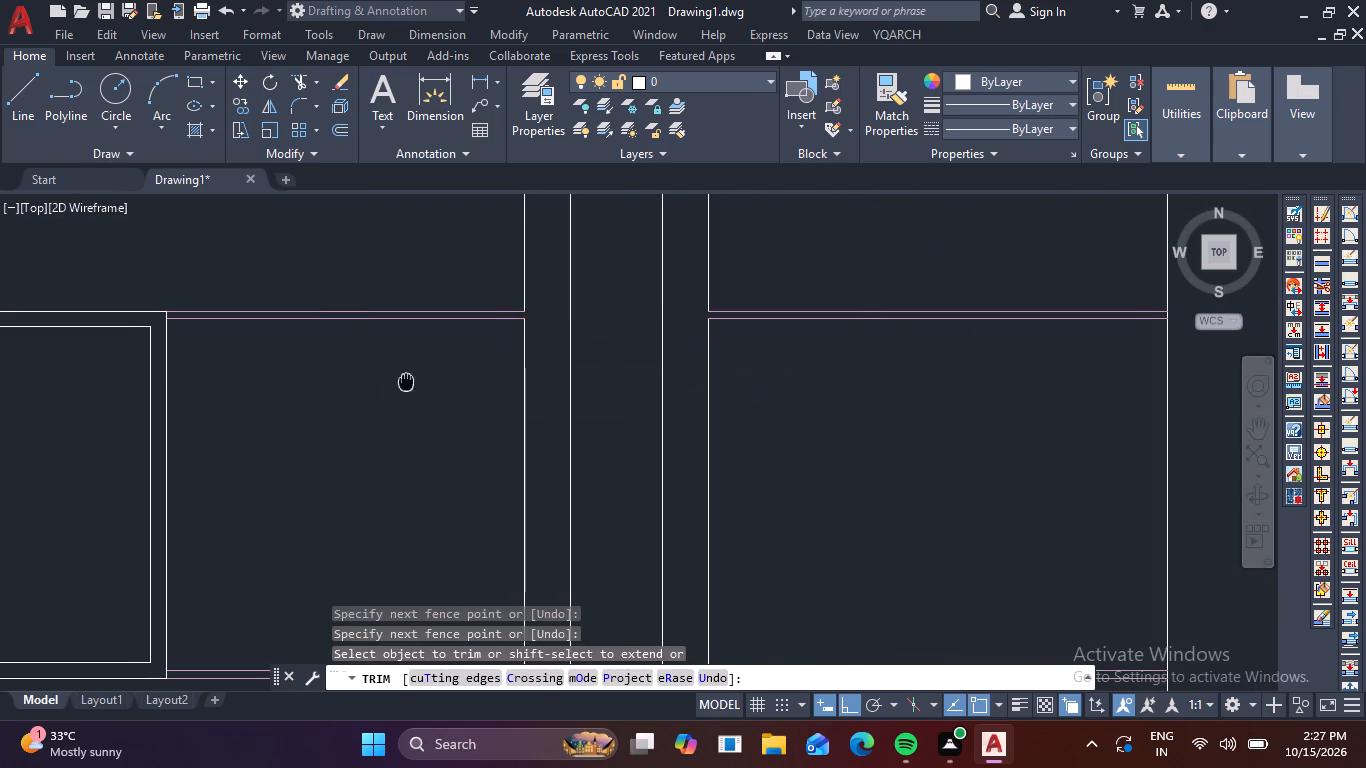
middle_click_drag(436, 382, 579, 374)
scroll(574, 368, "down", 2)
middle_click_drag(516, 403, 665, 415)
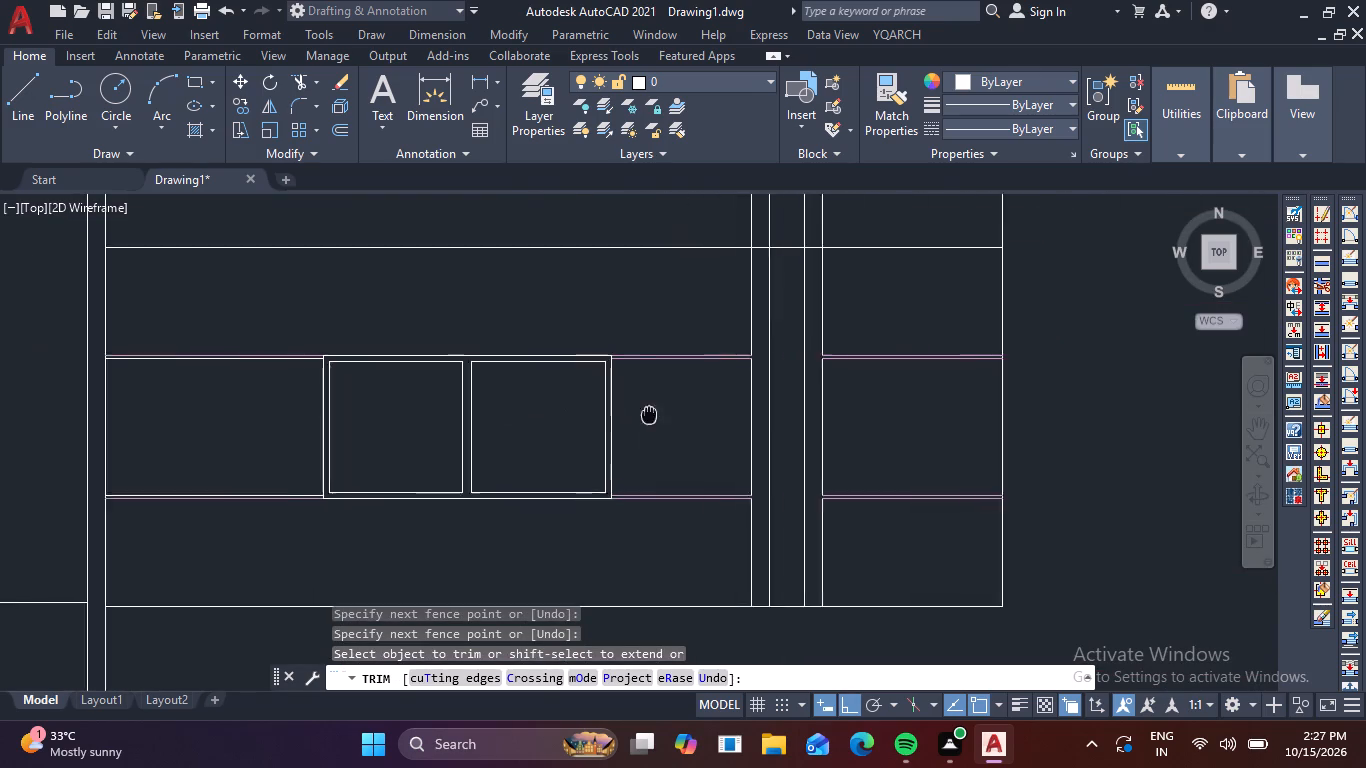
middle_click_drag(665, 415, 856, 417)
scroll(348, 353, "up", 5)
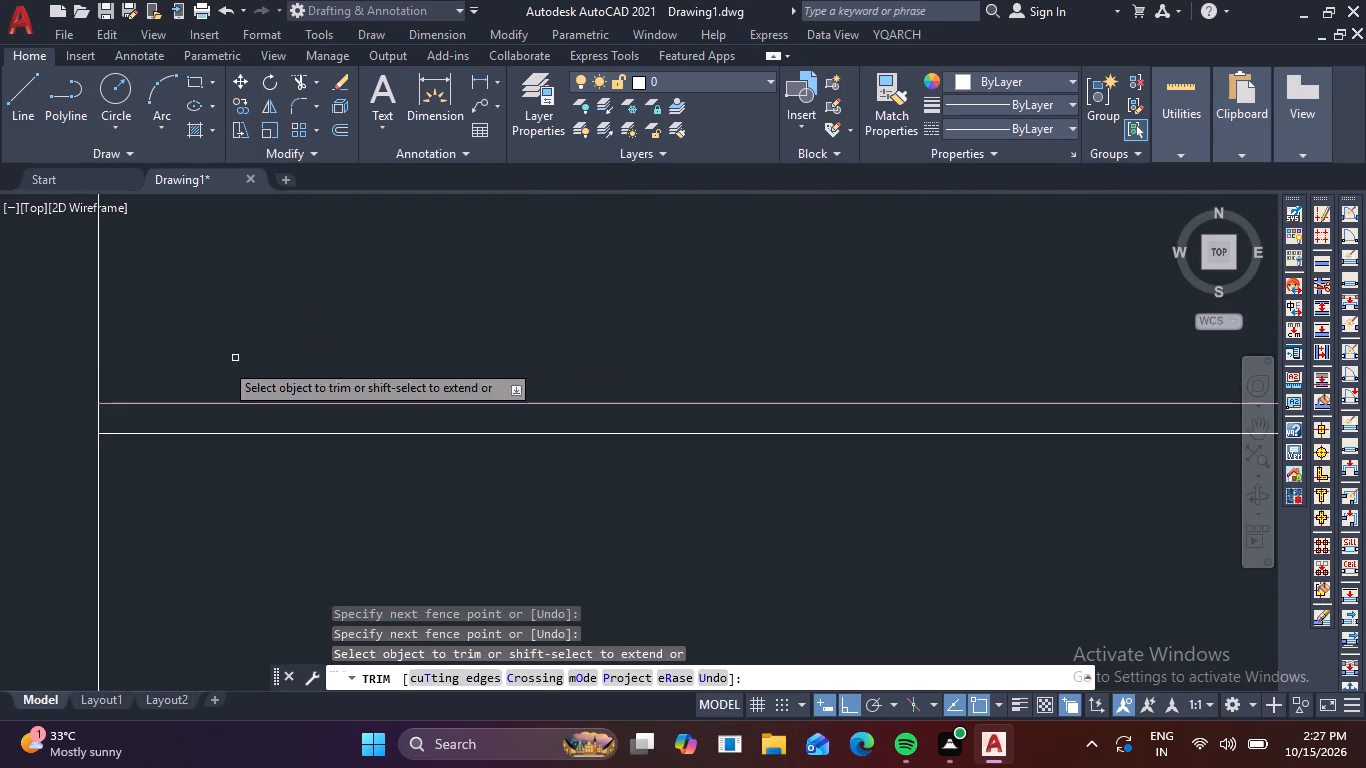
scroll(90, 412, "up", 2)
left_click_drag(86, 412, 98, 412)
left_click(159, 428)
scroll(159, 428, "down", 4)
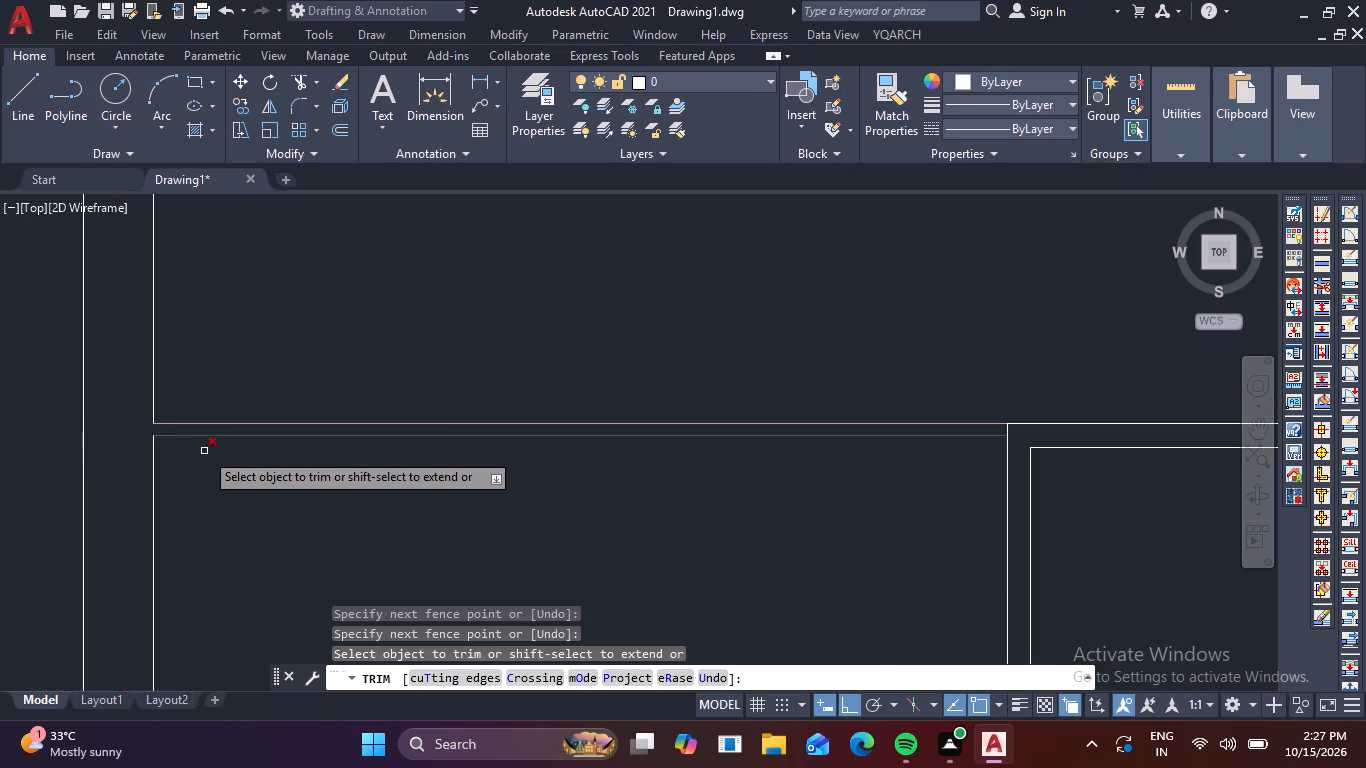
scroll(204, 479, "down", 3)
middle_click_drag(220, 538, 317, 410)
scroll(298, 490, "up", 5)
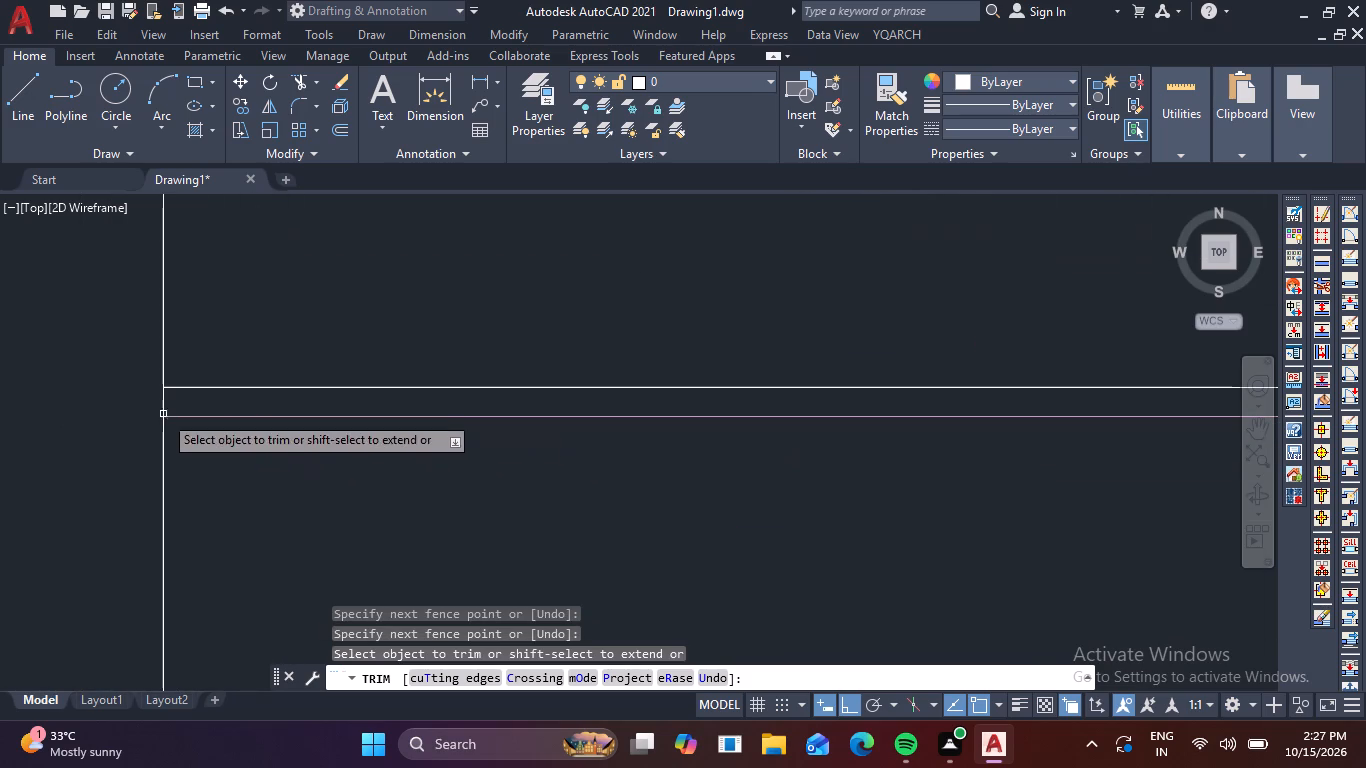
scroll(141, 395, "up", 3)
left_click_drag(165, 416, 207, 415)
left_click(318, 425)
left_click(205, 414)
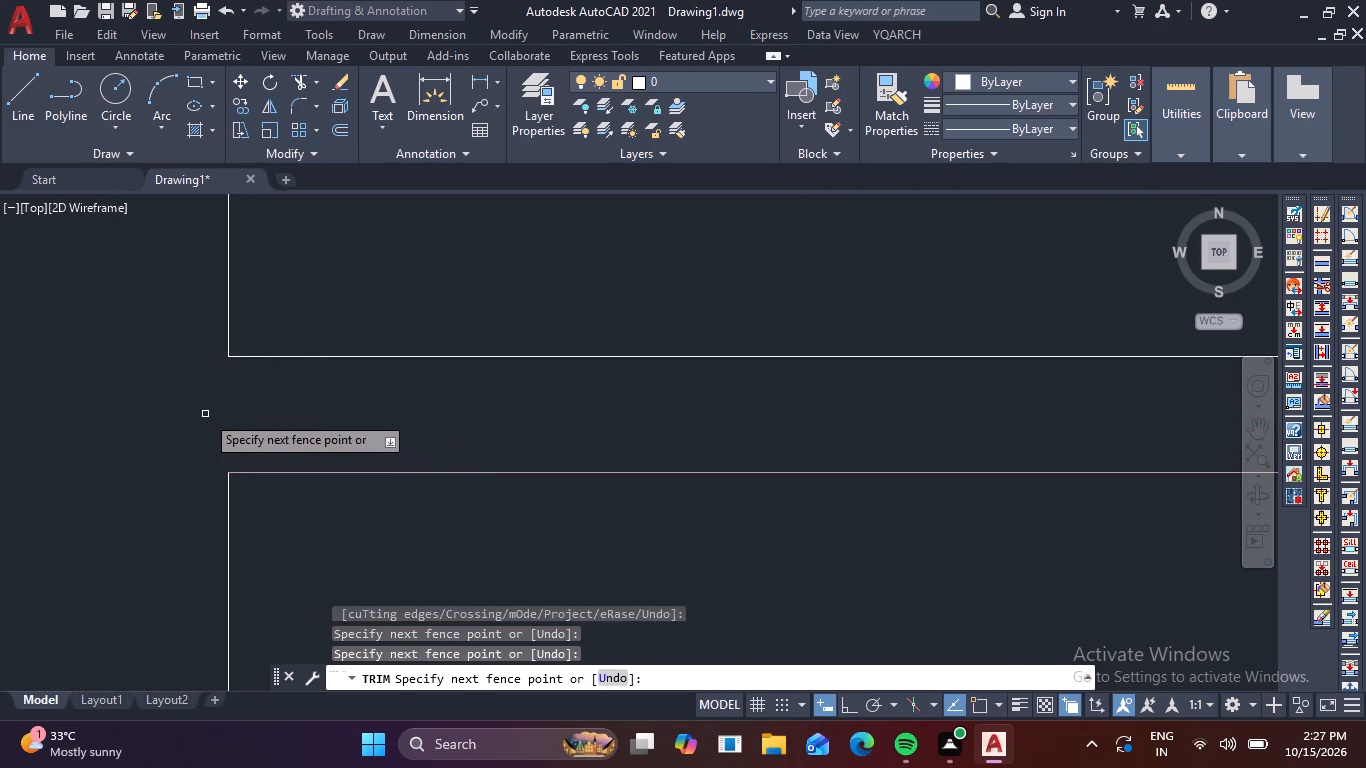
key("Escape")
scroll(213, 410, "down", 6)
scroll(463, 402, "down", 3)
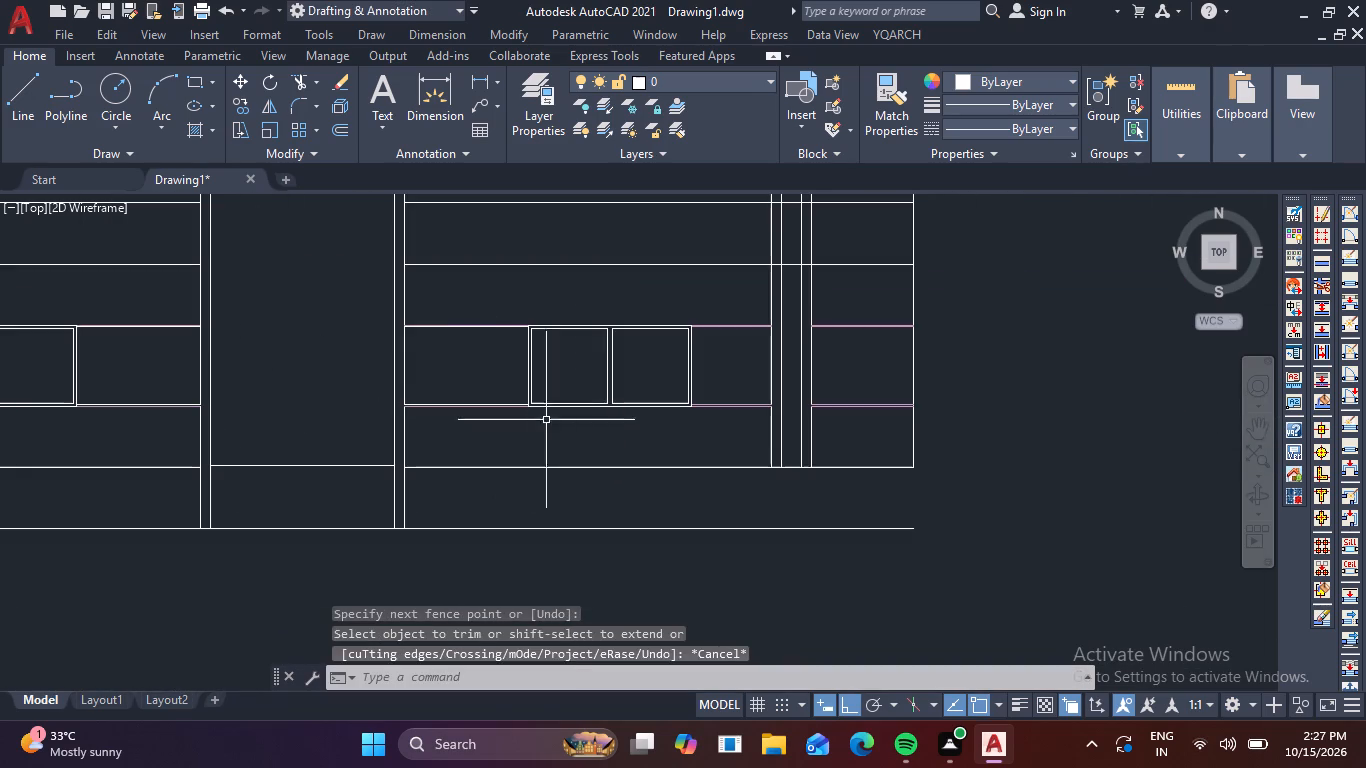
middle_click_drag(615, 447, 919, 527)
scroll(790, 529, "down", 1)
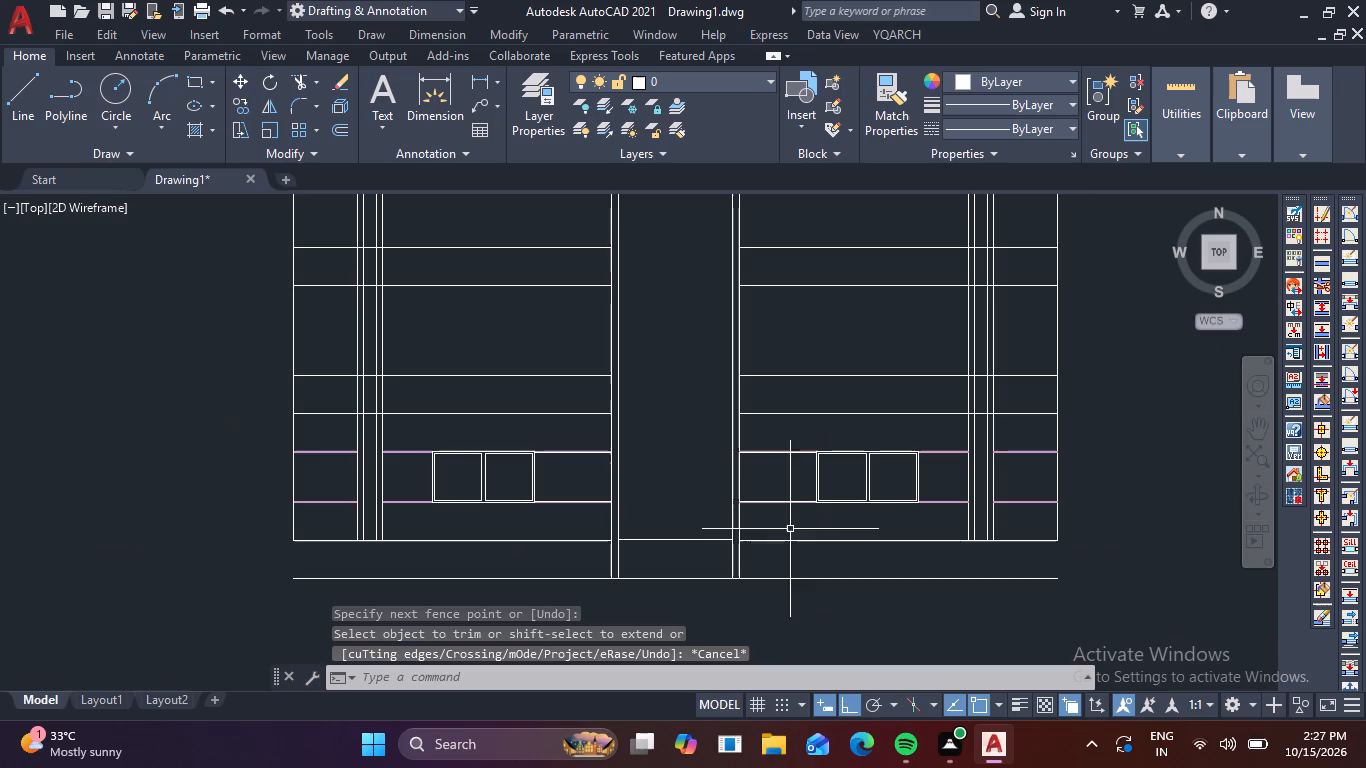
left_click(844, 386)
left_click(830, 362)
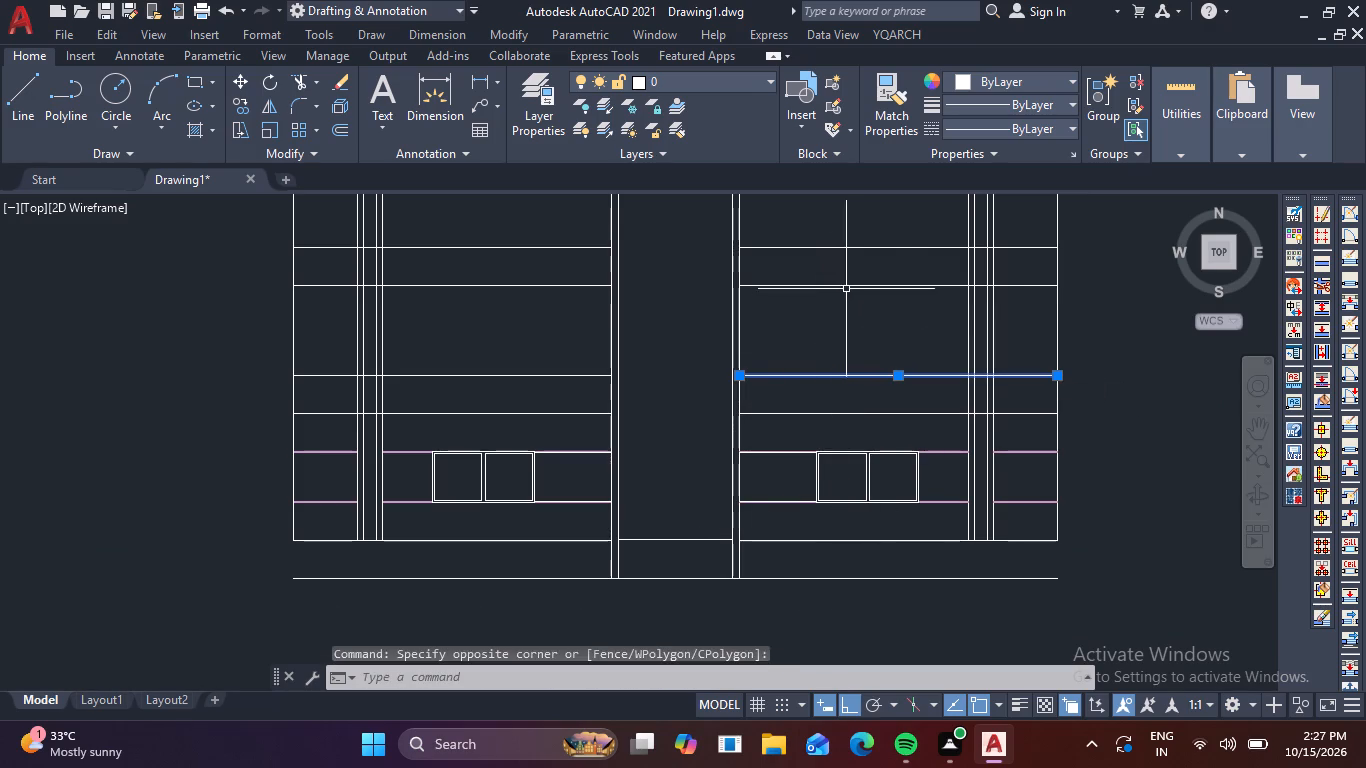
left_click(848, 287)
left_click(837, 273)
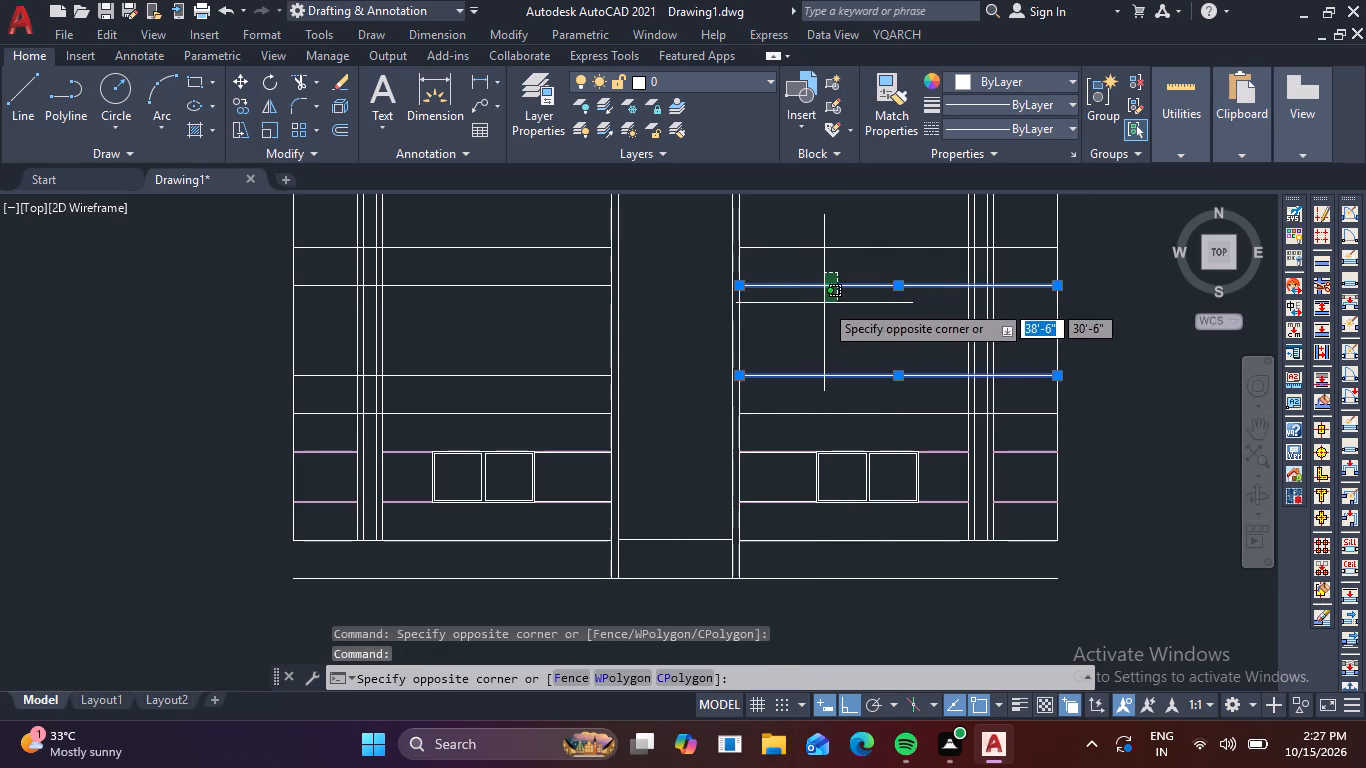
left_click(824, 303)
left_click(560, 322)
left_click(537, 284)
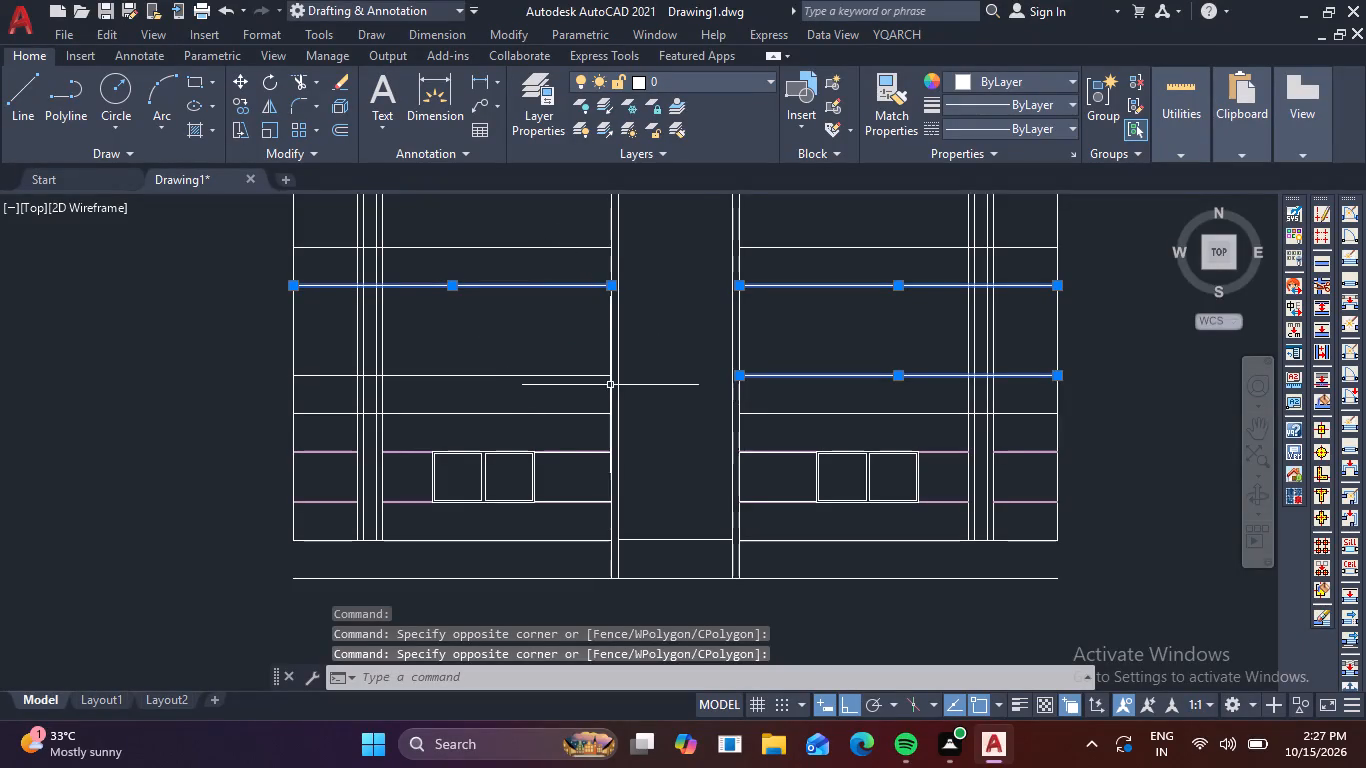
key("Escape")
Delete the upper line of each of the four closely spaced horizontal line pairs above the opening row, on both sides of the passage.
left_click_drag(589, 391, 578, 381)
left_click(561, 359)
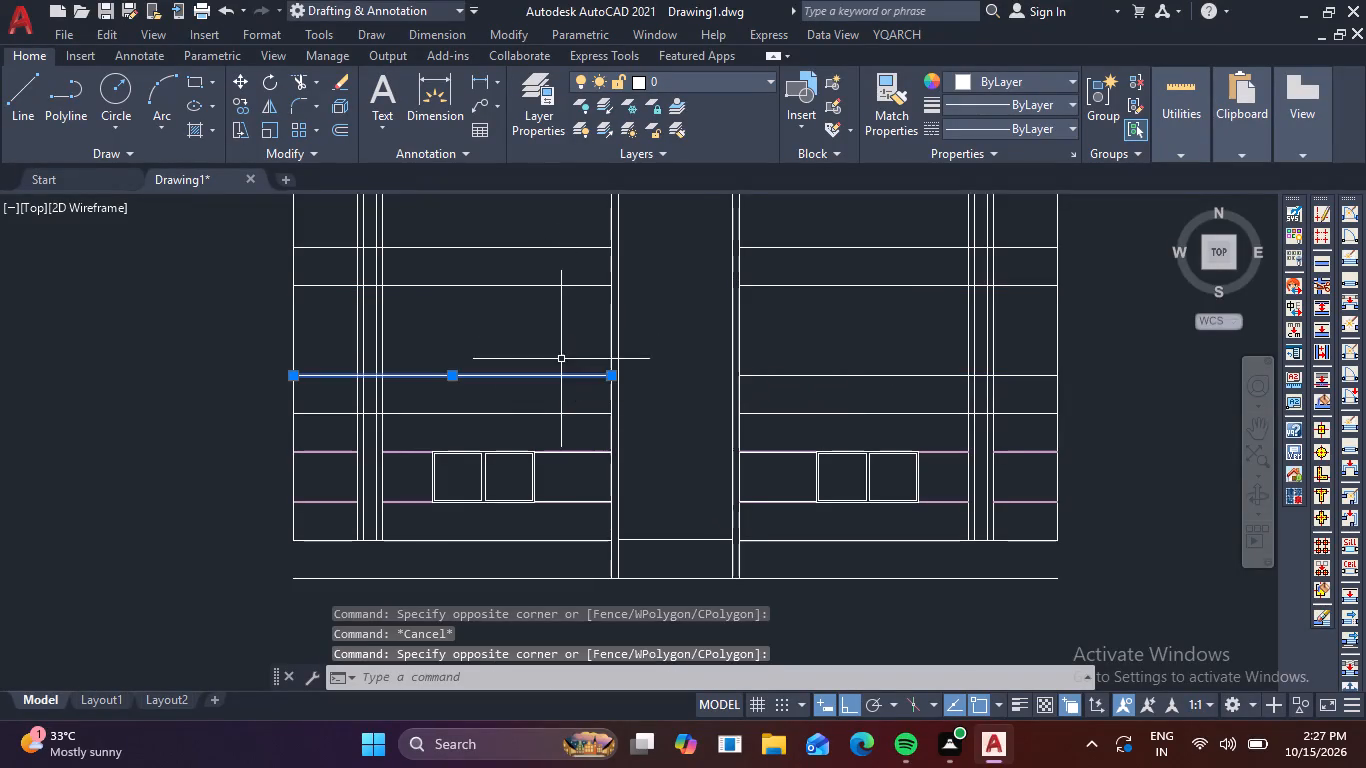
left_click(848, 392)
left_click(809, 361)
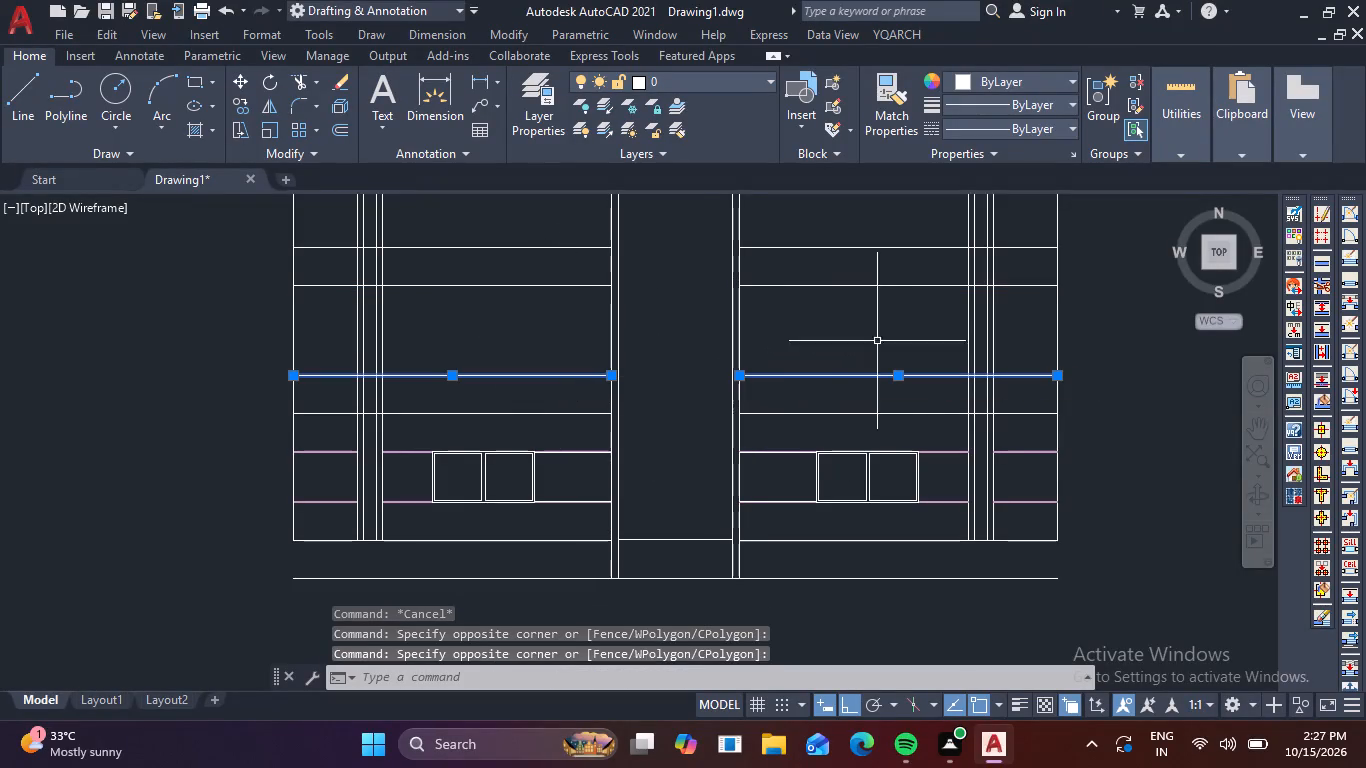
left_click_drag(869, 250, 866, 241)
left_click(842, 228)
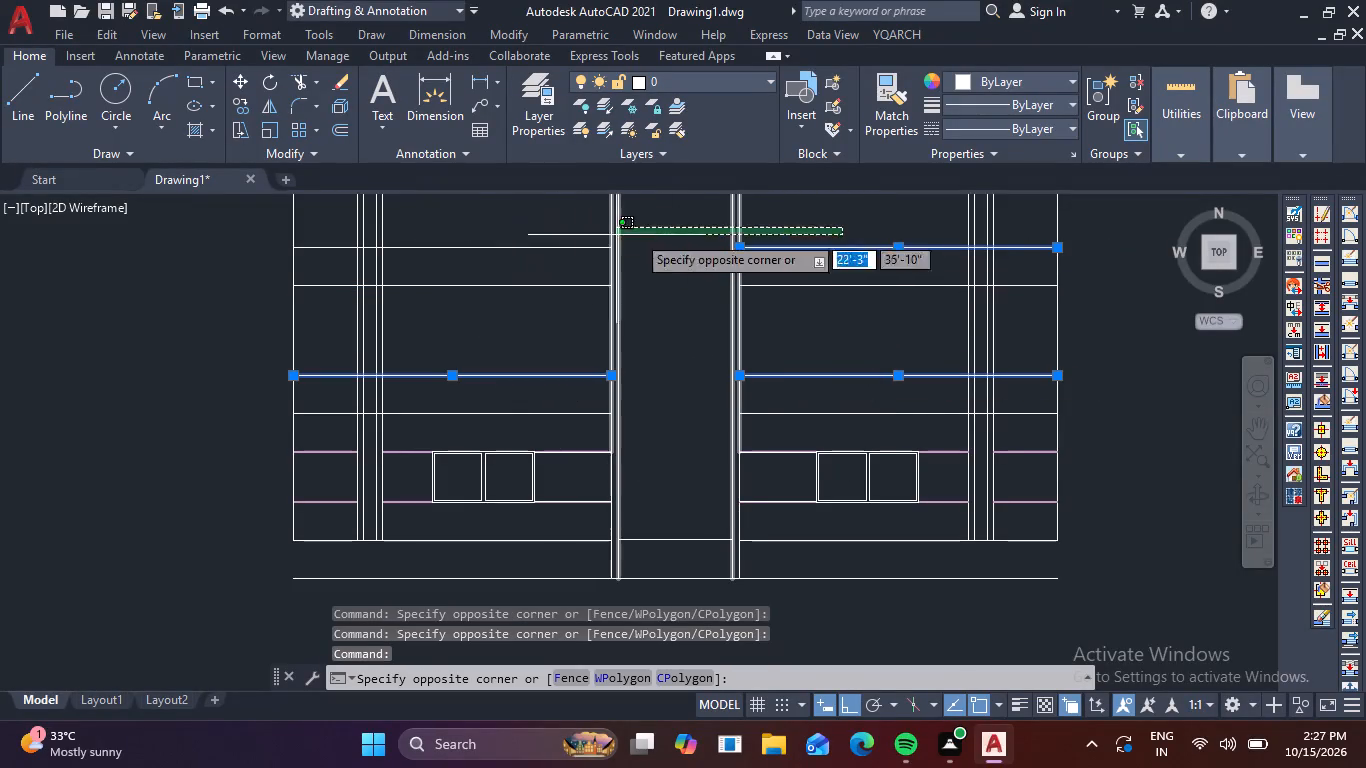
left_click(816, 227)
left_click_drag(550, 255, 546, 245)
left_click(515, 229)
middle_click_drag(527, 237, 531, 313)
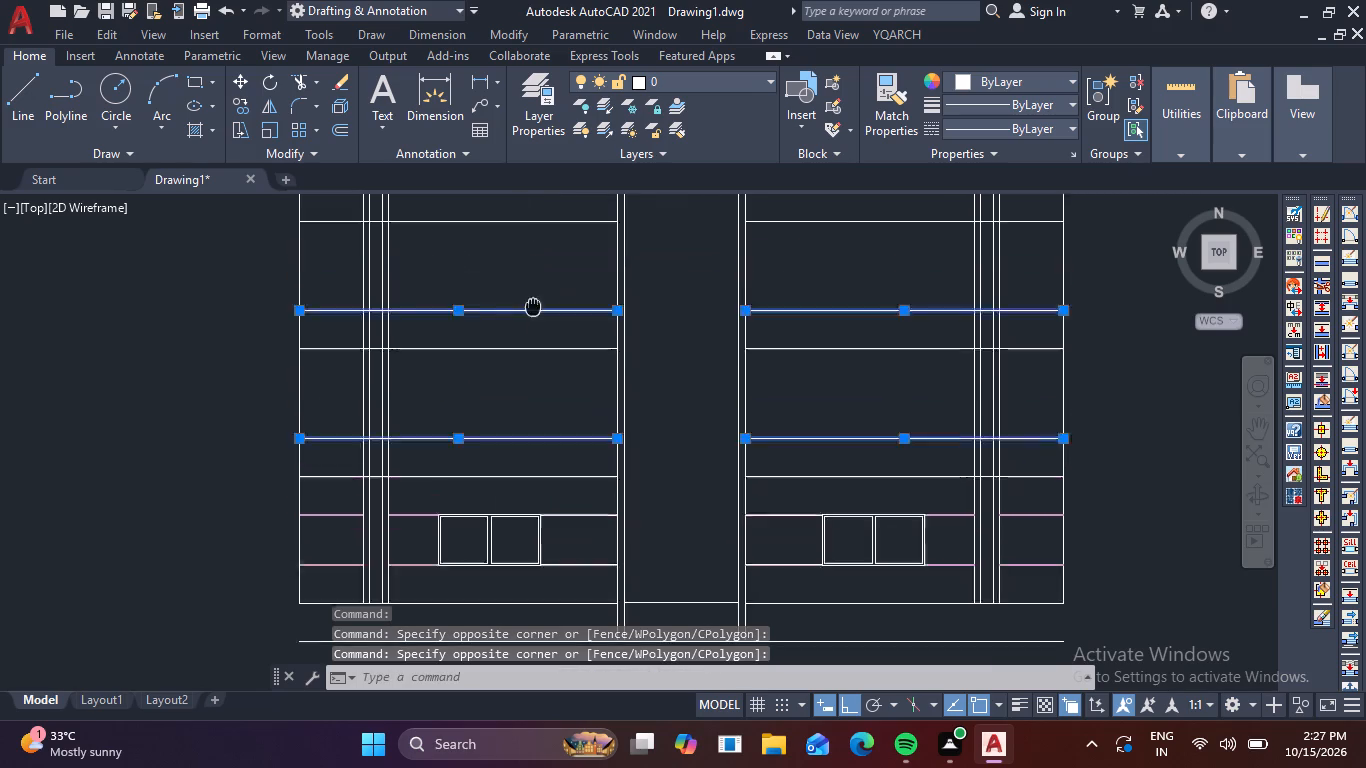
middle_click_drag(531, 313, 526, 541)
left_click_drag(558, 439, 558, 430)
left_click(549, 377)
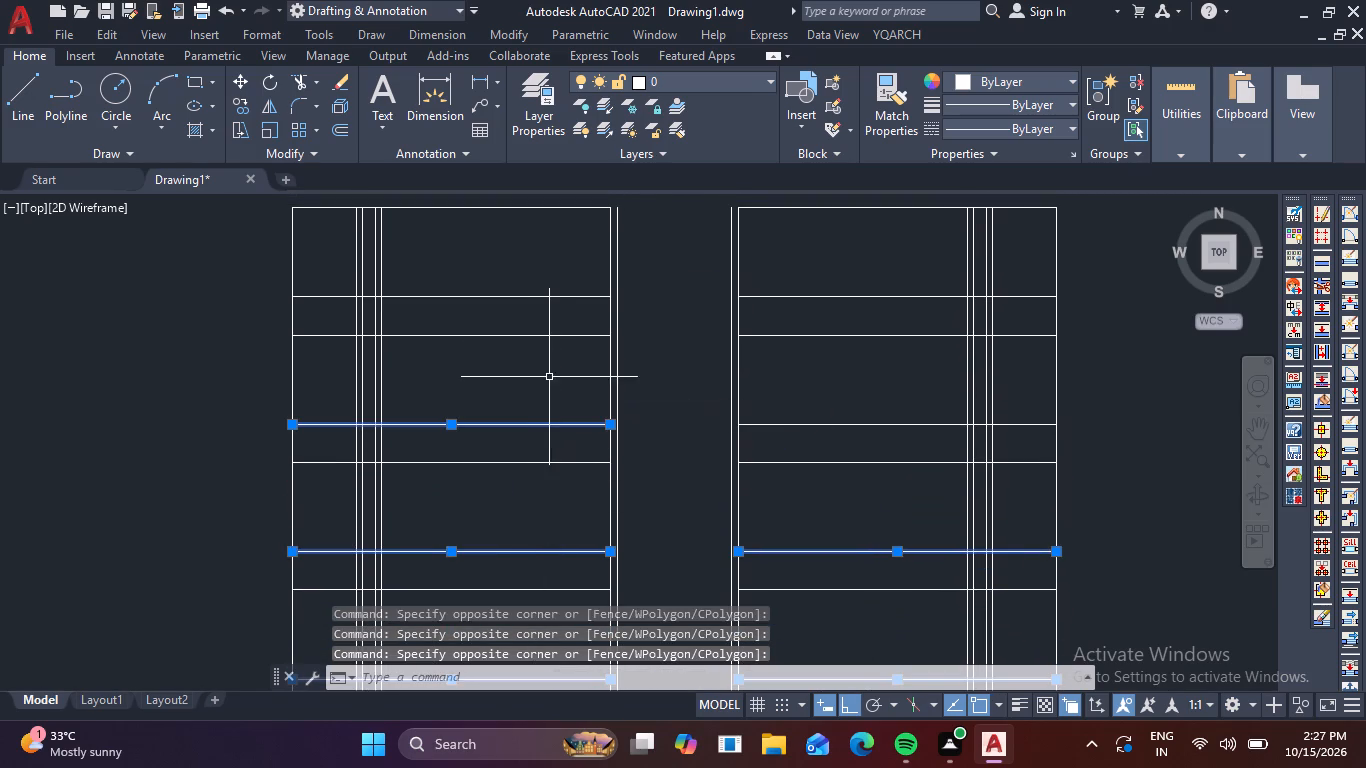
left_click(548, 311)
left_click(530, 281)
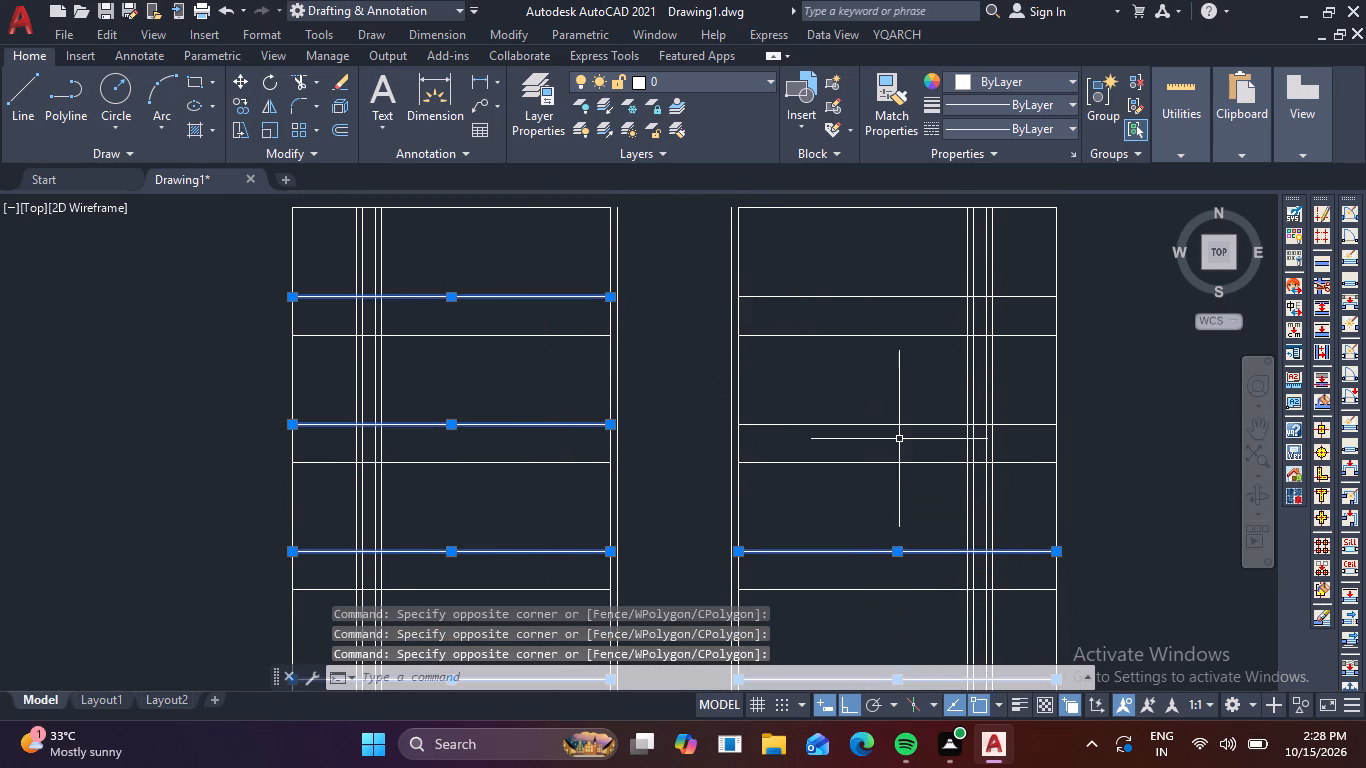
left_click(899, 441)
left_click(884, 412)
left_click(901, 317)
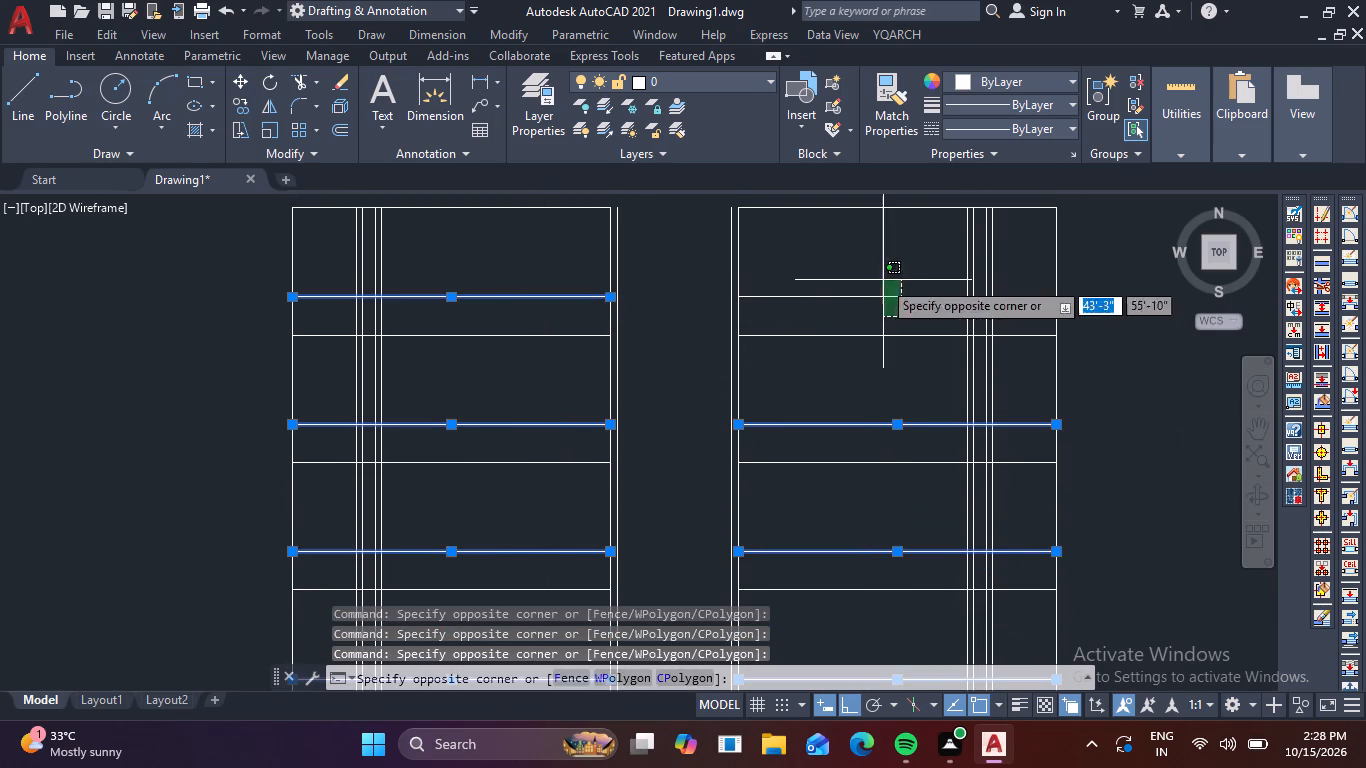
left_click(882, 278)
key("Delete")
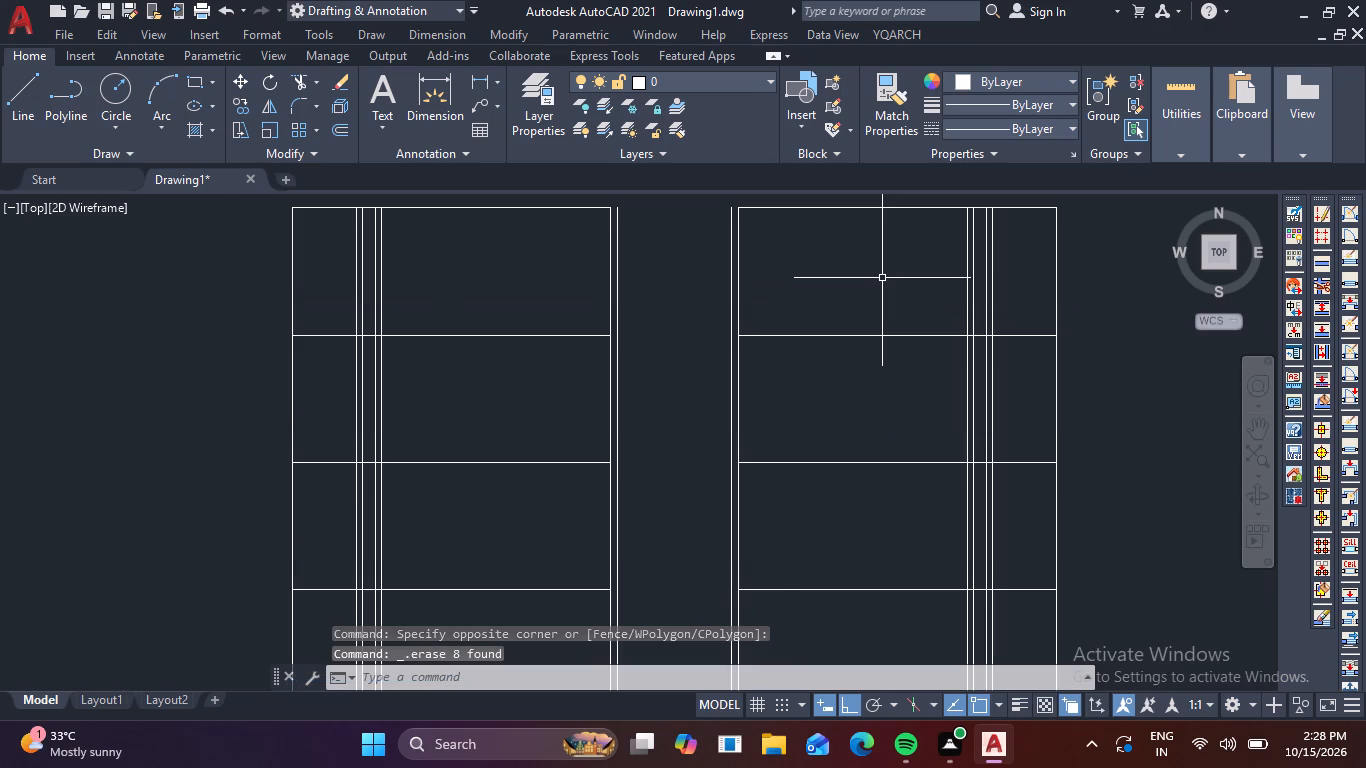
Copy the lowest two-pane opening row, outer strips included on both sides of the passage, up into the third, fourth and fifth bays.
scroll(882, 278, "down", 2)
scroll(695, 491, "up", 3)
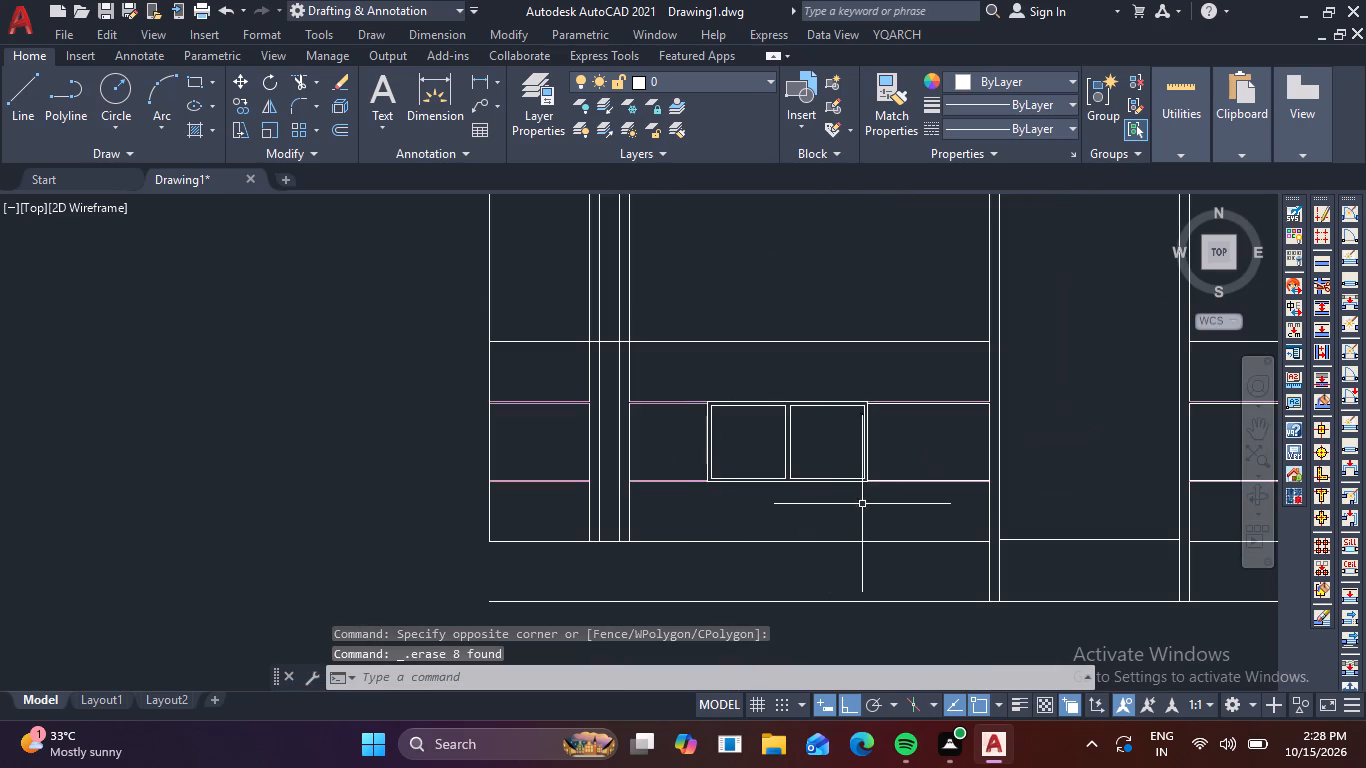
left_click_drag(910, 505, 902, 494)
left_click(686, 373)
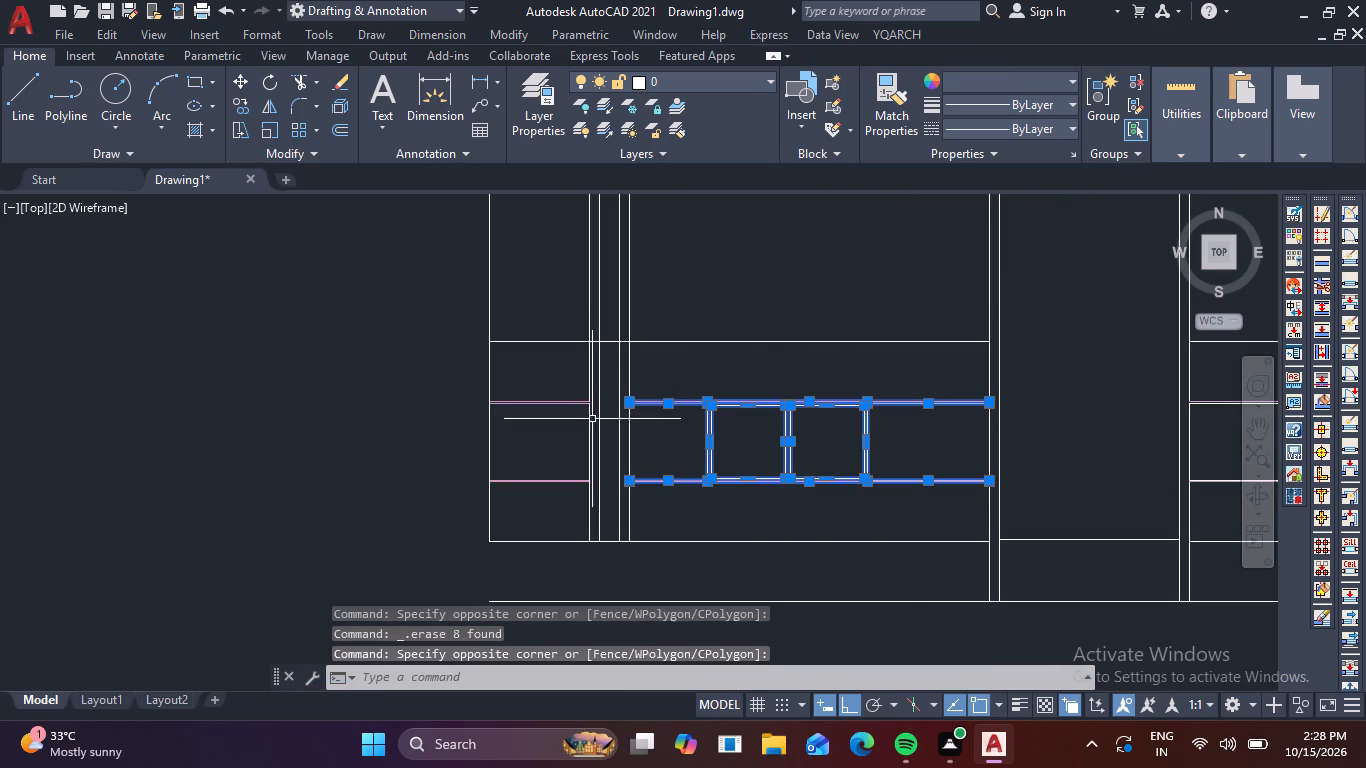
left_click_drag(556, 479, 550, 463)
left_click(534, 356)
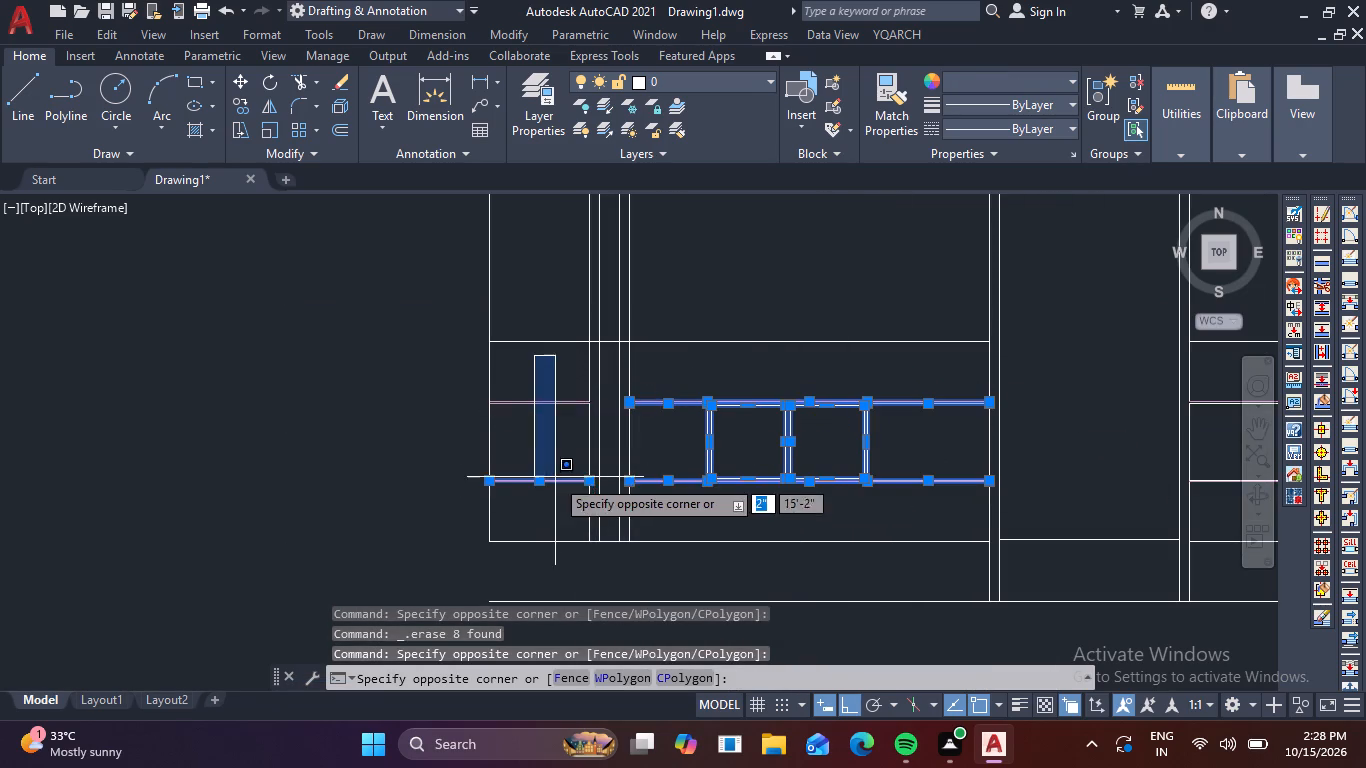
double_click(576, 506)
left_click(535, 384)
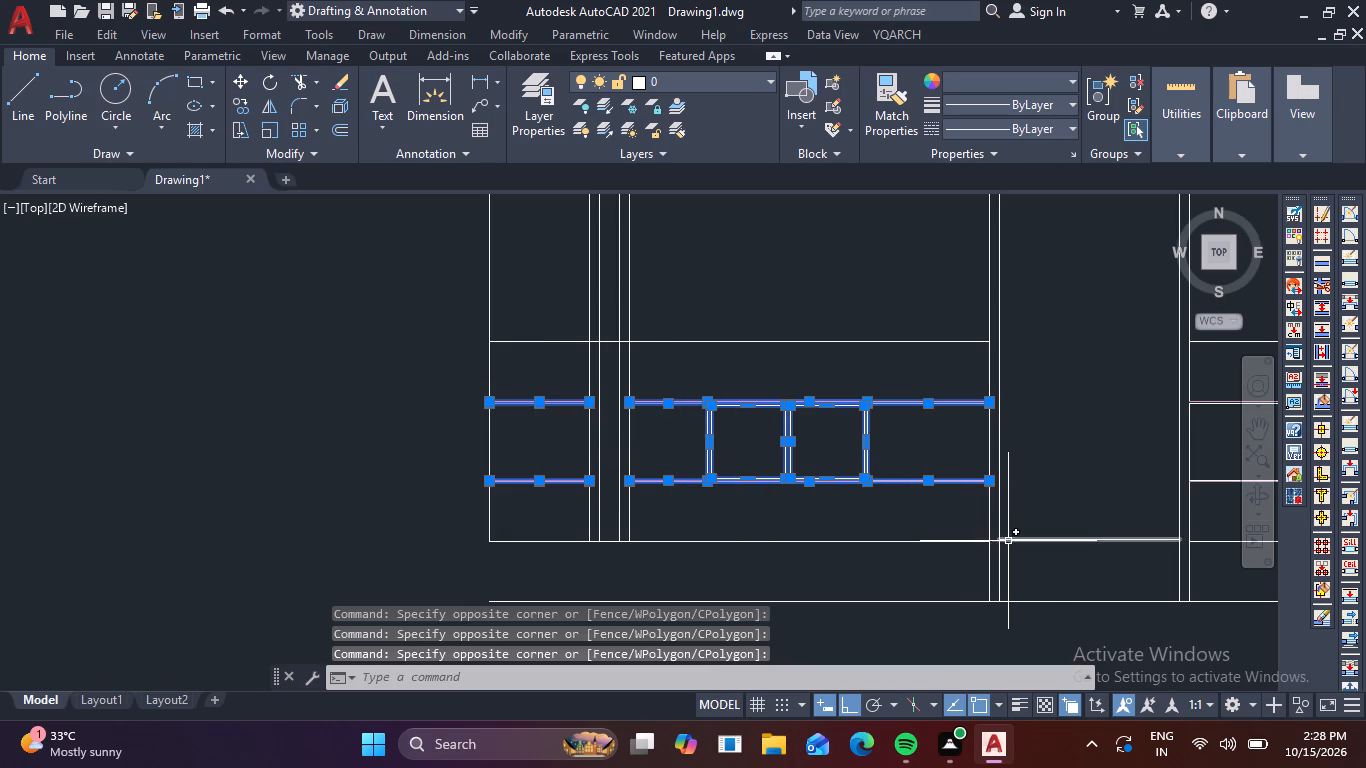
scroll(1015, 542, "down", 1)
middle_click_drag(1003, 527, 543, 535)
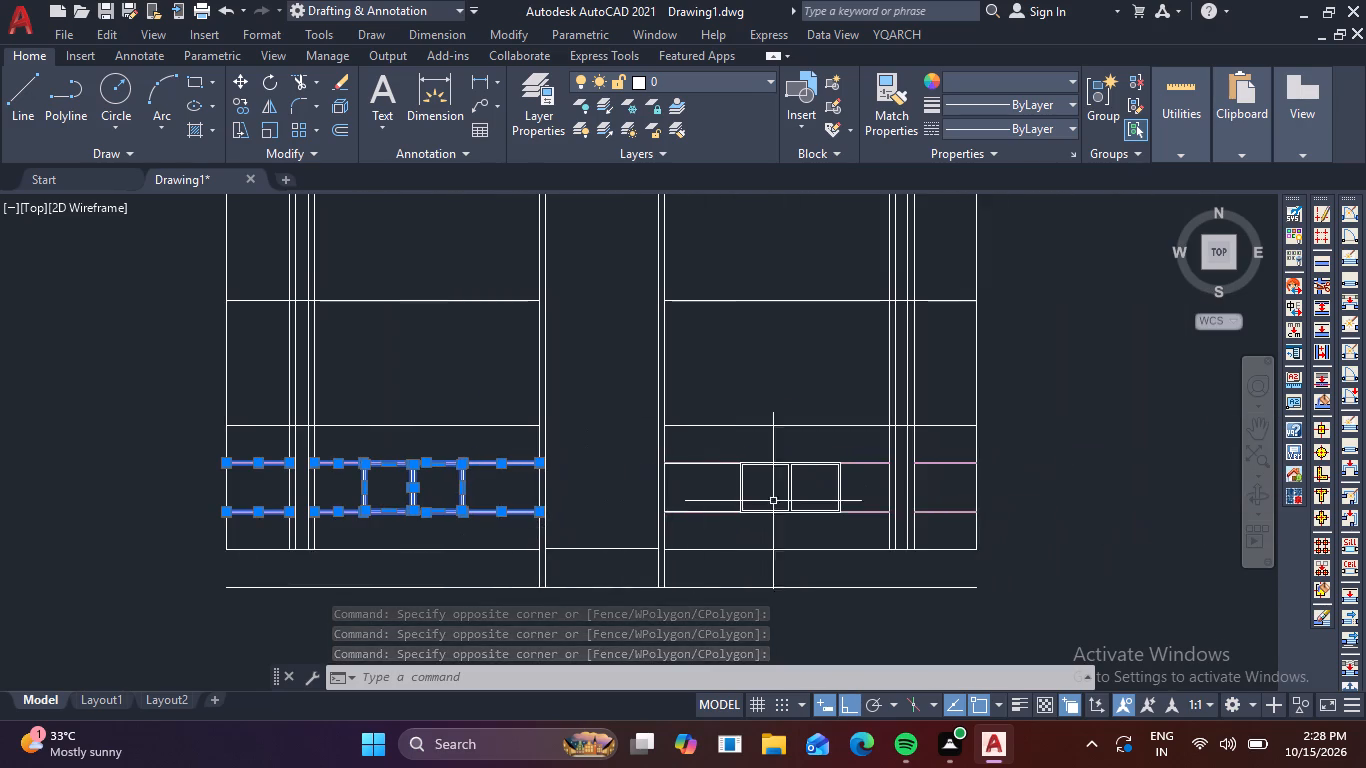
scroll(788, 509, "up", 2)
left_click_drag(876, 552, 853, 545)
left_click(587, 360)
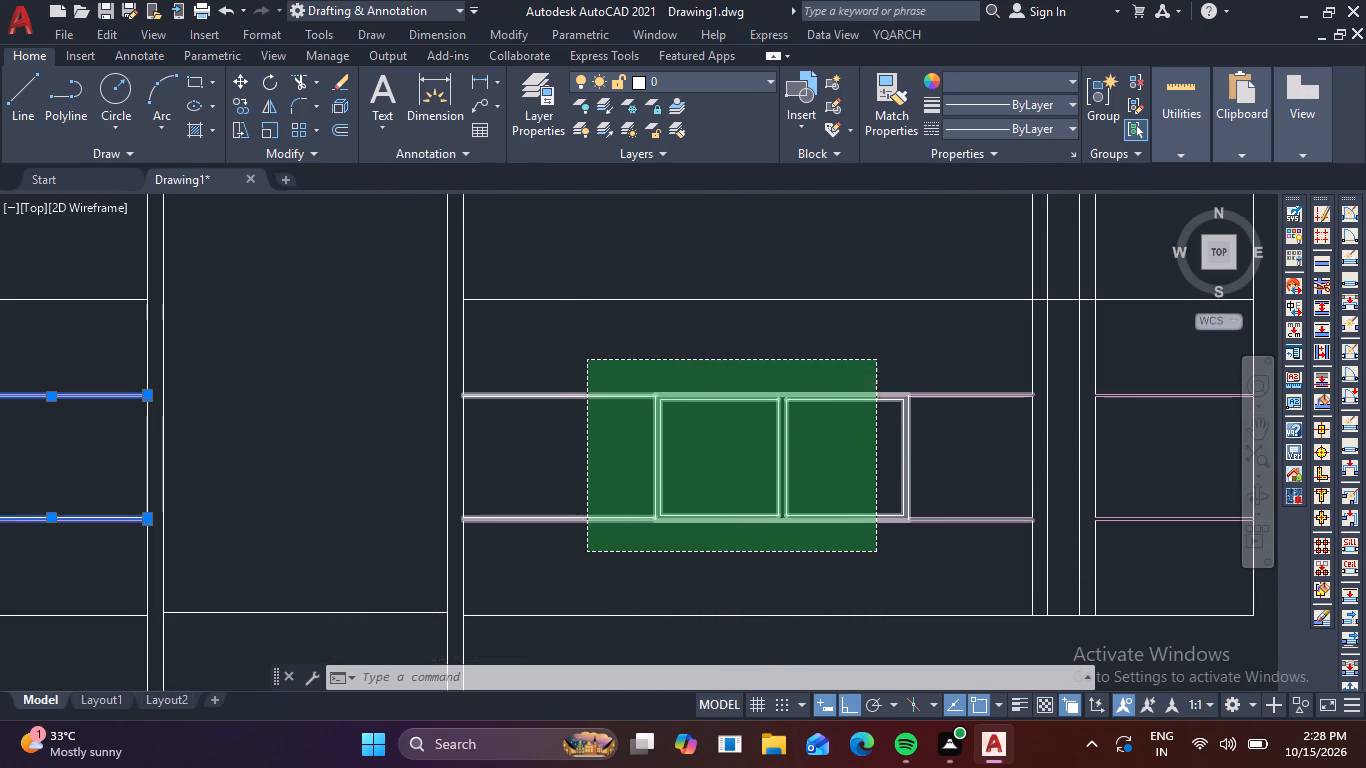
middle_click_drag(1159, 539, 912, 557)
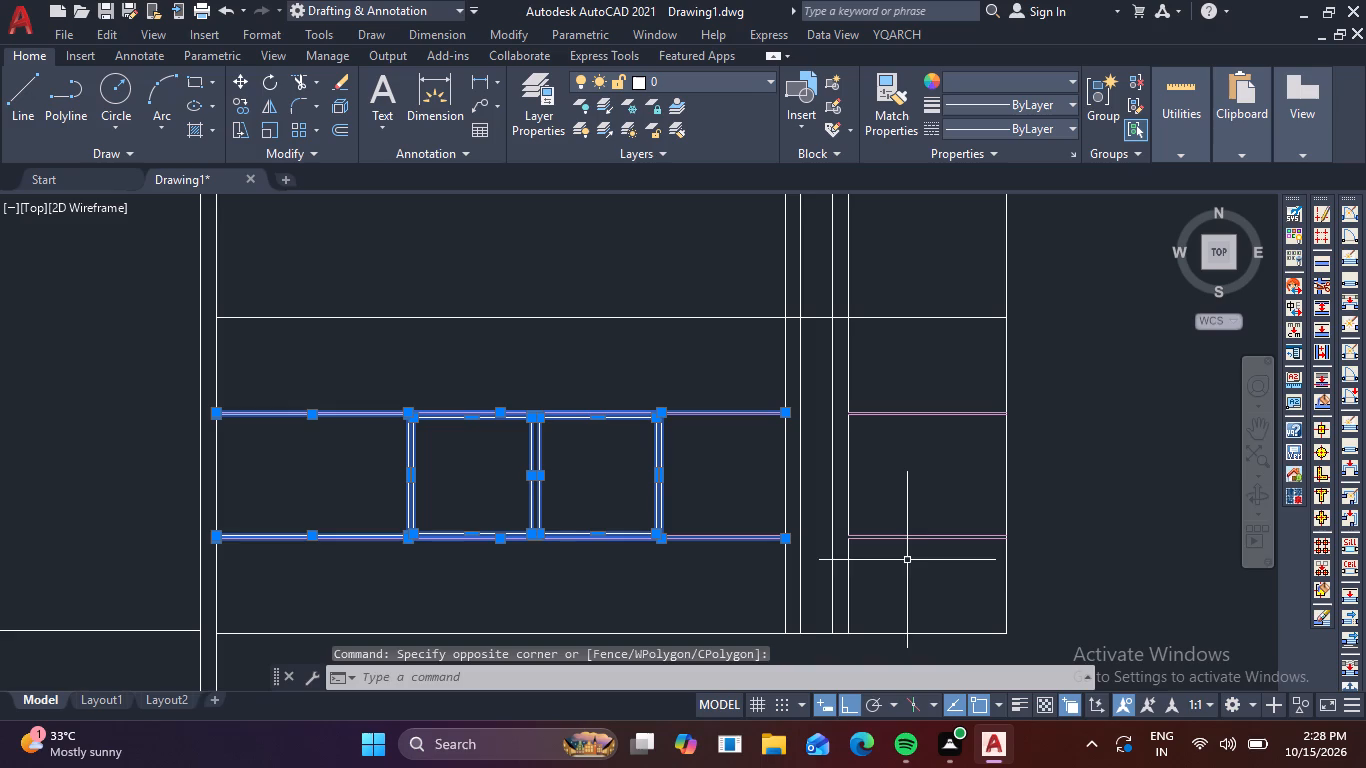
left_click_drag(975, 570, 967, 557)
left_click(897, 389)
scroll(775, 573, "down", 2)
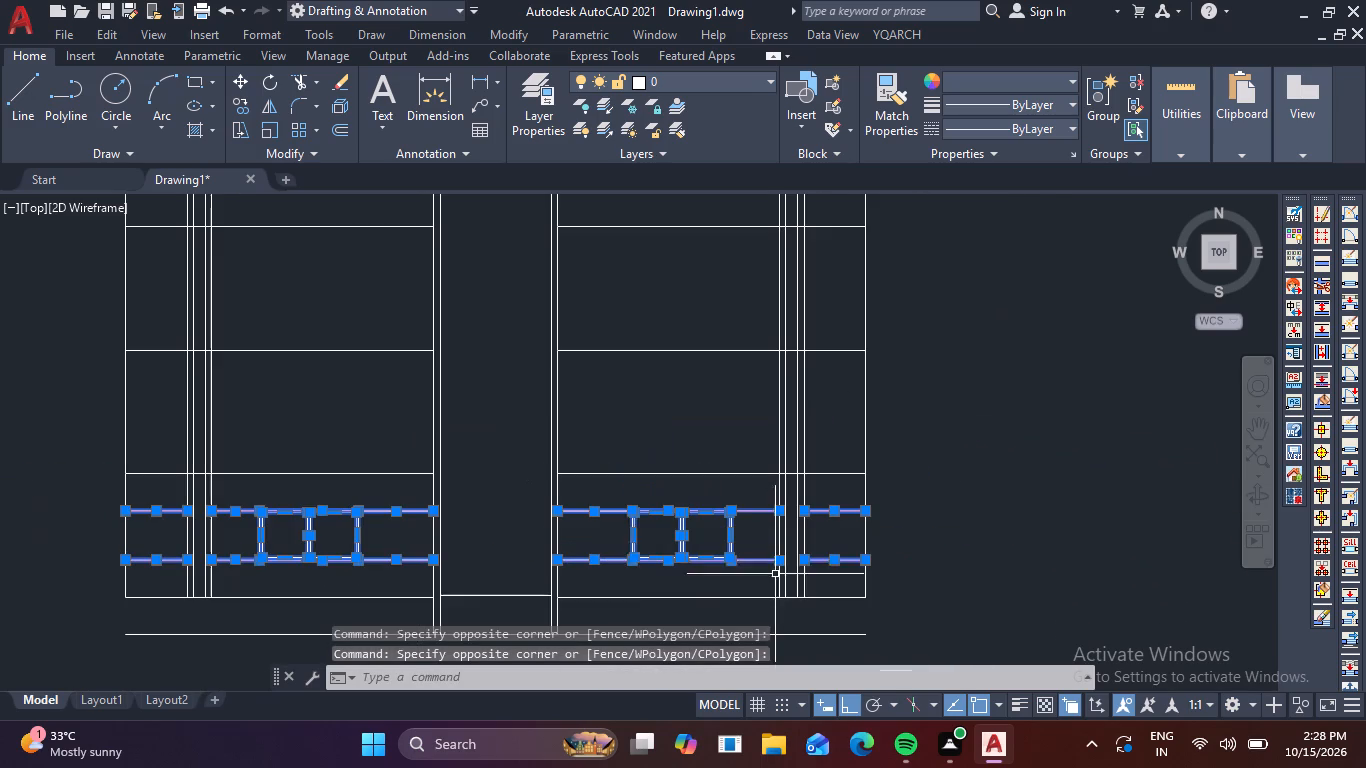
key("c")
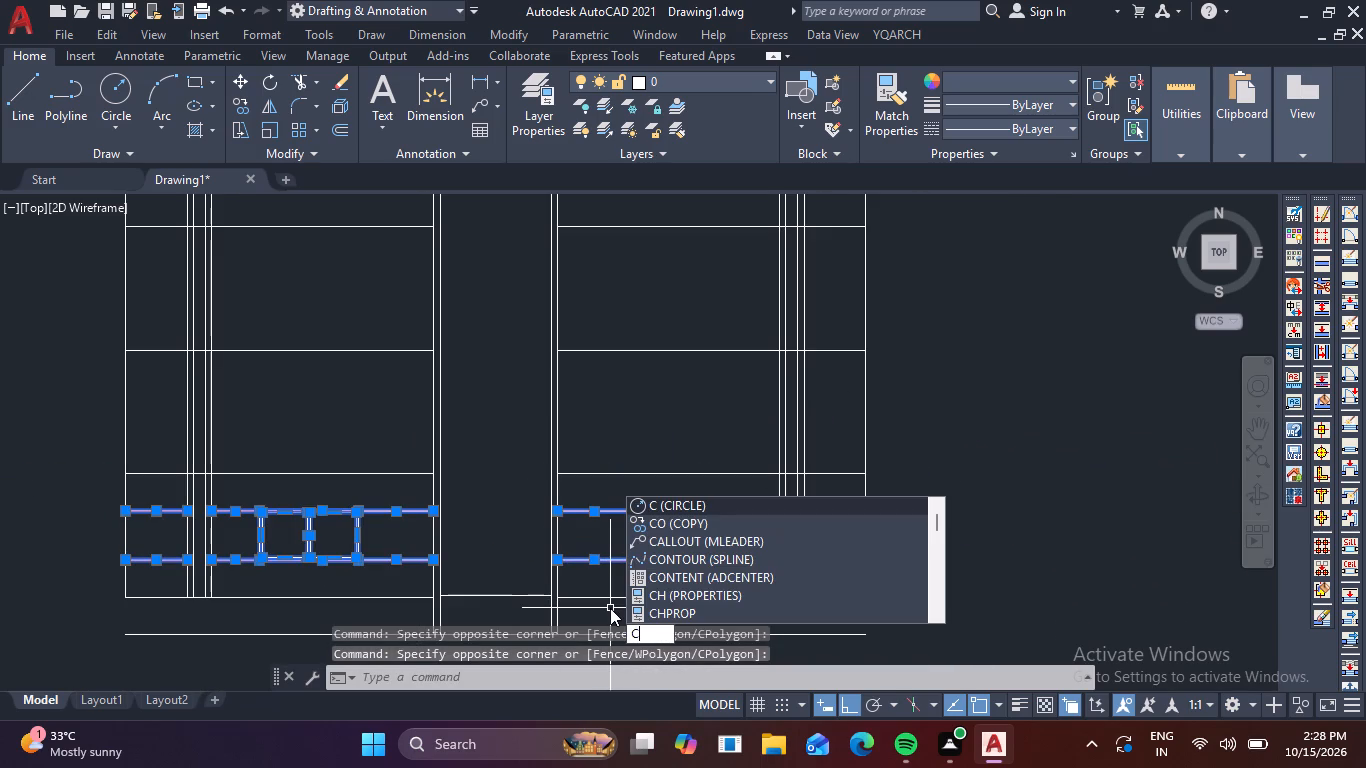
type("o")
key("space")
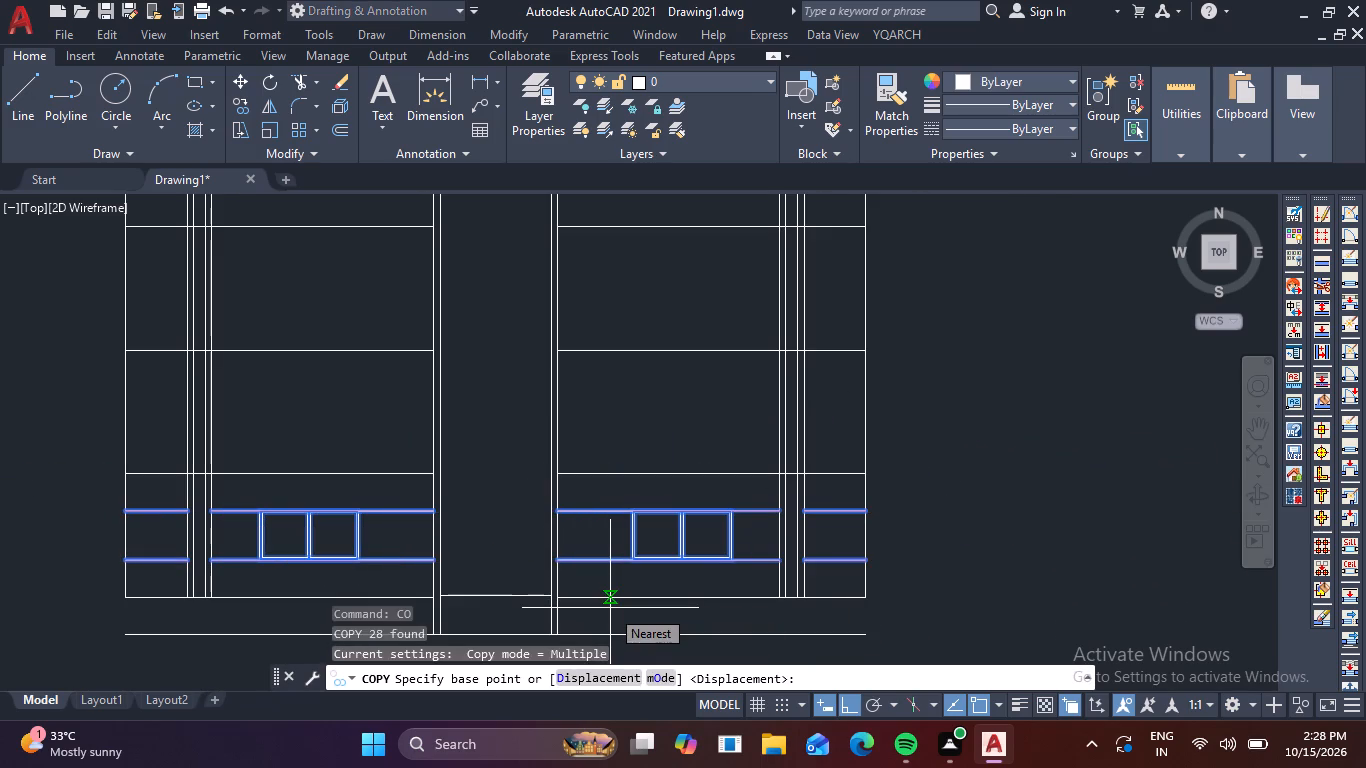
middle_click_drag(508, 576, 549, 519)
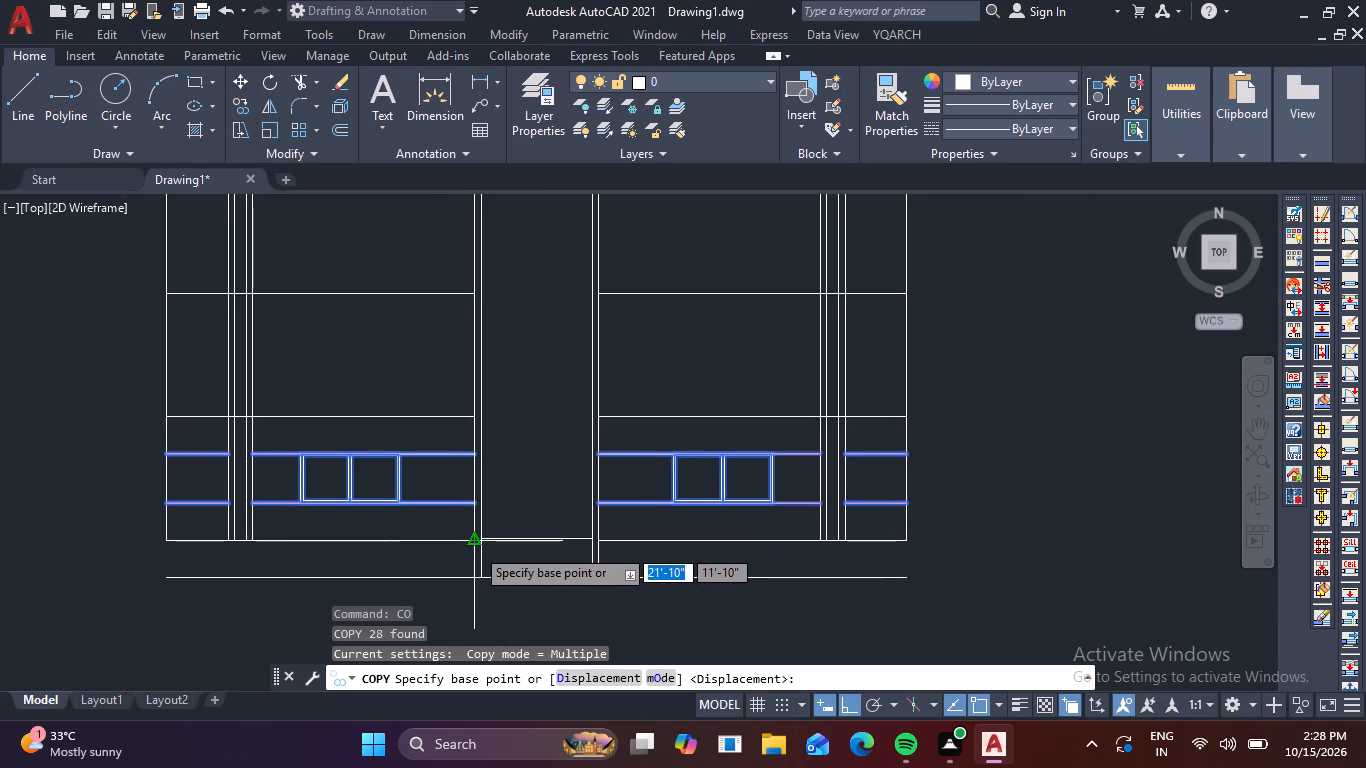
left_click(475, 547)
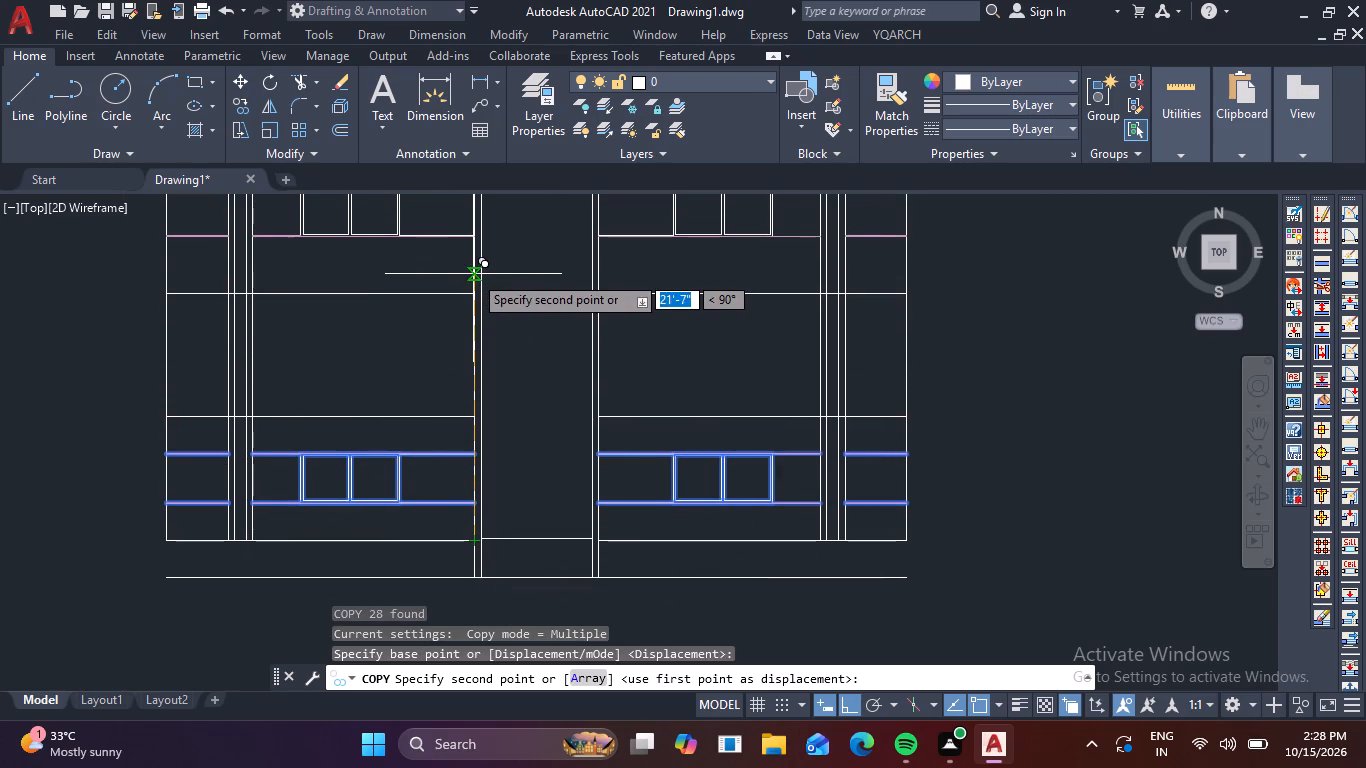
left_click(472, 292)
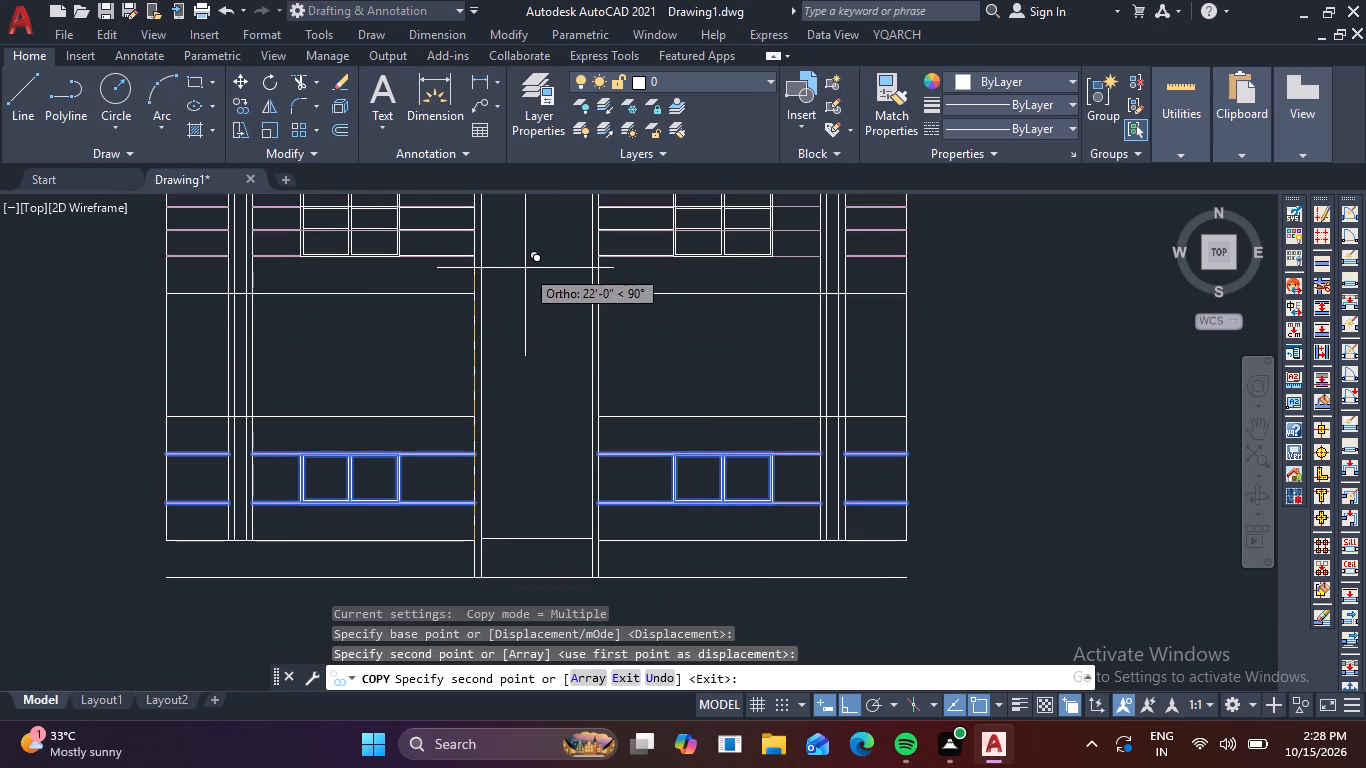
middle_click_drag(527, 267, 595, 626)
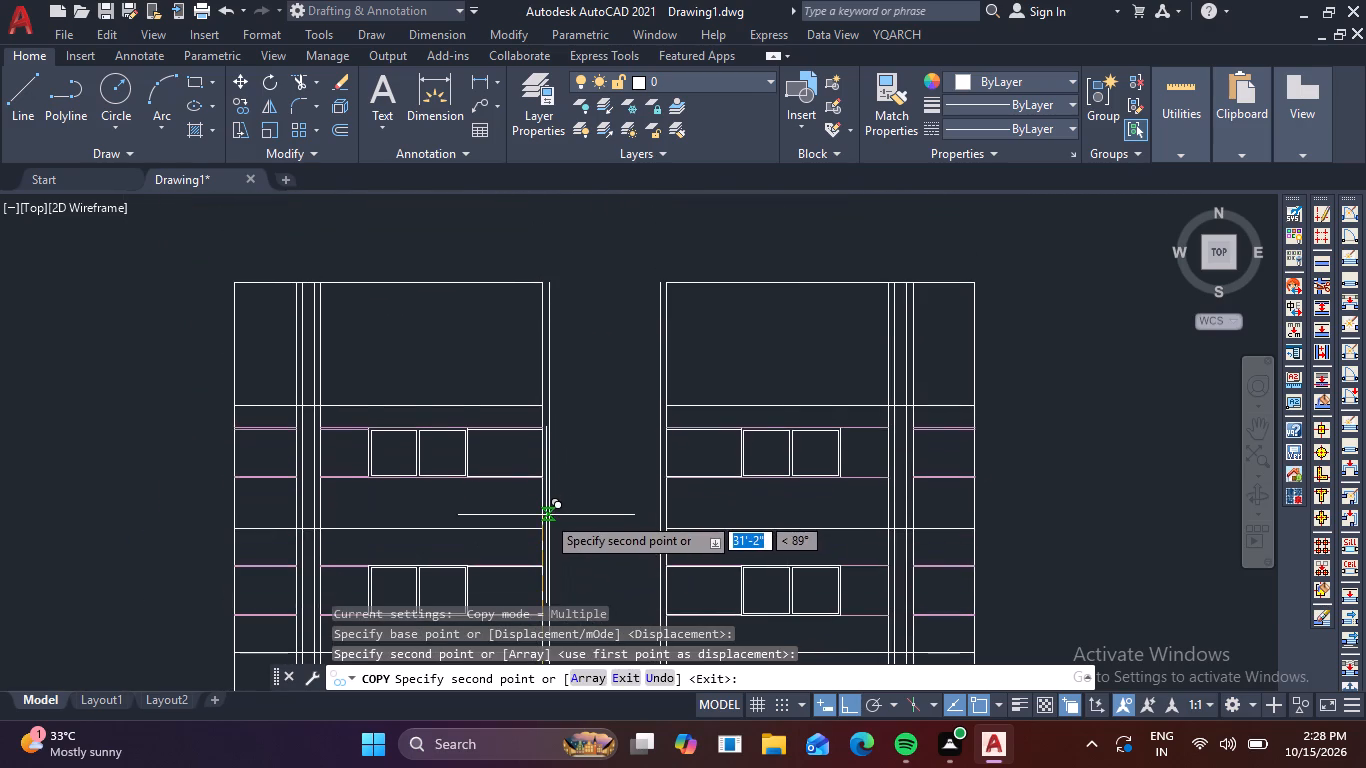
left_click(541, 525)
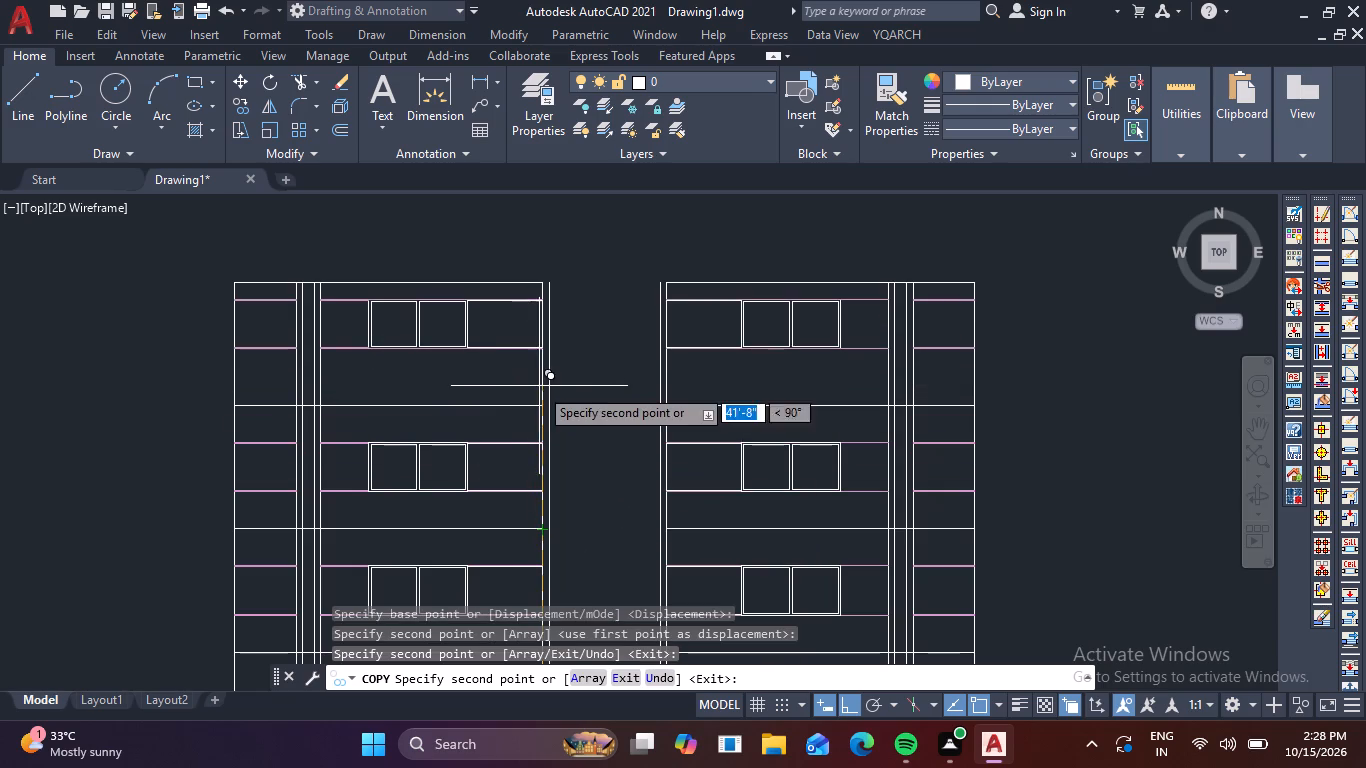
left_click(541, 405)
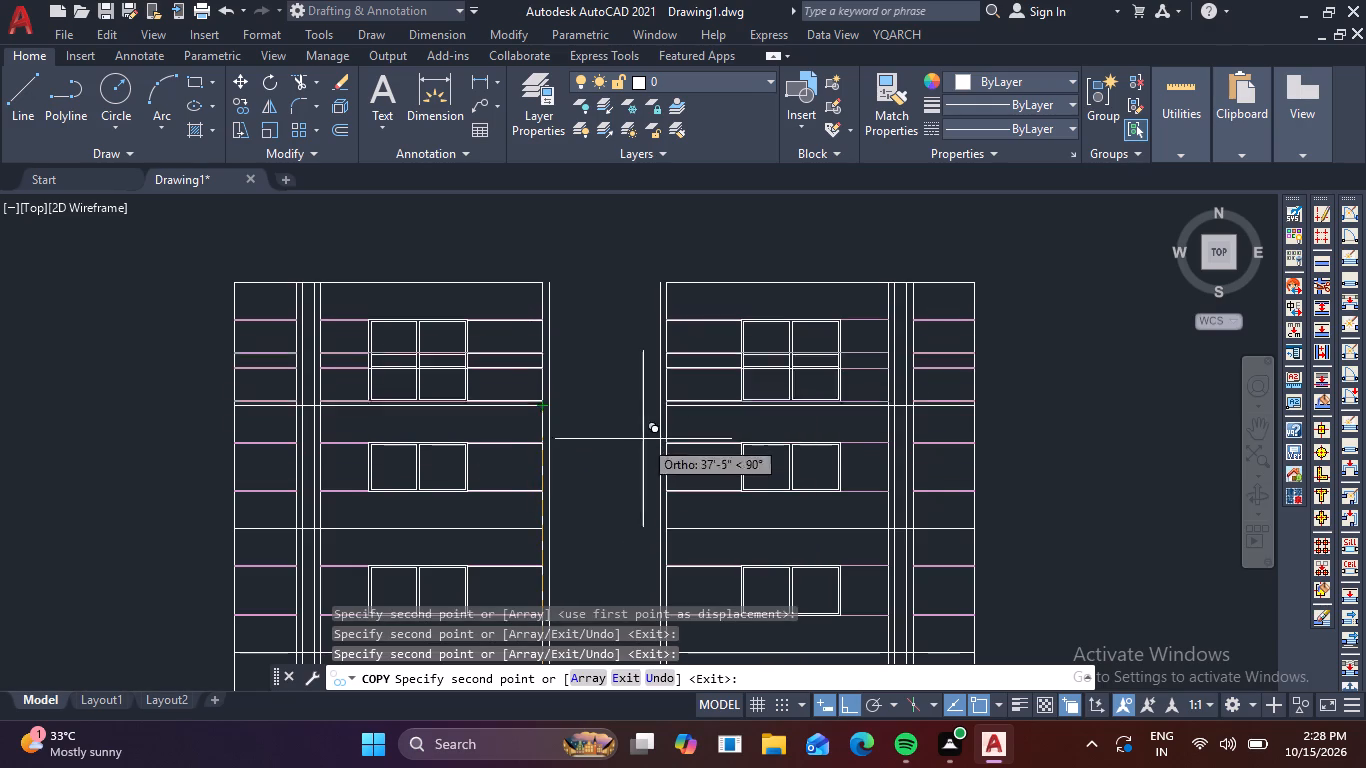
key("Escape")
Copy the lowest opening row on both sides of the passage up one bay, into the empty second bay from the bottom.
scroll(643, 541, "down", 1)
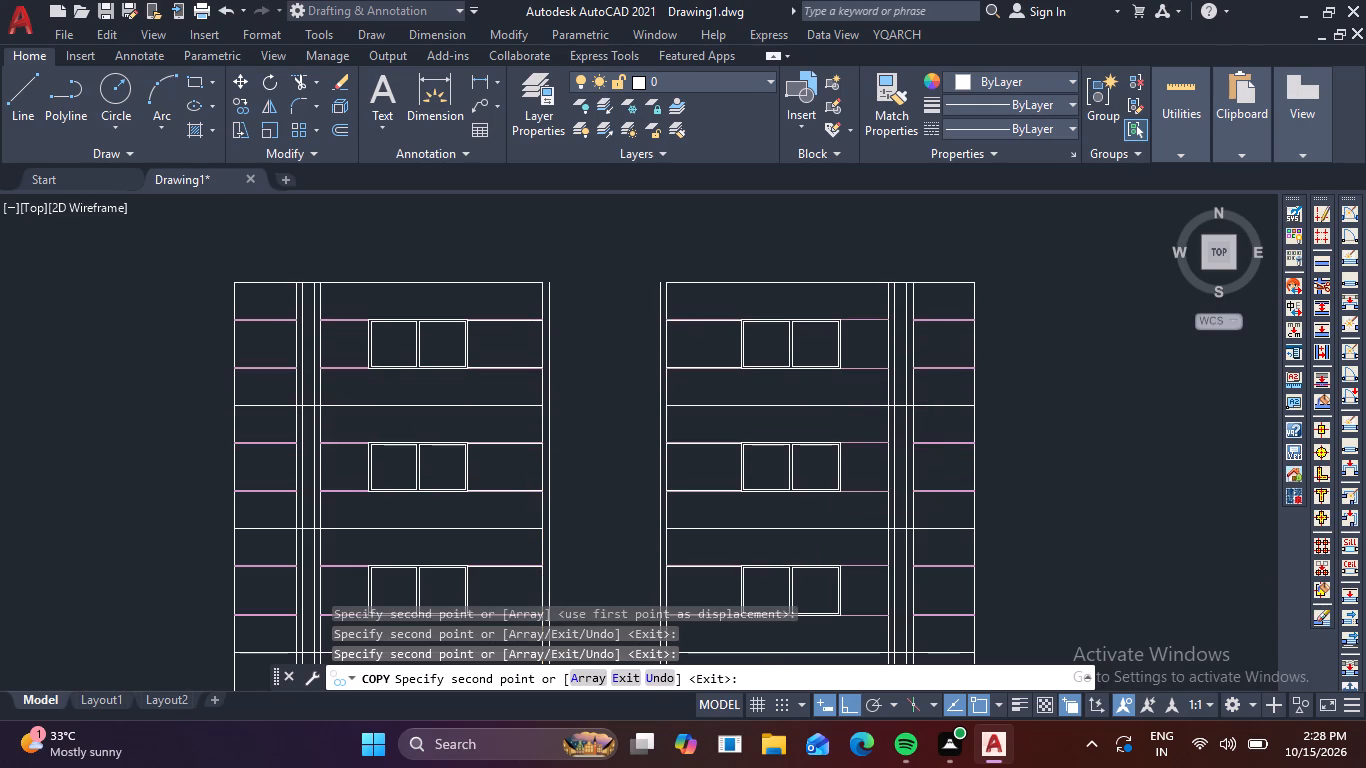
middle_click_drag(620, 463, 646, 240)
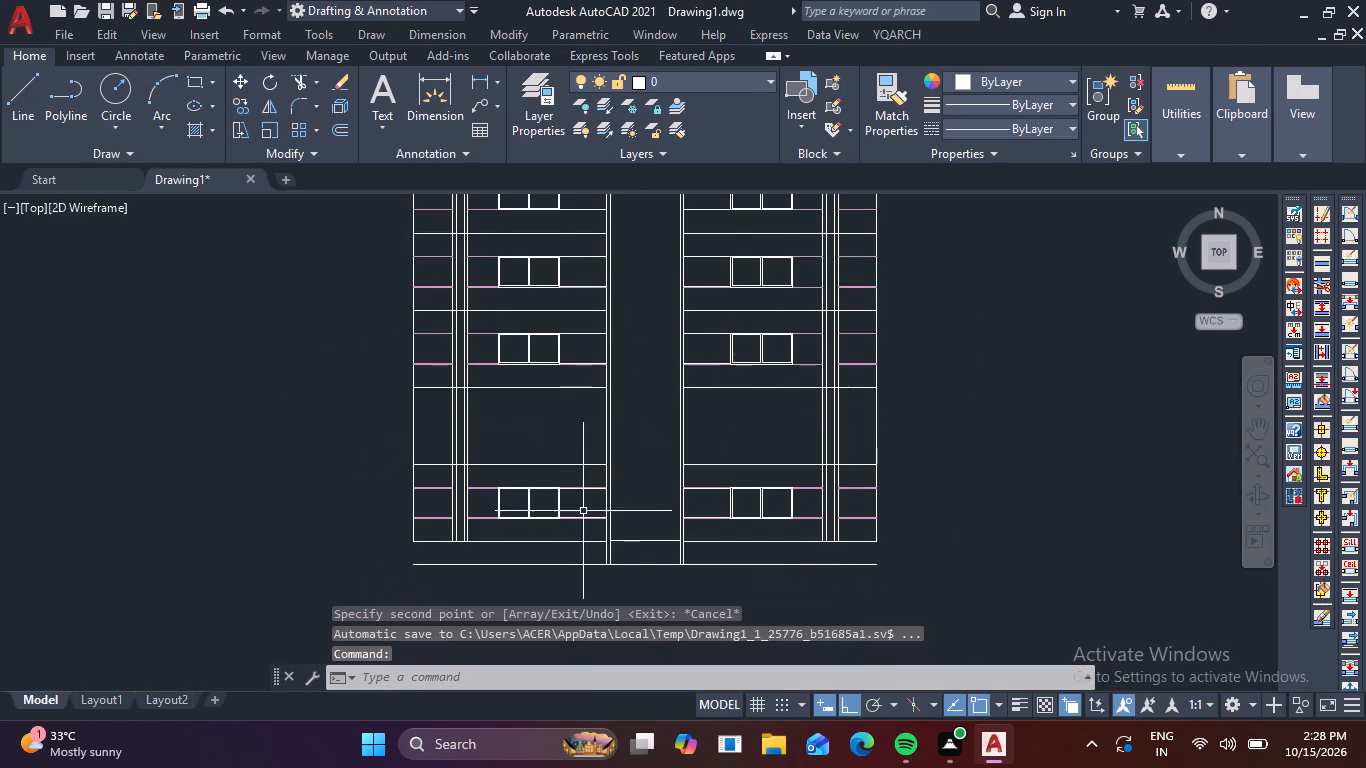
middle_click_drag(649, 467, 660, 496)
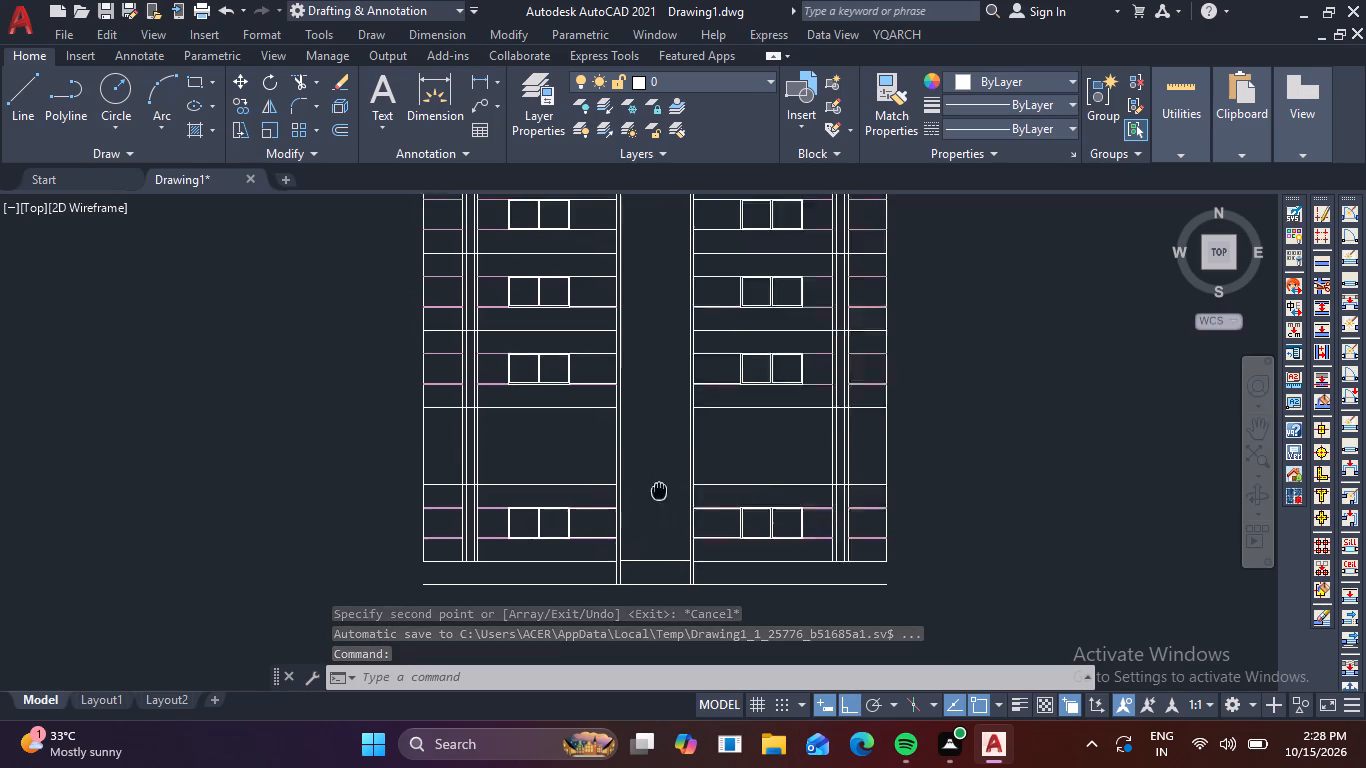
middle_click_drag(660, 496, 673, 495)
scroll(609, 537, "up", 2)
left_click_drag(611, 579, 576, 570)
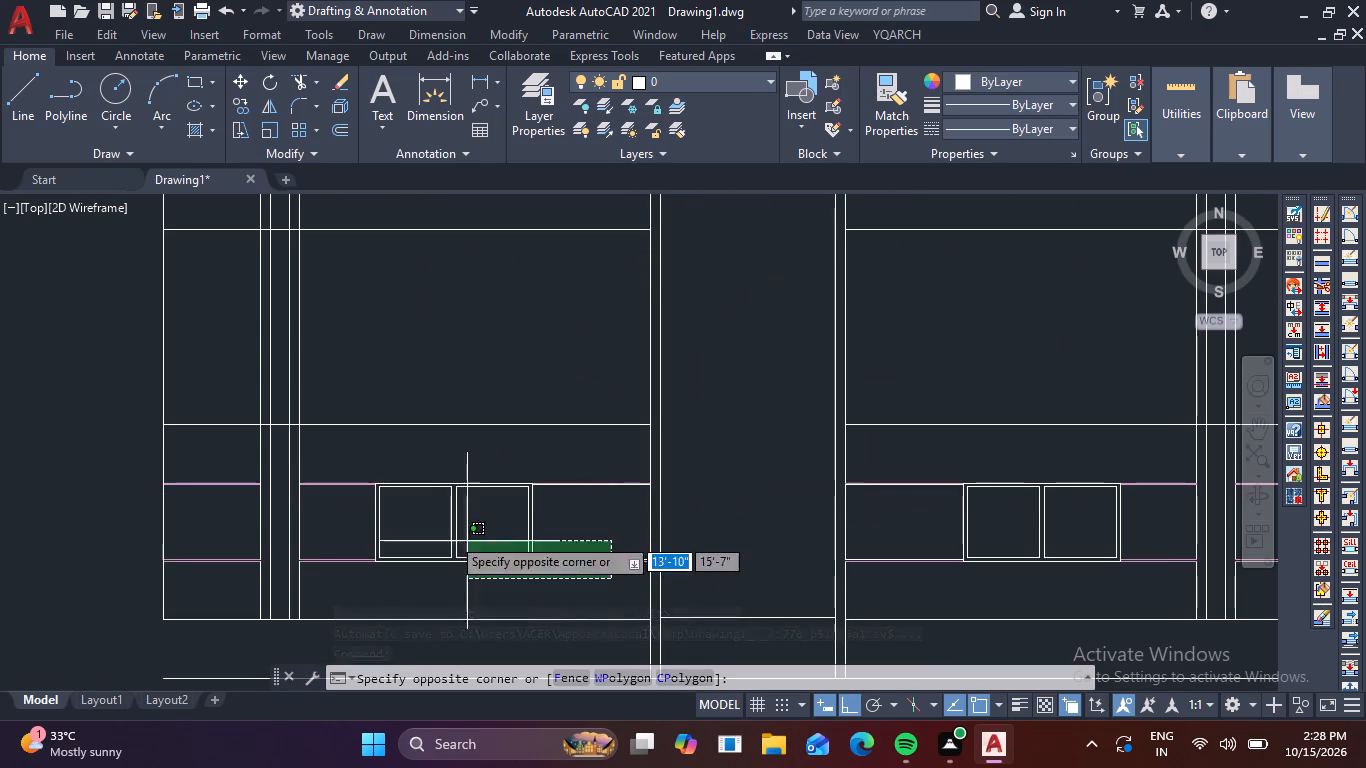
left_click(334, 452)
left_click_drag(249, 578, 237, 567)
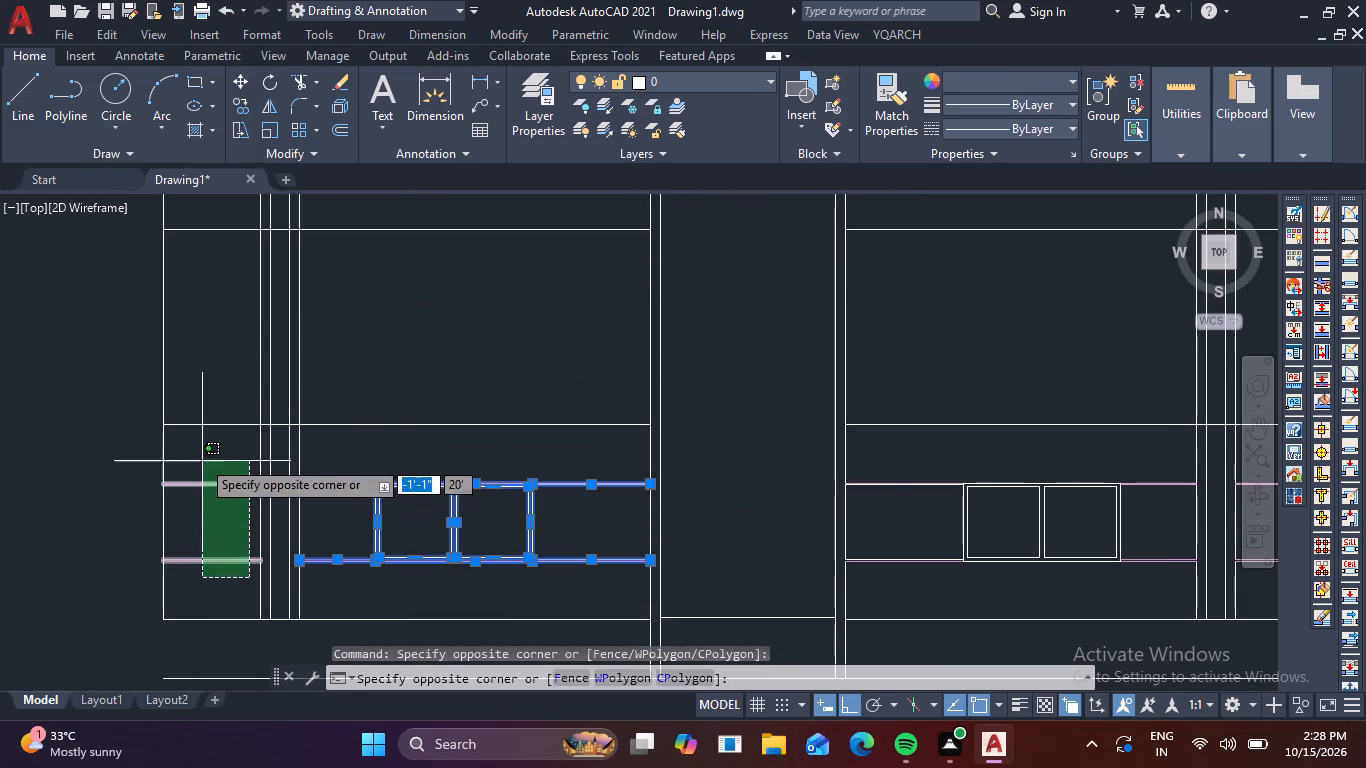
left_click(198, 448)
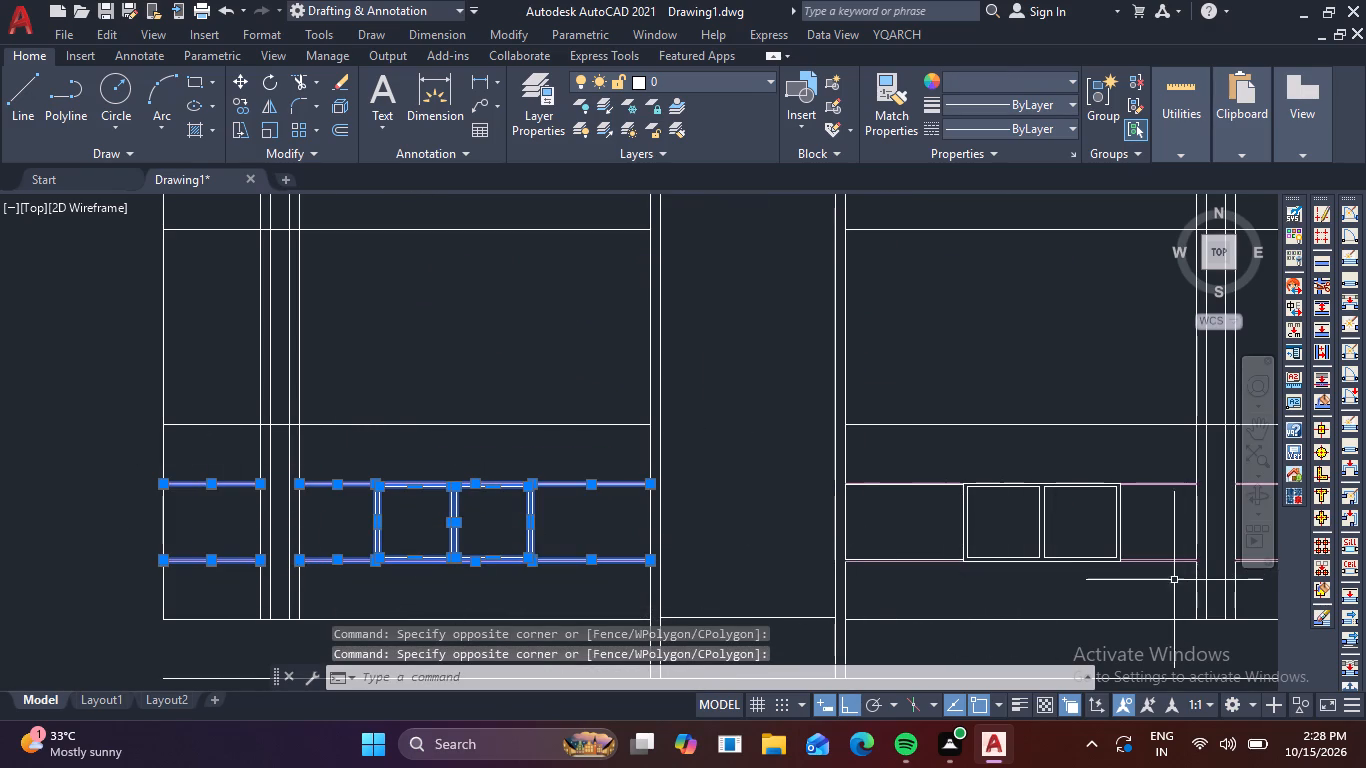
left_click(1170, 583)
left_click(897, 468)
middle_click_drag(1026, 584, 759, 574)
left_click_drag(1045, 578, 1040, 567)
left_click(994, 454)
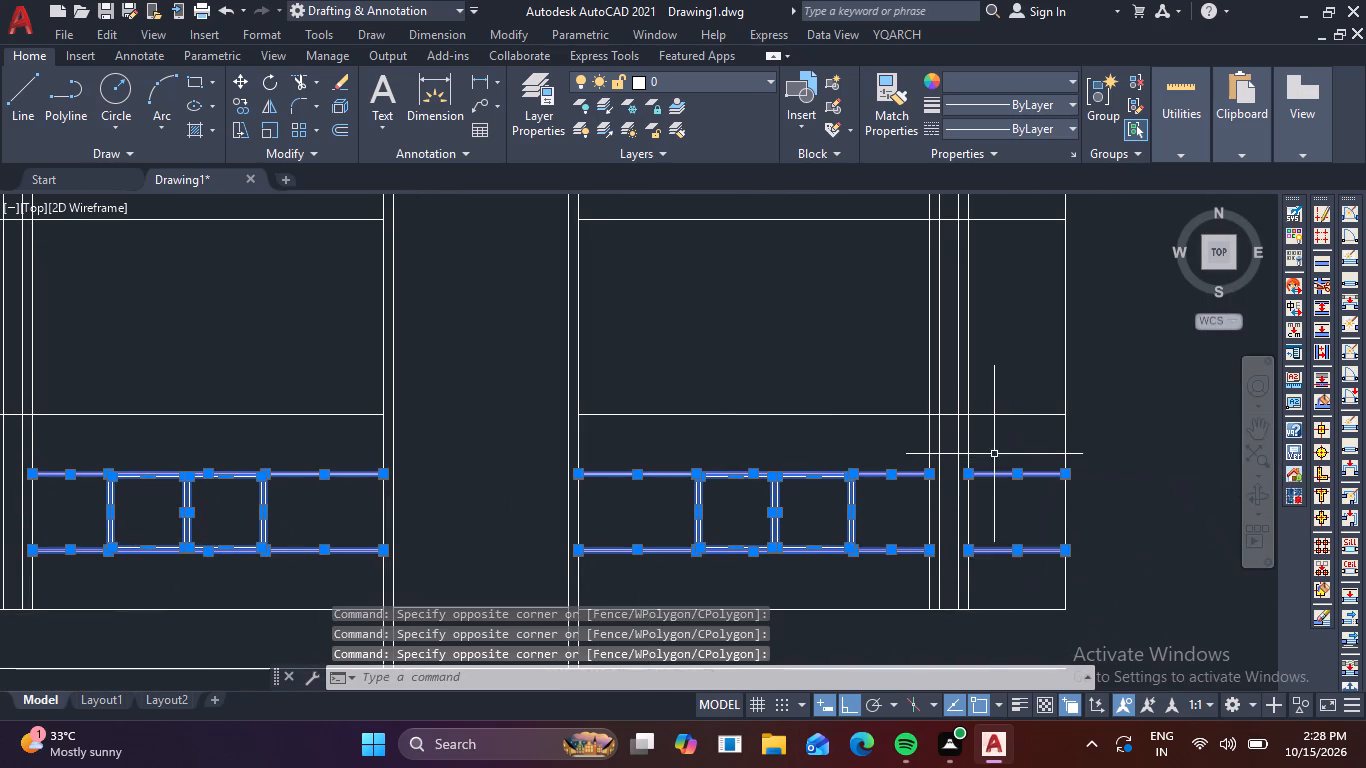
scroll(995, 553, "down", 1)
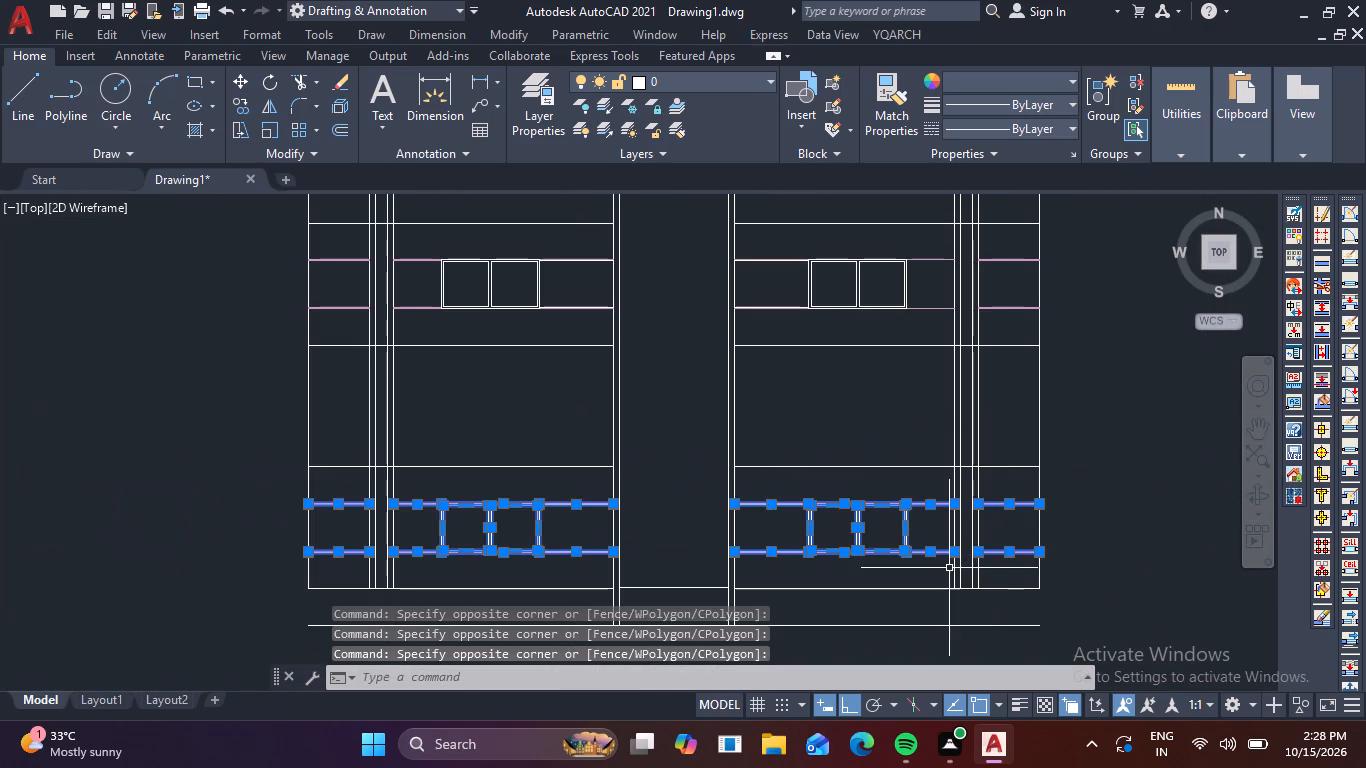
type("co")
key("space")
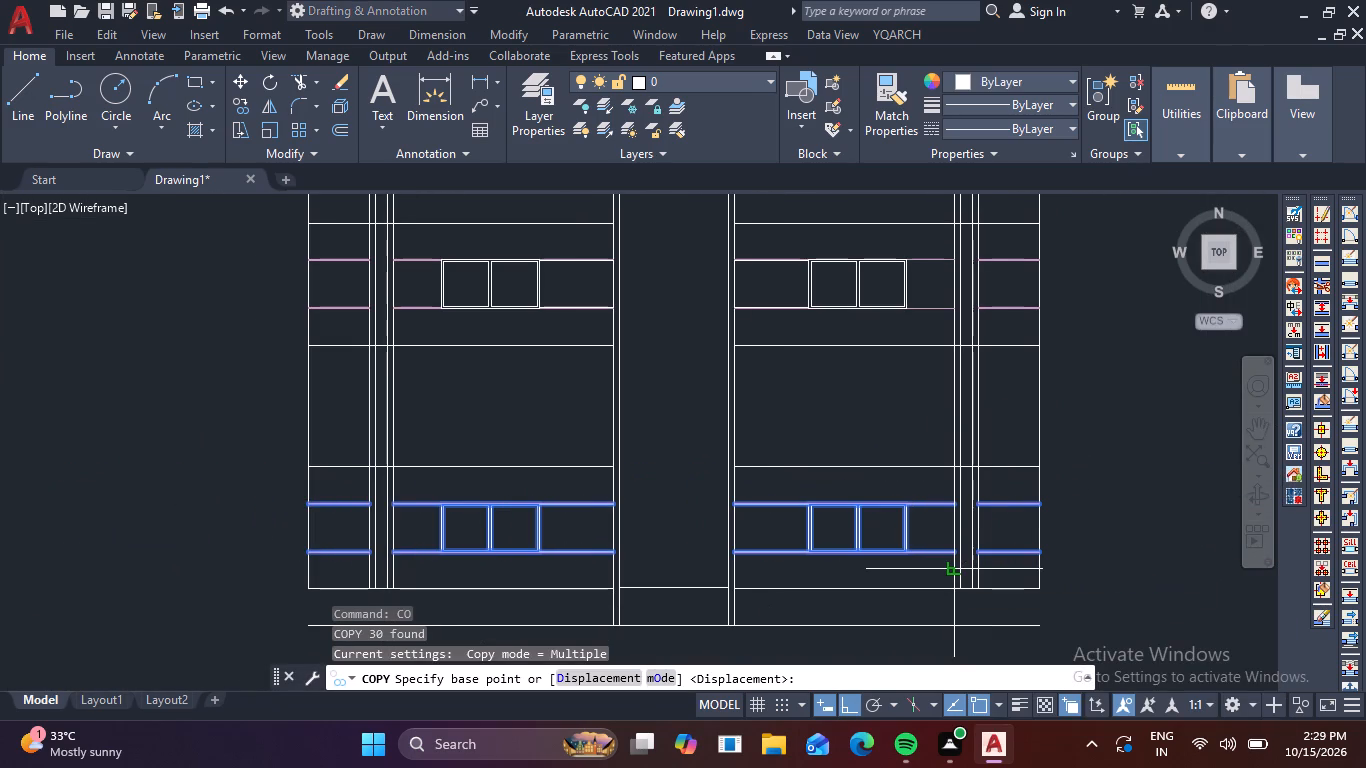
left_click(610, 588)
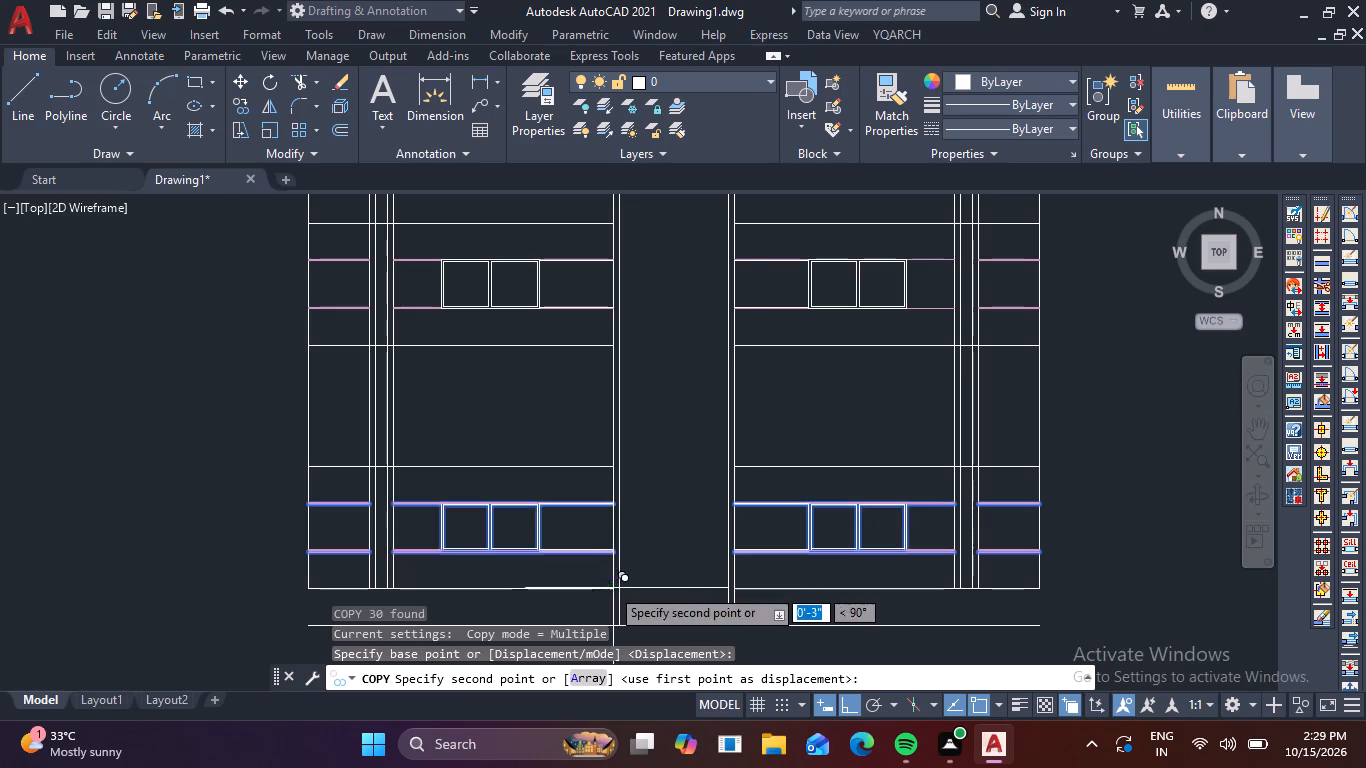
scroll(611, 466, "up", 1)
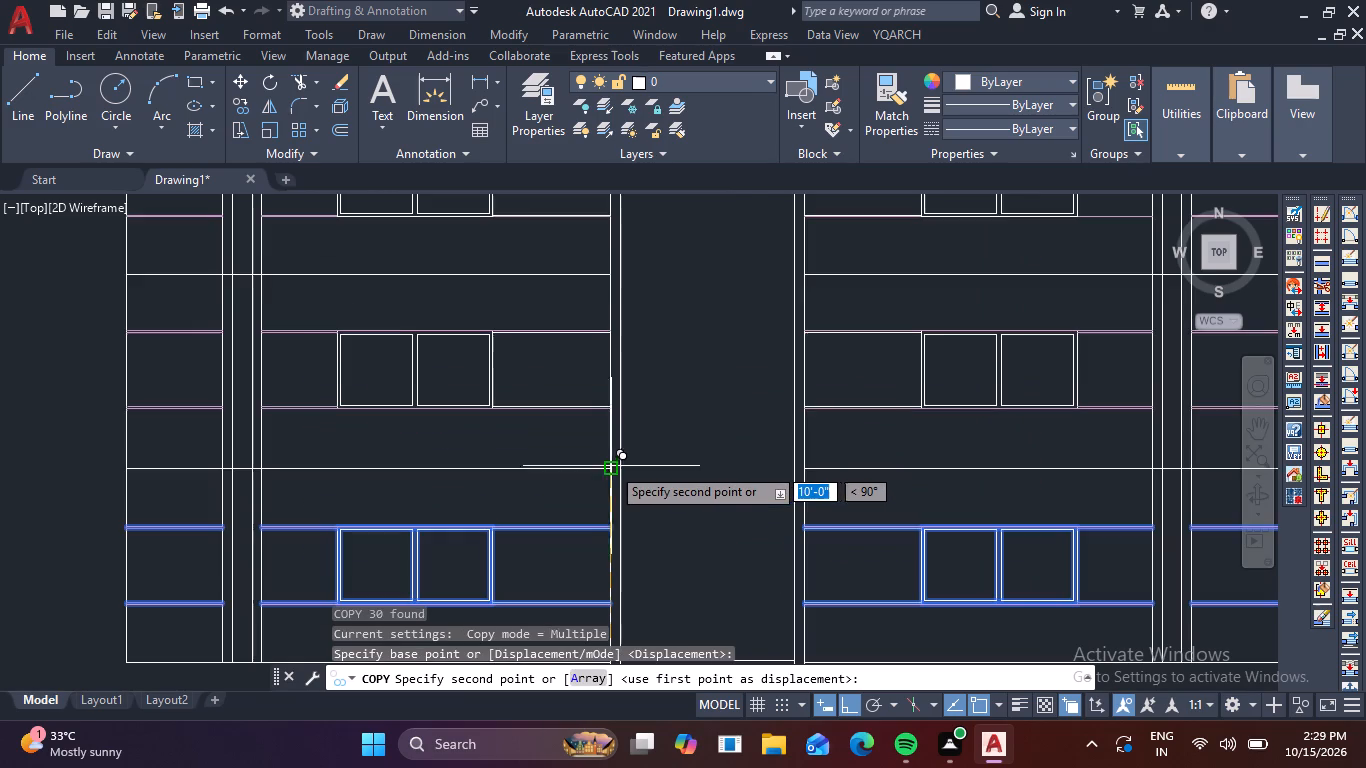
left_click(604, 465)
key("Escape")
scroll(614, 476, "down", 3)
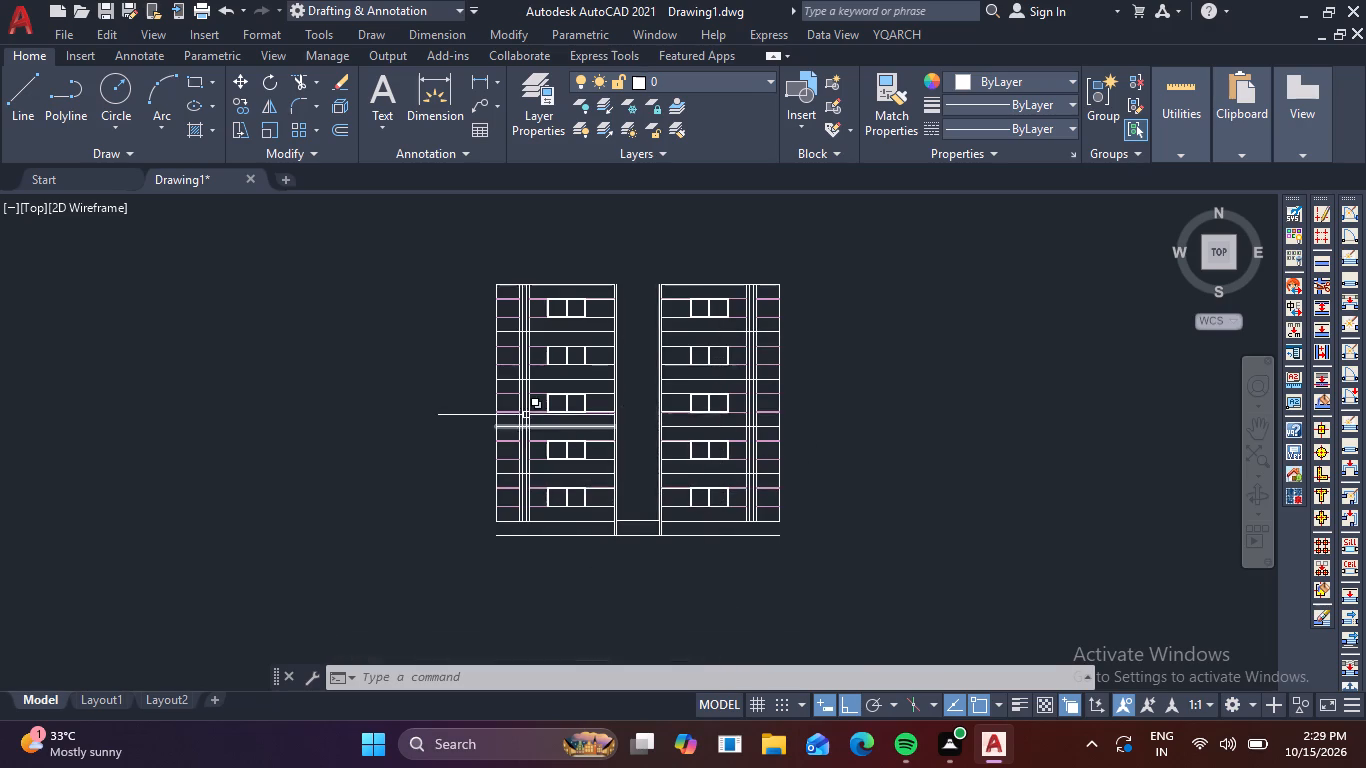
scroll(524, 414, "up", 3)
scroll(600, 452, "down", 2)
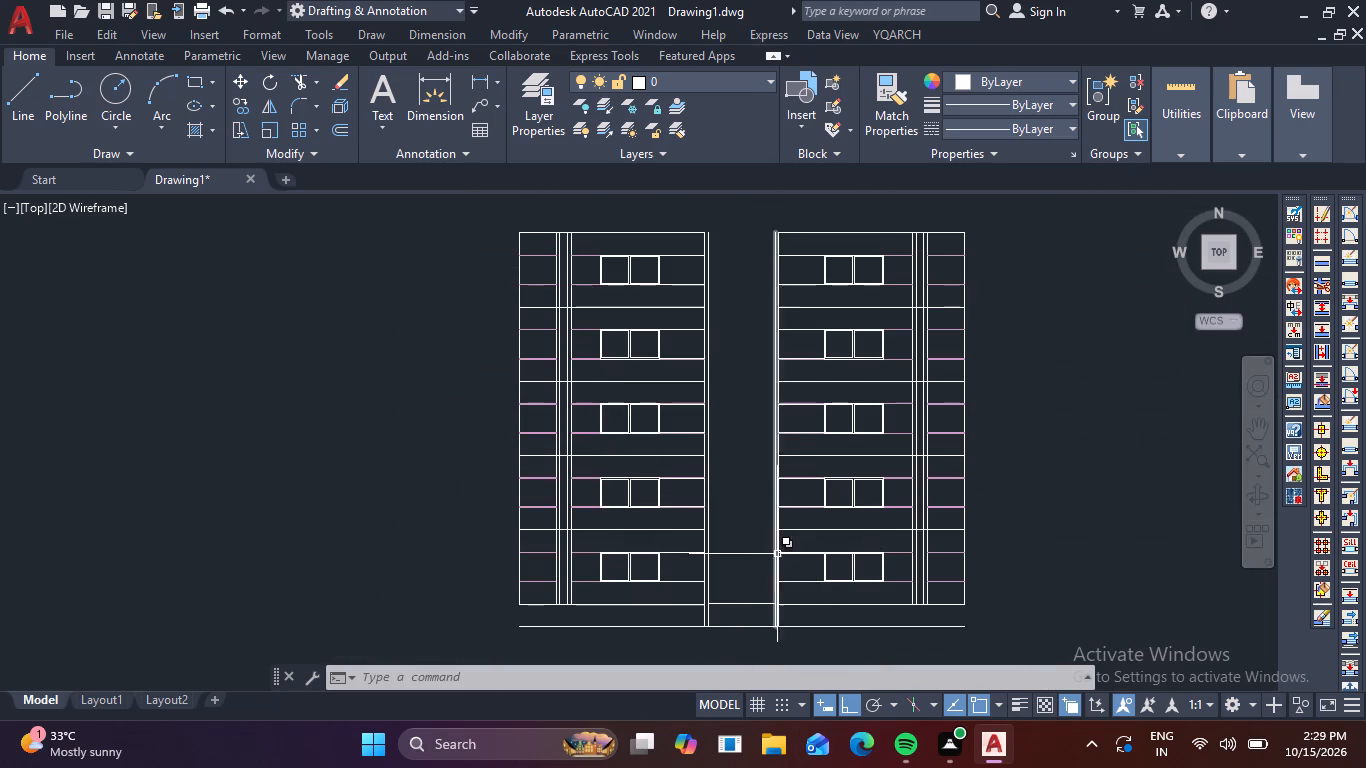
key("Escape")
key("Escape")
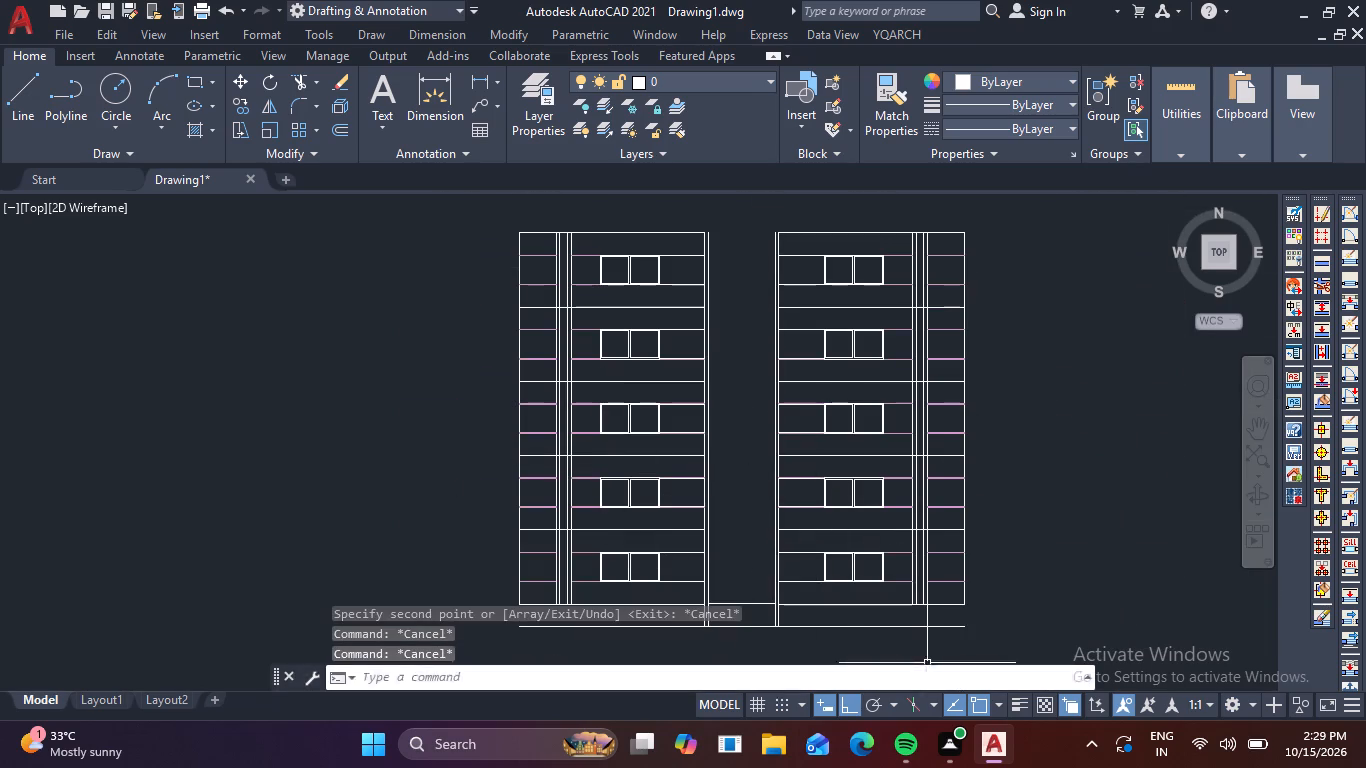
Trim the bay-side line of the wall beside the left outer strip, between the second bay's lower pair of row lines.
middle_click_drag(763, 500, 803, 419)
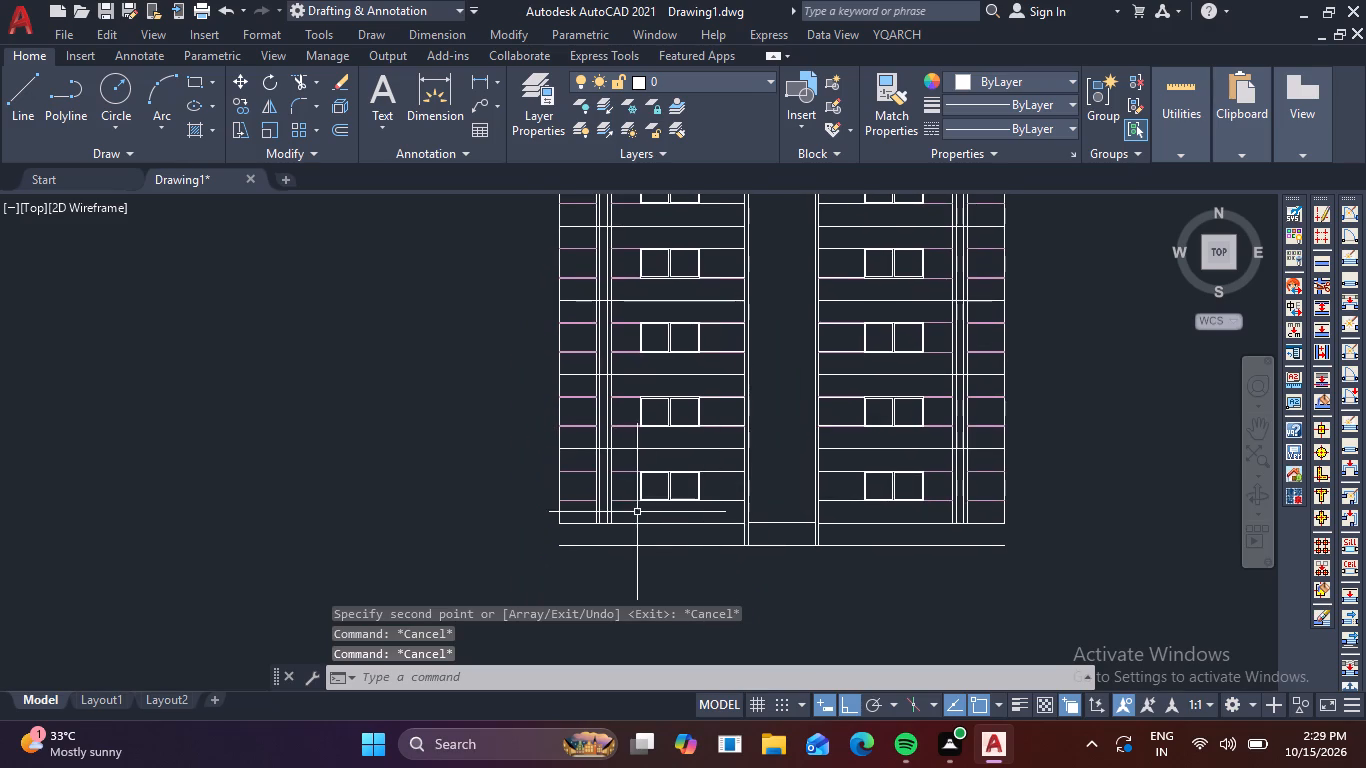
scroll(639, 503, "up", 3)
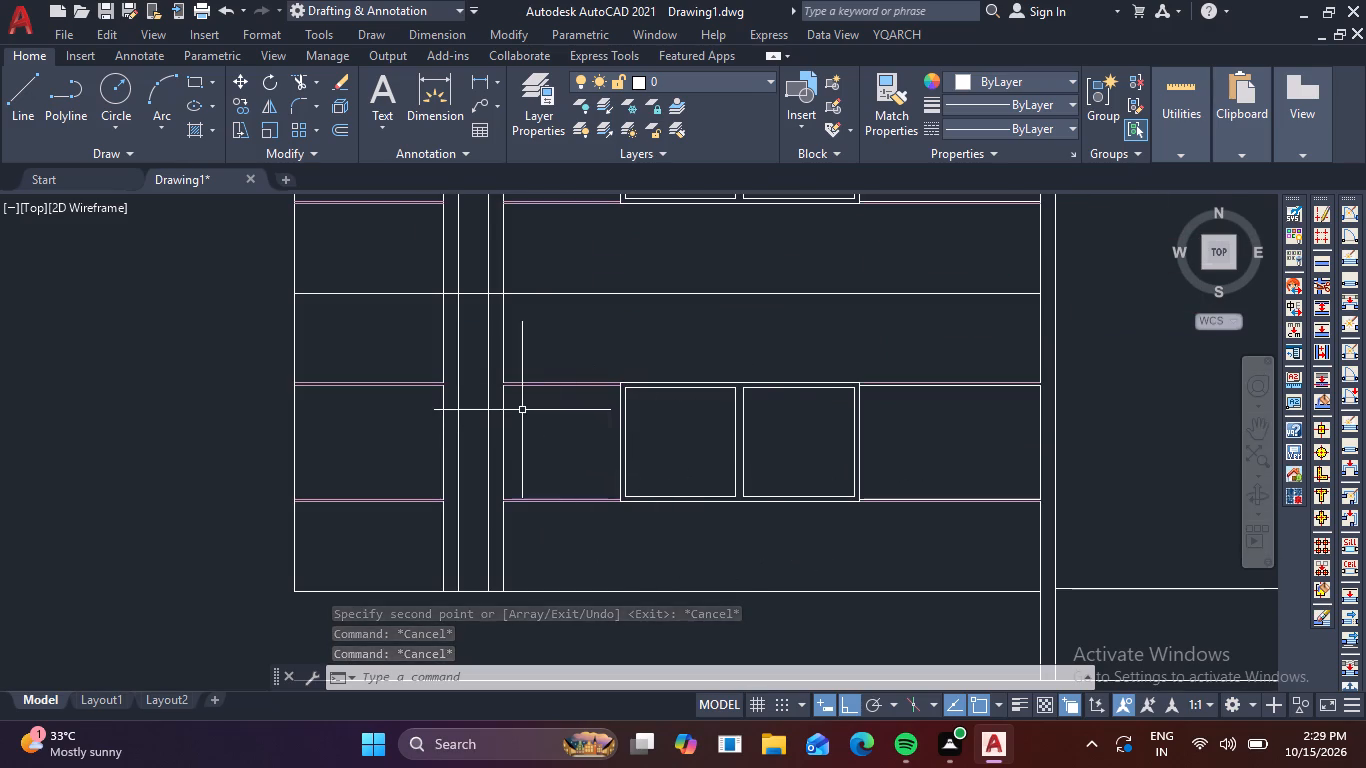
middle_click_drag(522, 410, 664, 554)
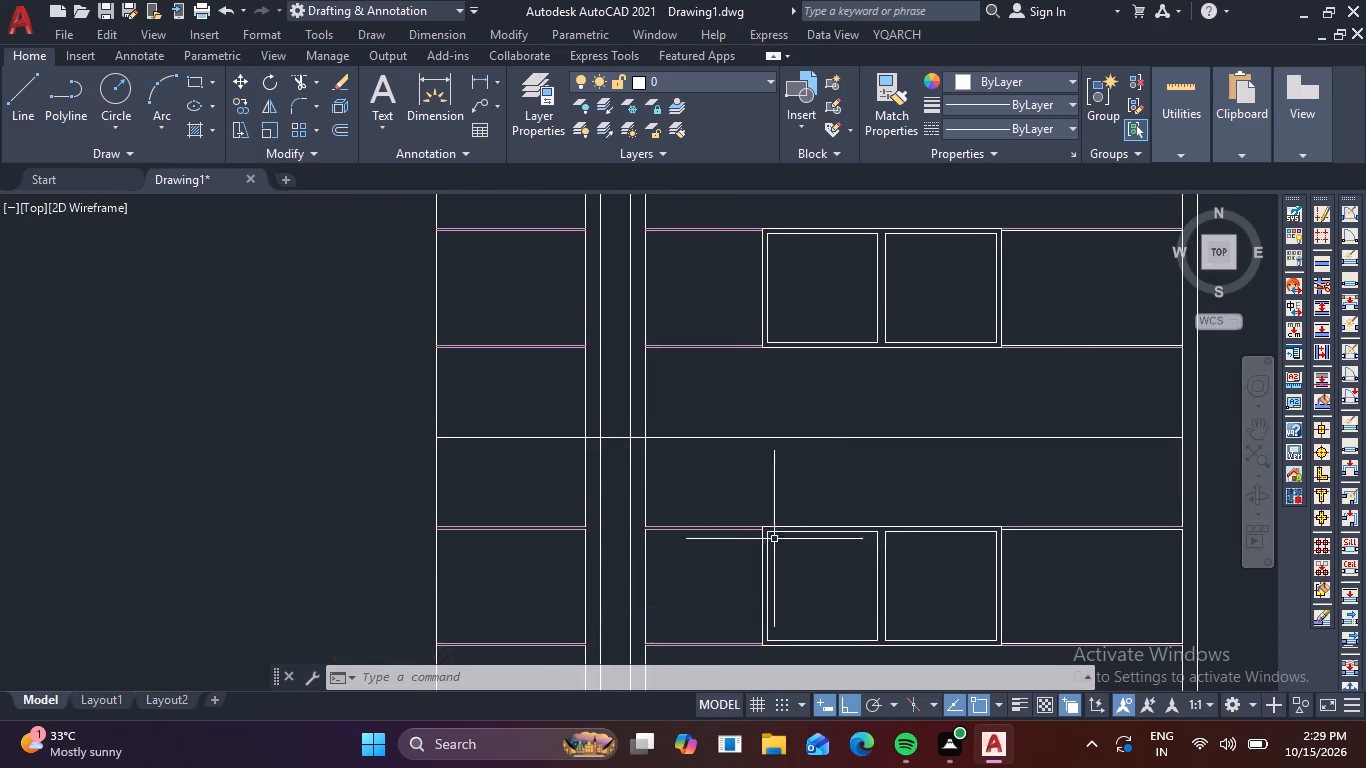
key("t")
type("r")
key("space")
scroll(641, 342, "up", 8)
left_click(609, 396)
left_click(511, 379)
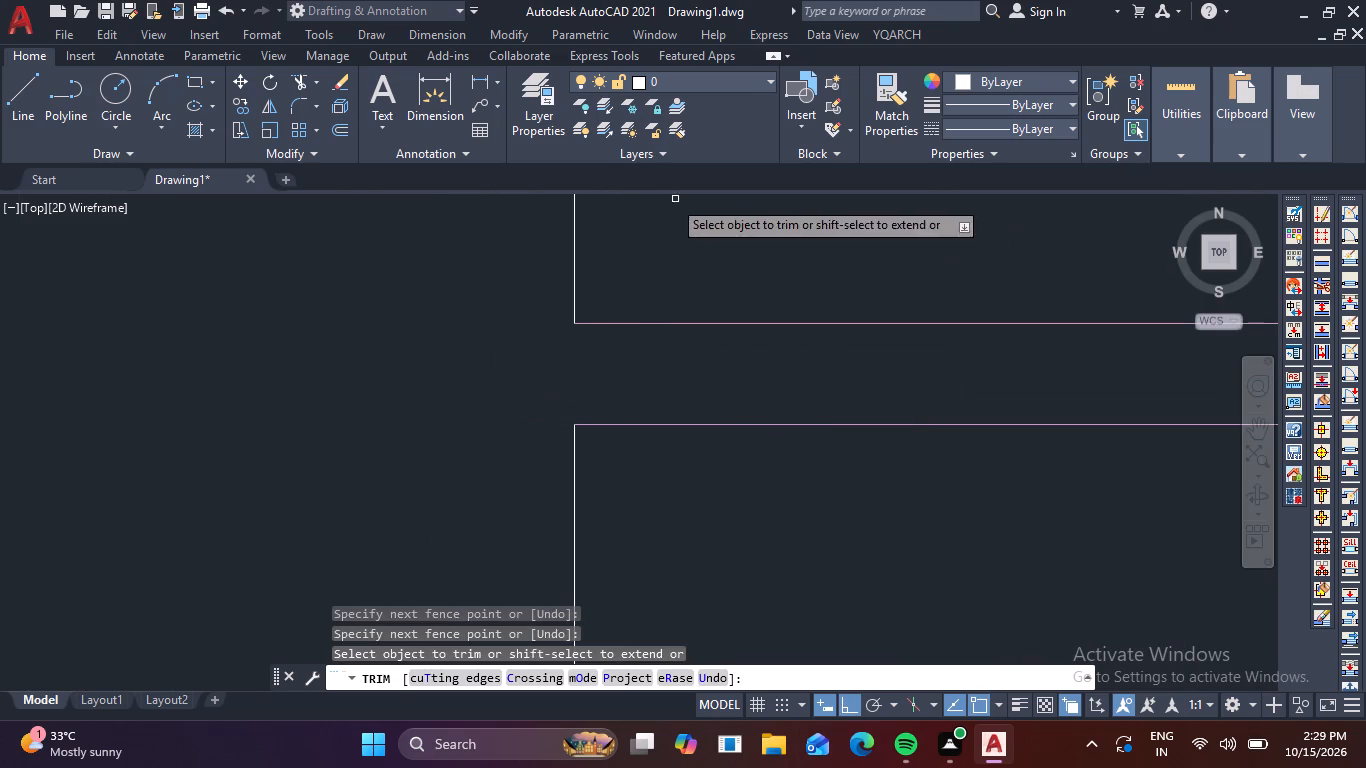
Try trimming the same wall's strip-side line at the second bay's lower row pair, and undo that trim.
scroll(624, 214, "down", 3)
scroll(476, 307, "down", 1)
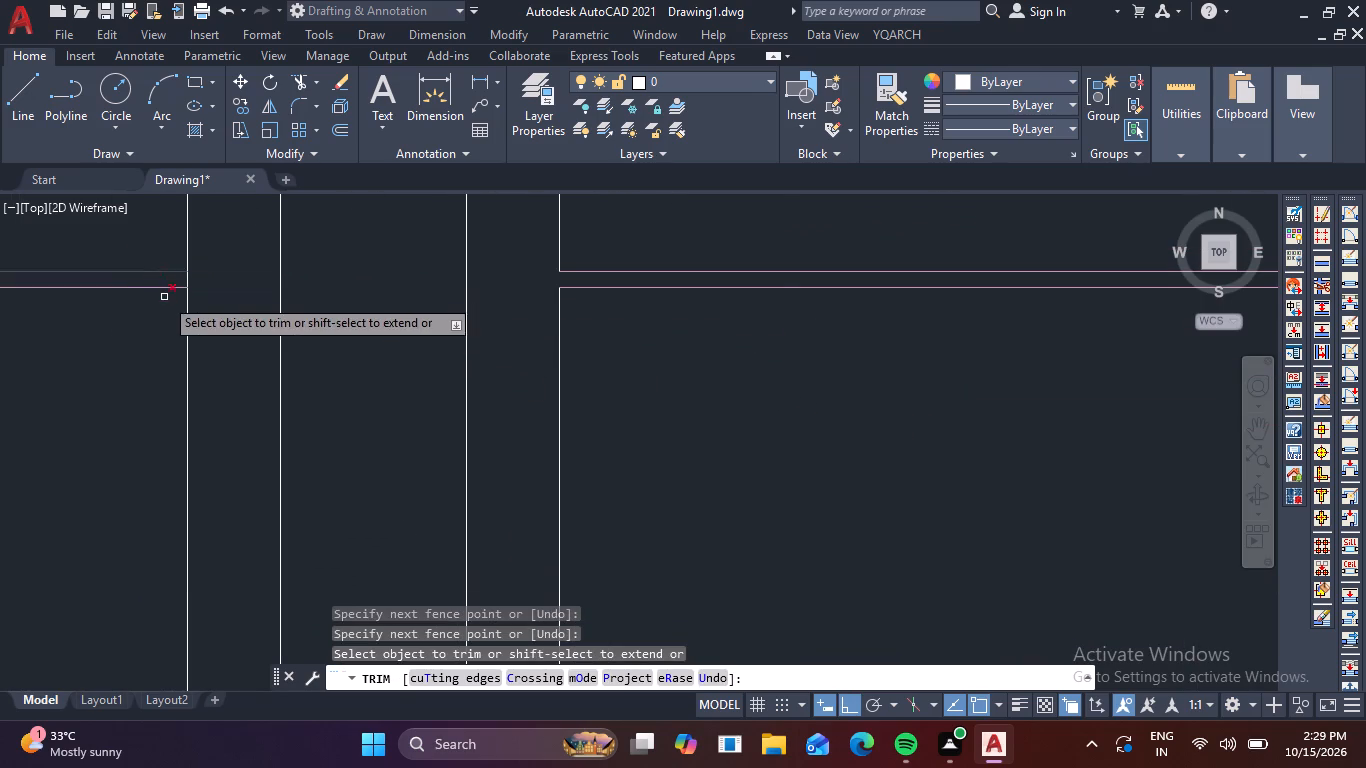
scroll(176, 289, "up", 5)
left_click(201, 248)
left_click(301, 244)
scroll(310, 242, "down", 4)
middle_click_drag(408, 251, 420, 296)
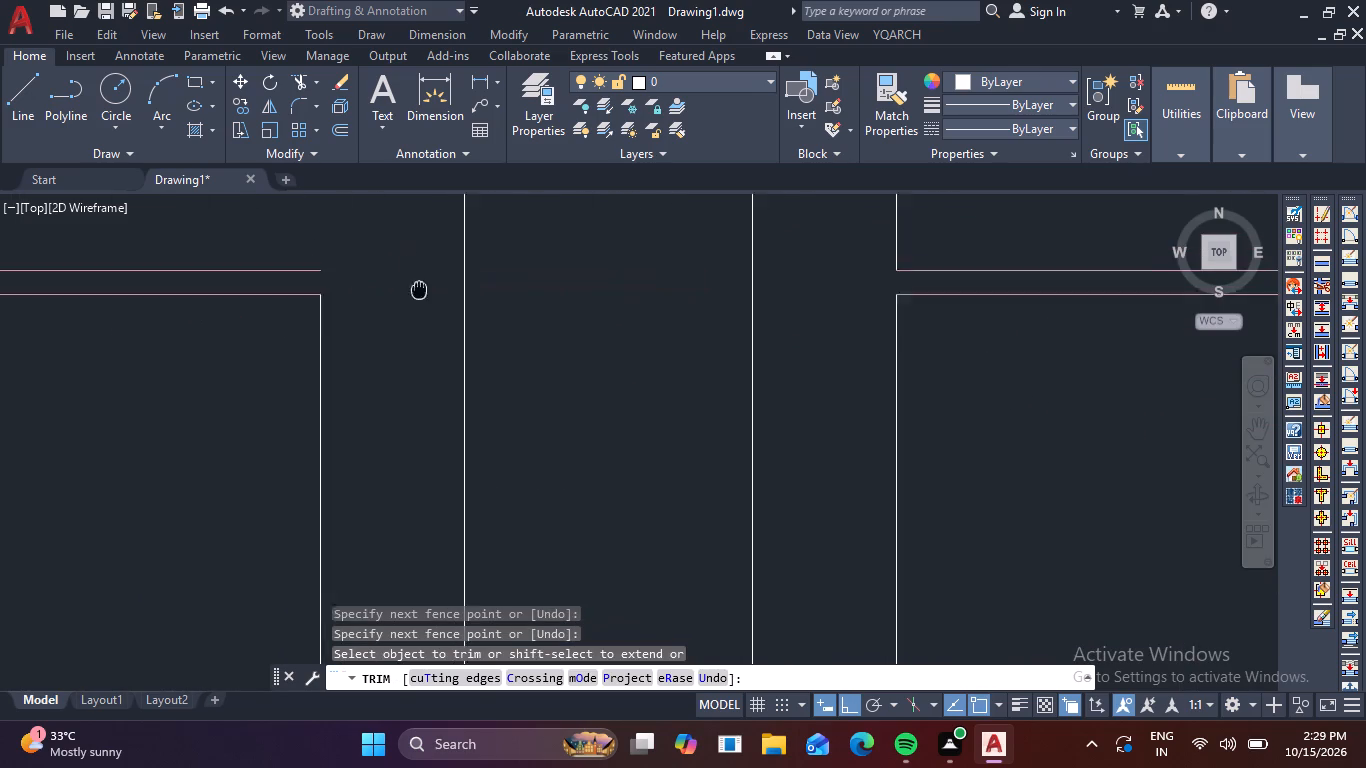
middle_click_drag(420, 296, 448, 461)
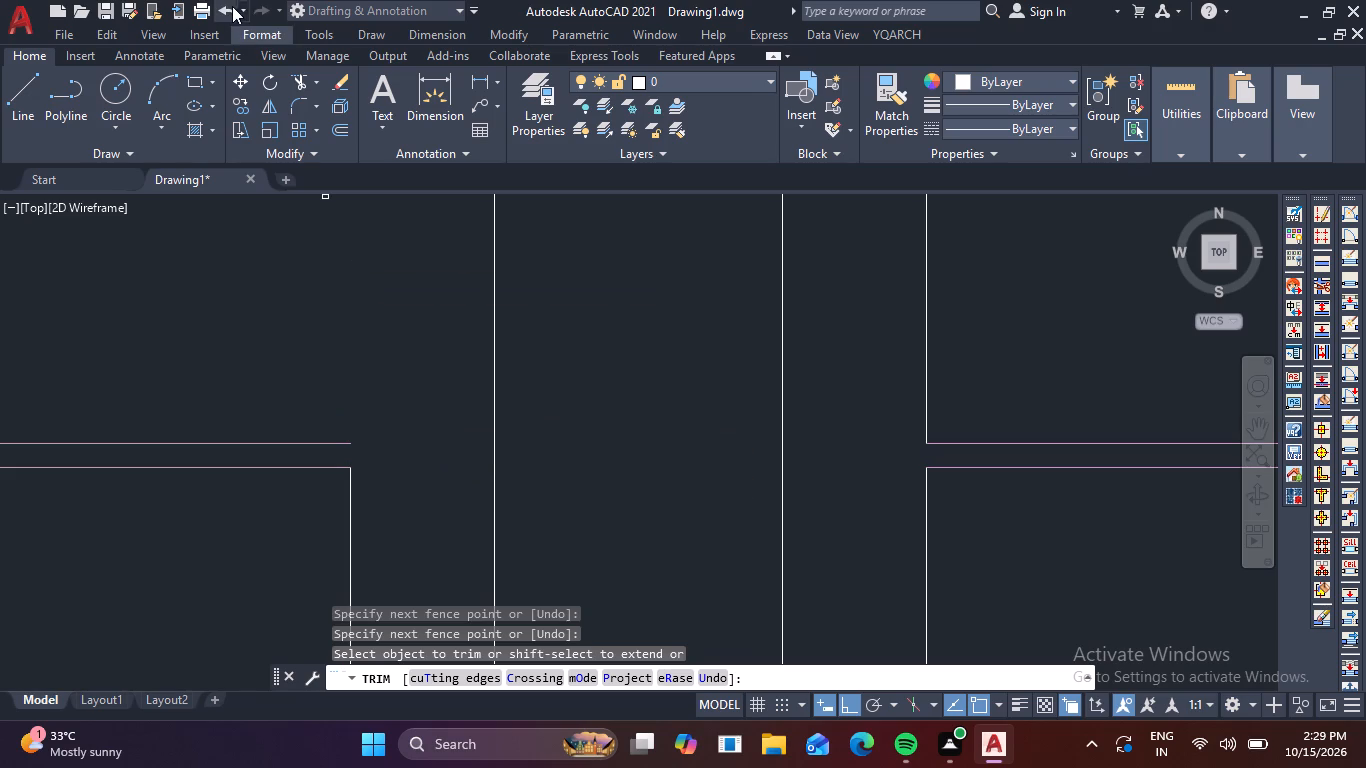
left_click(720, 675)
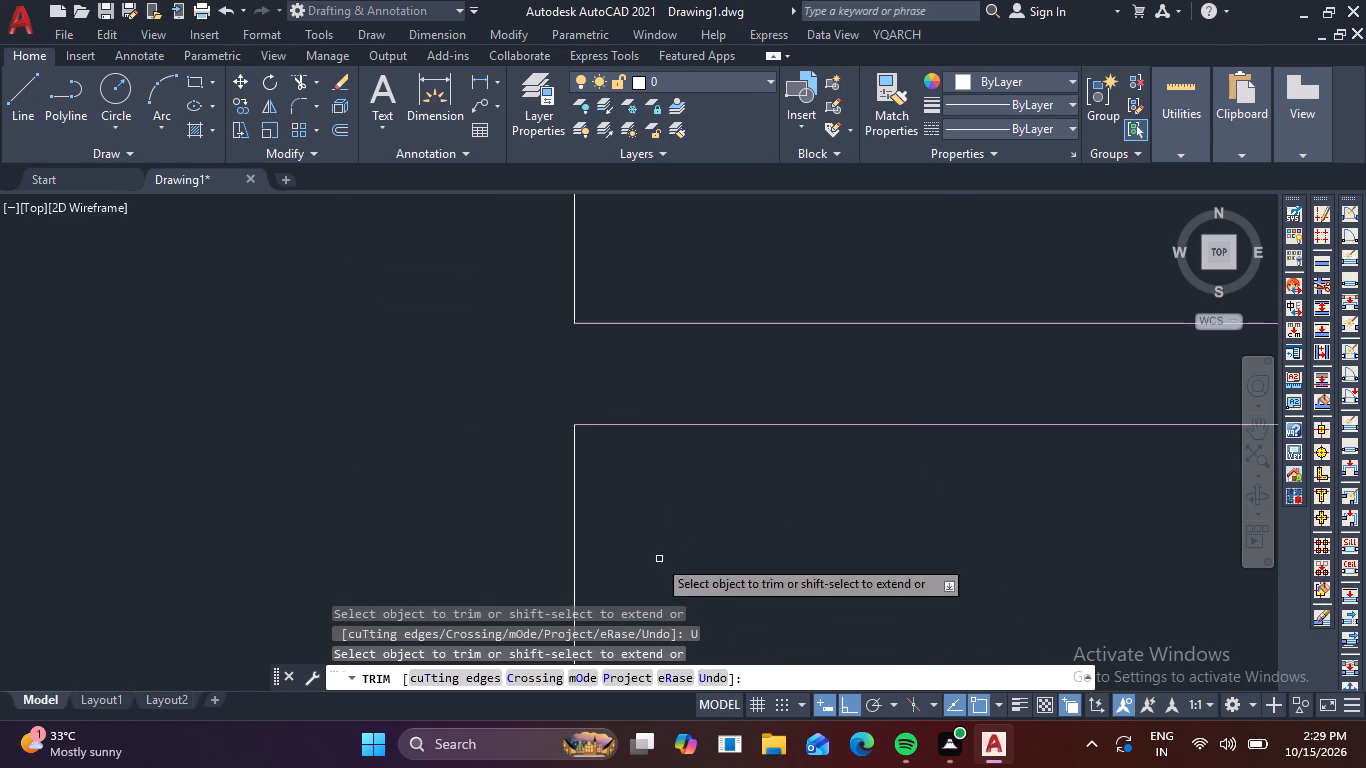
Trim the left wall's strip-side line only between the two lines of the second bay's lower row pair.
scroll(571, 441, "down", 2)
scroll(424, 440, "down", 3)
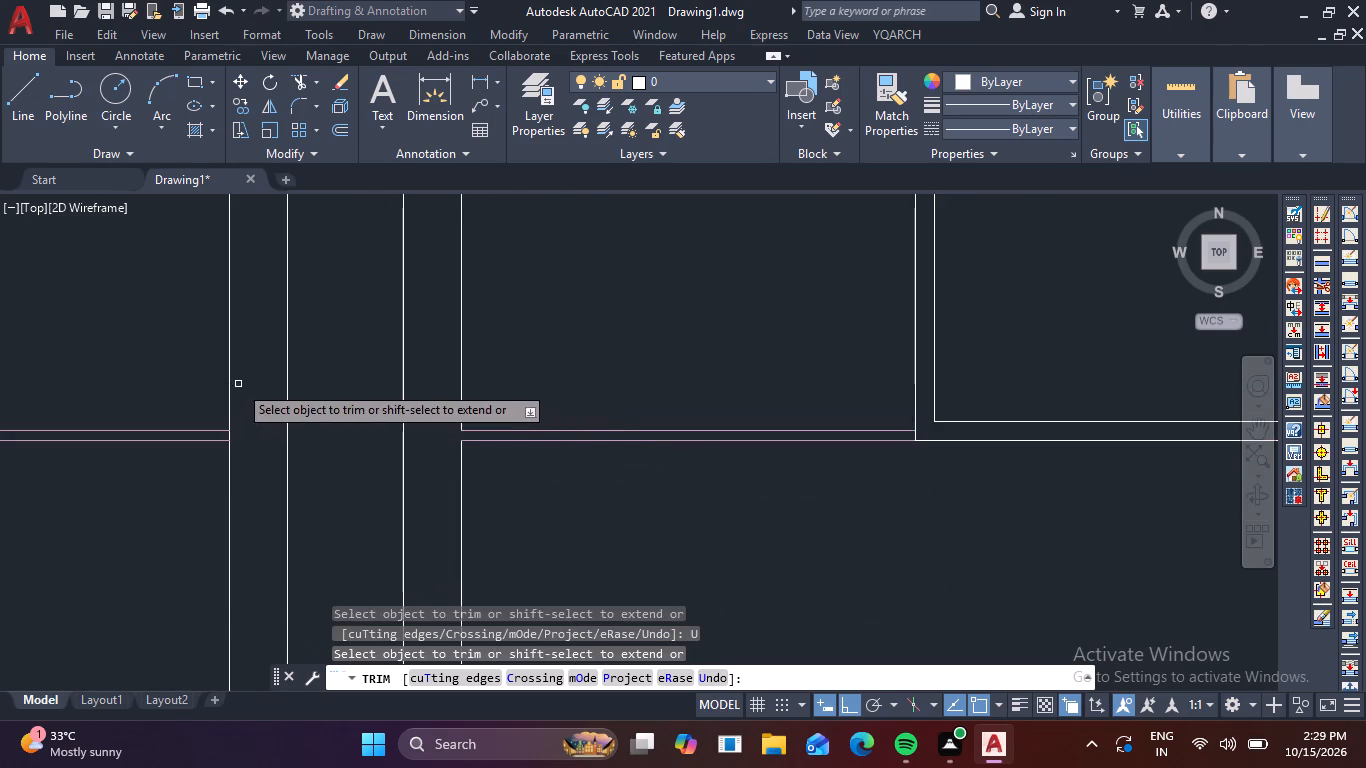
scroll(265, 429, "up", 4)
middle_click_drag(262, 421, 536, 438)
left_click_drag(253, 486, 280, 480)
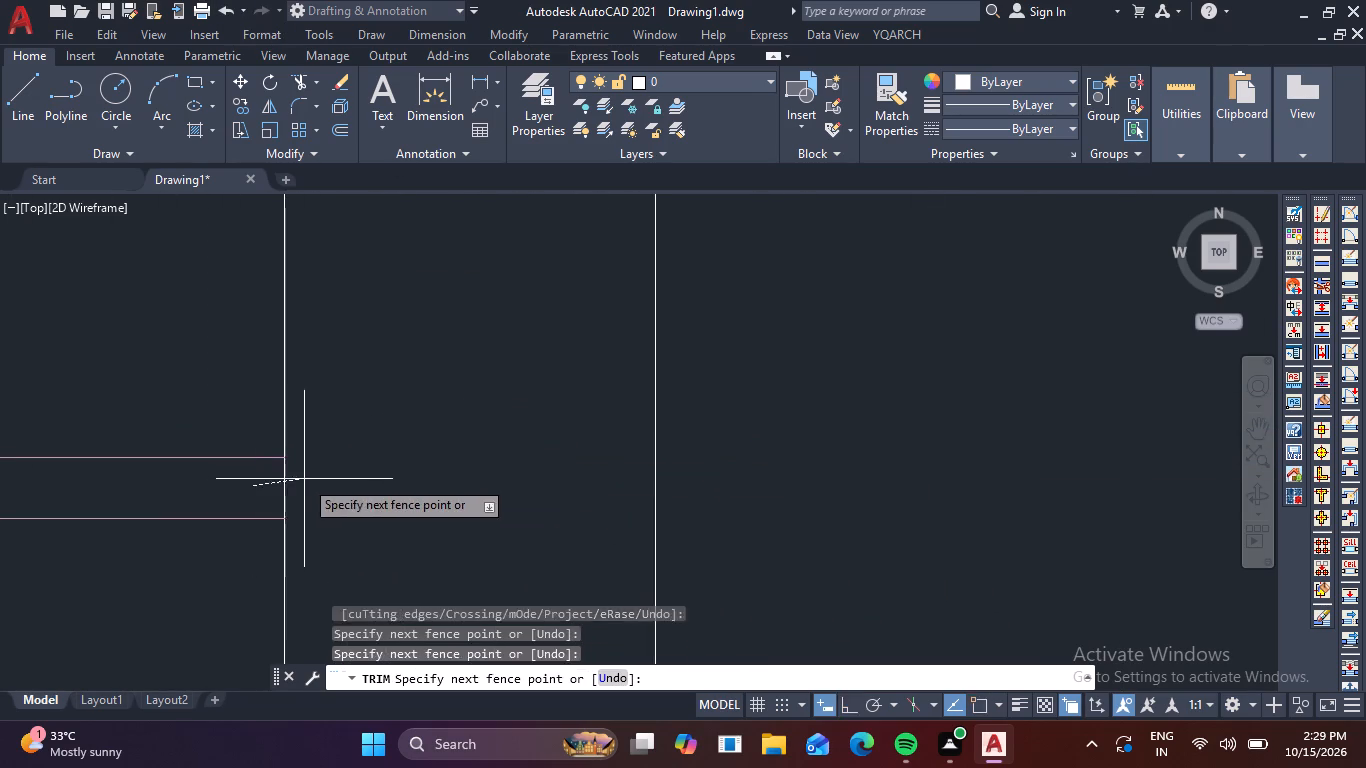
left_click(304, 479)
Trim the left wall's bay-side and strip-side lines between the second bay's upper pair of row lines.
scroll(312, 479, "down", 7)
scroll(395, 336, "up", 2)
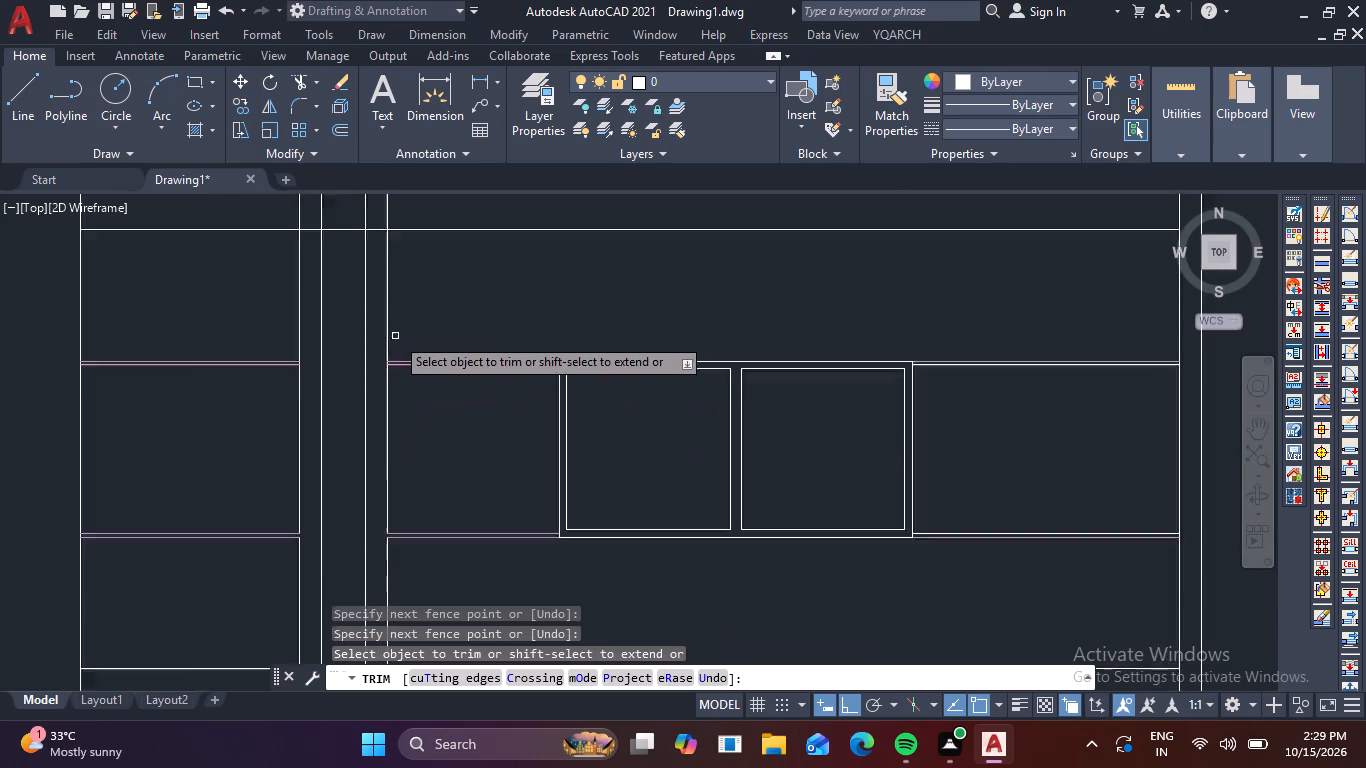
scroll(395, 336, "up", 3)
middle_click_drag(380, 434, 599, 341)
scroll(523, 417, "up", 2)
left_click(599, 428)
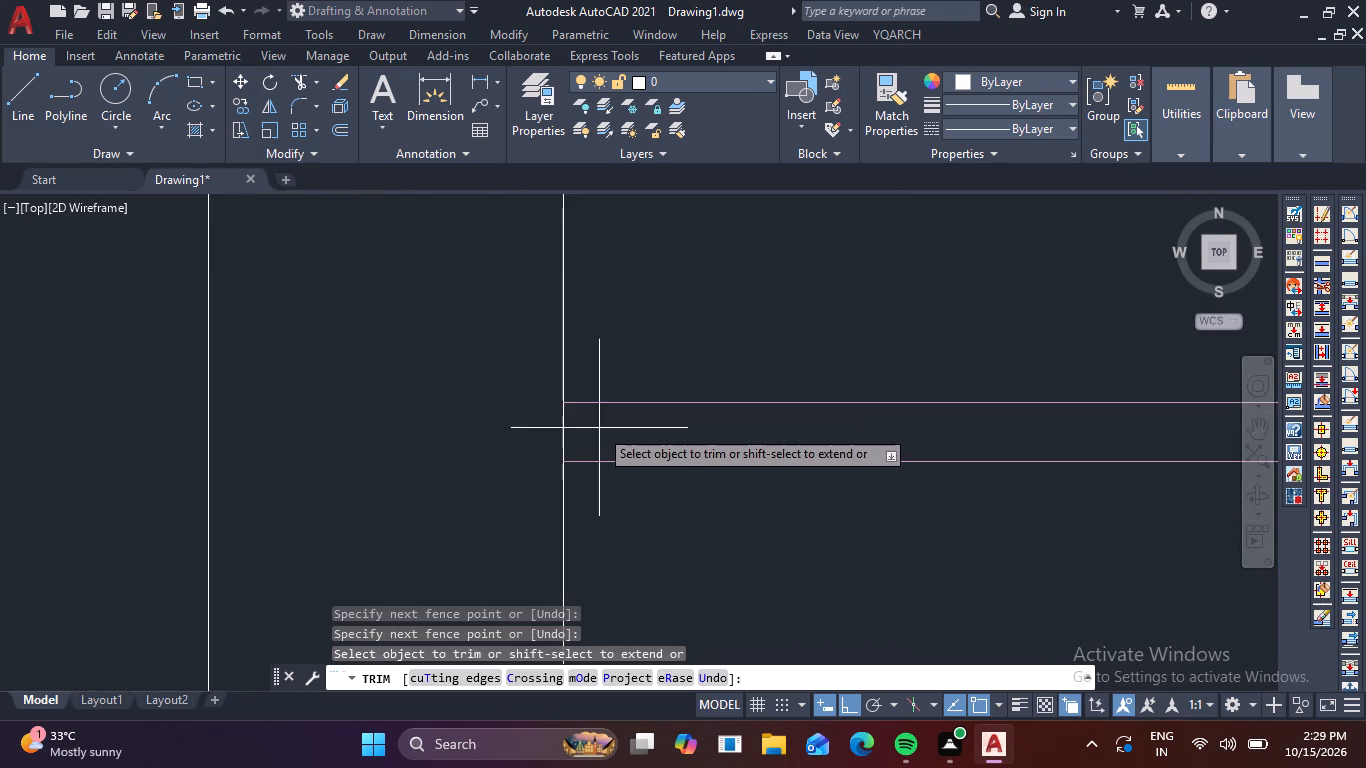
left_click(551, 429)
scroll(521, 433, "down", 4)
scroll(295, 439, "up", 5)
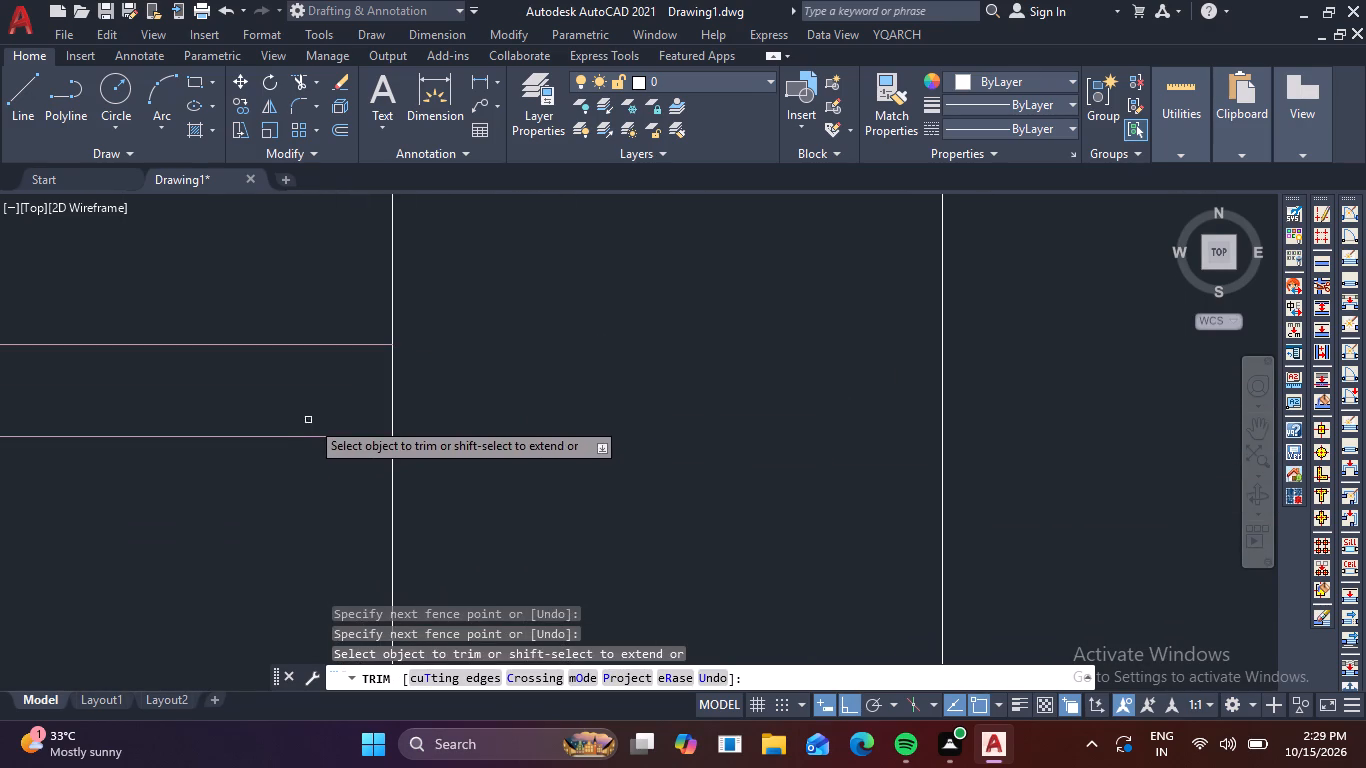
left_click_drag(339, 397, 386, 388)
left_click(432, 386)
left_click(351, 392)
Trim the left wall's bay-side and strip-side lines between the third bay's lower pair of row lines.
scroll(367, 388, "down", 5)
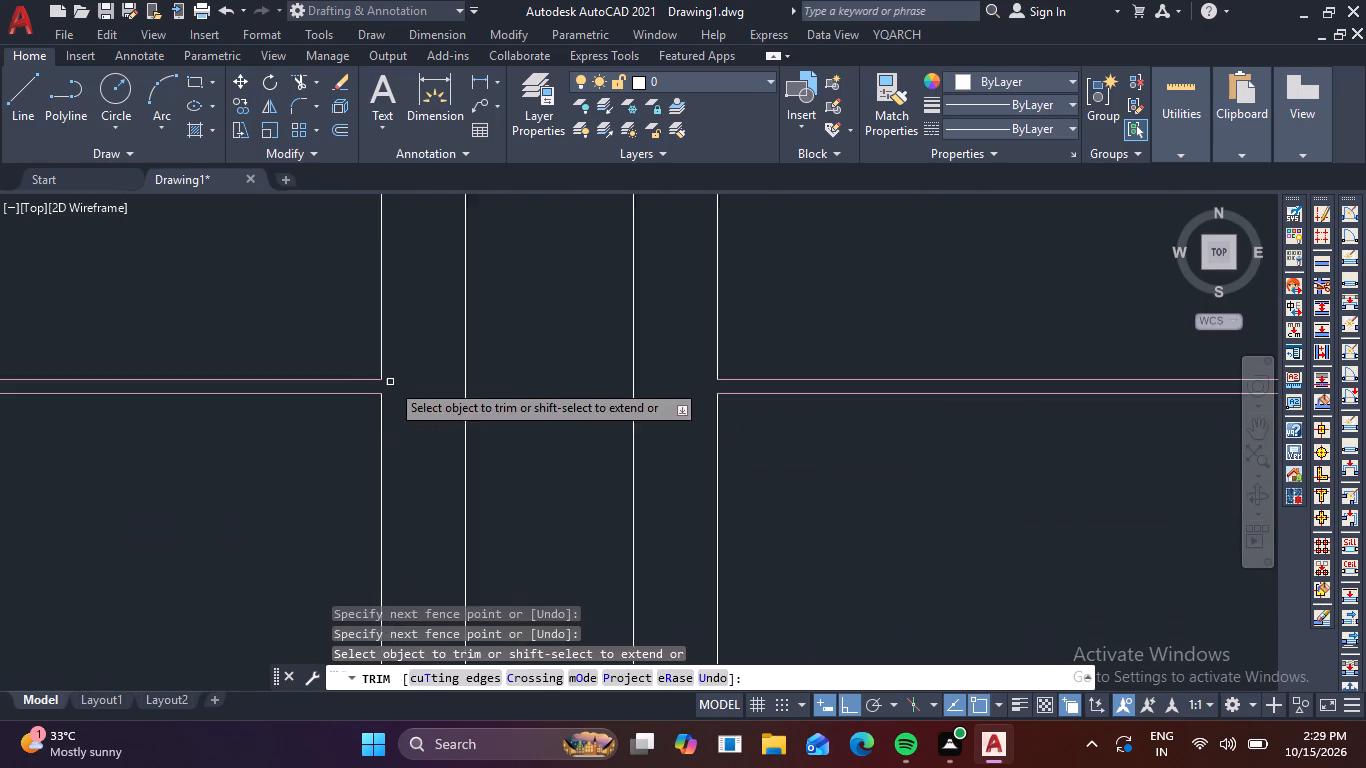
scroll(487, 344, "down", 3)
middle_click_drag(488, 343, 524, 523)
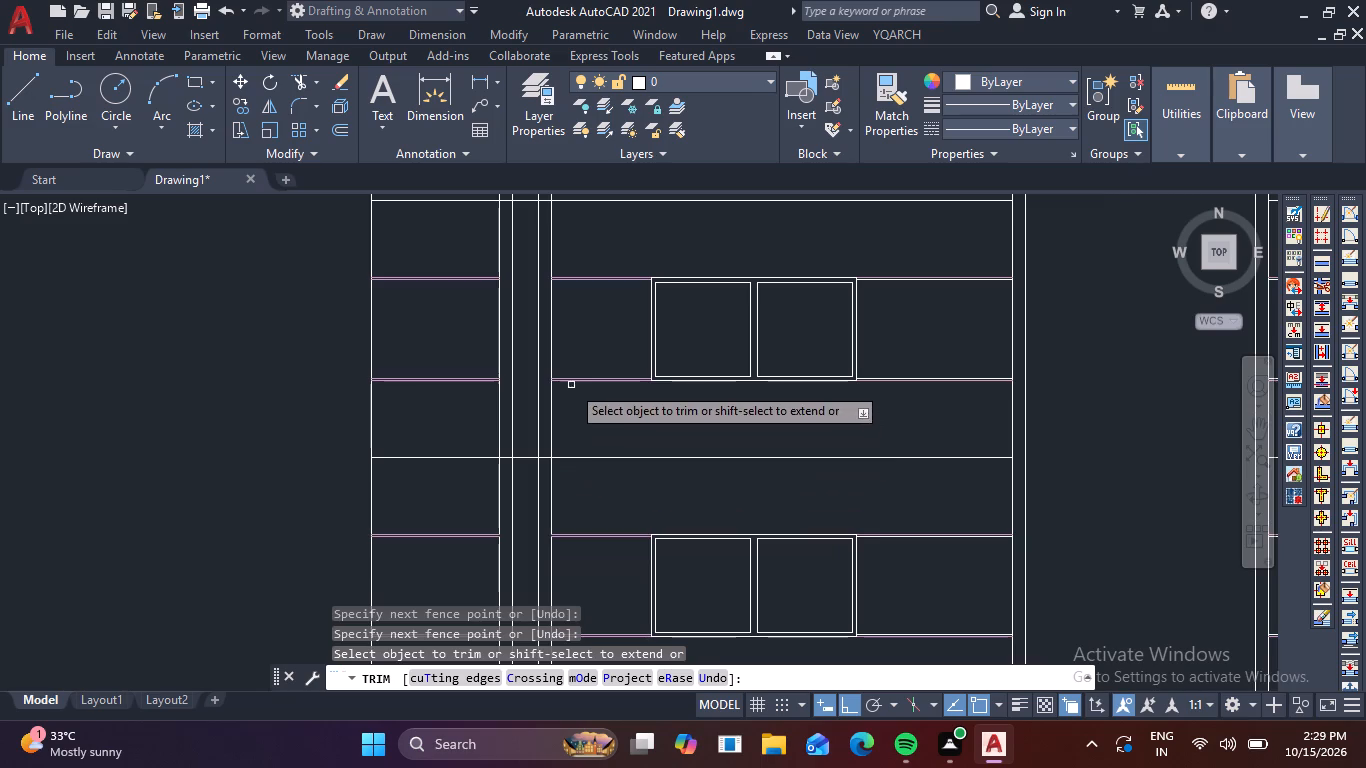
scroll(555, 376, "up", 5)
scroll(466, 399, "up", 4)
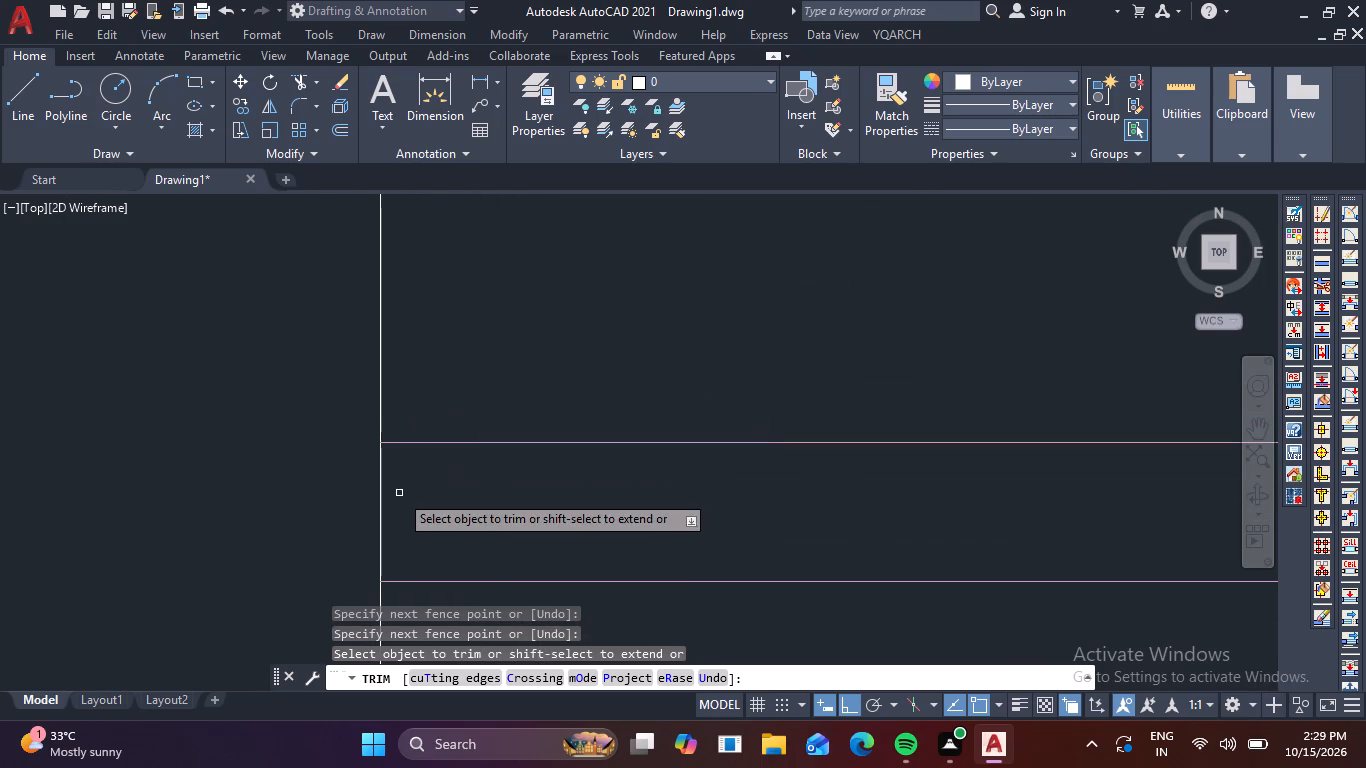
left_click(399, 493)
left_click(322, 491)
scroll(329, 487, "down", 7)
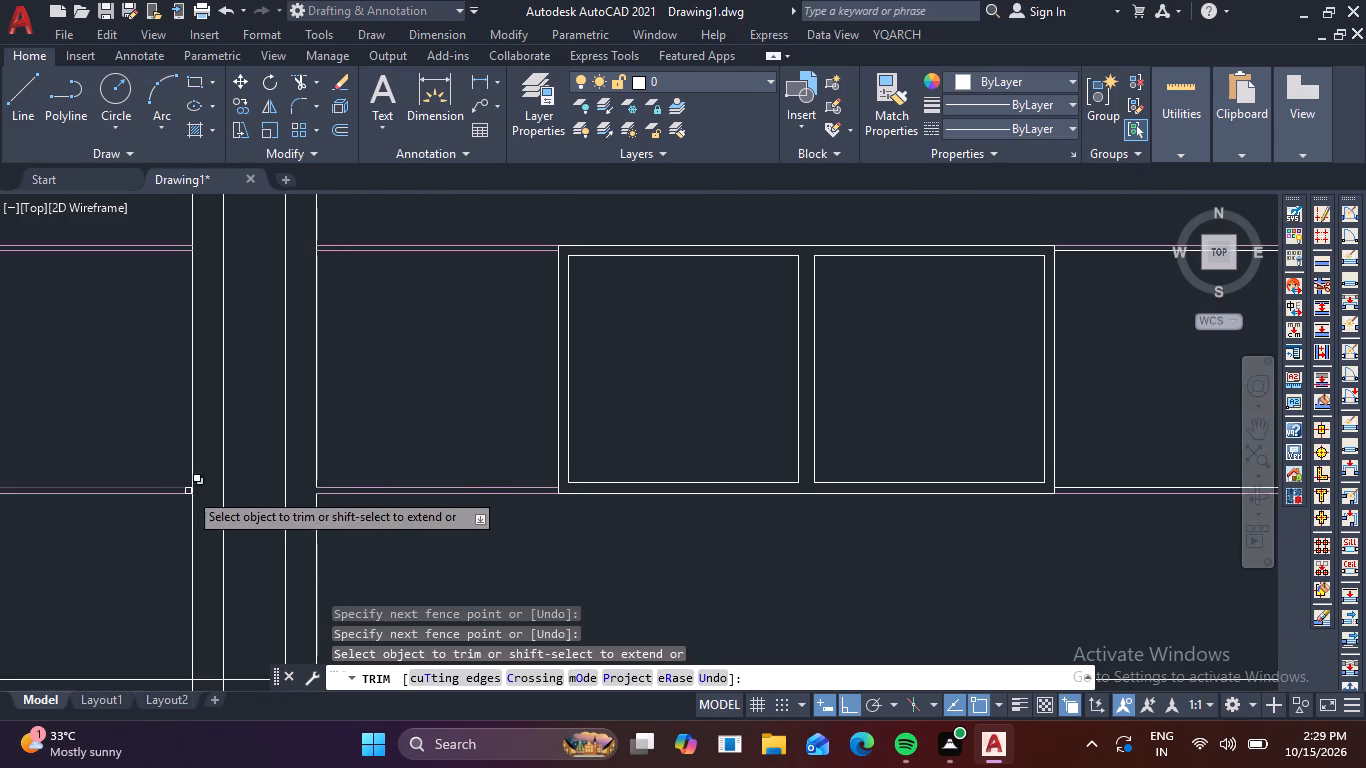
scroll(185, 492, "up", 7)
left_click(203, 482)
left_click(296, 477)
Trim the left wall's bay-side line between the third bay's upper pair of row lines.
scroll(302, 473, "down", 8)
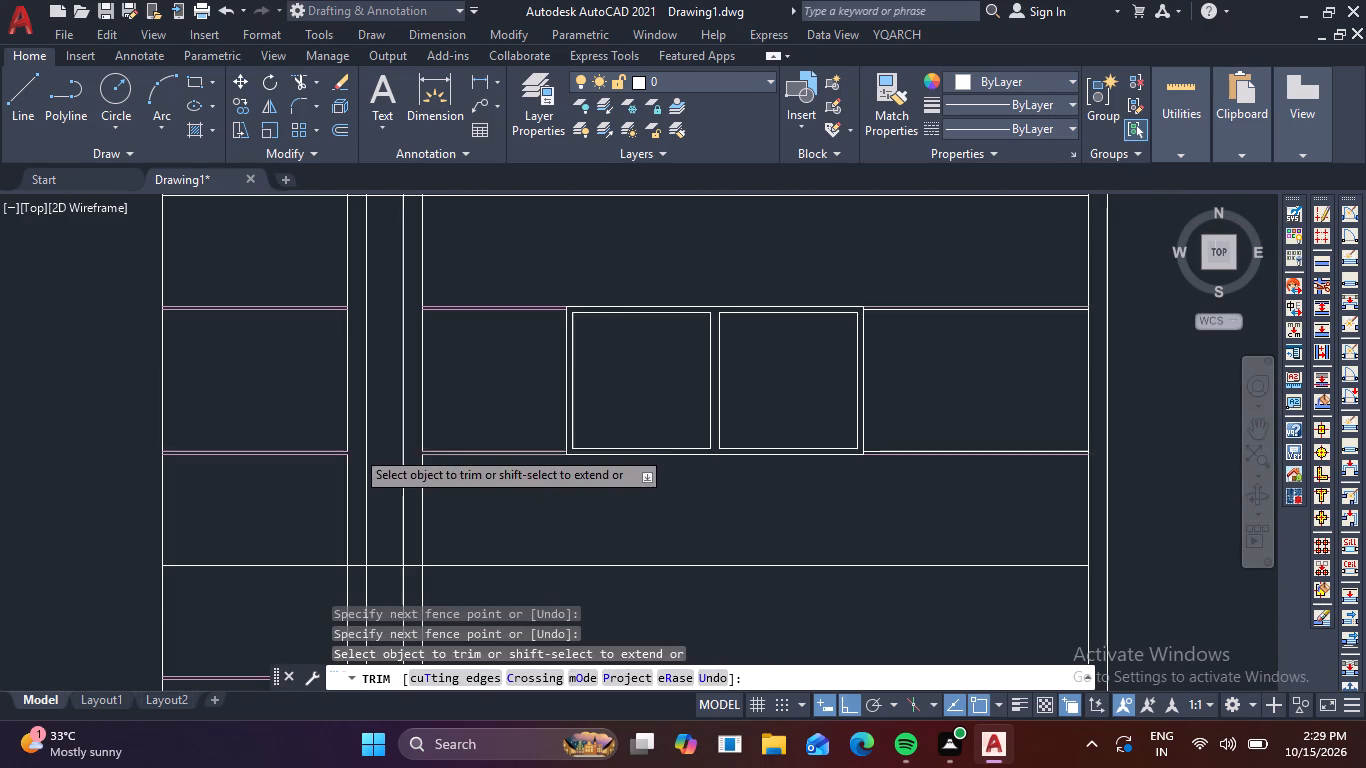
scroll(422, 298, "up", 9)
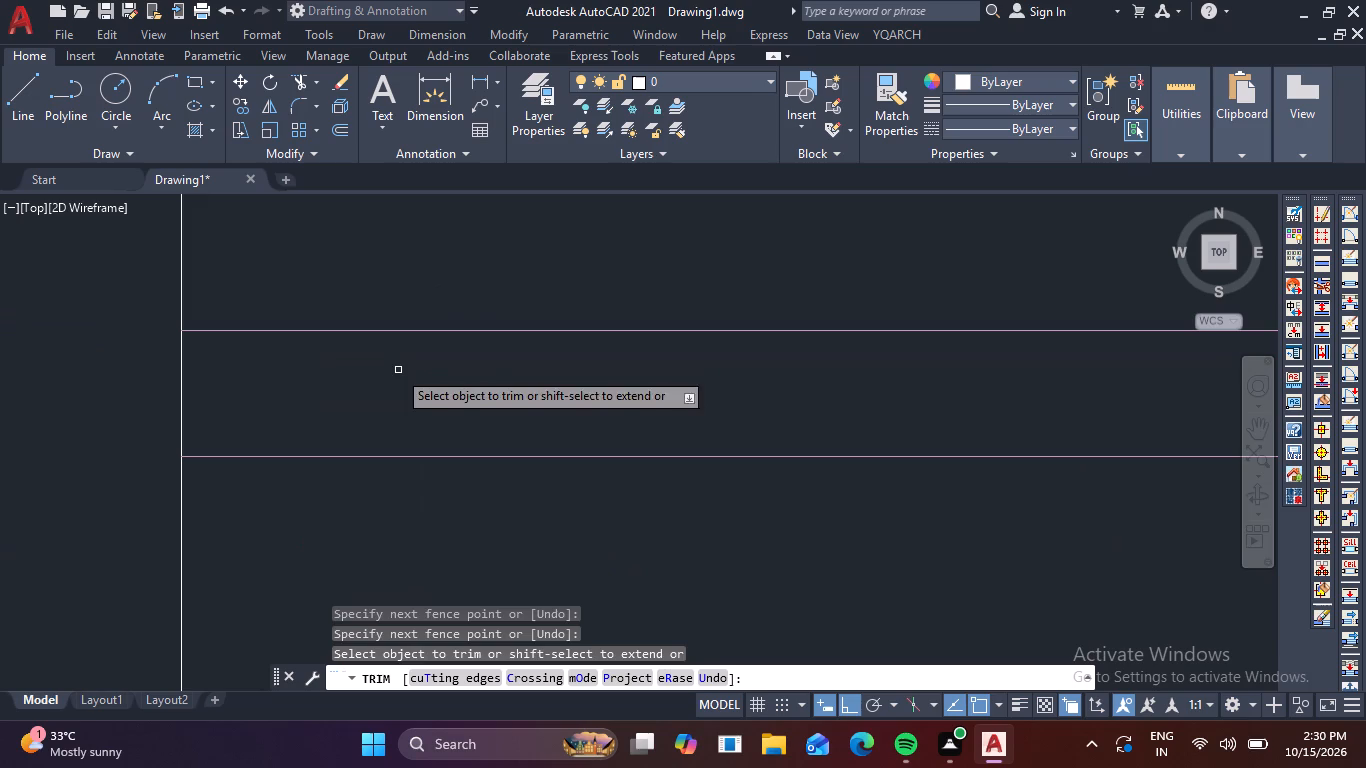
left_click(251, 402)
left_click(140, 402)
Trim the left wall's strip-side line between the fourth bay's lower pair of row lines.
scroll(140, 402, "down", 9)
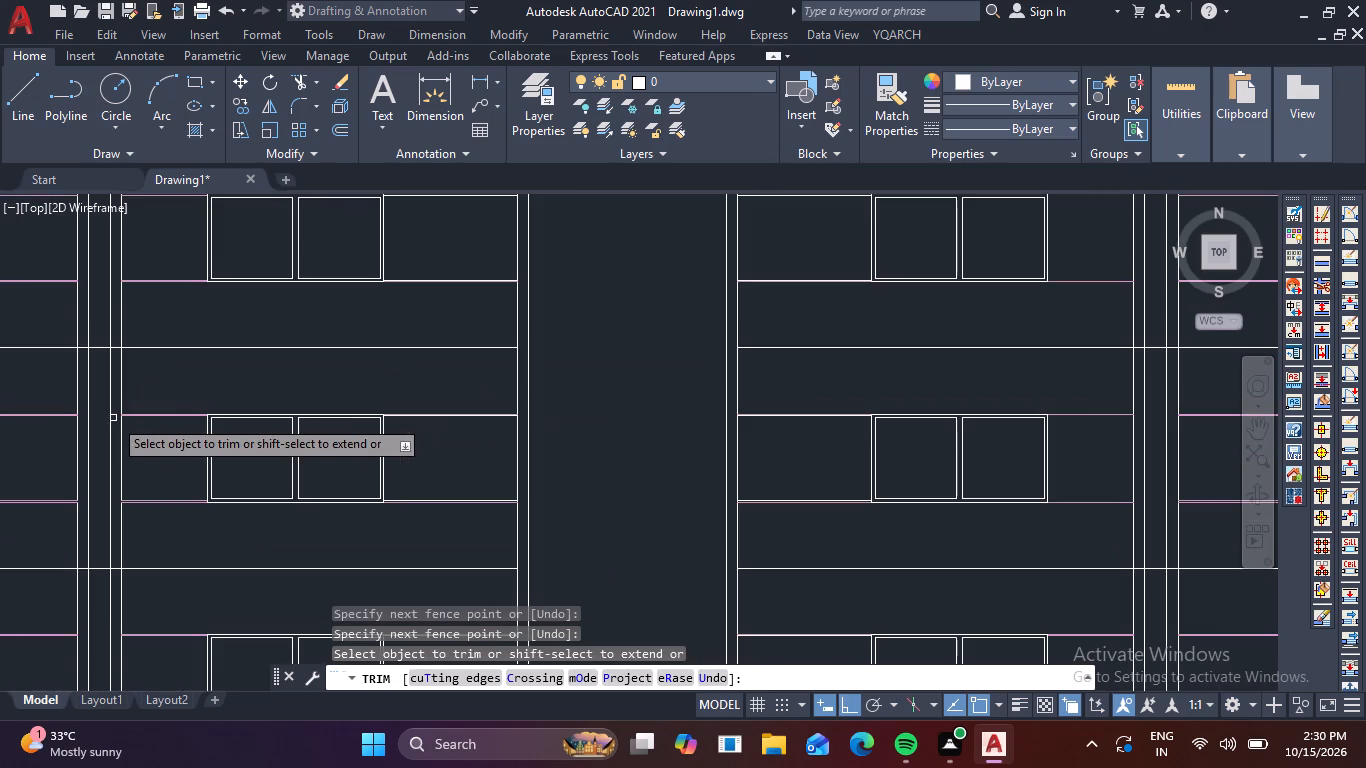
middle_click_drag(37, 442, 321, 504)
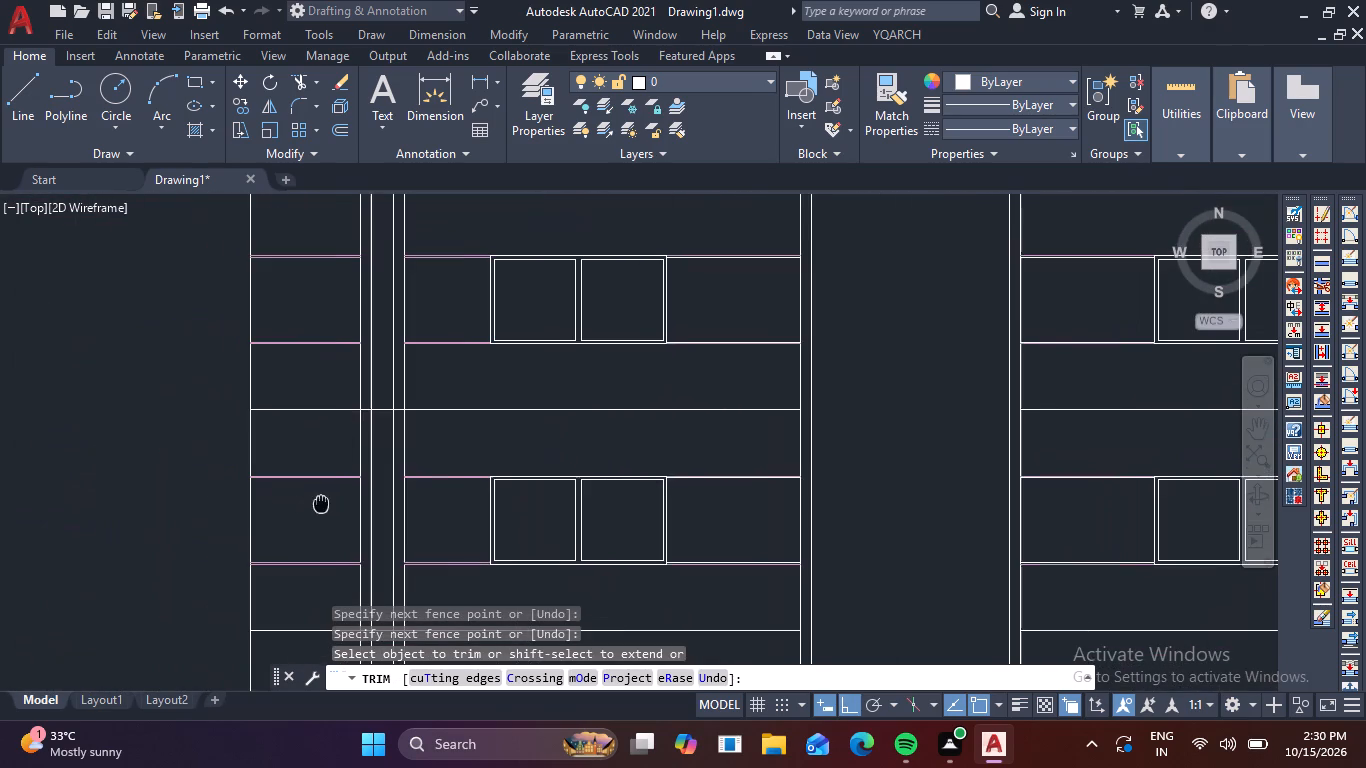
middle_click_drag(321, 504, 322, 504)
scroll(347, 332, "up", 4)
scroll(432, 400, "up", 2)
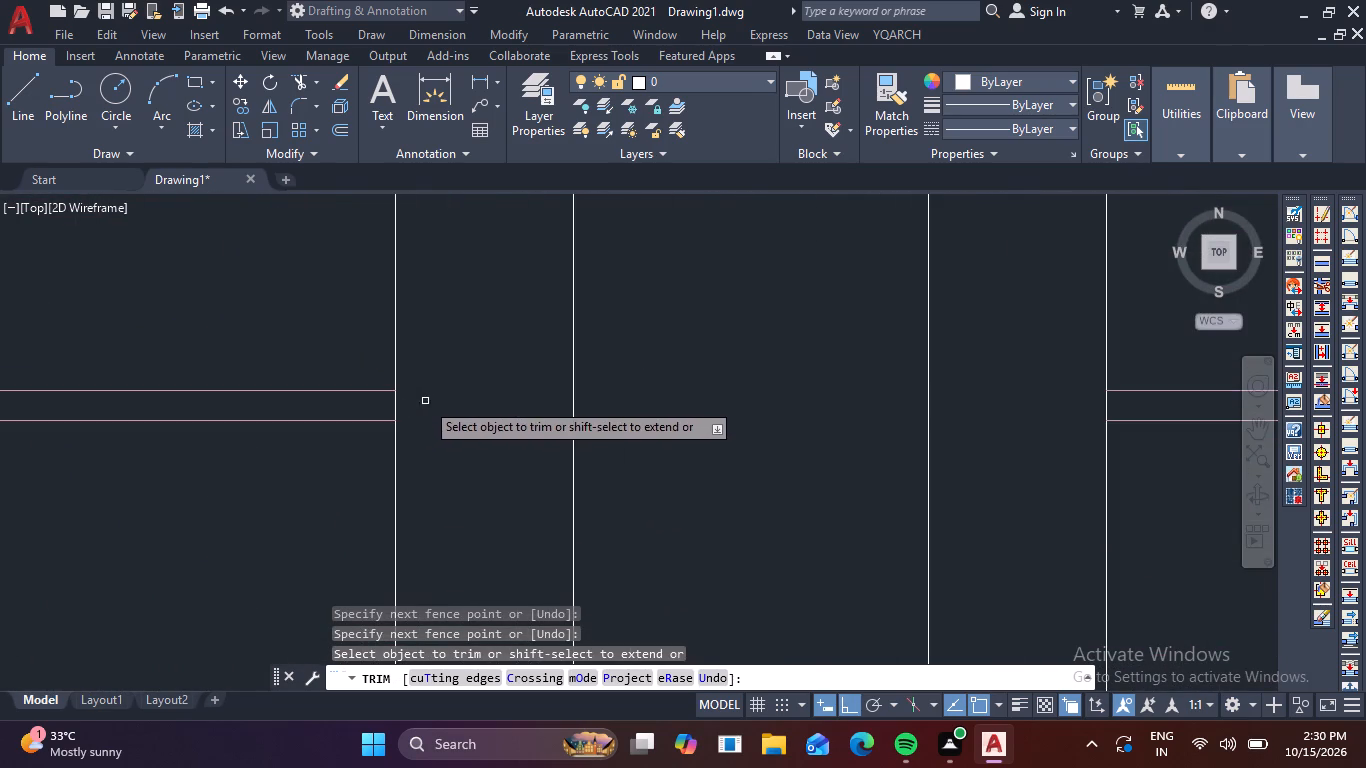
left_click(375, 410)
left_click(414, 405)
Trim the left wall's bay-side and strip-side lines between the fourth bay's upper pair of row lines.
scroll(414, 405, "down", 5)
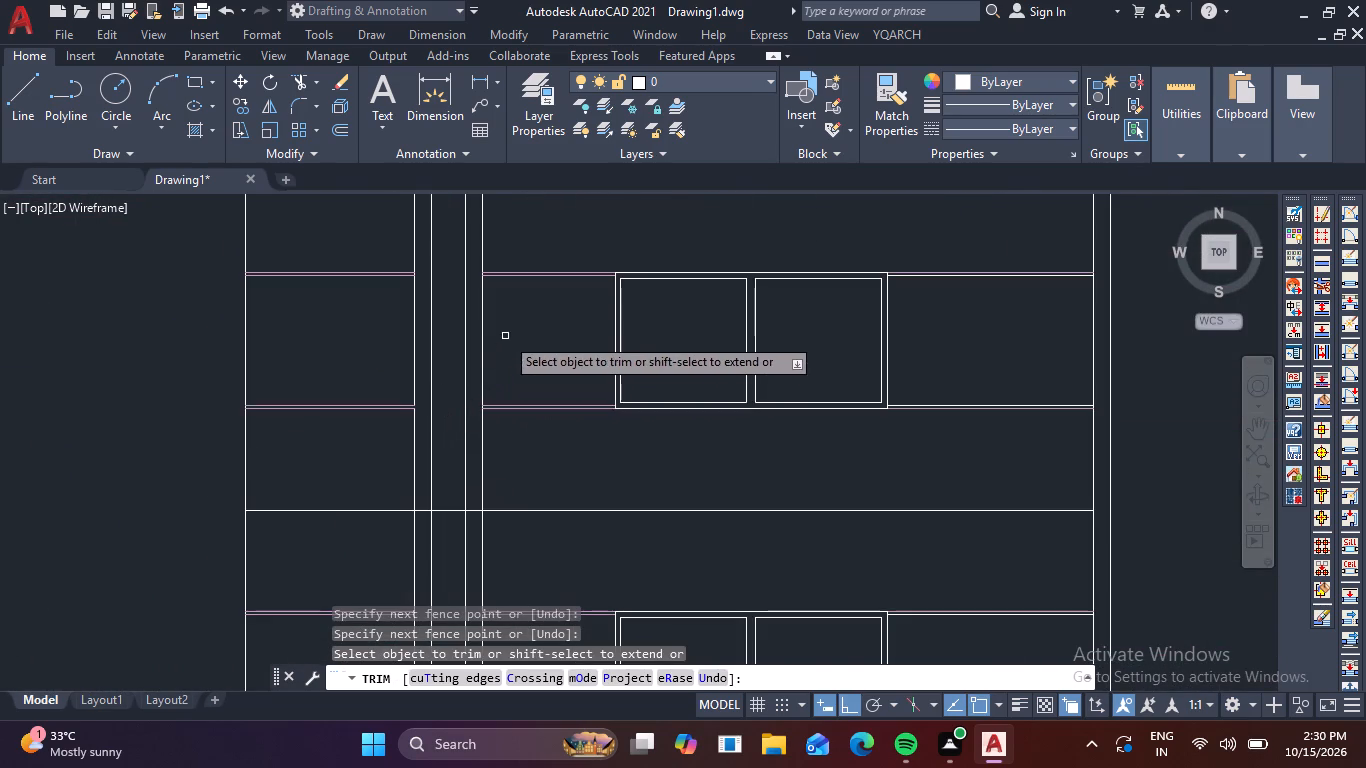
middle_click_drag(507, 332, 584, 599)
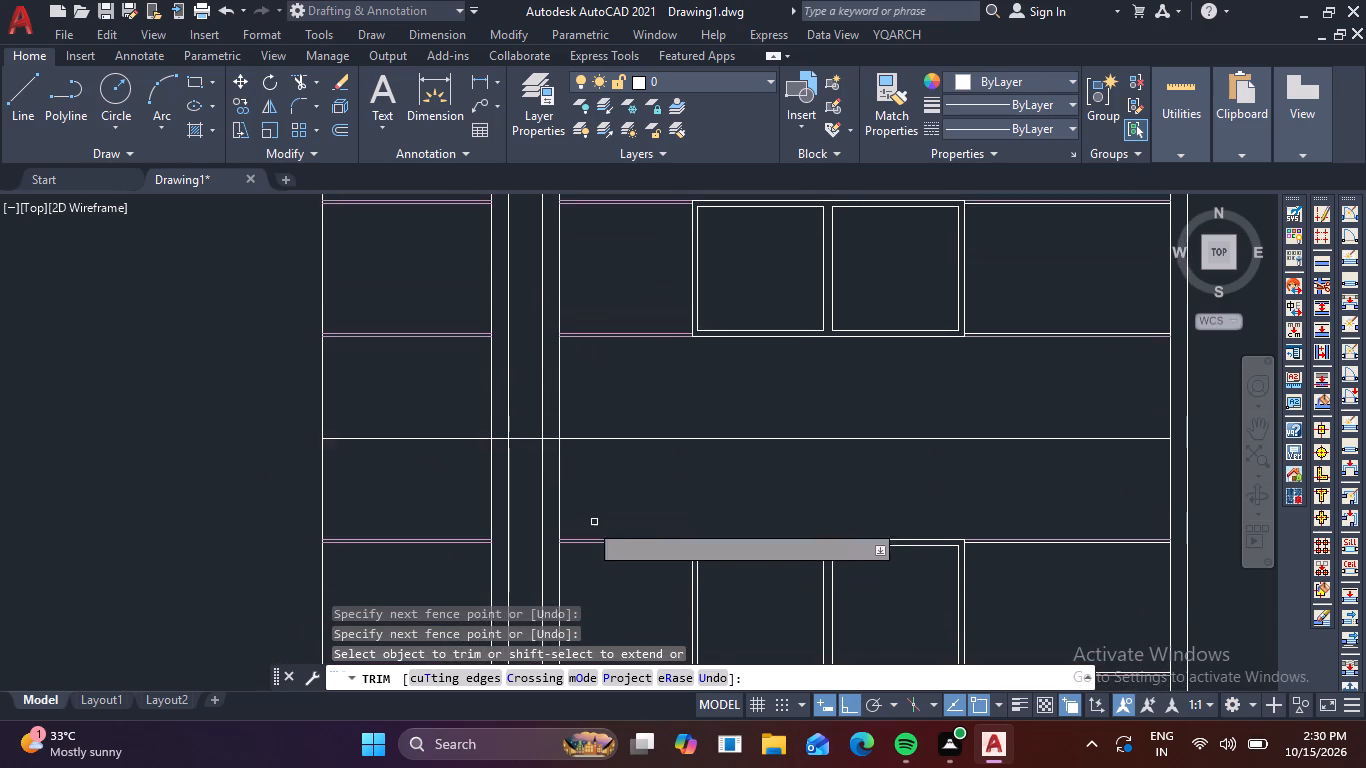
scroll(541, 531, "up", 4)
middle_click_drag(595, 538, 624, 361)
scroll(624, 361, "up", 1)
scroll(677, 443, "up", 2)
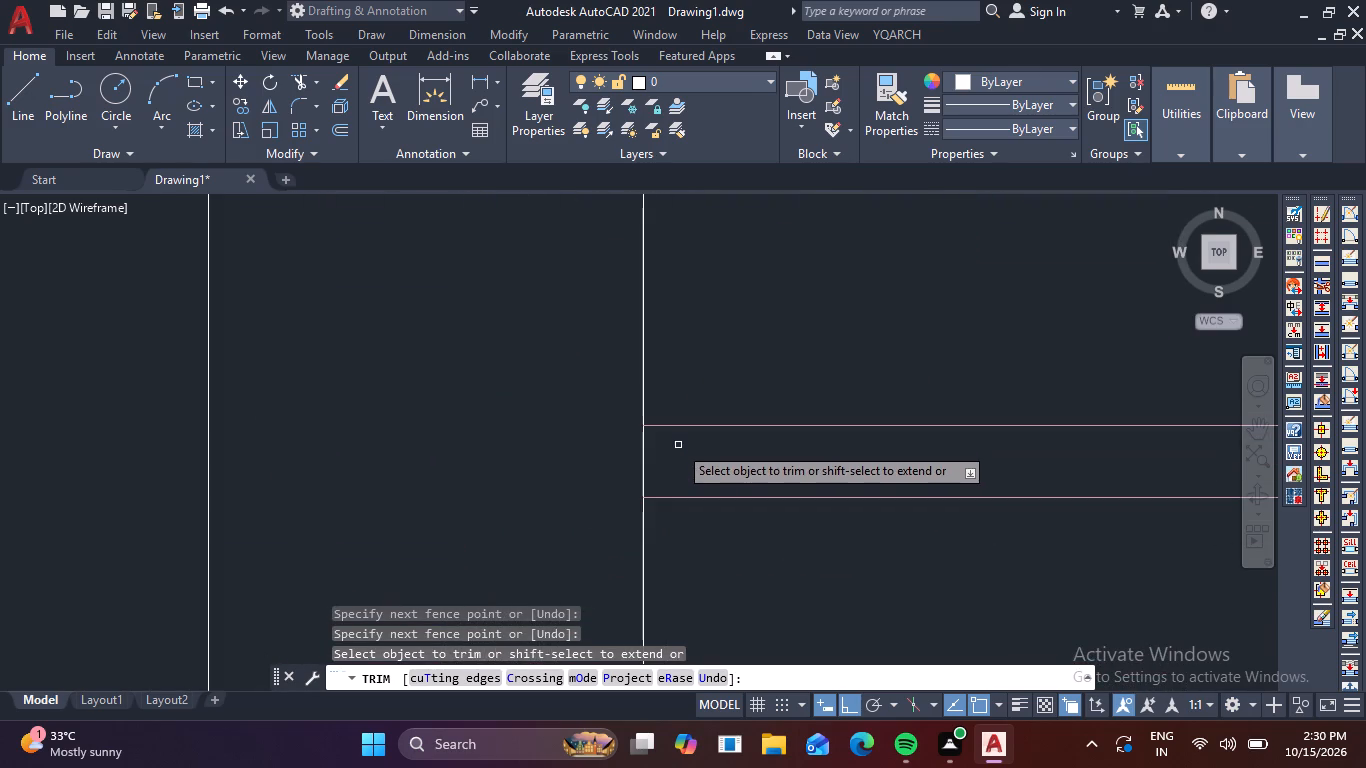
left_click_drag(663, 455, 641, 462)
left_click(582, 474)
scroll(565, 478, "down", 3)
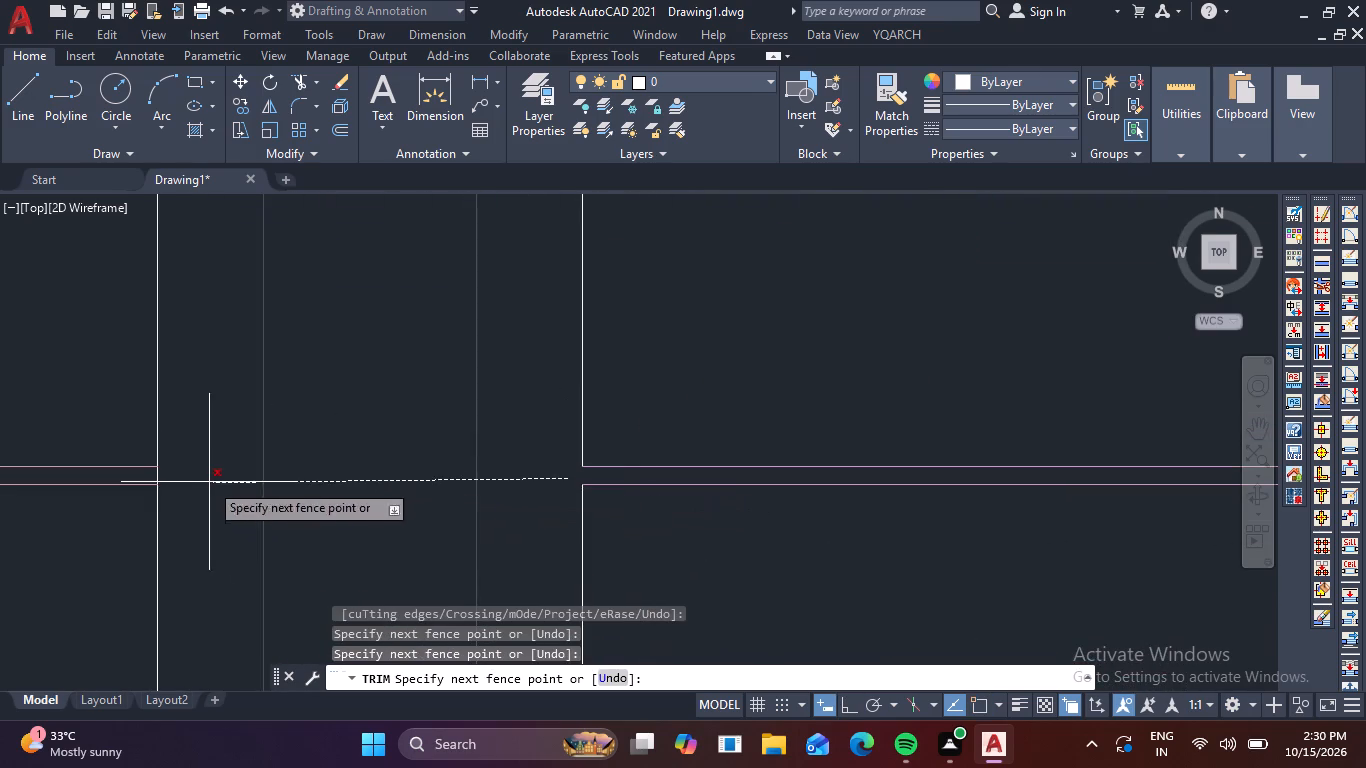
left_click(540, 466)
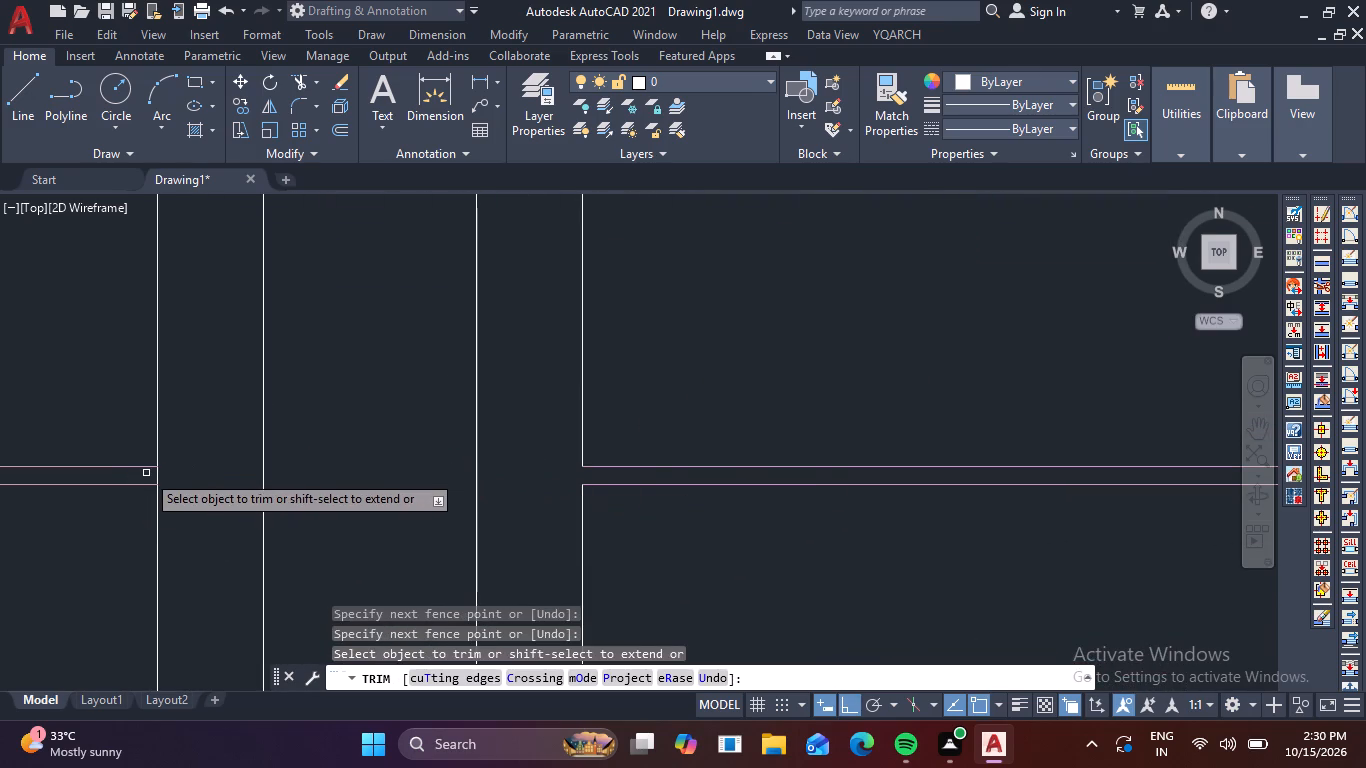
scroll(145, 473, "up", 3)
left_click(142, 474)
left_click(224, 473)
Trim the left wall's bay-side and strip-side lines between the top bay's lower pair of row lines.
scroll(244, 470, "down", 6)
scroll(440, 363, "down", 1)
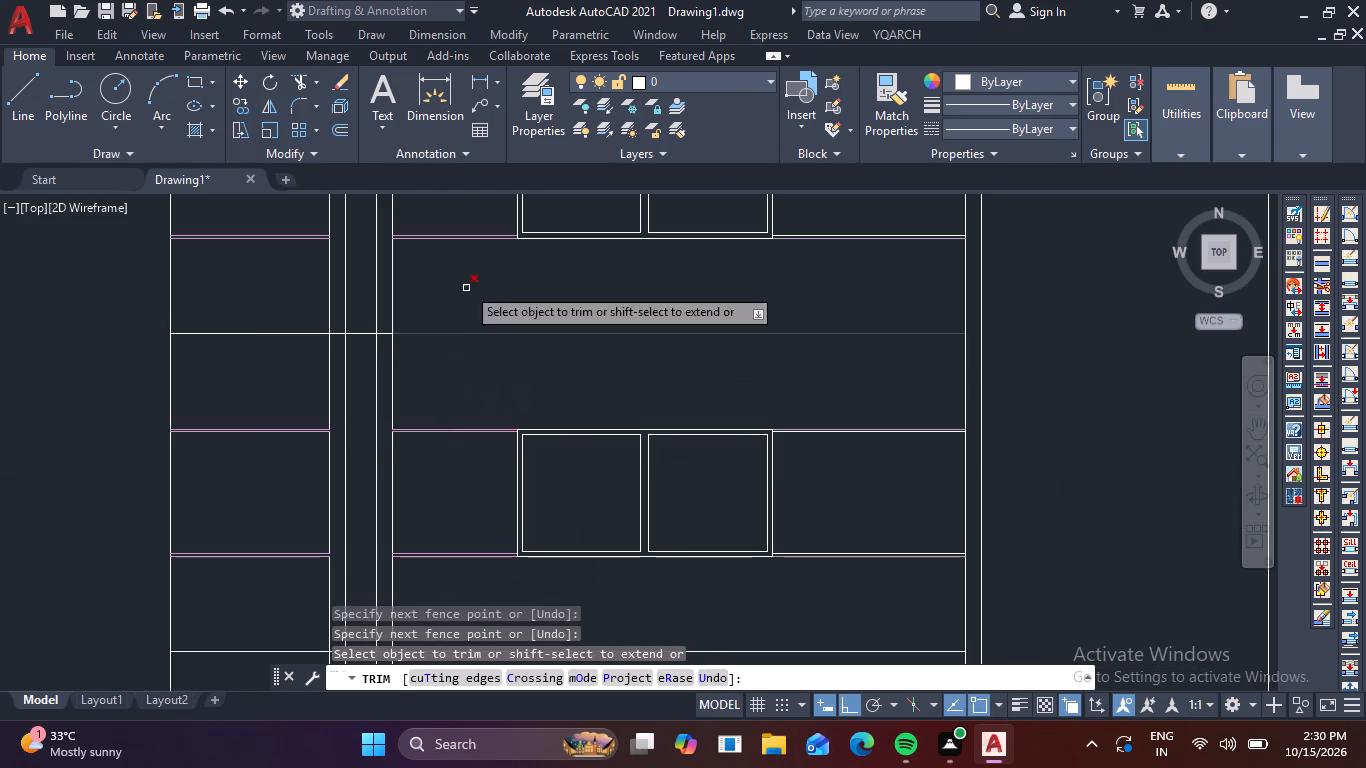
middle_click_drag(475, 260, 534, 429)
scroll(433, 402, "up", 5)
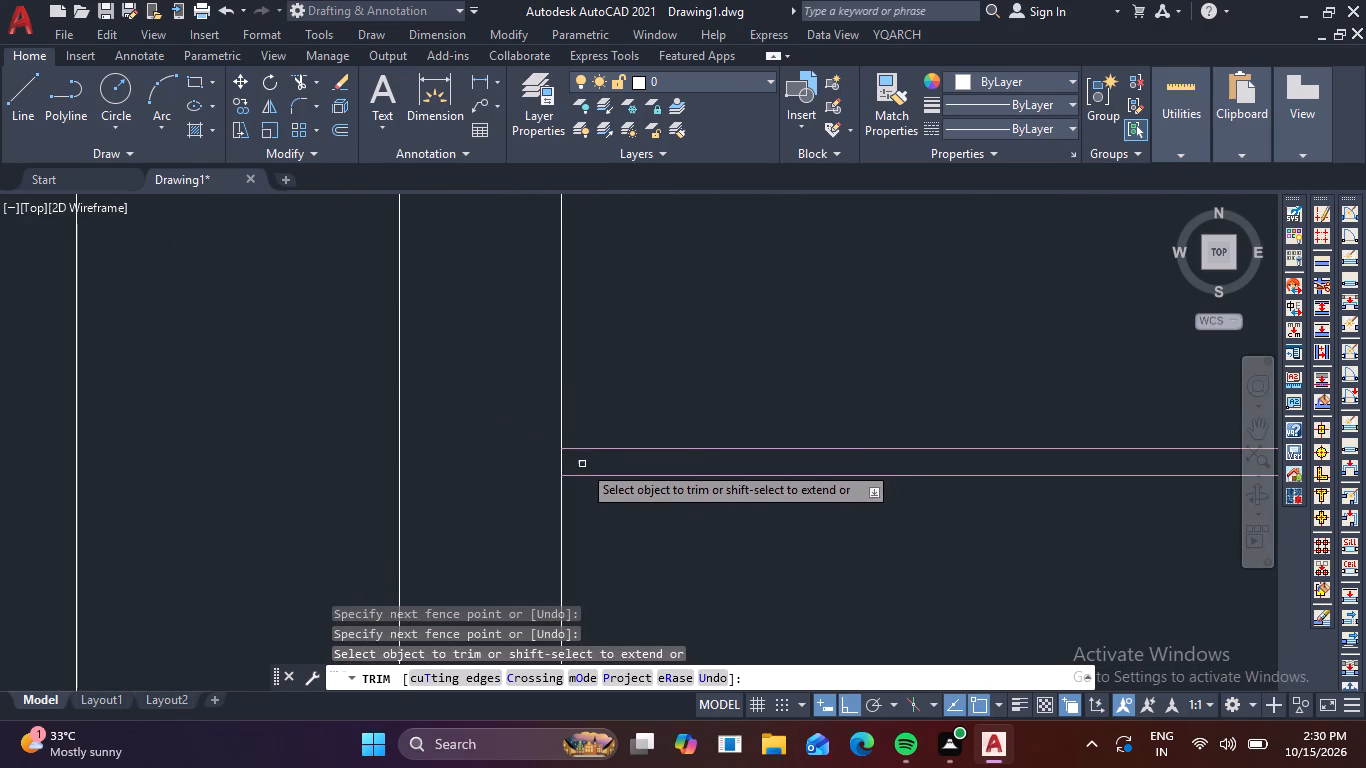
left_click(580, 465)
left_click(549, 465)
scroll(423, 460, "down", 3)
scroll(294, 450, "up", 5)
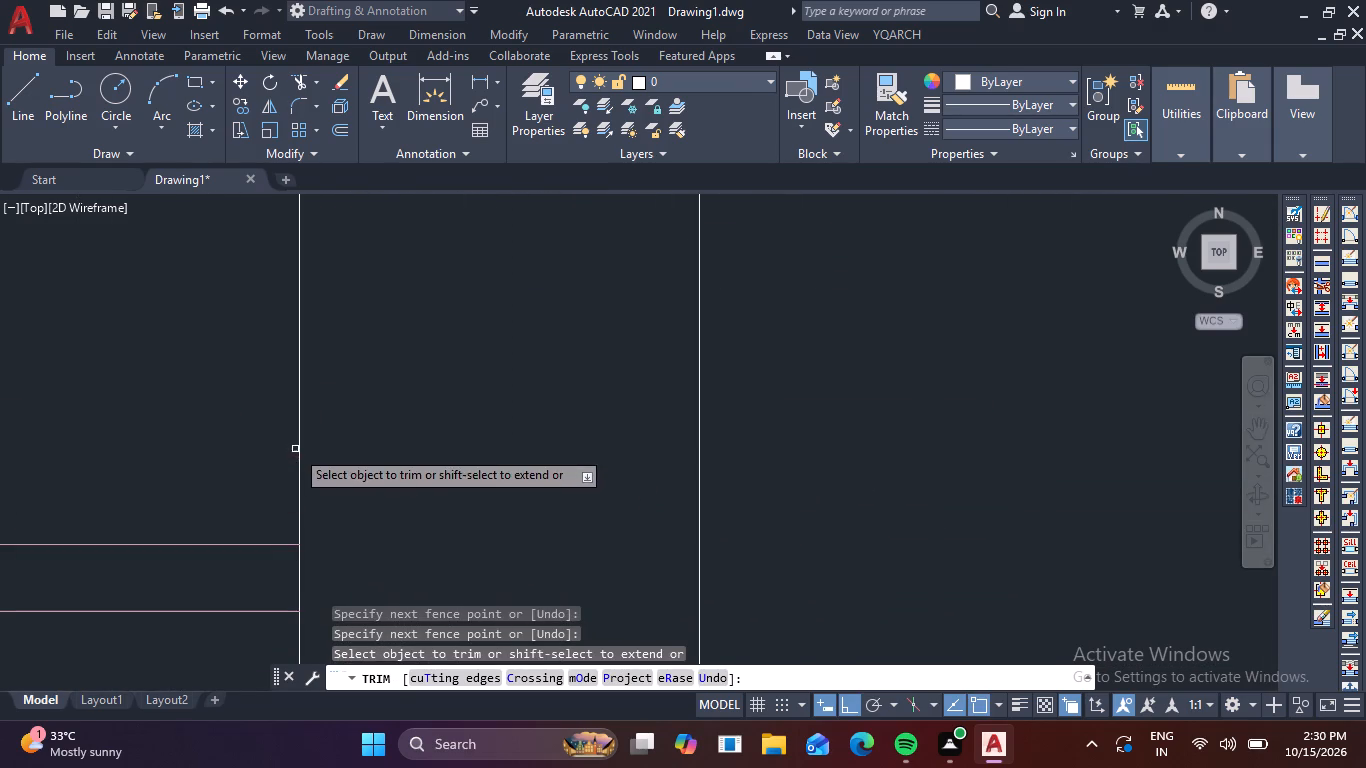
left_click(292, 566)
left_click(349, 556)
Trim the left wall's bay-side and strip-side lines between the top bay's upper pair of row lines.
scroll(371, 542, "down", 6)
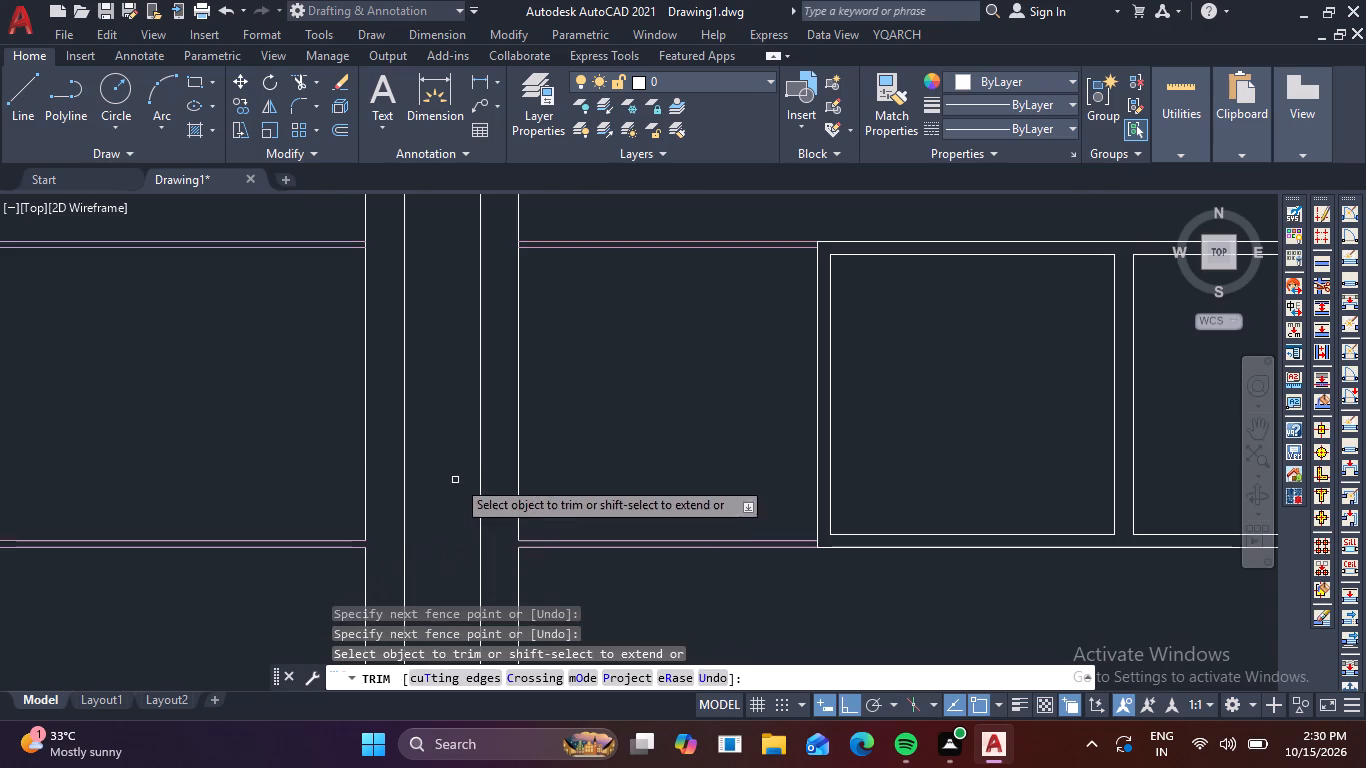
scroll(521, 236, "up", 6)
left_click(394, 386)
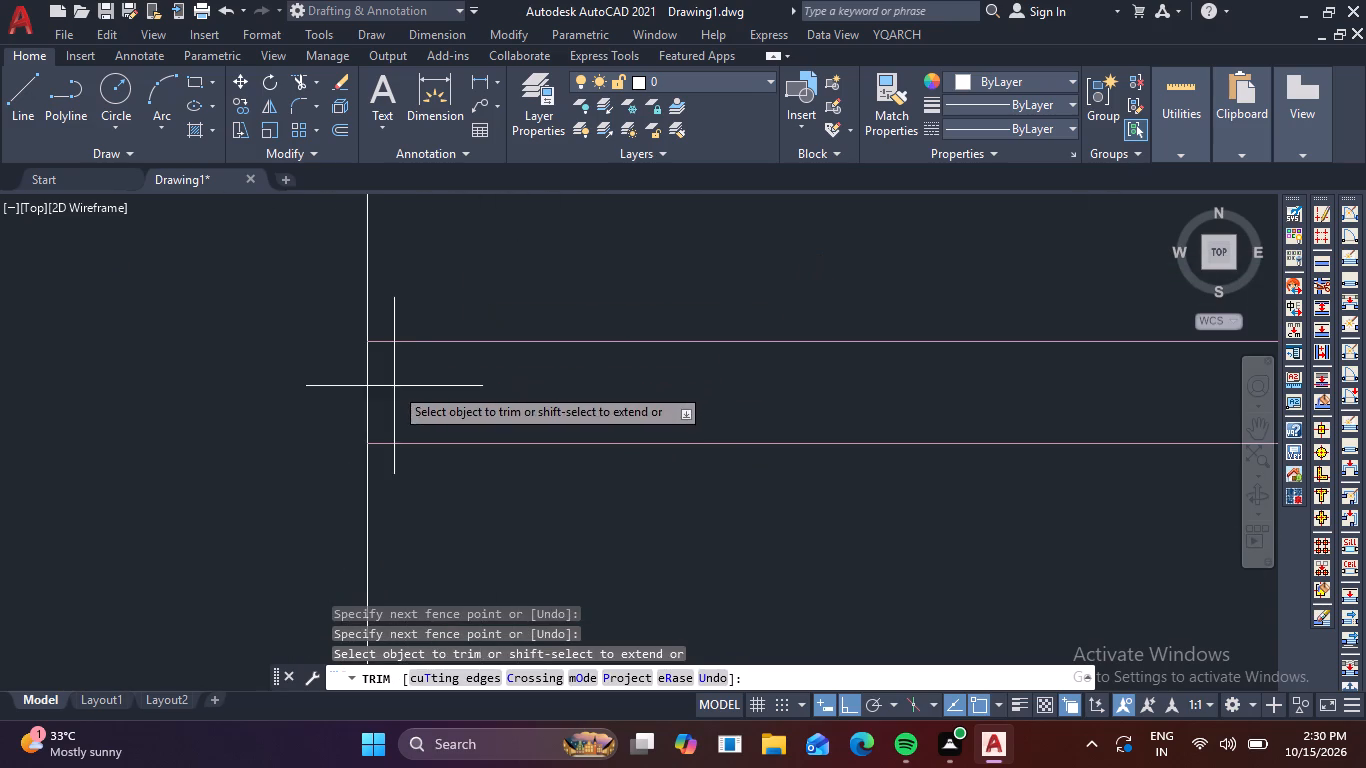
left_click(323, 386)
scroll(323, 386, "down", 6)
scroll(175, 389, "down", 2)
scroll(135, 385, "up", 3)
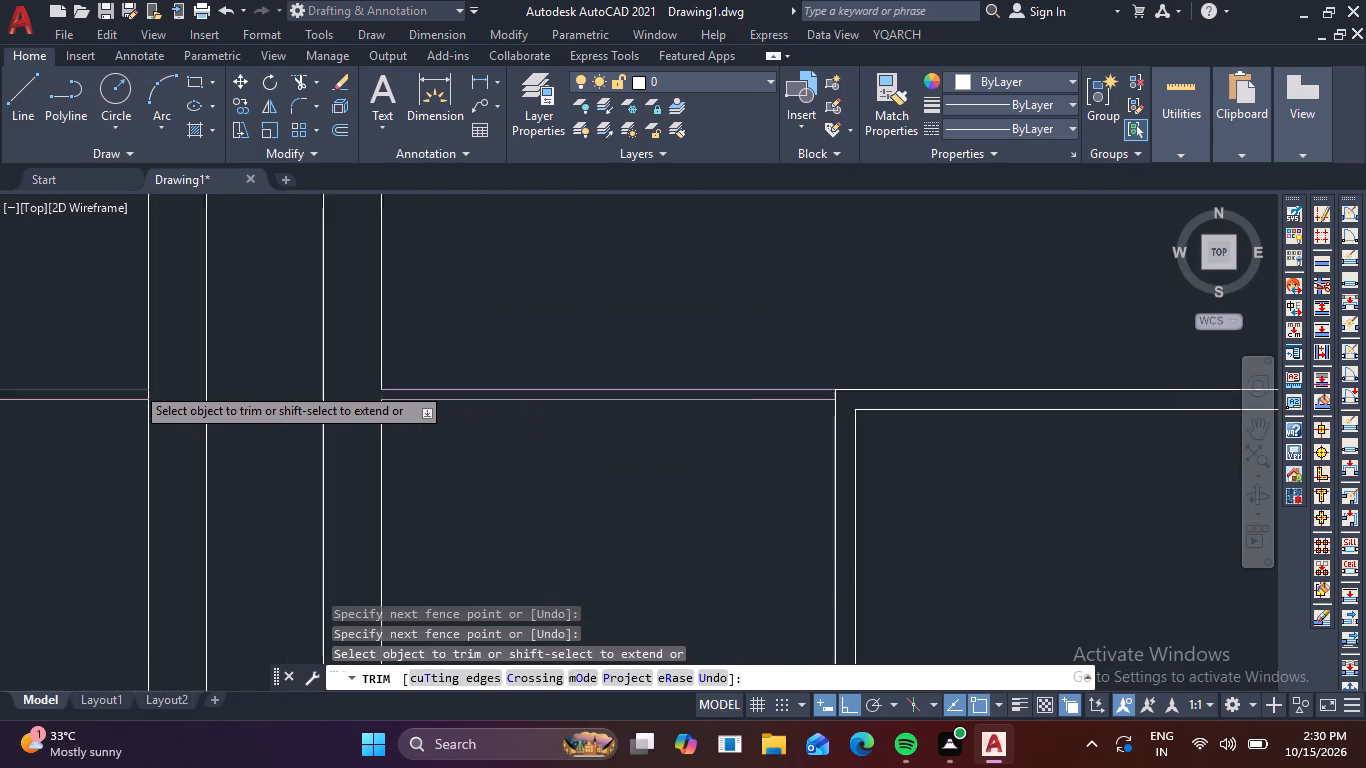
scroll(135, 385, "up", 6)
left_click_drag(202, 440, 214, 440)
left_click_drag(288, 445, 316, 445)
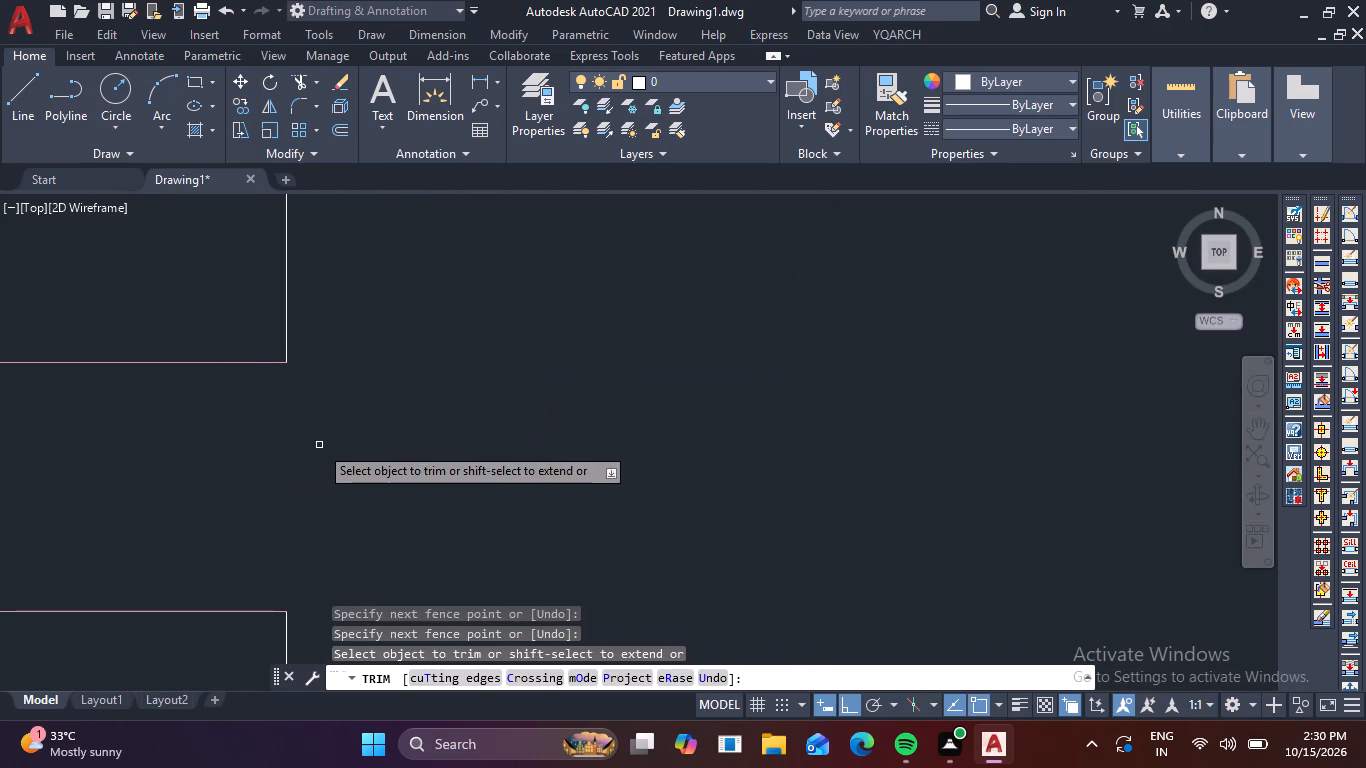
Trim the left passage wall's bay-side line between the top bay's upper pair of row lines.
scroll(323, 443, "down", 13)
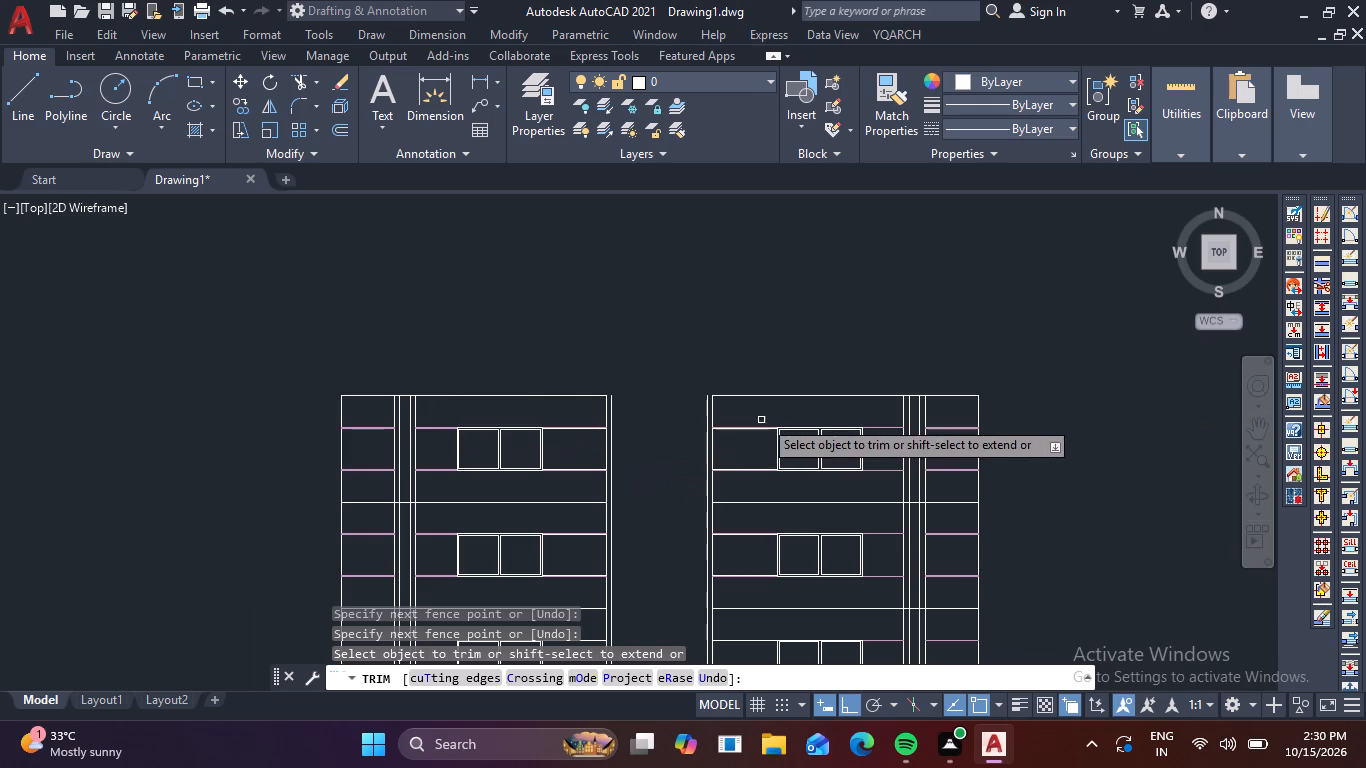
scroll(603, 429, "up", 7)
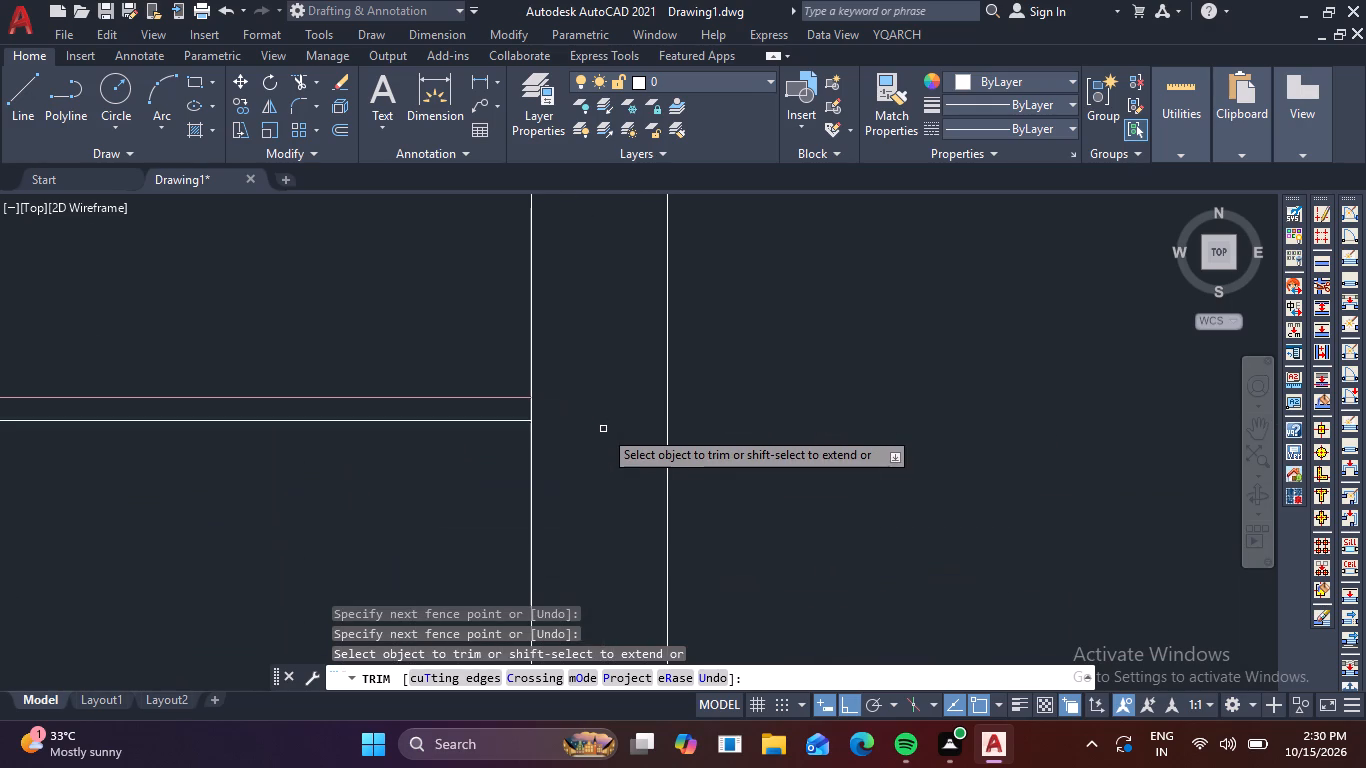
scroll(547, 404, "up", 2)
left_click(541, 404)
left_click(467, 419)
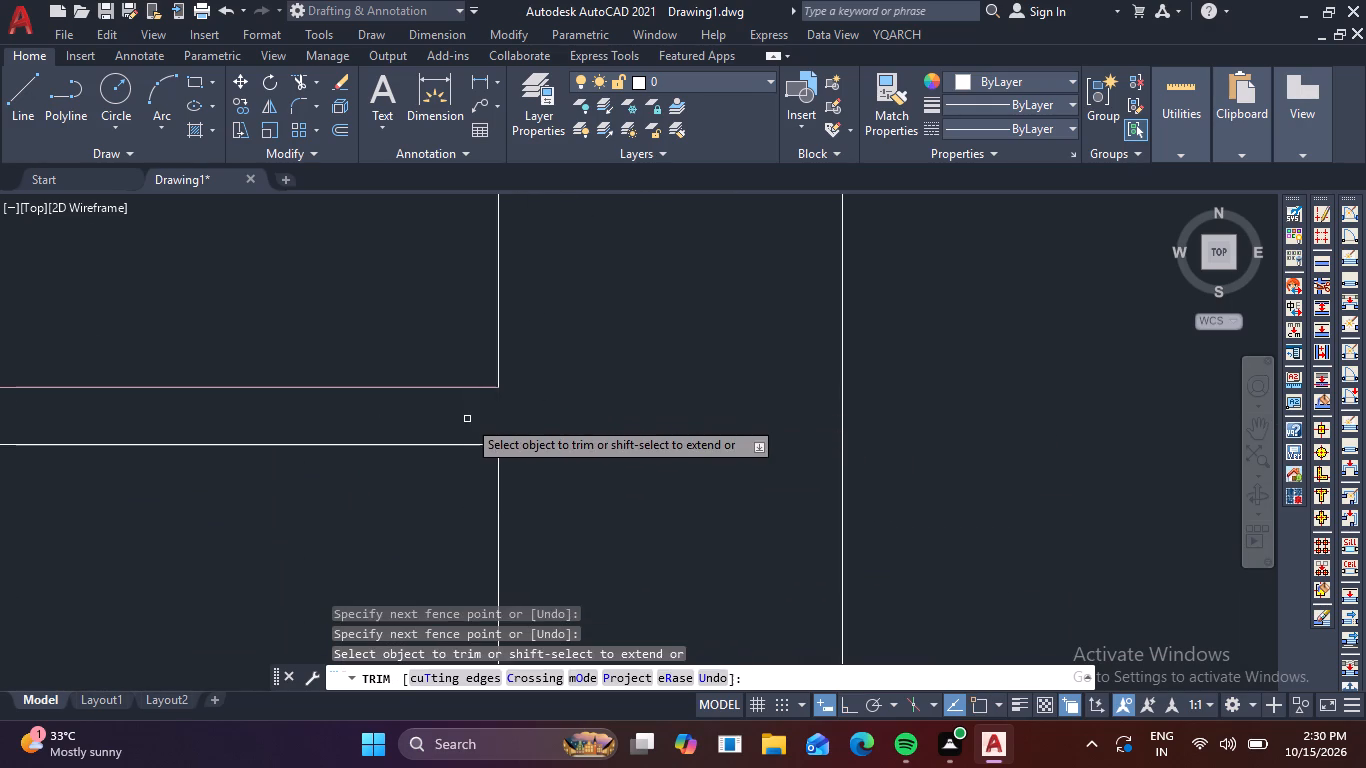
Trim the left passage wall's bay-side line between the top bay's lower pair of row lines.
scroll(477, 414, "down", 6)
middle_click_drag(487, 558, 456, 321)
scroll(489, 350, "up", 5)
left_click(260, 273)
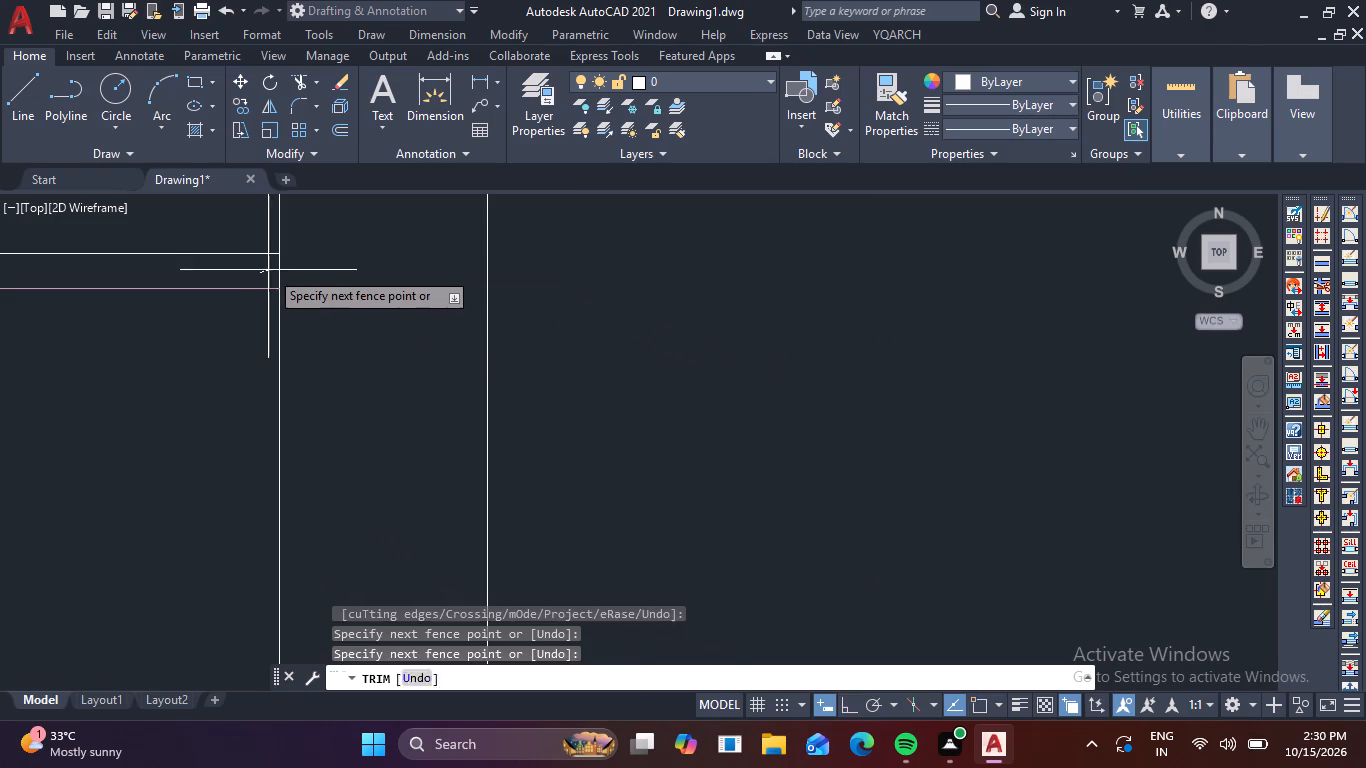
left_click(302, 277)
Trim the left passage wall's bay-side line between the fourth bay's upper pair of row lines.
scroll(319, 275, "down", 4)
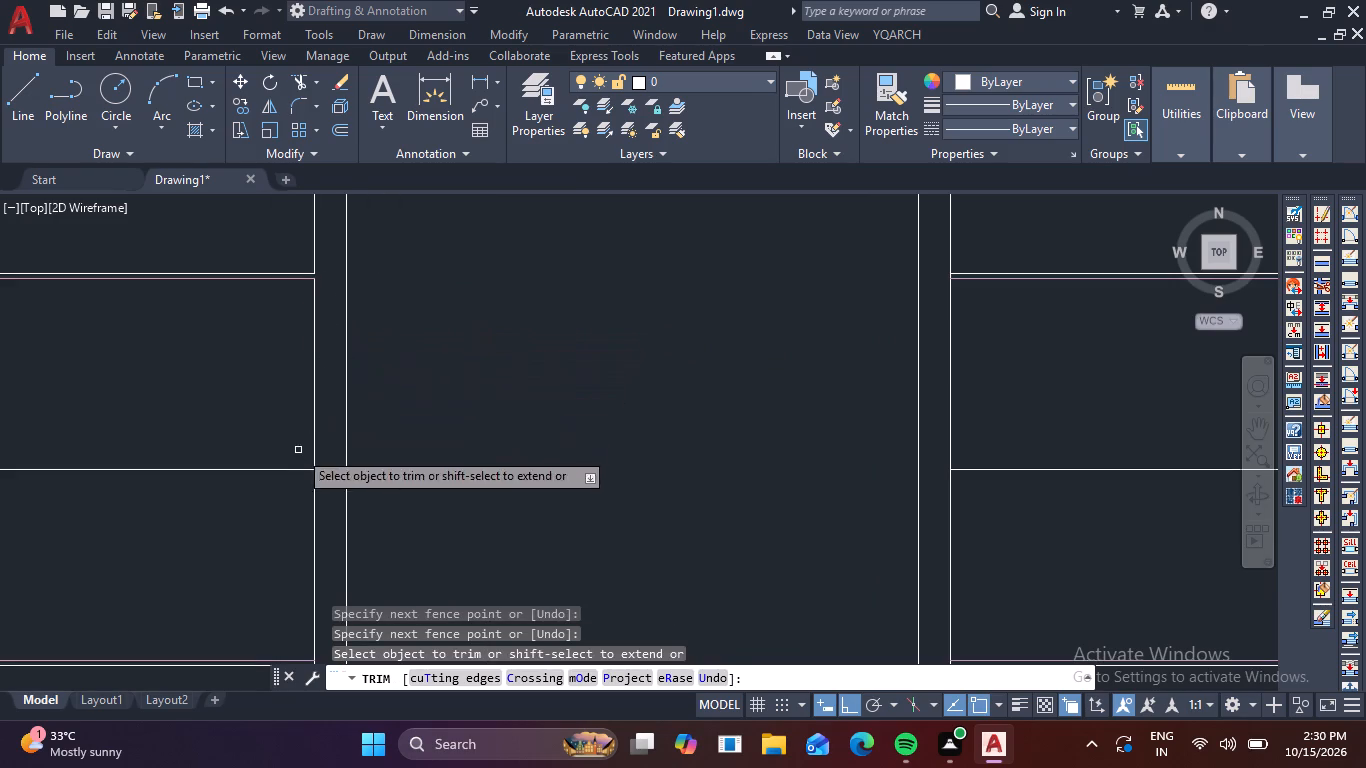
middle_click_drag(333, 512, 428, 245)
scroll(397, 406, "up", 3)
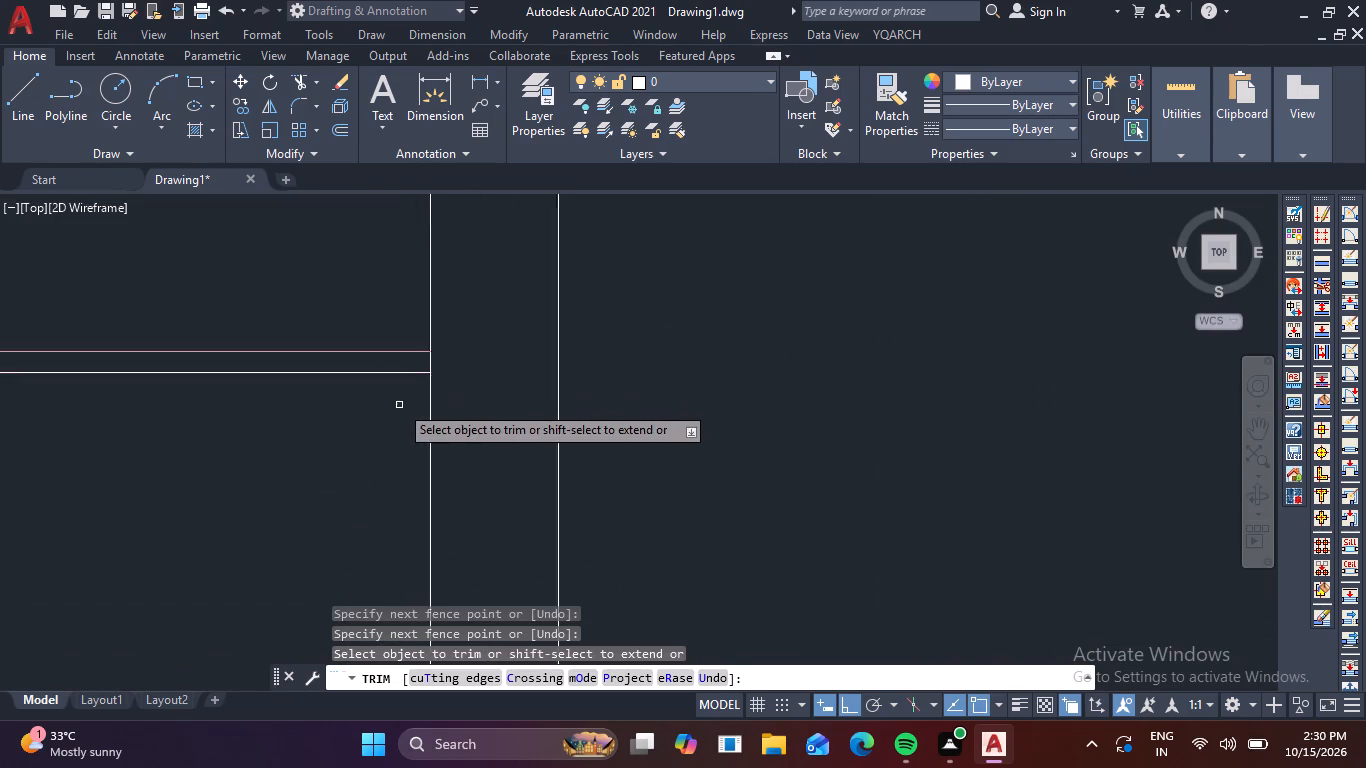
scroll(400, 402, "up", 2)
left_click(457, 310)
left_click(499, 303)
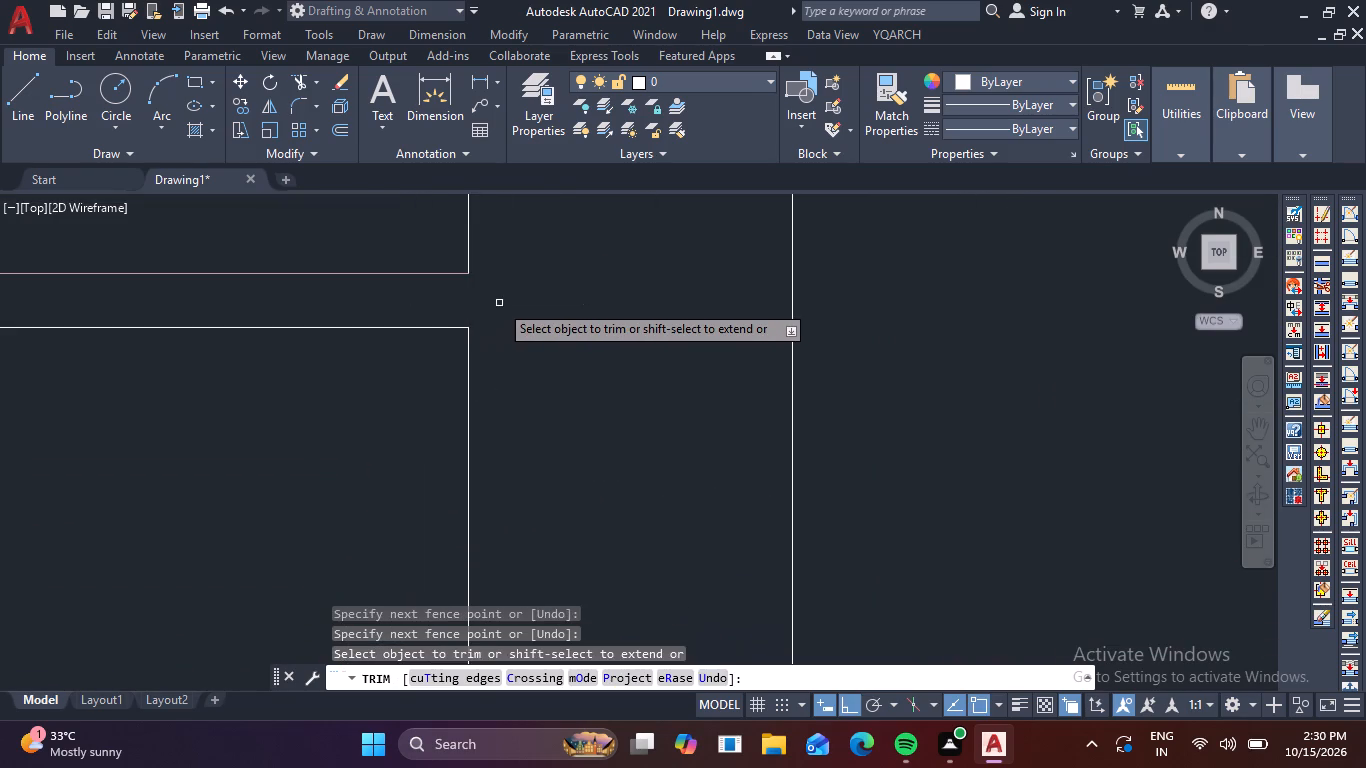
Trim the left passage wall's bay-side line between the third bay's upper pair of row lines.
scroll(499, 303, "down", 7)
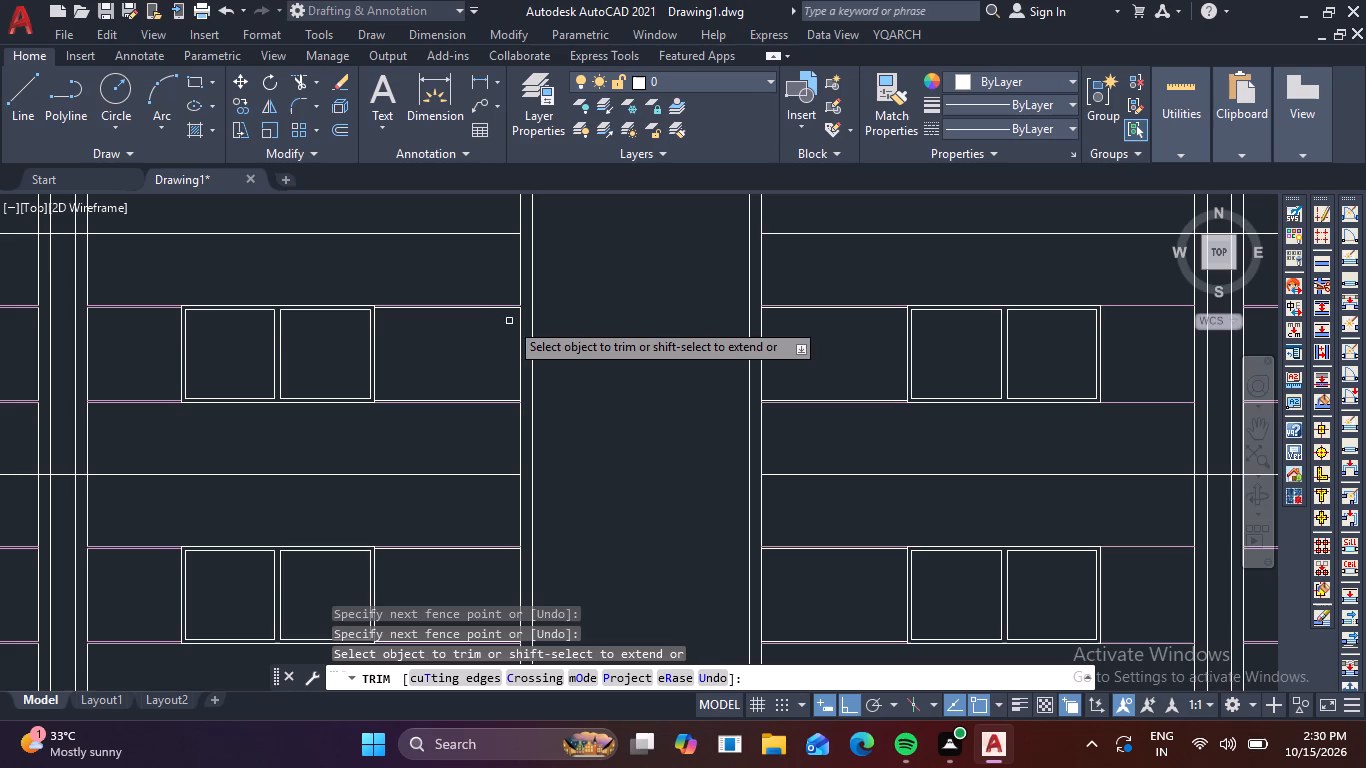
scroll(439, 375, "up", 4)
scroll(439, 375, "down", 2)
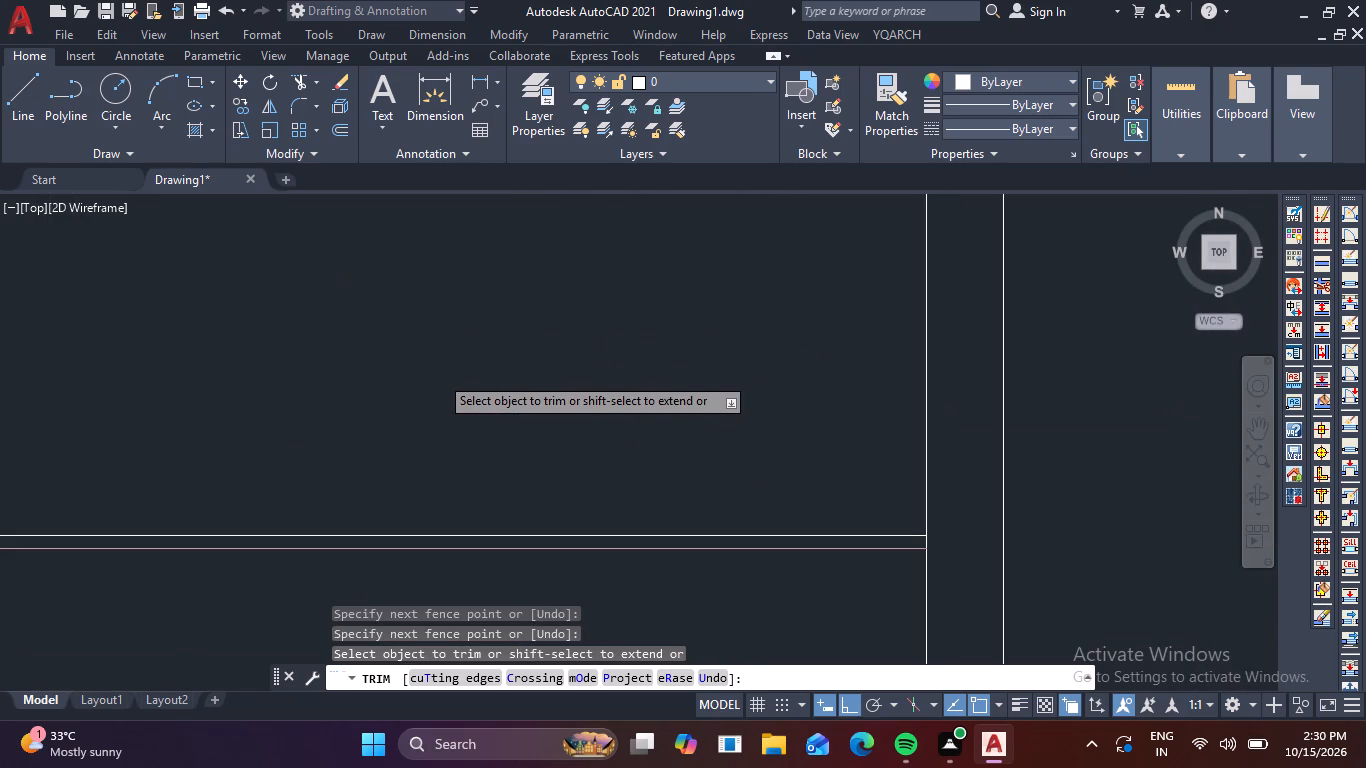
scroll(439, 375, "down", 4)
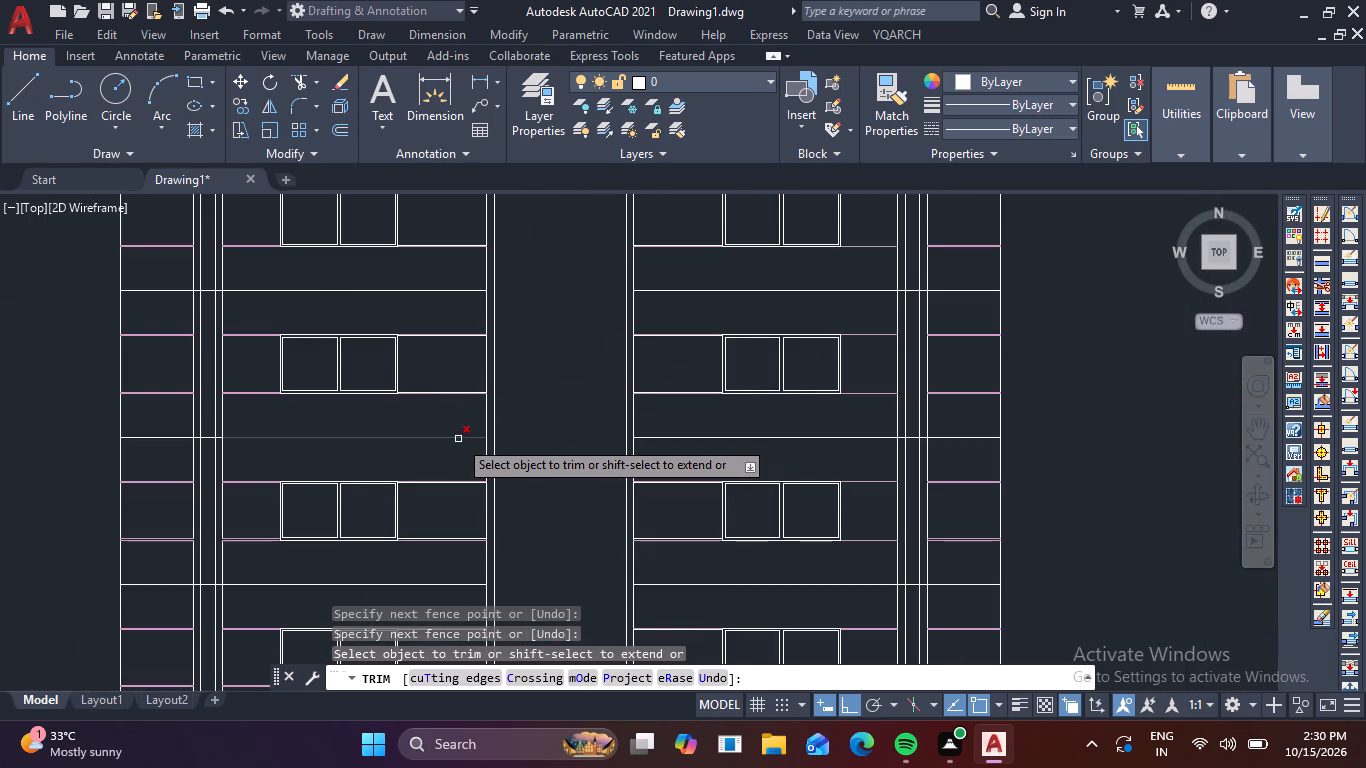
scroll(848, 481, "up", 4)
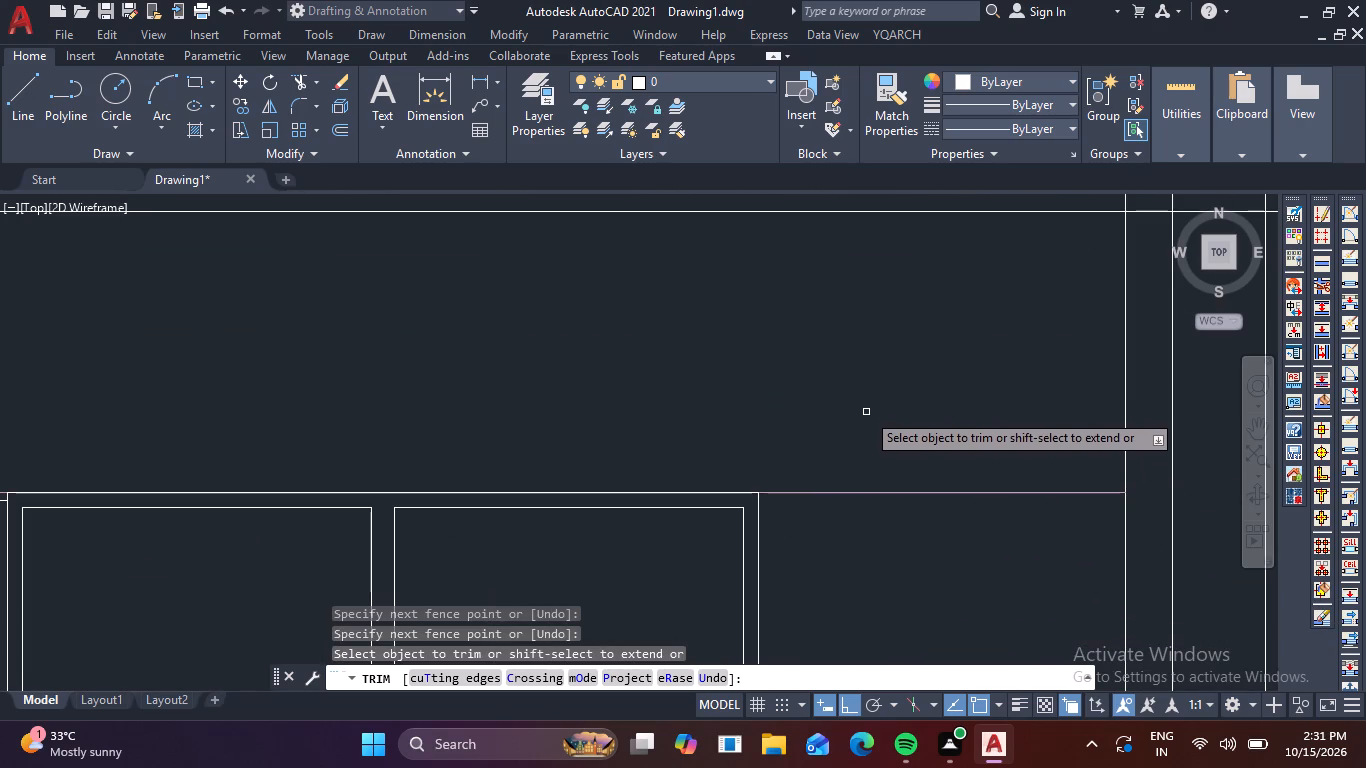
scroll(854, 449, "down", 3)
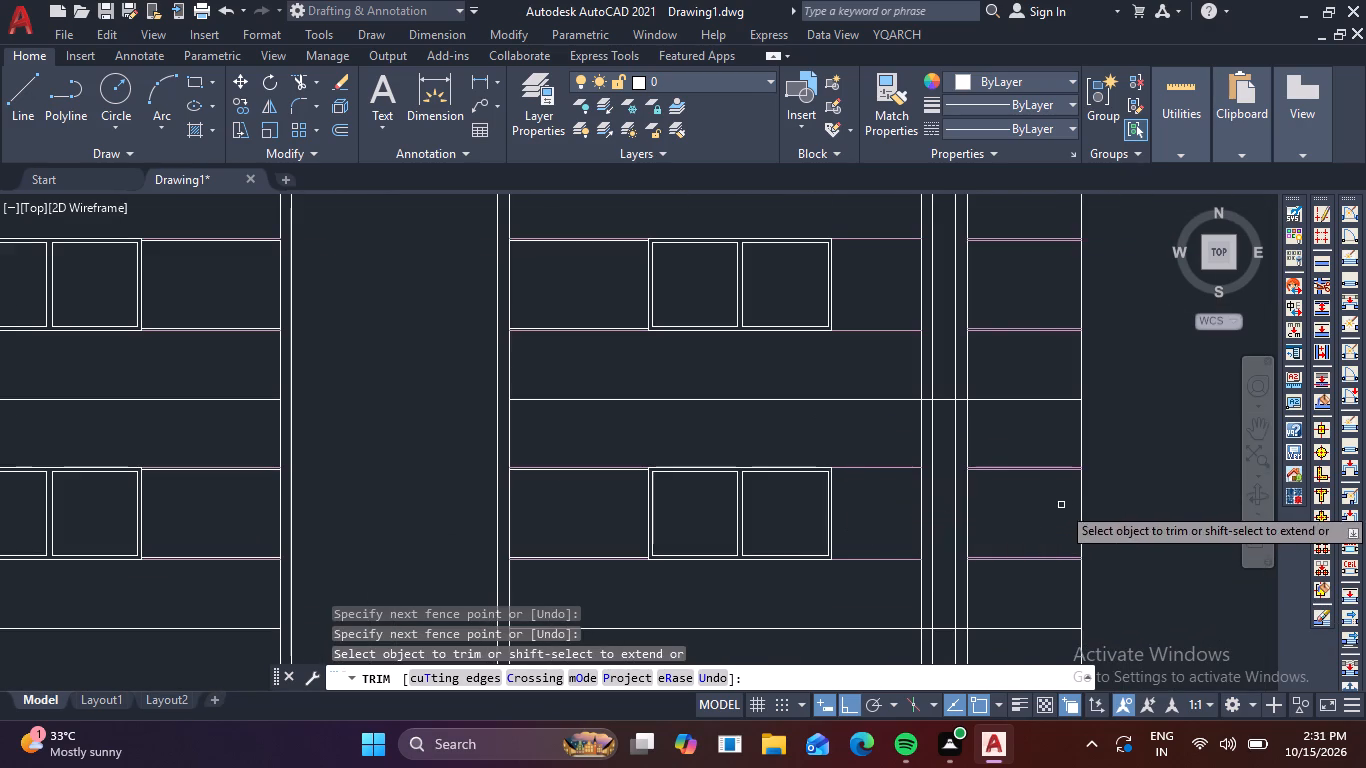
scroll(593, 486, "up", 4)
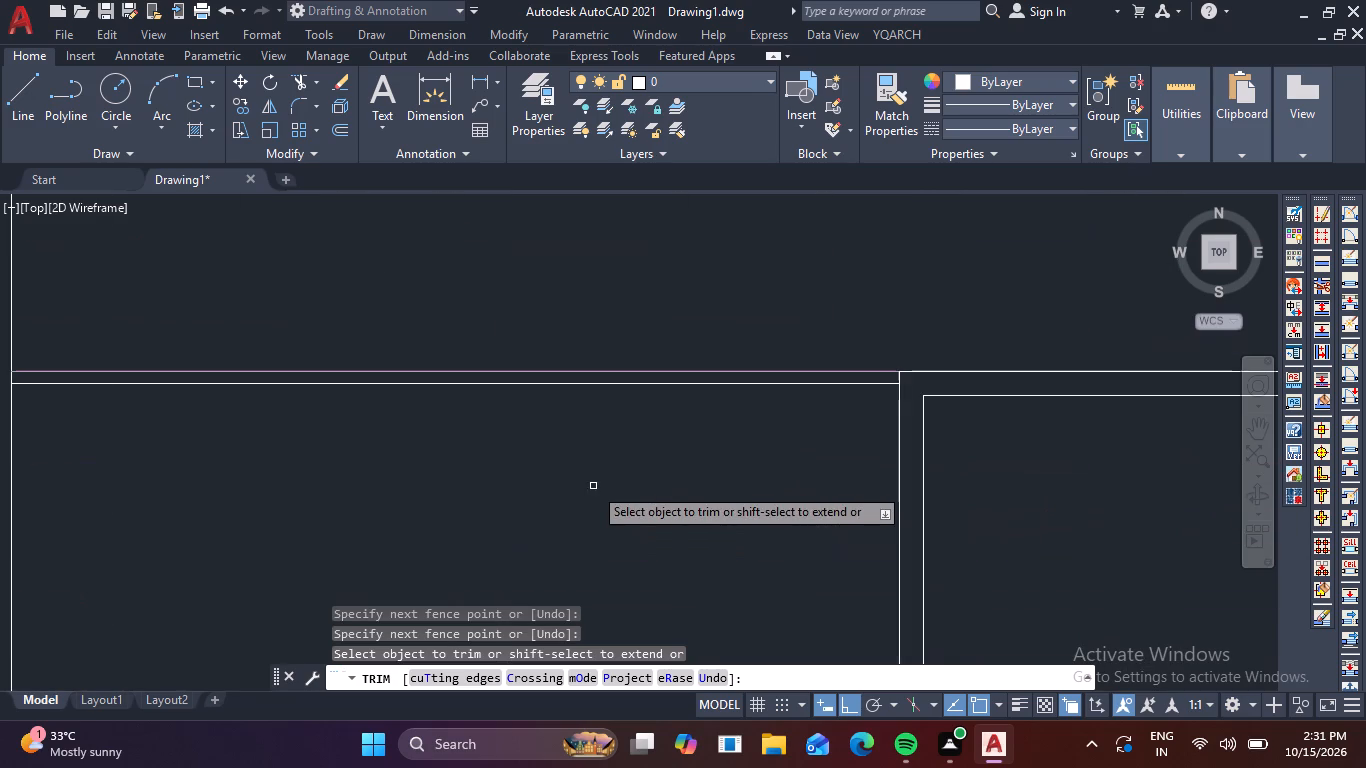
scroll(593, 486, "down", 4)
scroll(227, 475, "up", 4)
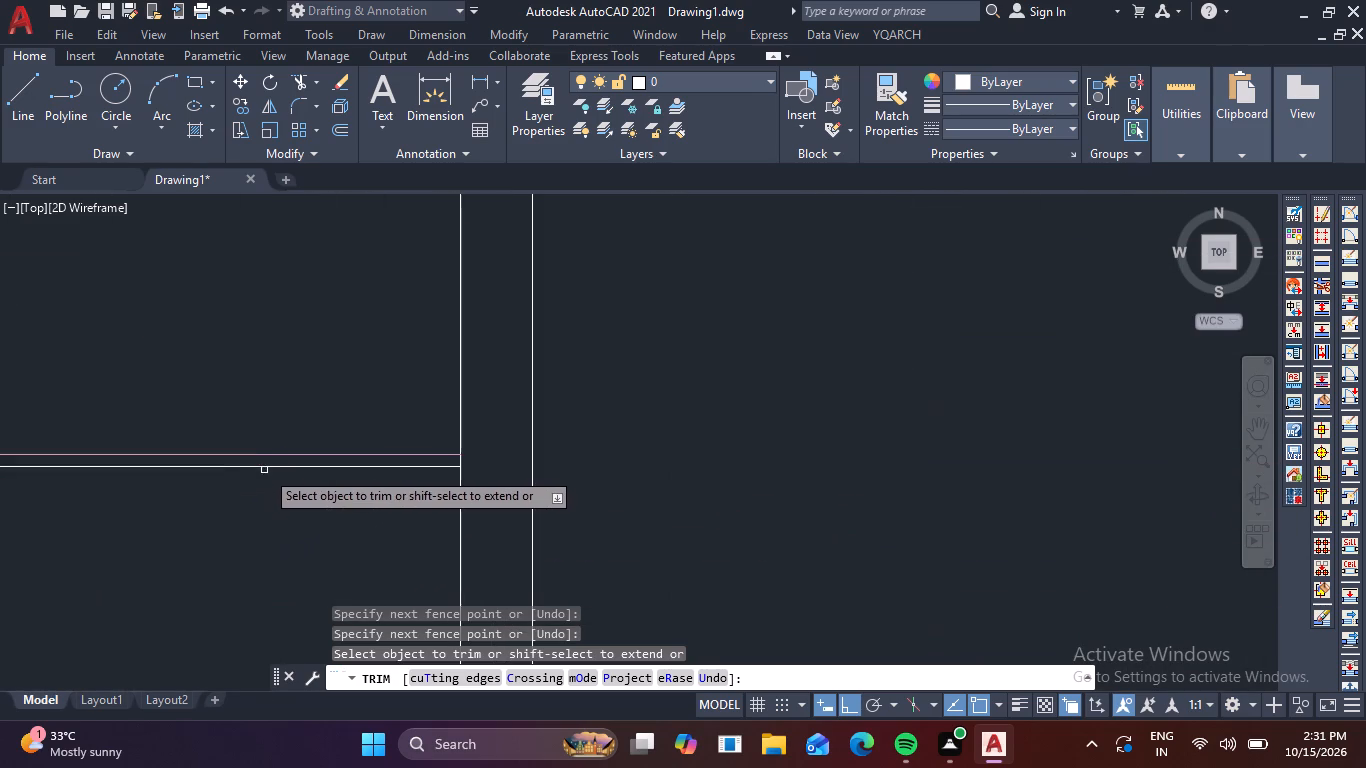
scroll(489, 446, "up", 4)
left_click(281, 539)
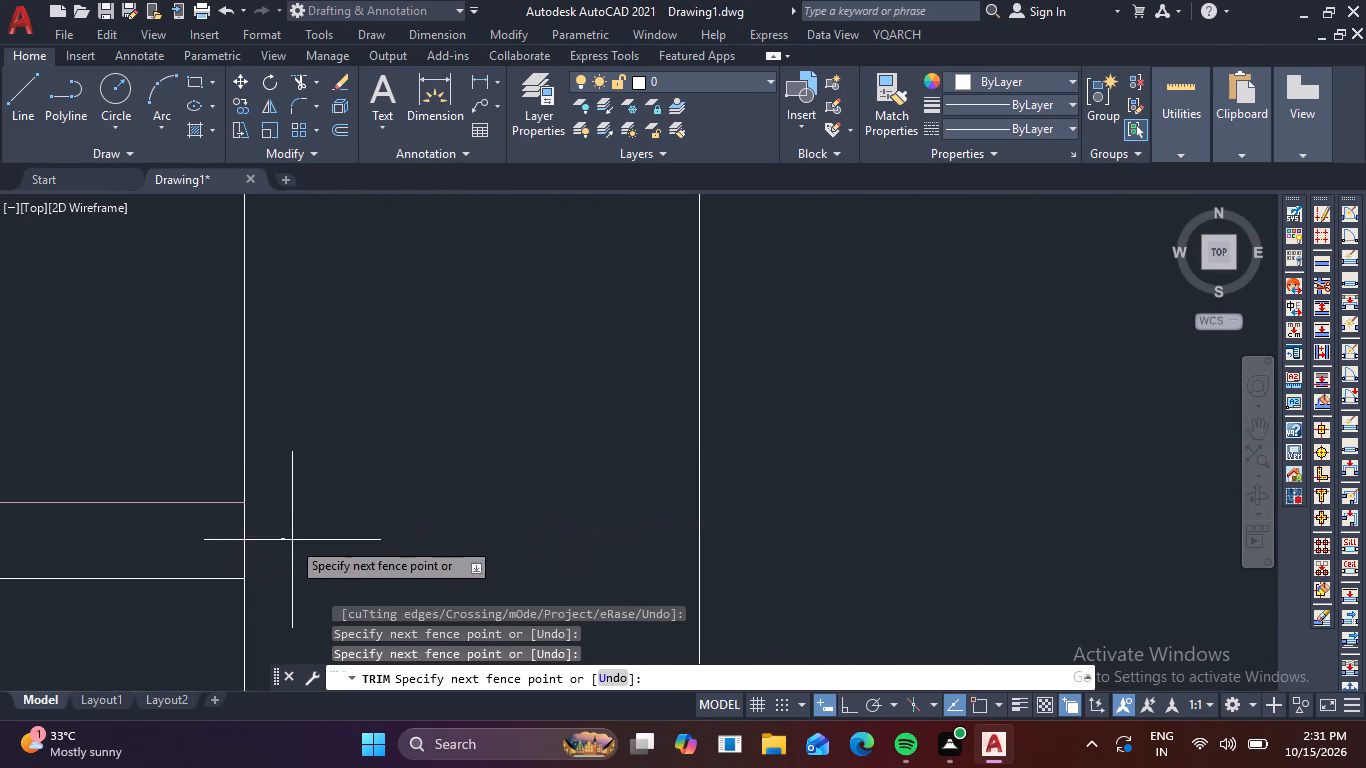
left_click(204, 543)
Trim the left passage wall's bay-side line between the fourth bay's lower pair of row lines.
scroll(210, 538, "down", 5)
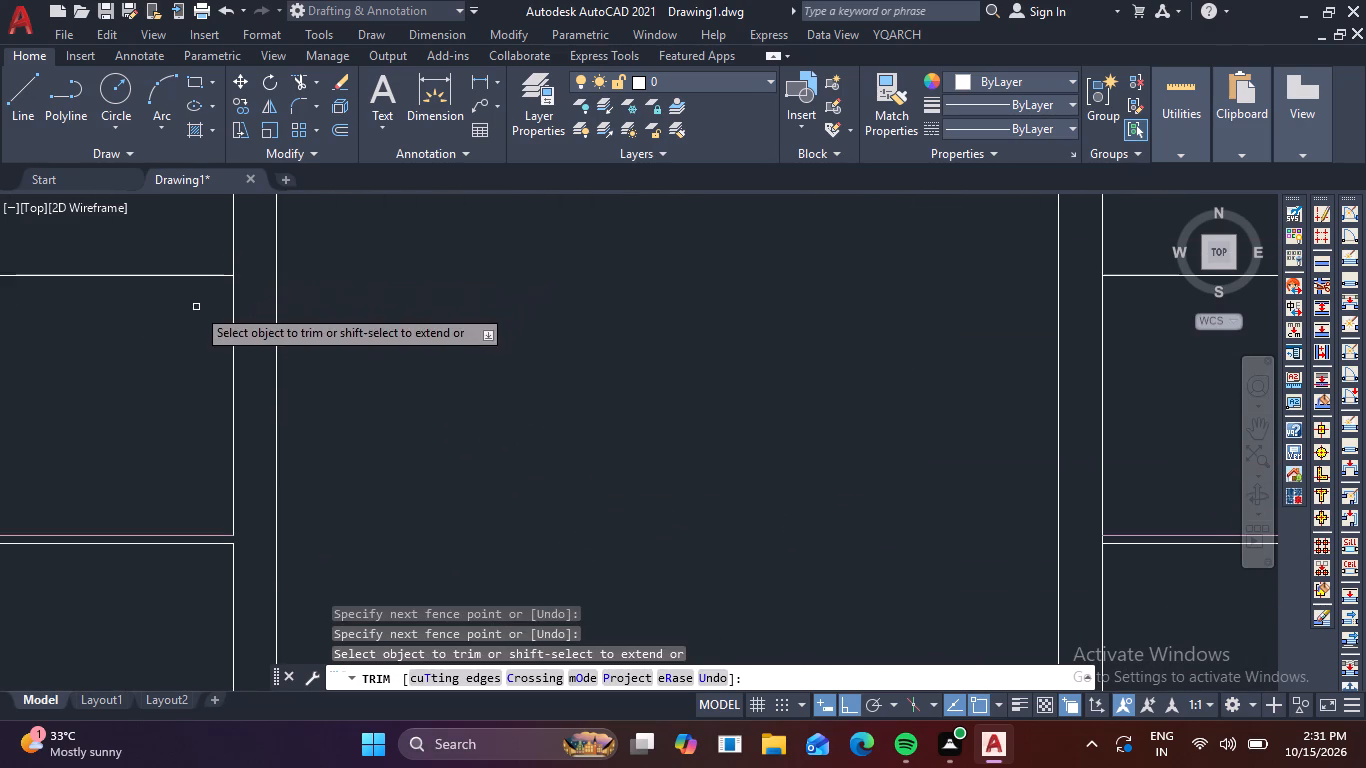
middle_click_drag(197, 341, 225, 608)
scroll(265, 257, "up", 5)
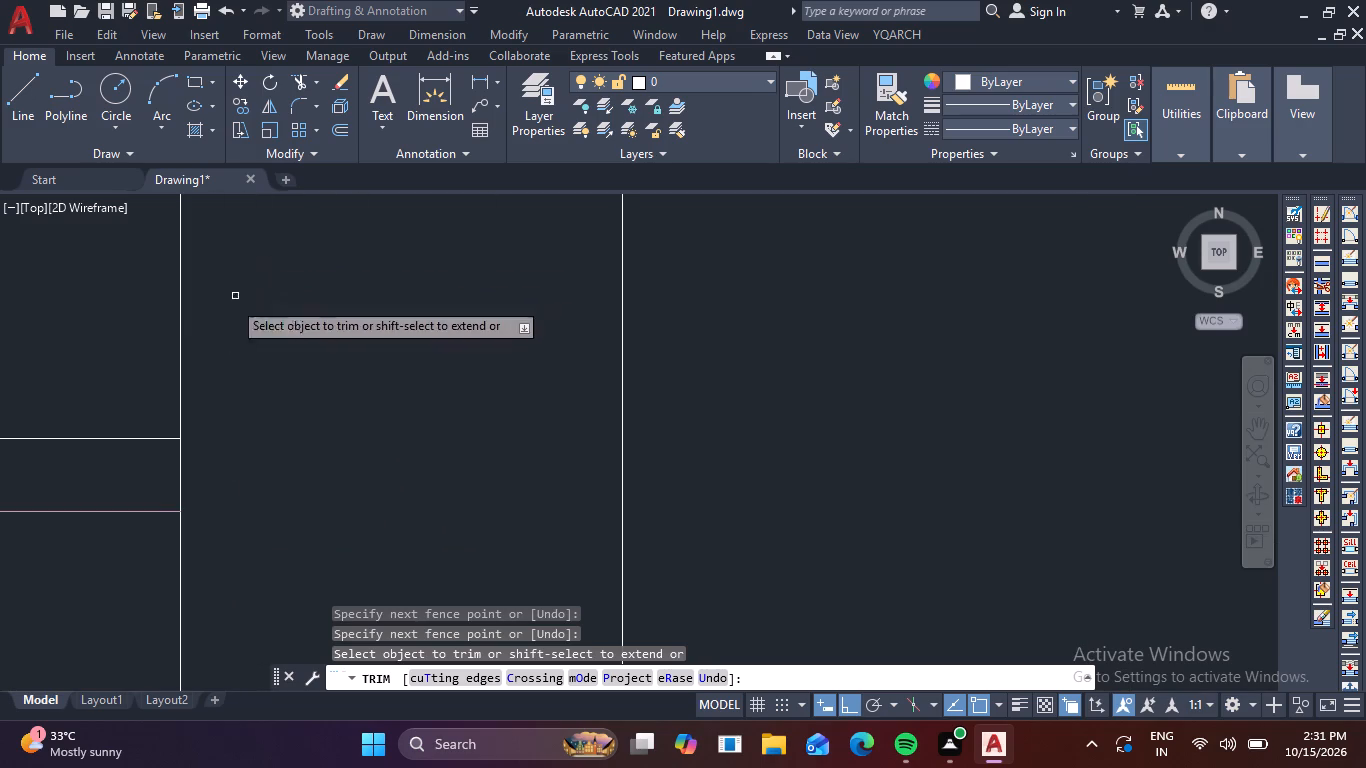
left_click_drag(151, 468, 167, 465)
left_click(242, 450)
Trim the left passage wall's bay-side line between the third bay's lower pair of row lines.
scroll(242, 450, "down", 10)
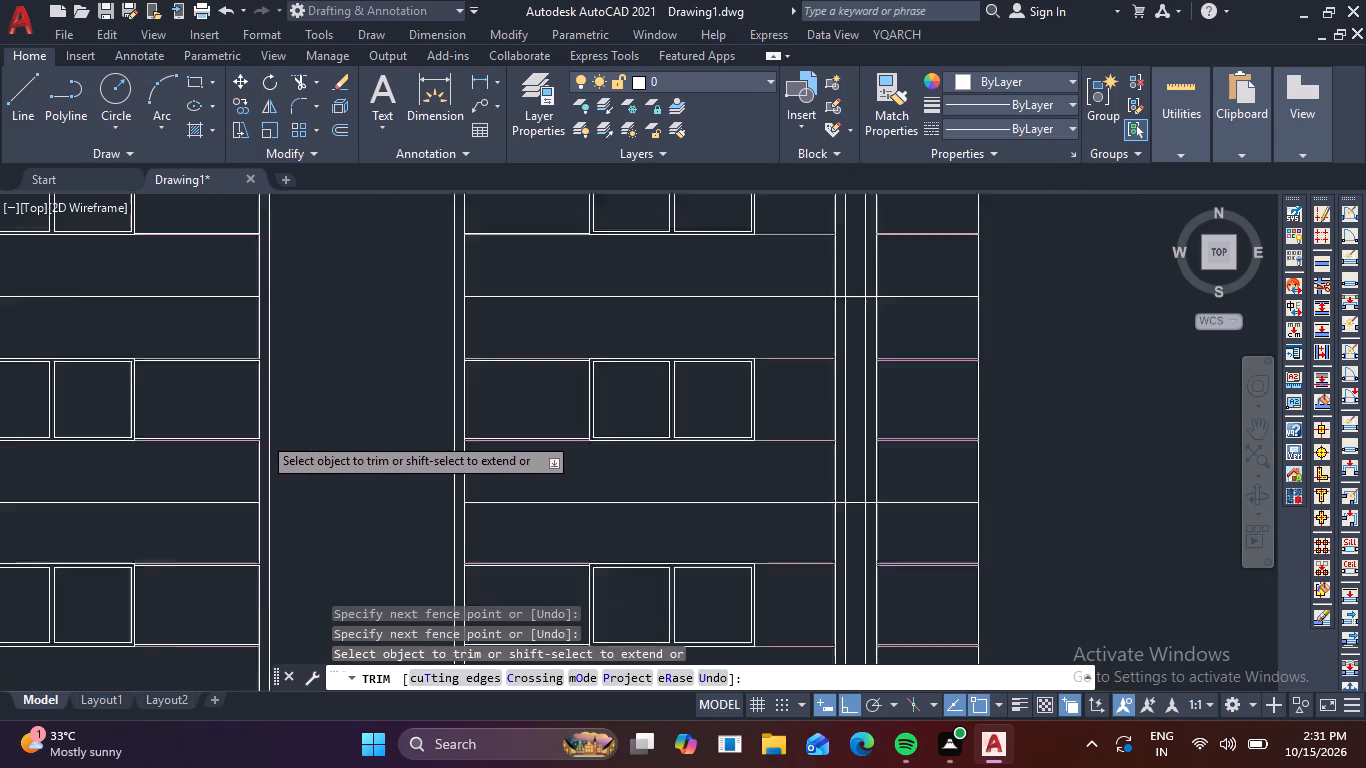
scroll(282, 292, "up", 4)
scroll(268, 298, "down", 4)
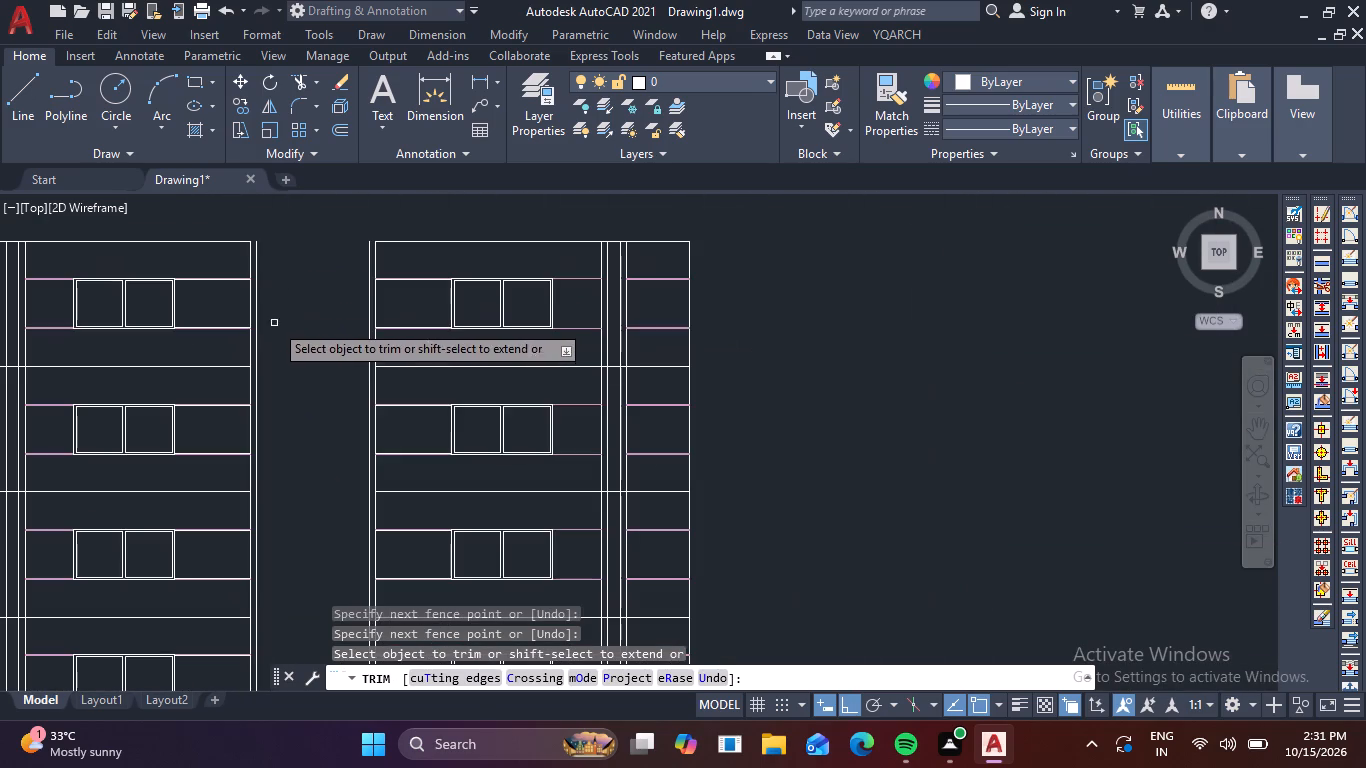
middle_click_drag(313, 459, 312, 345)
scroll(249, 325, "up", 2)
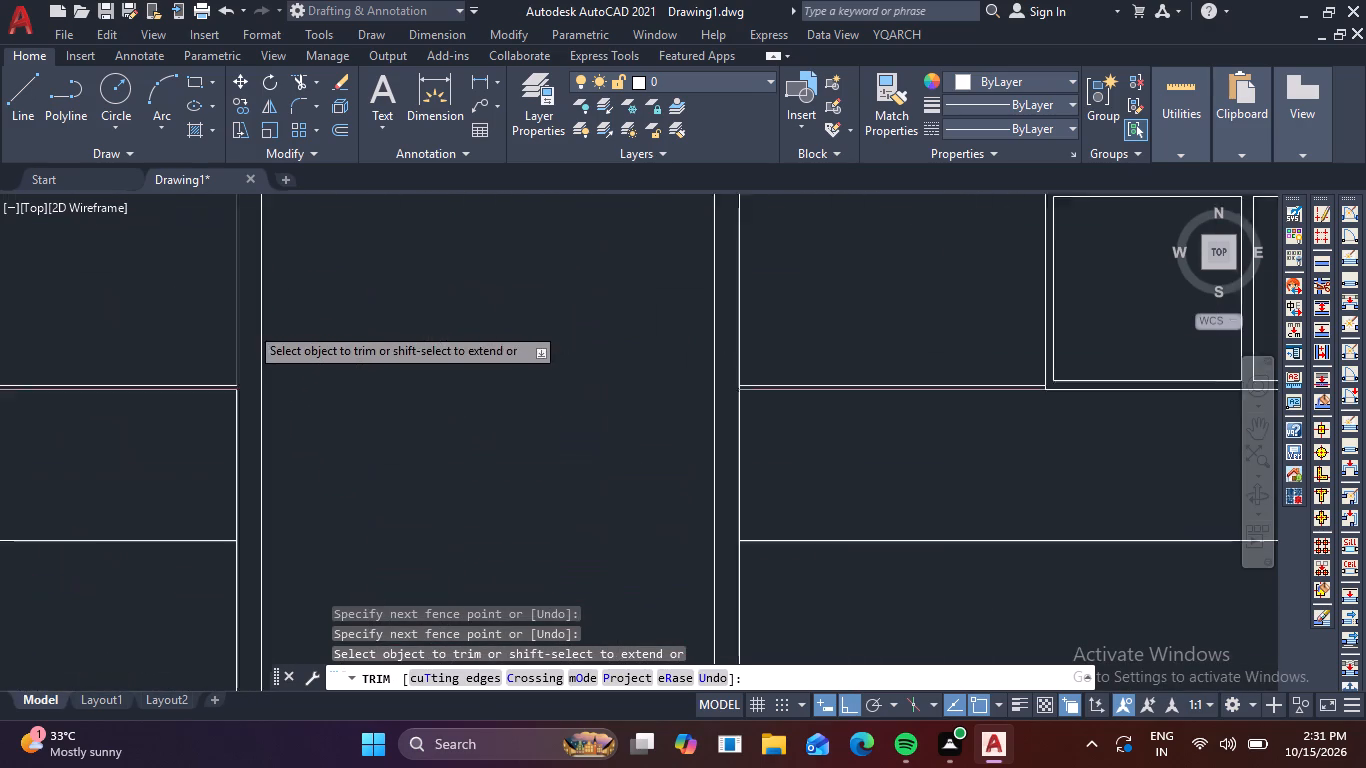
scroll(249, 325, "up", 3)
middle_click_drag(450, 492, 583, 200)
scroll(591, 203, "down", 2)
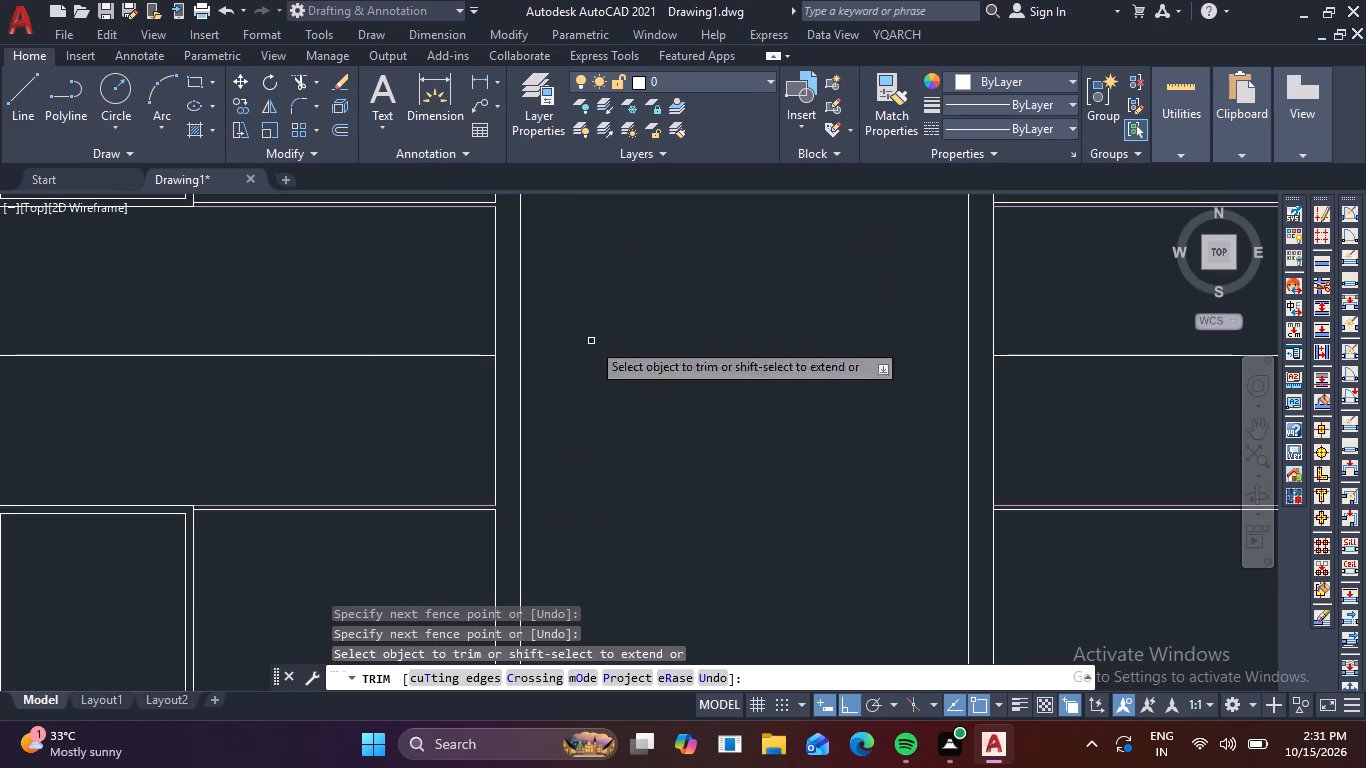
middle_click_drag(565, 484, 550, 255)
scroll(477, 475, "up", 5)
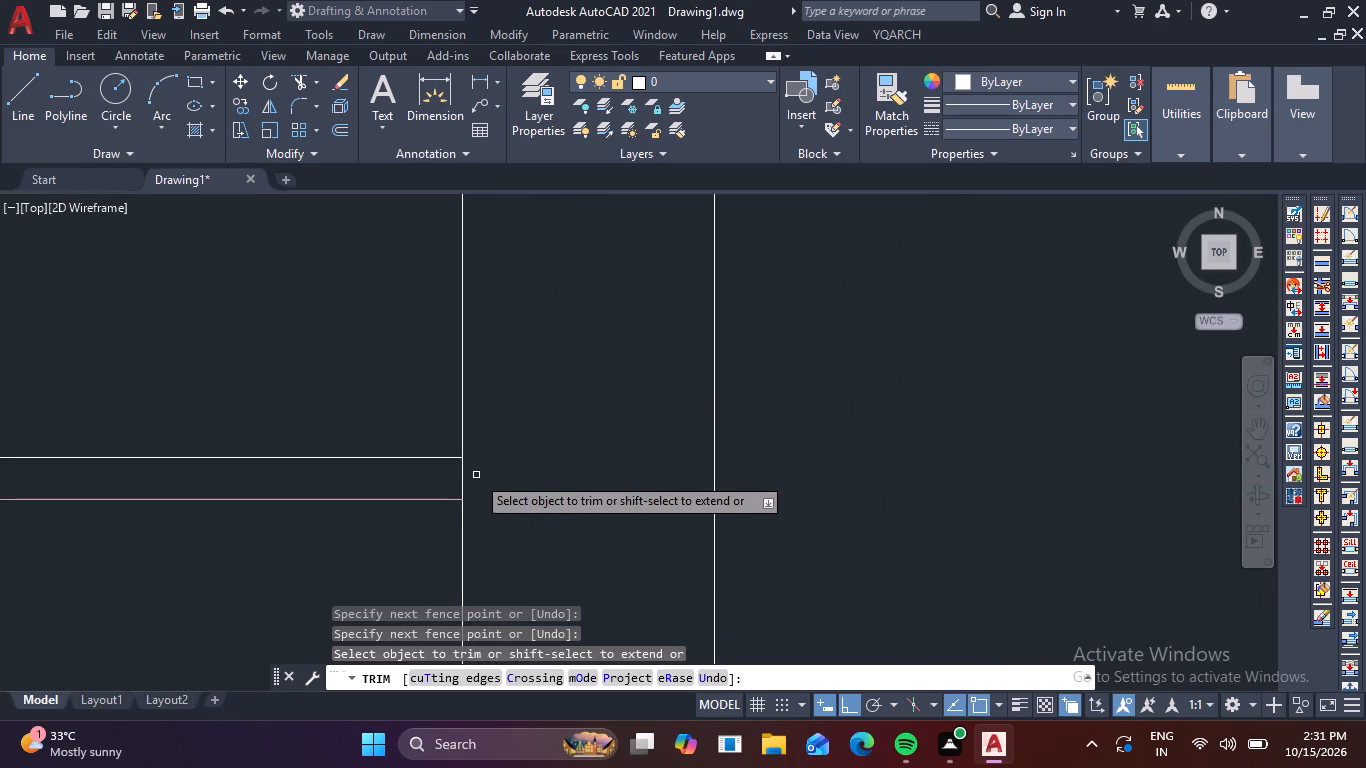
left_click_drag(444, 470, 454, 474)
left_click(497, 474)
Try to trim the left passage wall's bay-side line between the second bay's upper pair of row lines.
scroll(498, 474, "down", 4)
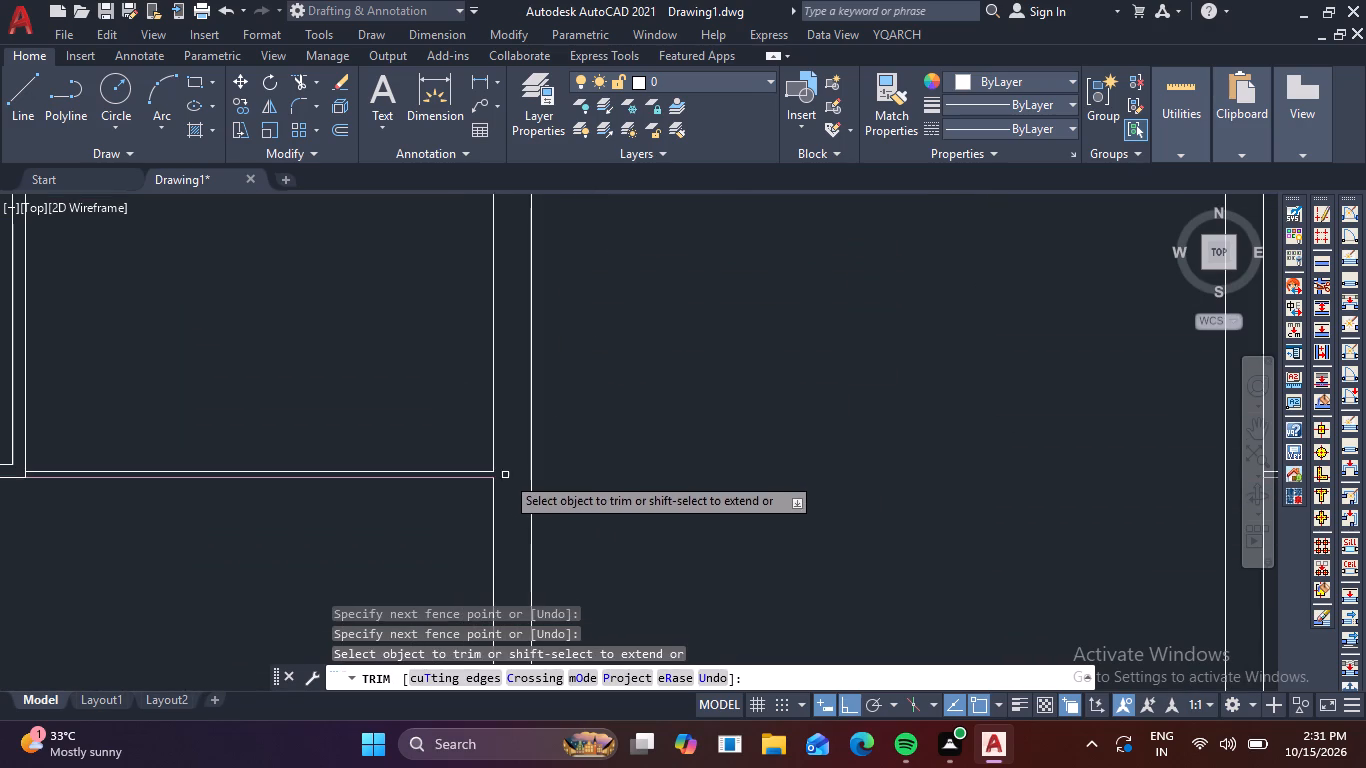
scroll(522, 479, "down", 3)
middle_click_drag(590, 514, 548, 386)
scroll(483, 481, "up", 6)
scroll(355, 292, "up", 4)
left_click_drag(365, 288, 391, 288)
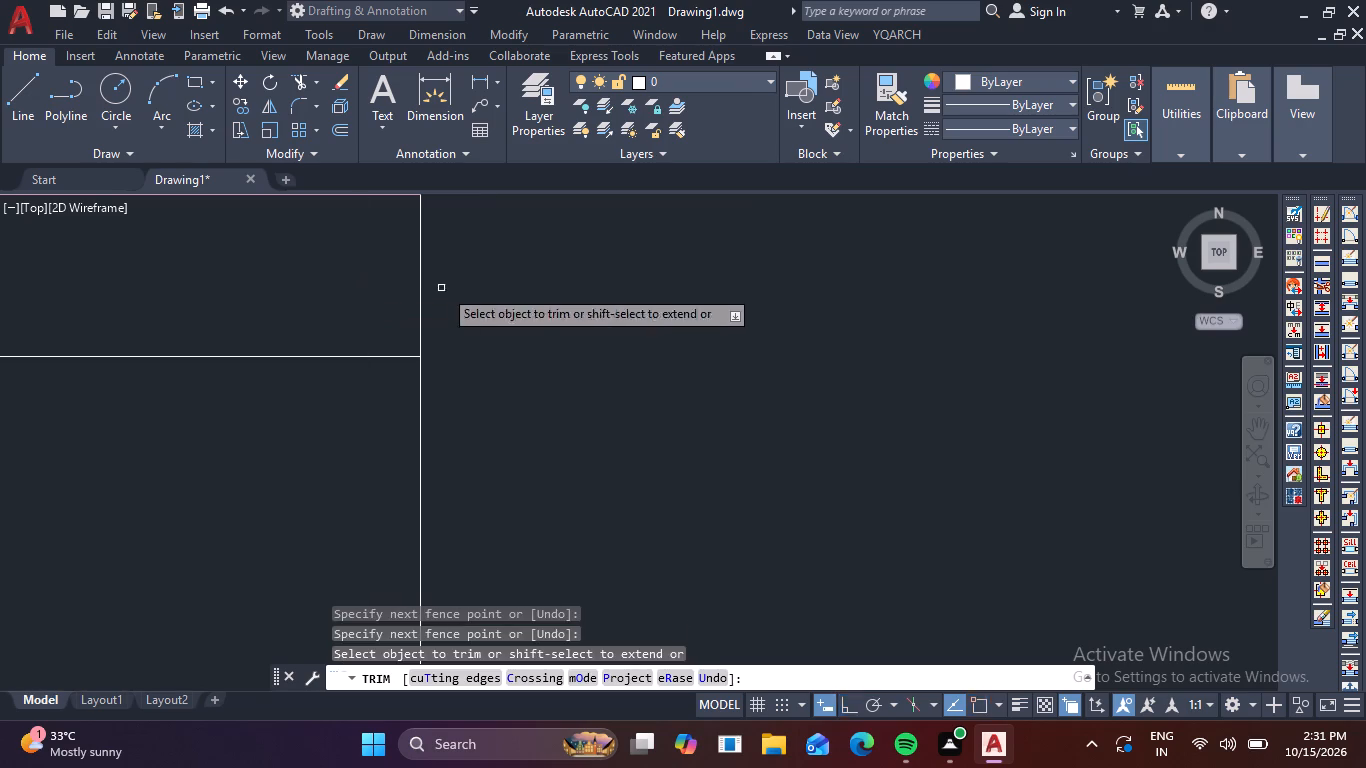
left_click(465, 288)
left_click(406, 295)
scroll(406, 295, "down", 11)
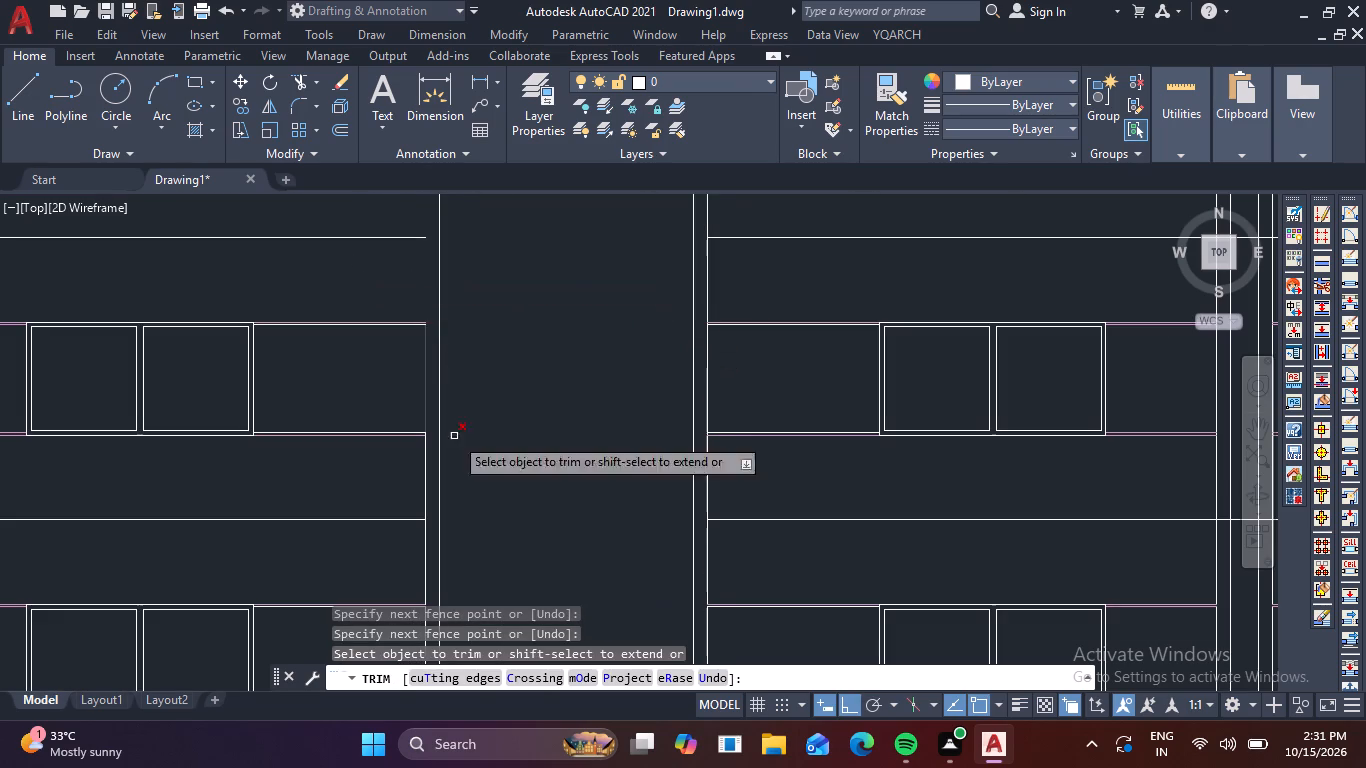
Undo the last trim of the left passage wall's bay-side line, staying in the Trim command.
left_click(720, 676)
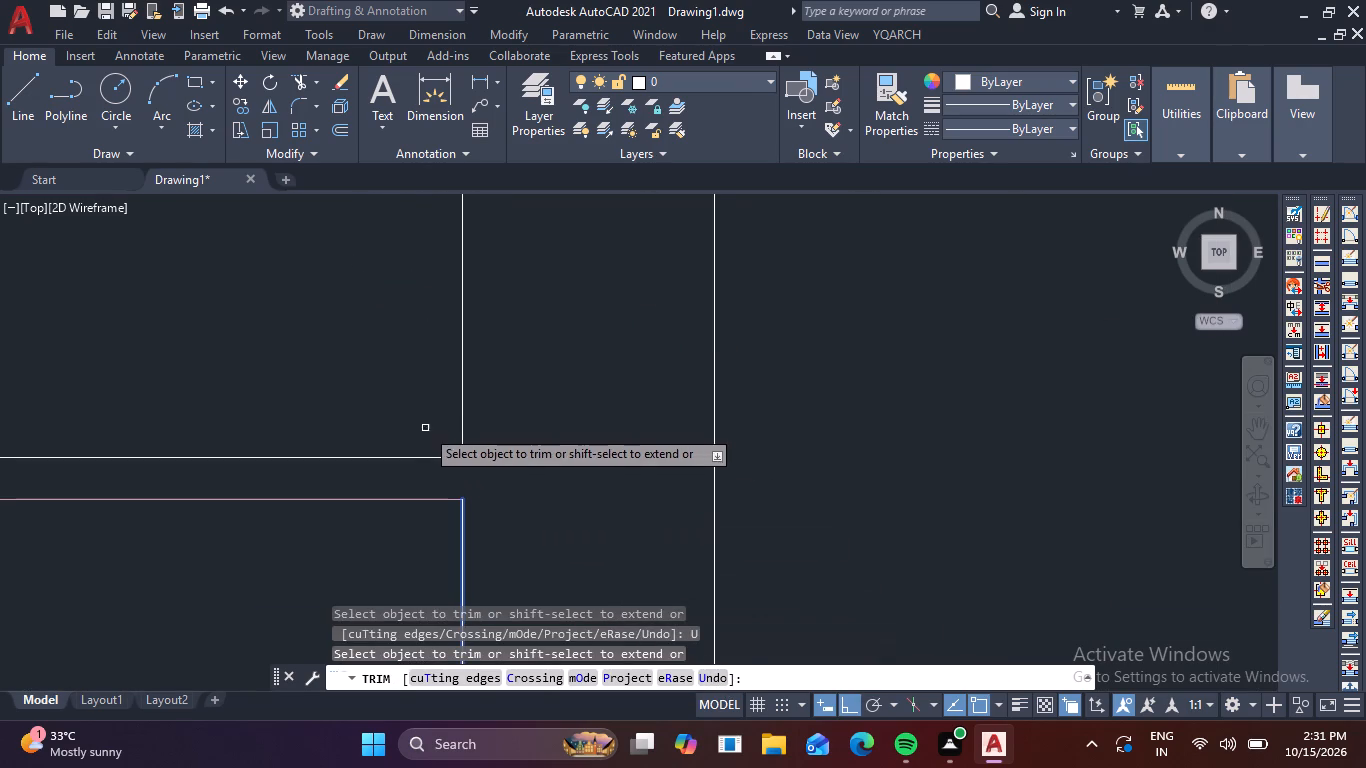
Trim the left passage wall's bay-side line between the second bay's upper pair of row lines.
scroll(499, 471, "down", 7)
middle_click_drag(576, 527, 555, 381)
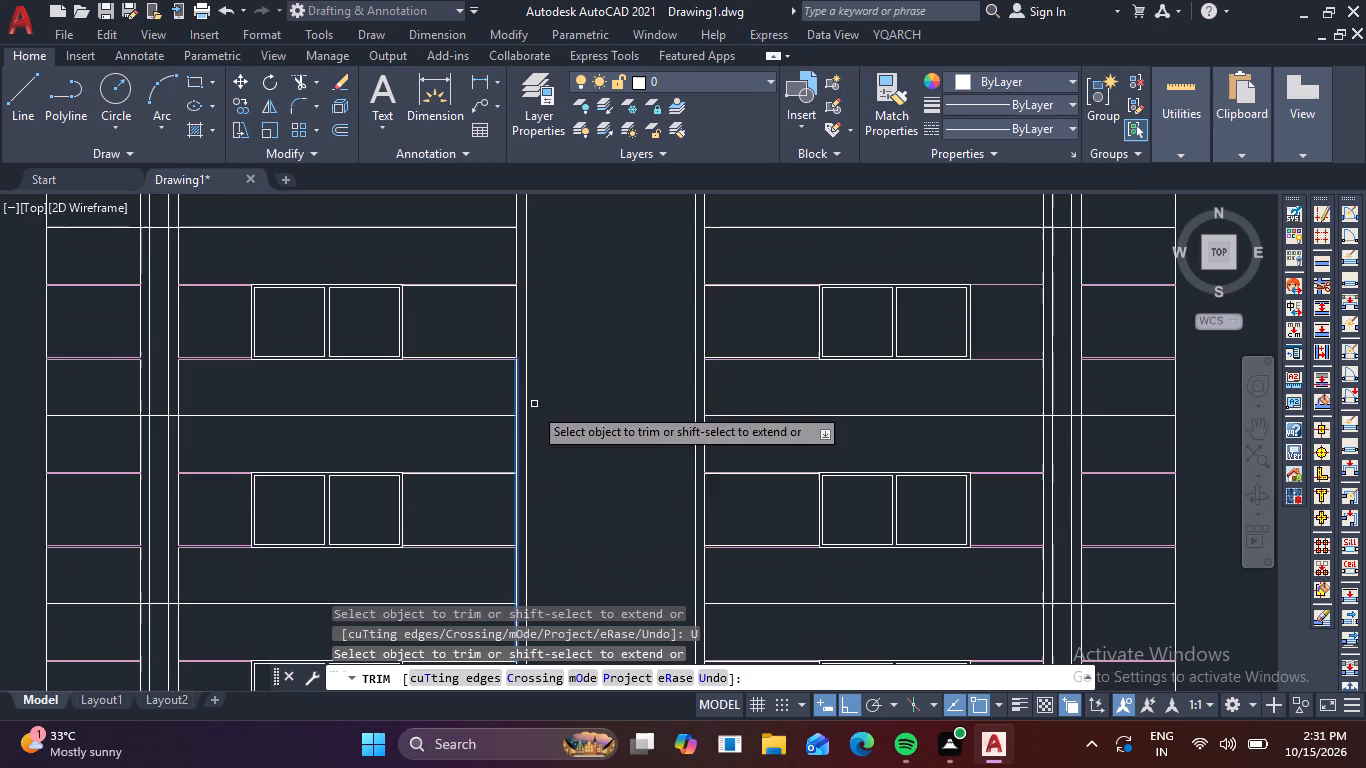
scroll(523, 490, "up", 5)
scroll(409, 366, "up", 4)
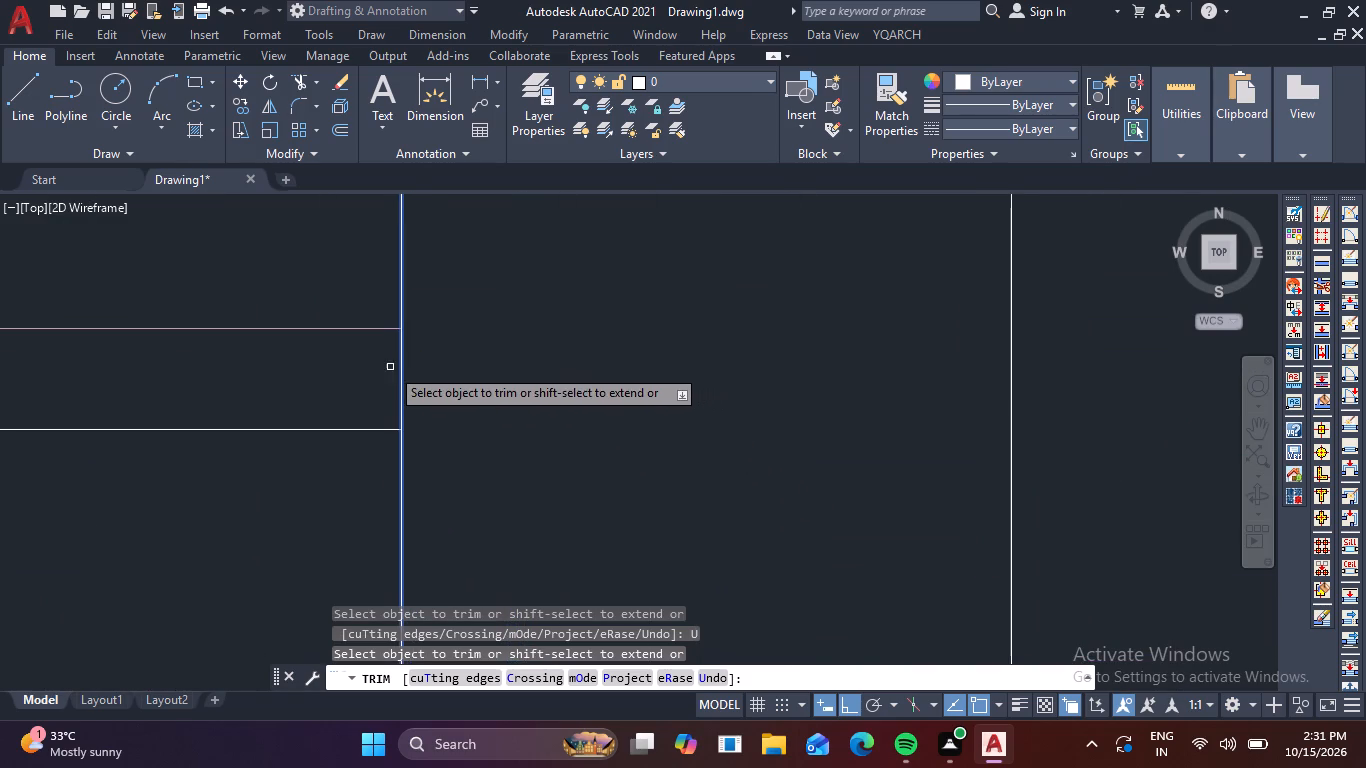
left_click(391, 368)
left_click(418, 366)
Trim the left passage wall's bay-side line between the second bay's lower pair of row lines.
scroll(419, 366, "down", 5)
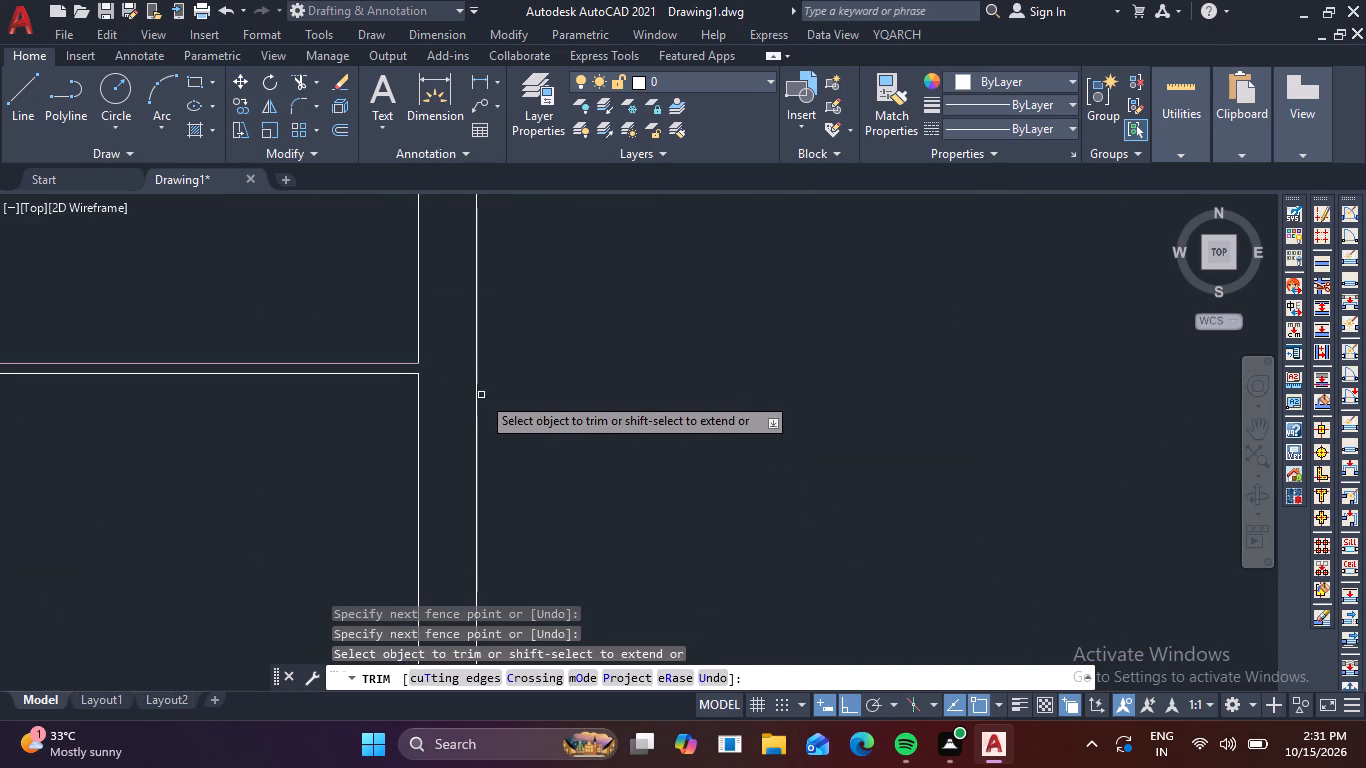
scroll(508, 398, "down", 3)
middle_click_drag(562, 488, 561, 368)
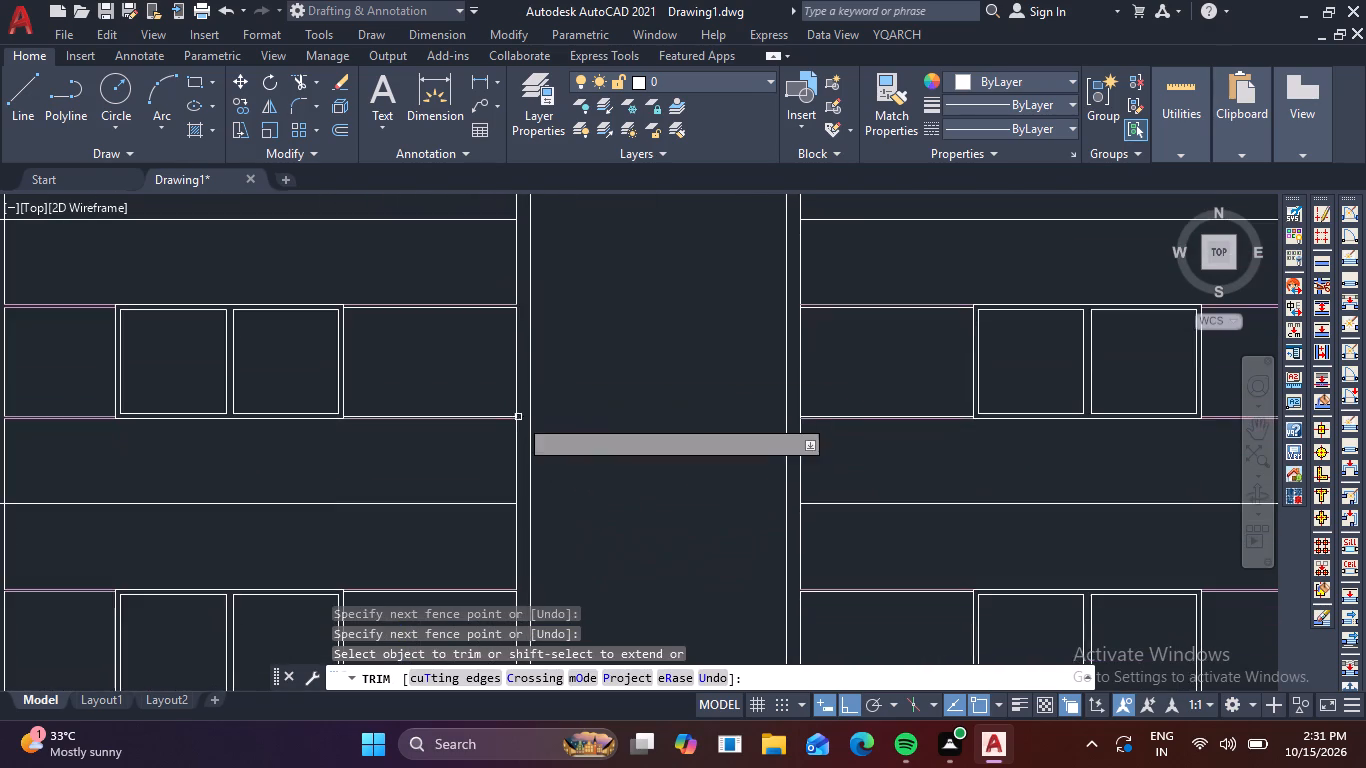
scroll(515, 420, "up", 6)
left_click_drag(388, 378, 404, 378)
left_click(457, 375)
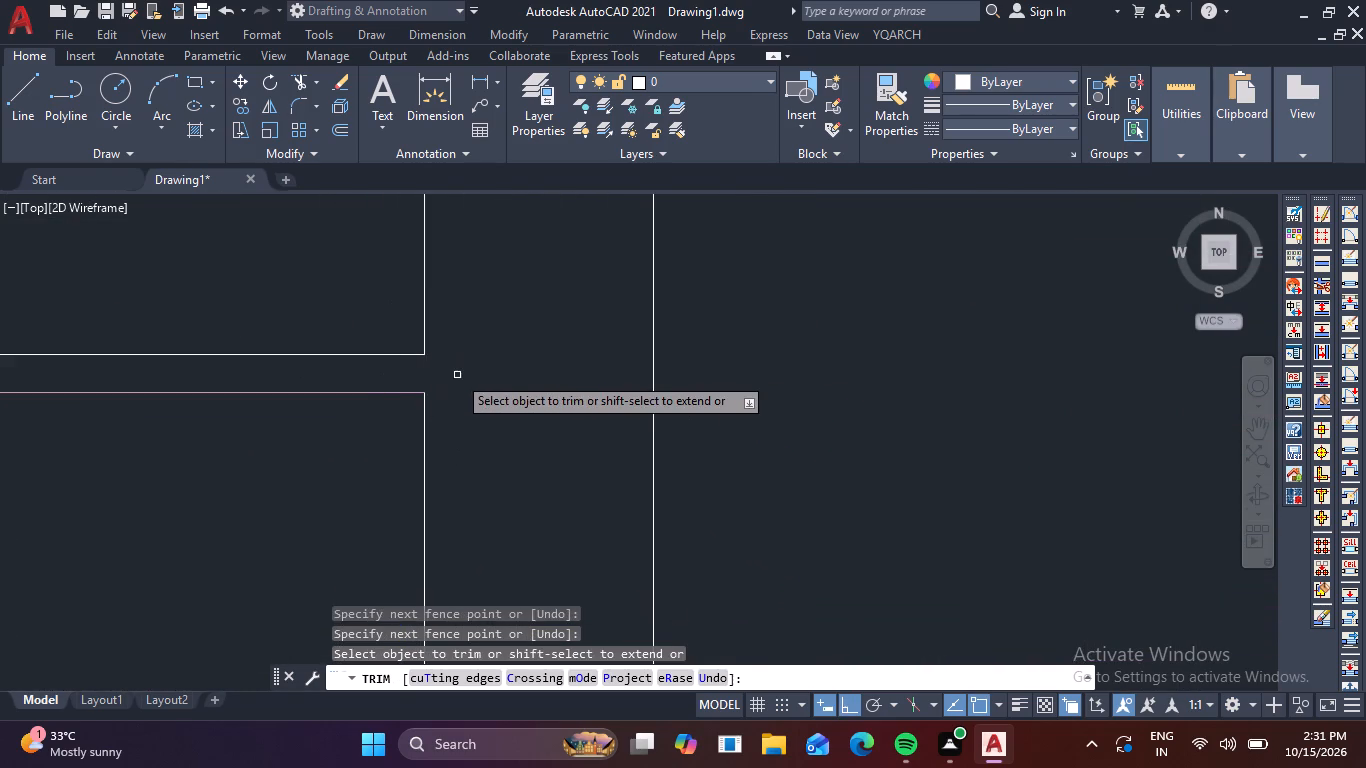
Examine the bottom bay's row-line junctions at the left and right passage walls.
scroll(457, 375, "down", 6)
middle_click_drag(516, 458, 511, 357)
scroll(456, 454, "up", 3)
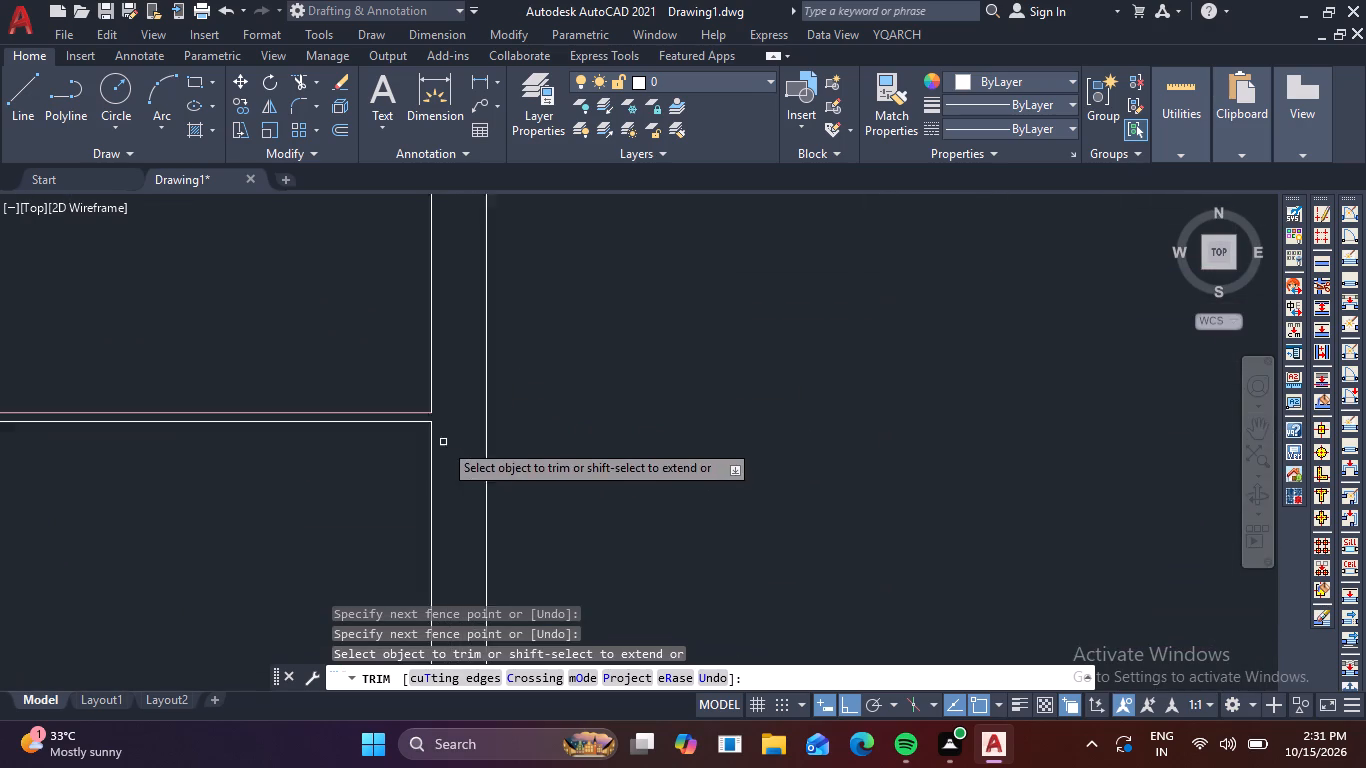
scroll(443, 441, "up", 4)
scroll(408, 374, "down", 7)
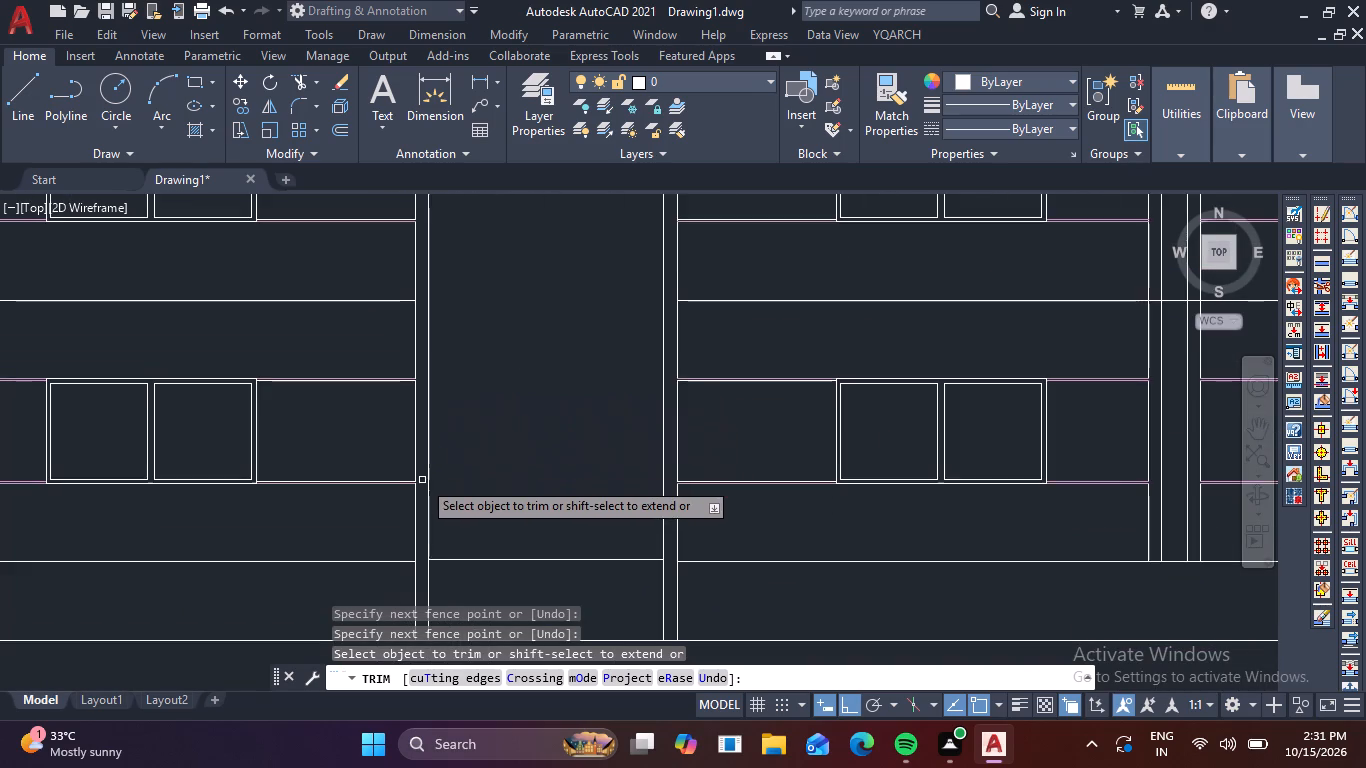
scroll(422, 480, "up", 5)
scroll(421, 481, "down", 7)
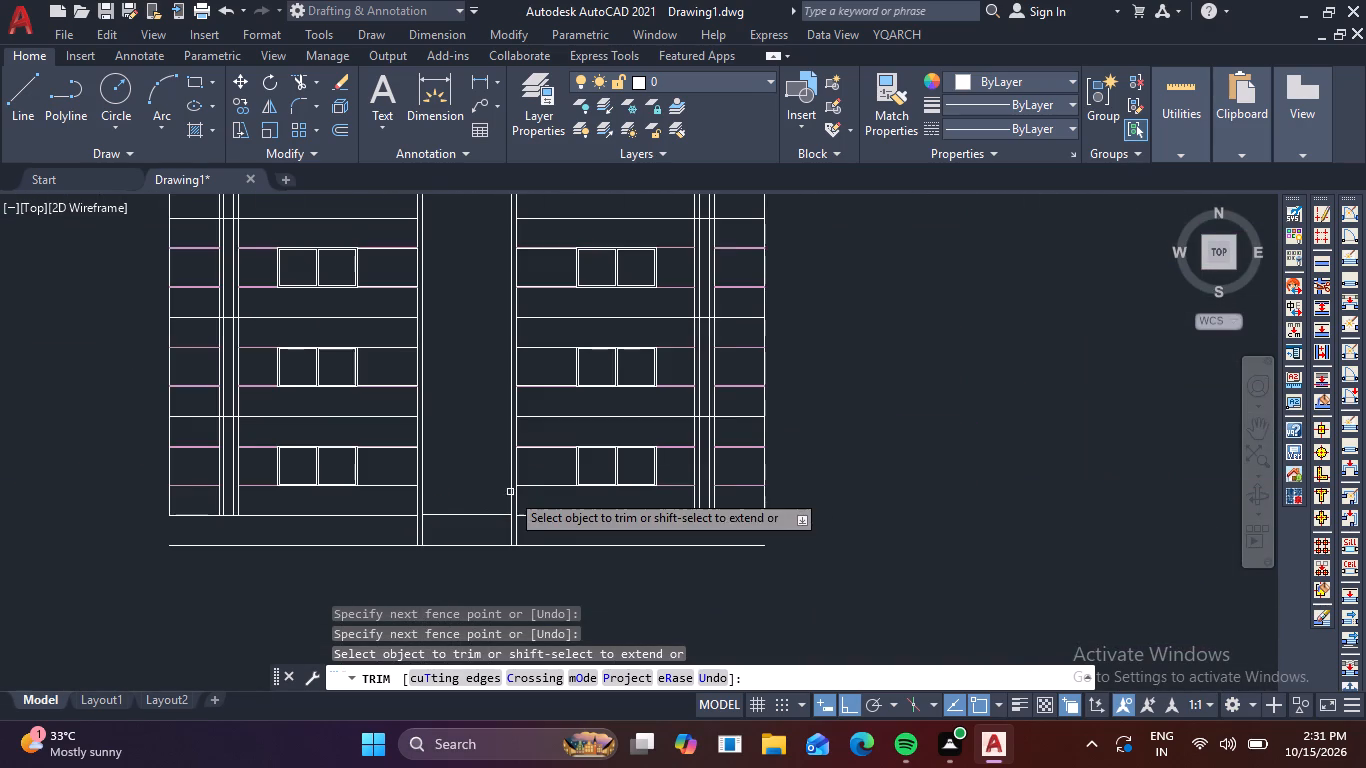
scroll(519, 492, "up", 7)
scroll(362, 397, "down", 5)
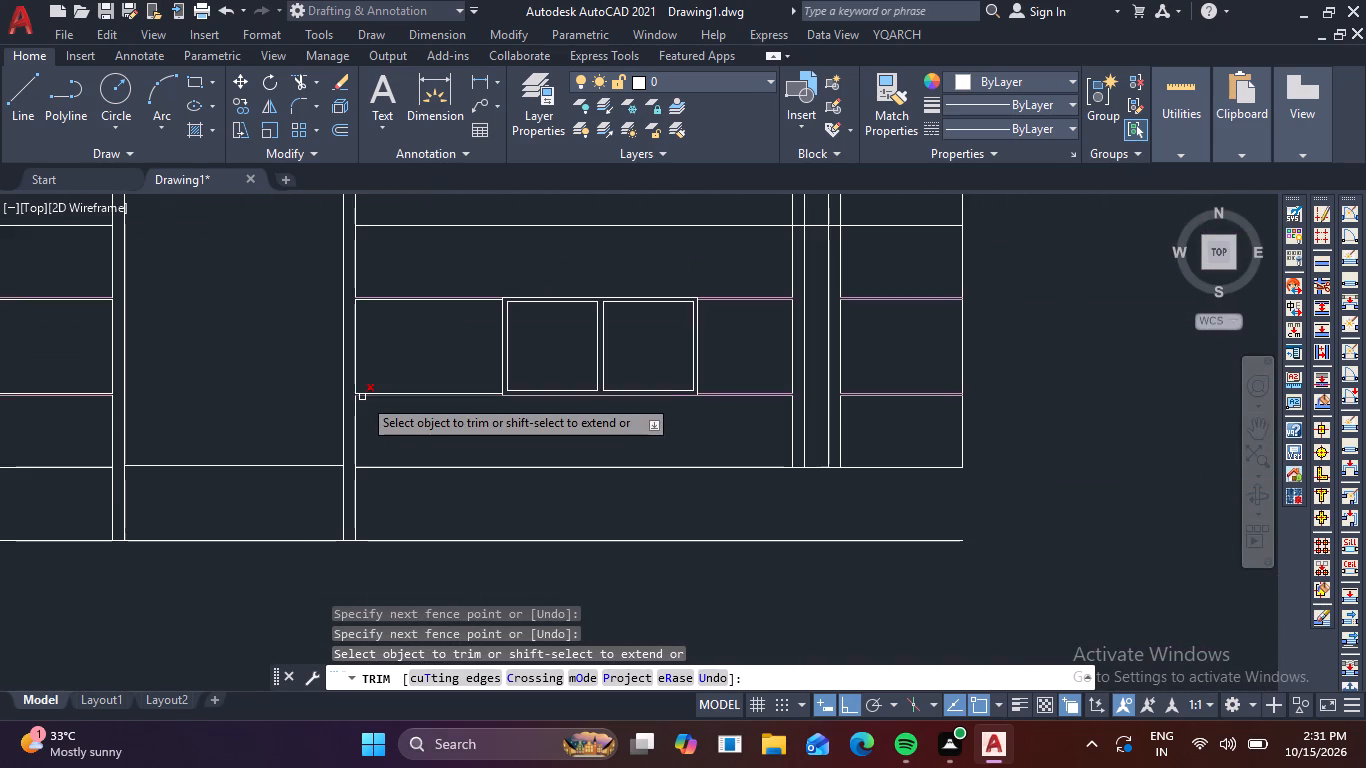
Trim the right passage wall's bay-side line between the lower and upper pairs of row lines in the fourth bay from the top.
middle_click_drag(380, 355, 409, 539)
scroll(382, 389, "up", 3)
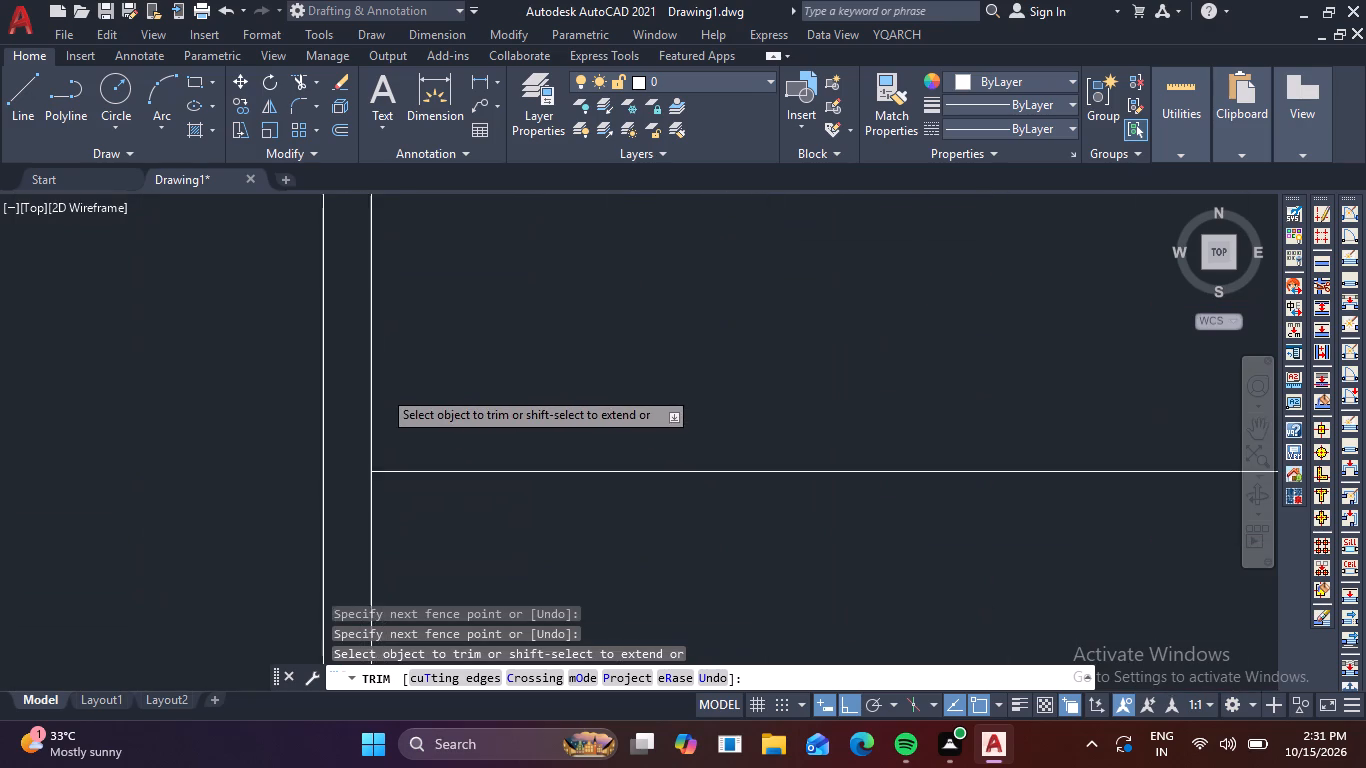
scroll(382, 389, "down", 2)
middle_click_drag(409, 364, 441, 453)
scroll(415, 382, "up", 5)
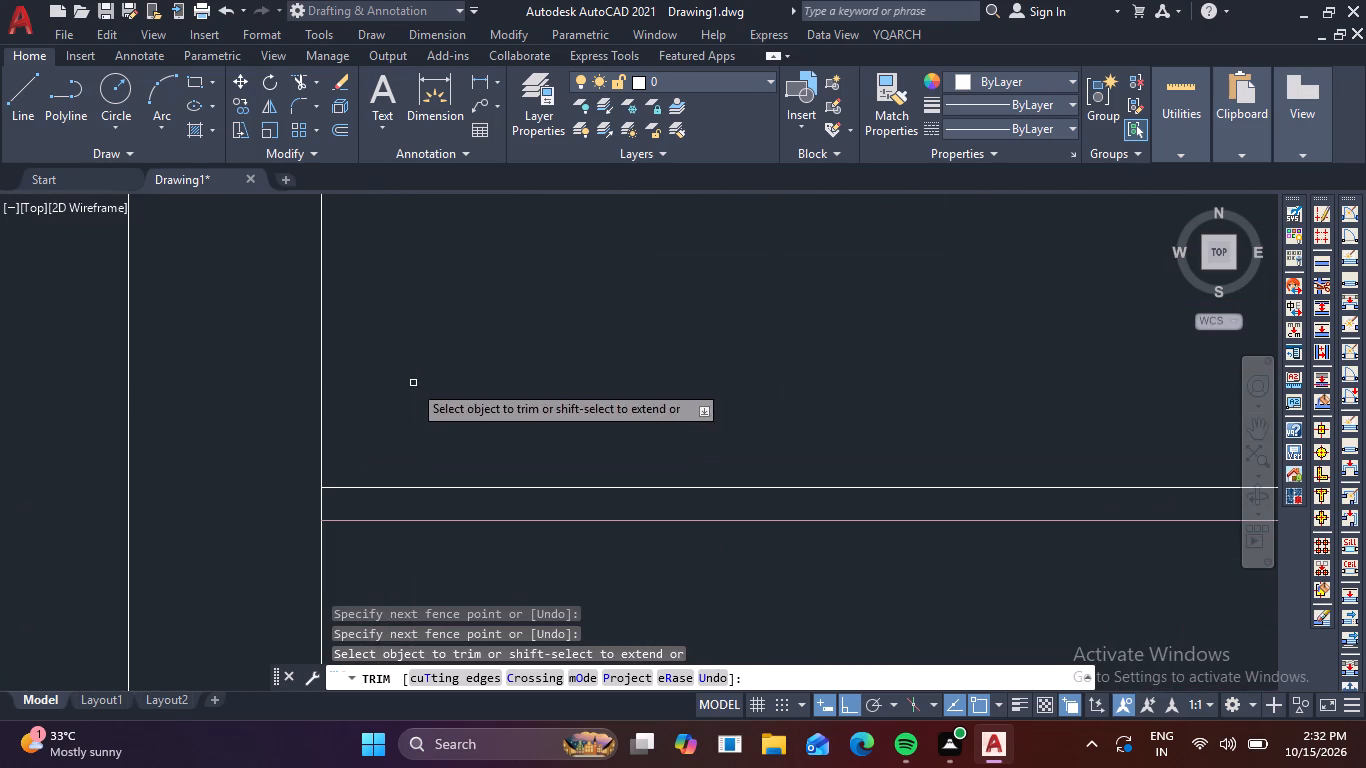
left_click(335, 504)
left_click(288, 504)
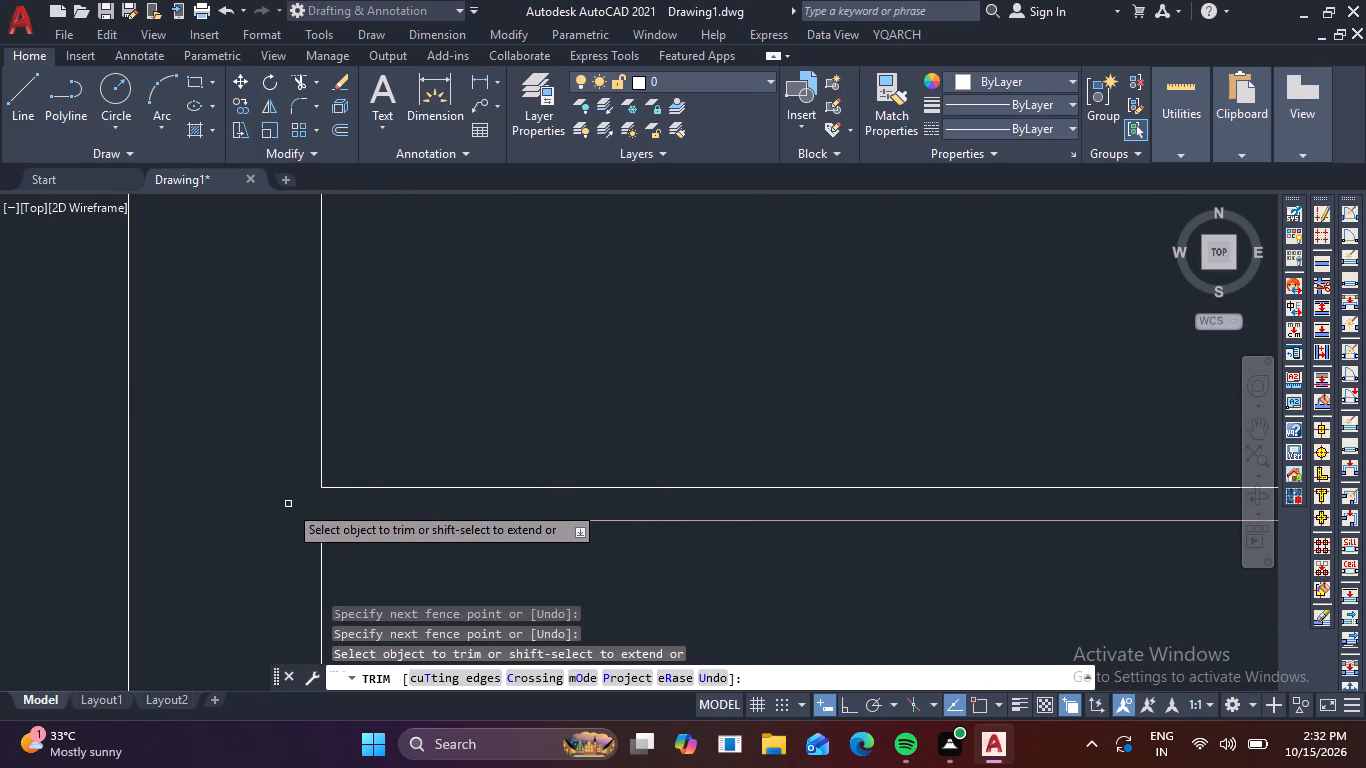
scroll(343, 431, "down", 5)
middle_click_drag(371, 373, 435, 515)
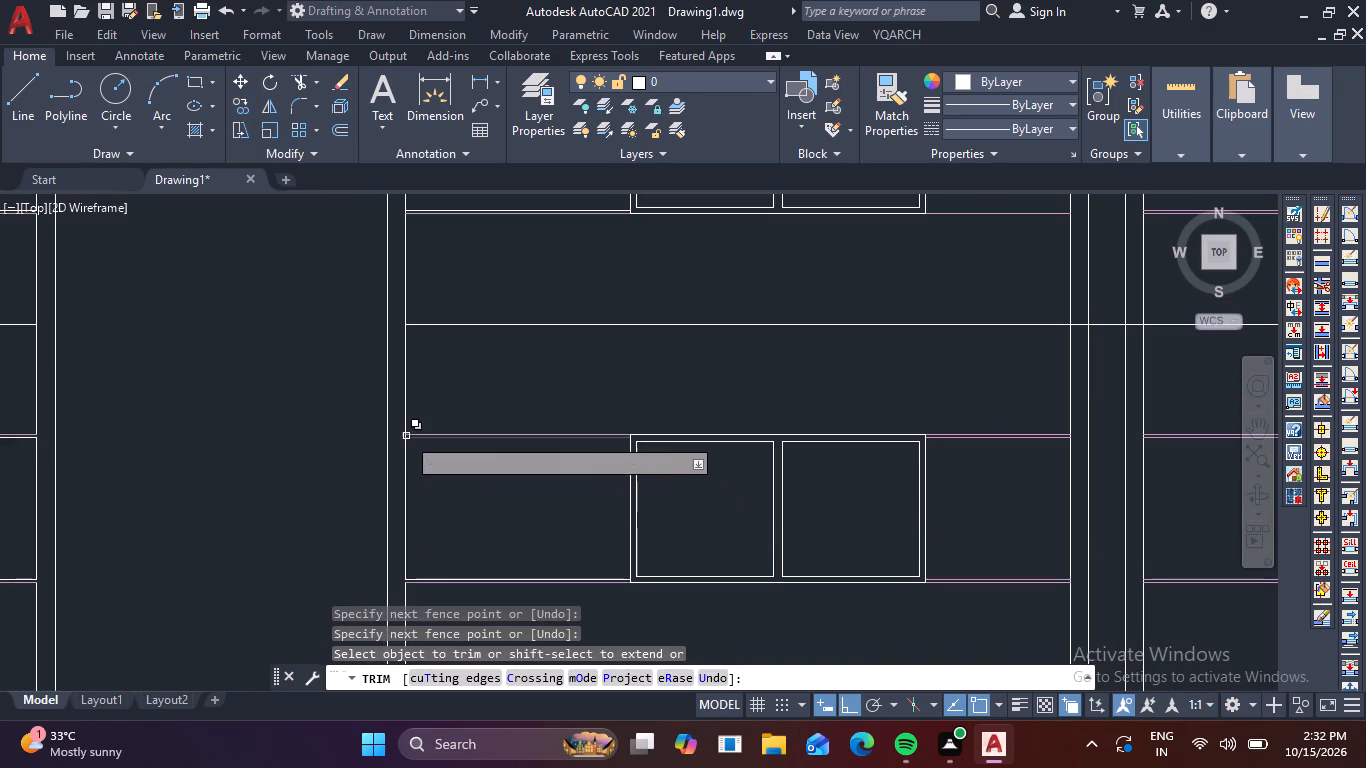
scroll(406, 434, "up", 6)
left_click(321, 465)
left_click(240, 490)
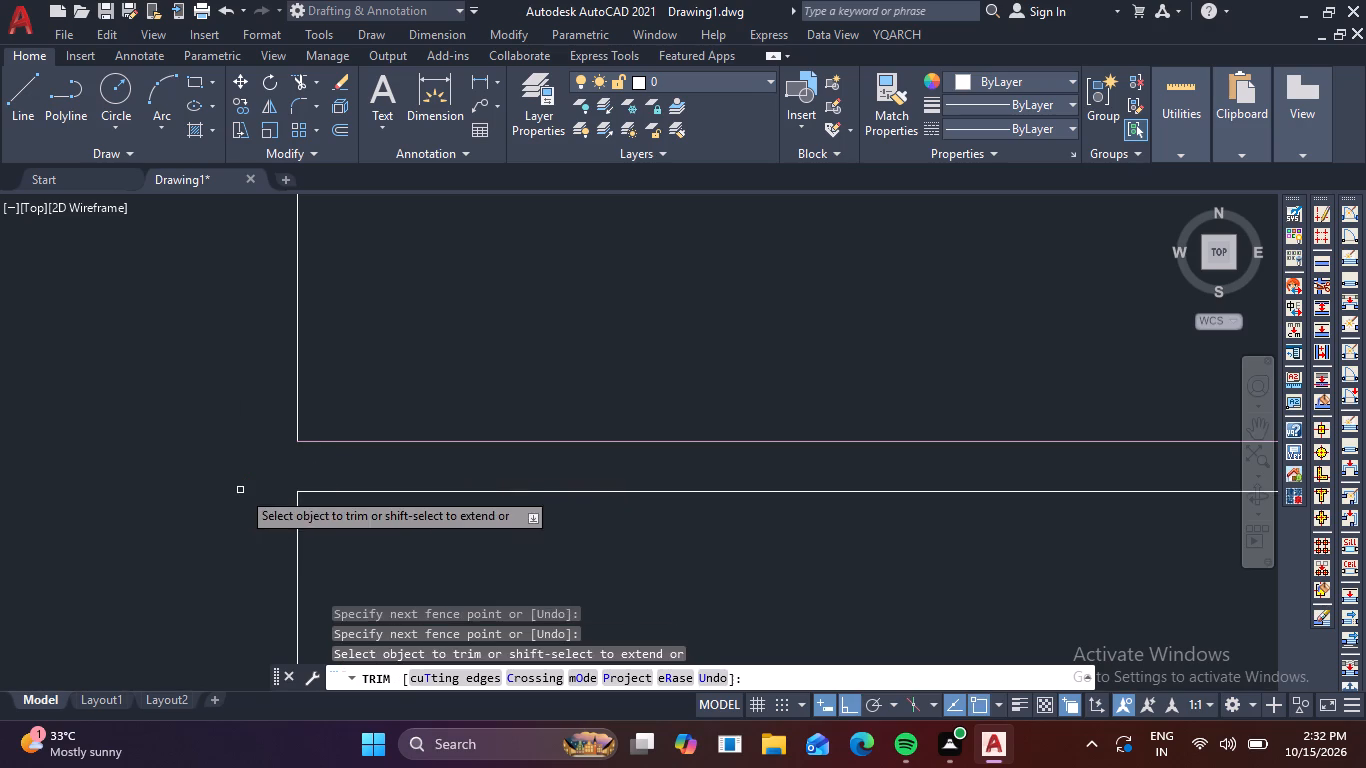
Trim the right passage wall's bay-side line within the third bay's lower and upper pairs of row lines.
scroll(281, 446, "down", 4)
middle_click_drag(347, 353, 367, 586)
scroll(347, 353, "down", 1)
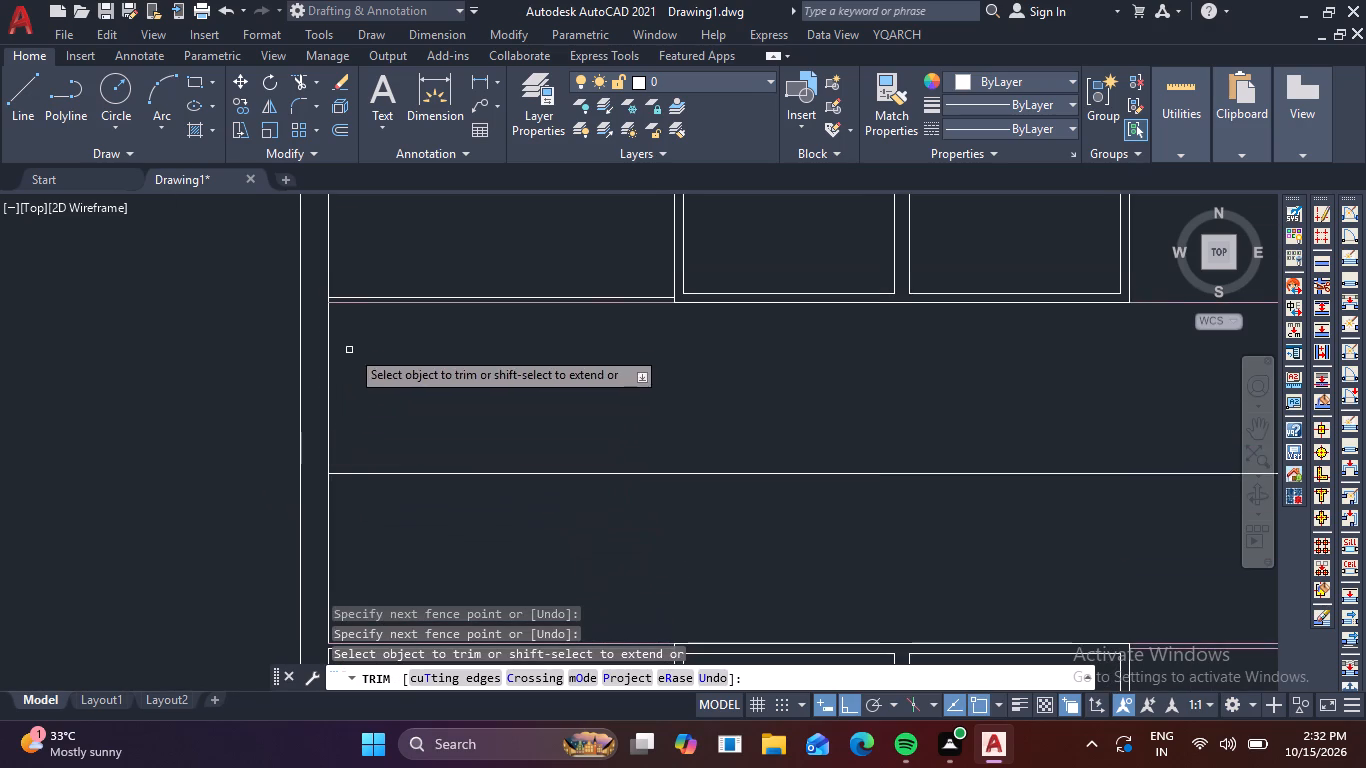
scroll(324, 292, "up", 5)
left_click(340, 382)
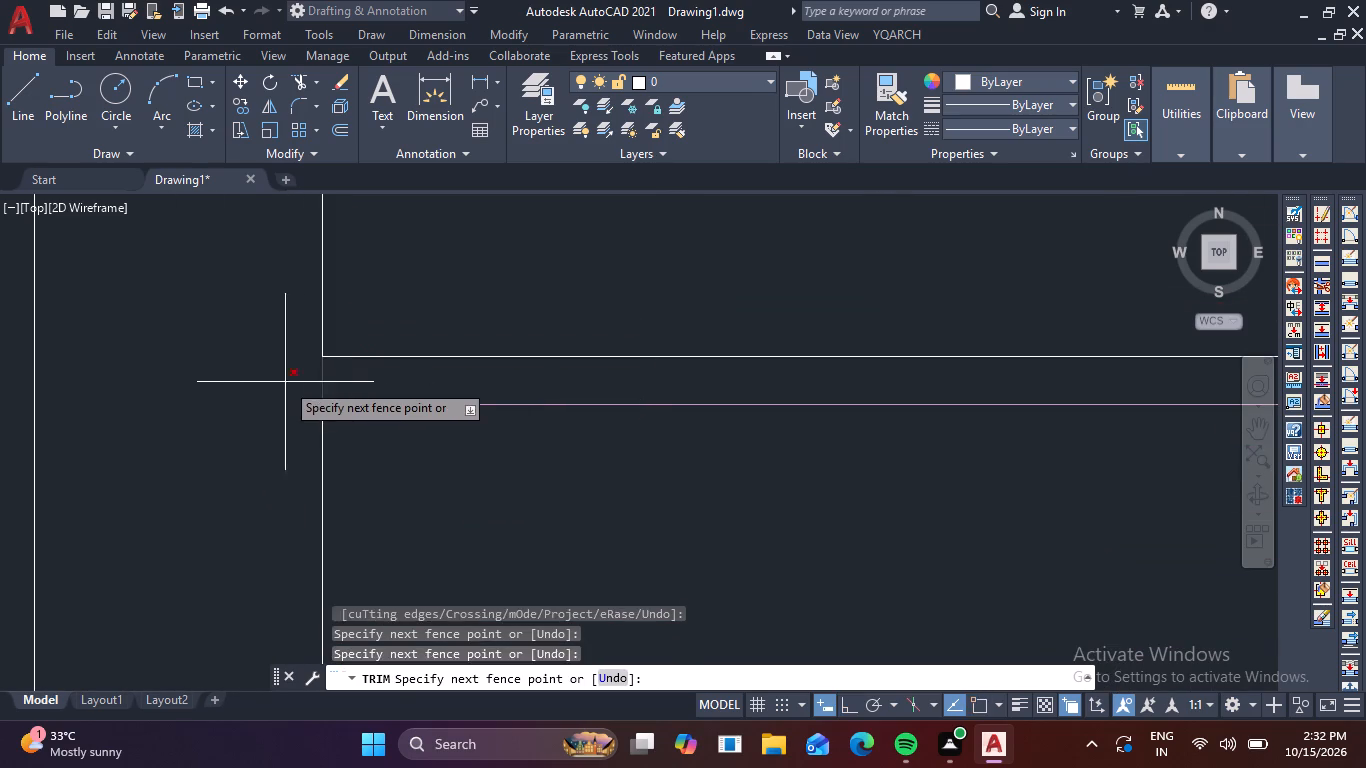
left_click(285, 382)
scroll(285, 382, "down", 6)
middle_click_drag(365, 307, 366, 330)
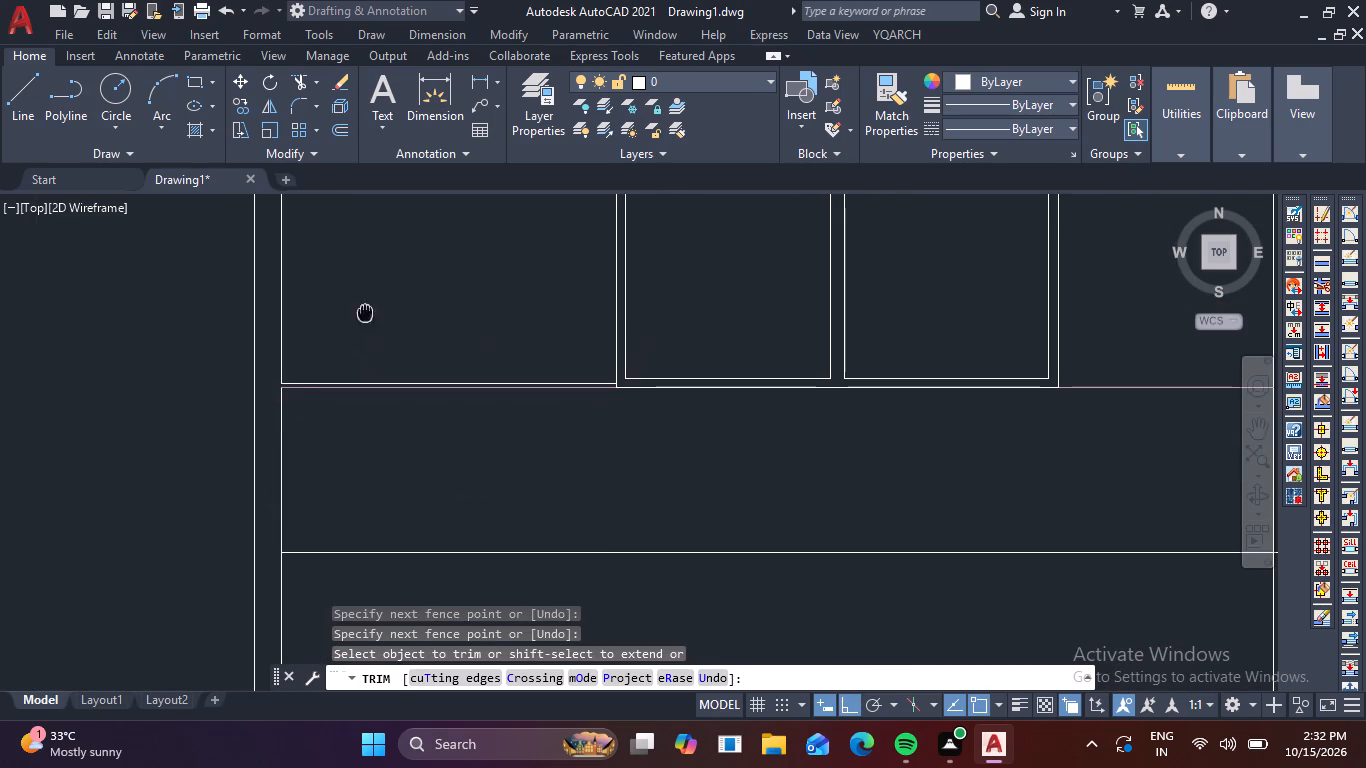
middle_click_drag(366, 330, 414, 583)
scroll(306, 427, "up", 5)
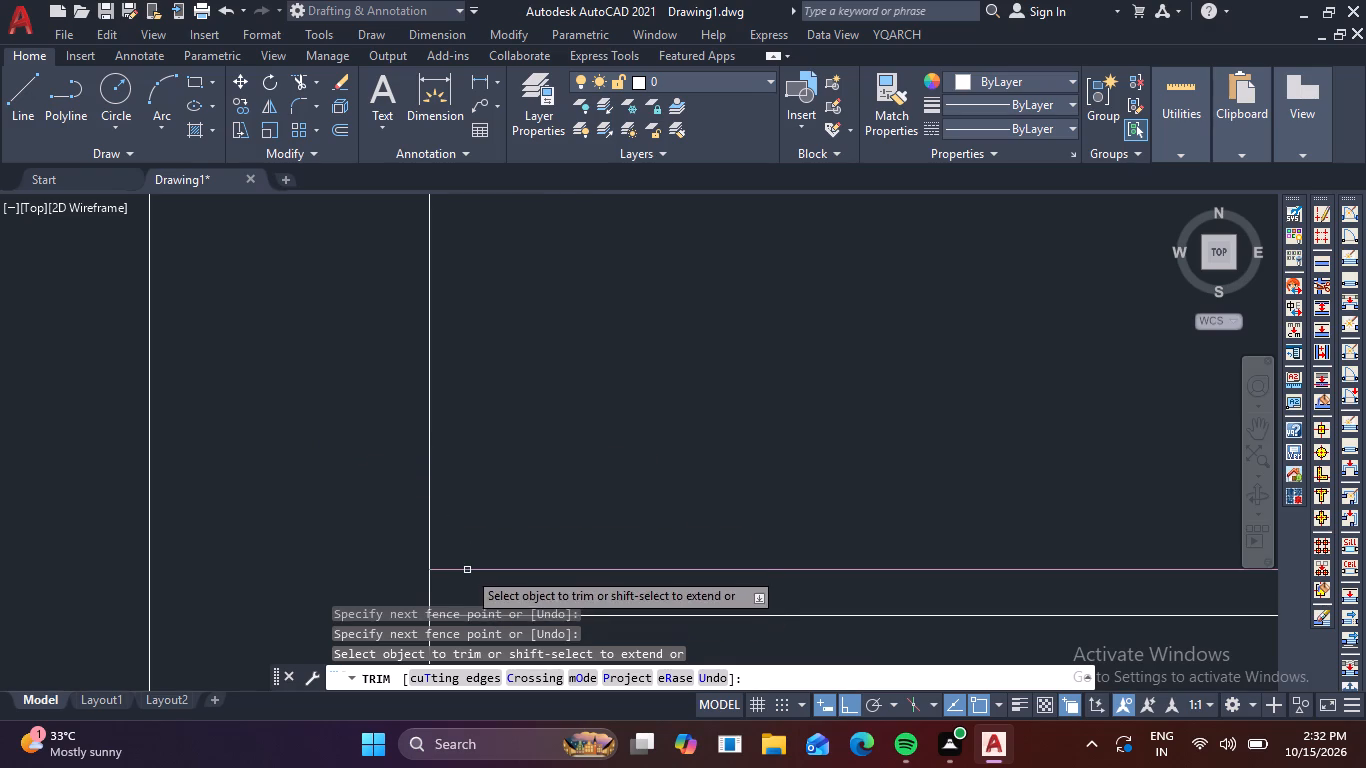
middle_click_drag(478, 534, 459, 382)
left_click(428, 453)
left_click(367, 451)
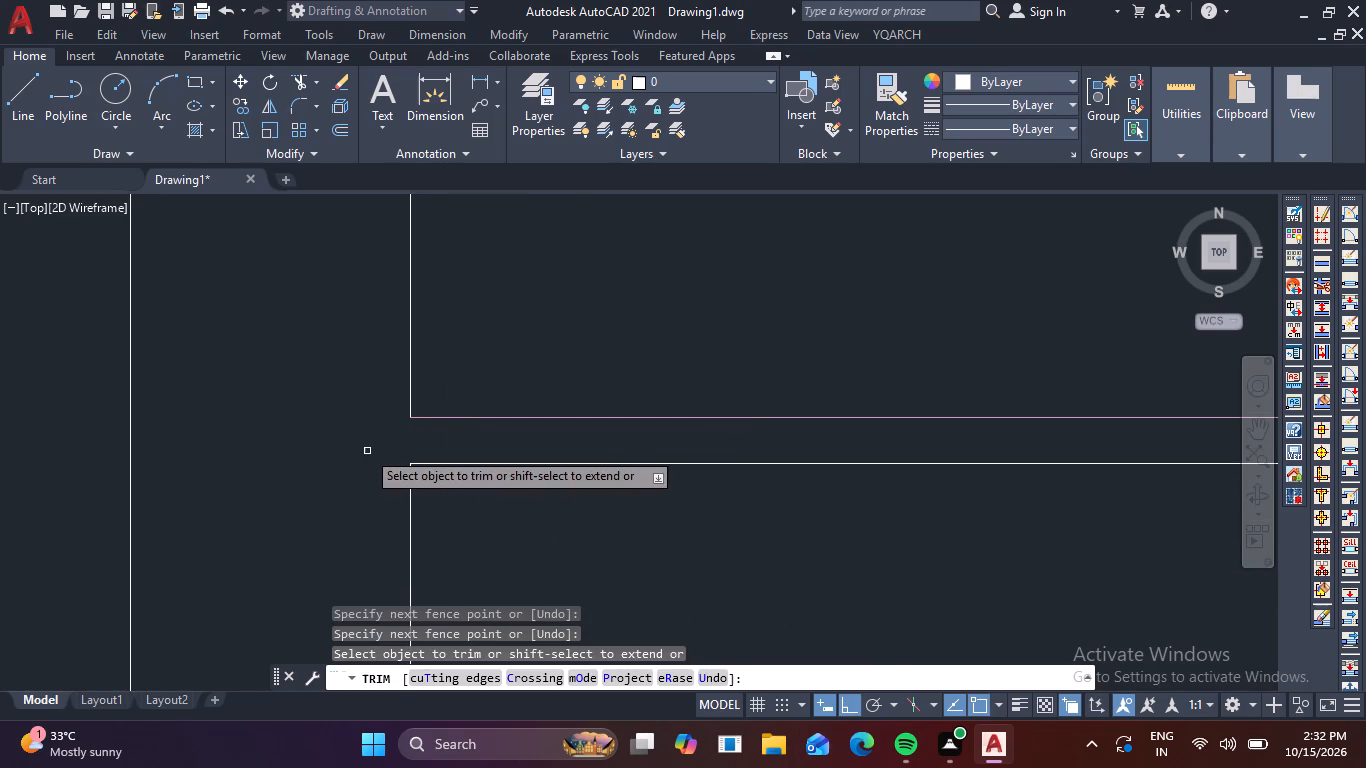
Trim the right passage wall's bay-side line within the second bay's lower and upper pairs of row lines.
scroll(369, 445, "down", 5)
scroll(440, 344, "down", 1)
middle_click_drag(440, 344, 469, 495)
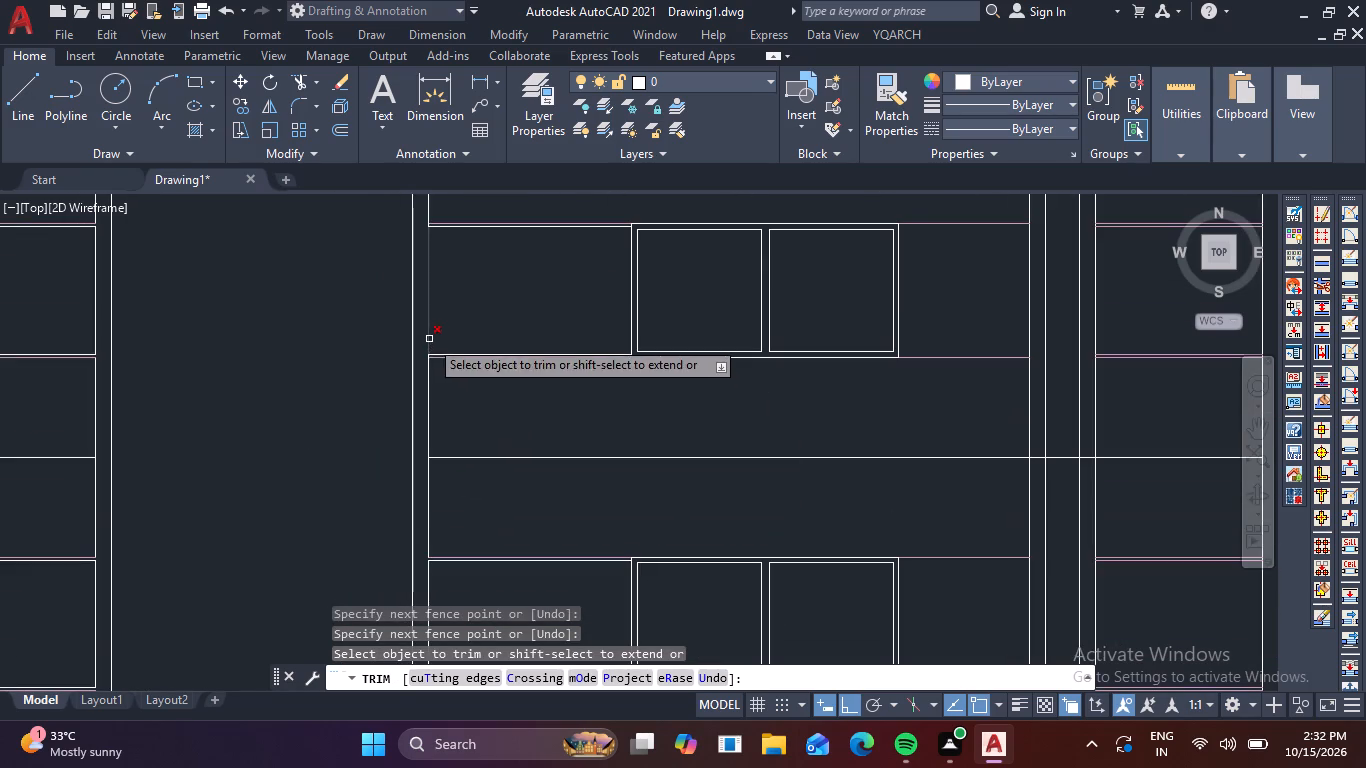
scroll(430, 339, "up", 5)
left_click(369, 501)
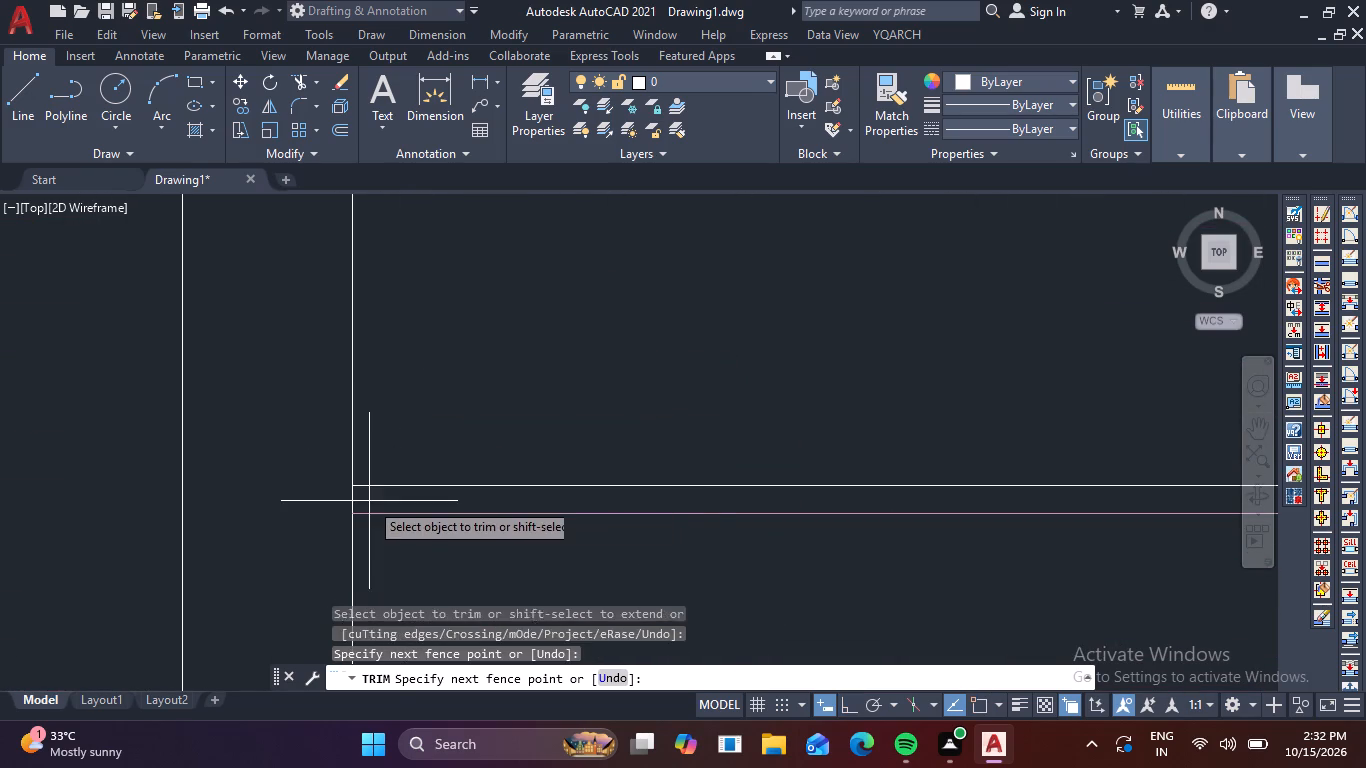
left_click(334, 501)
scroll(340, 496, "down", 5)
middle_click_drag(427, 435, 462, 539)
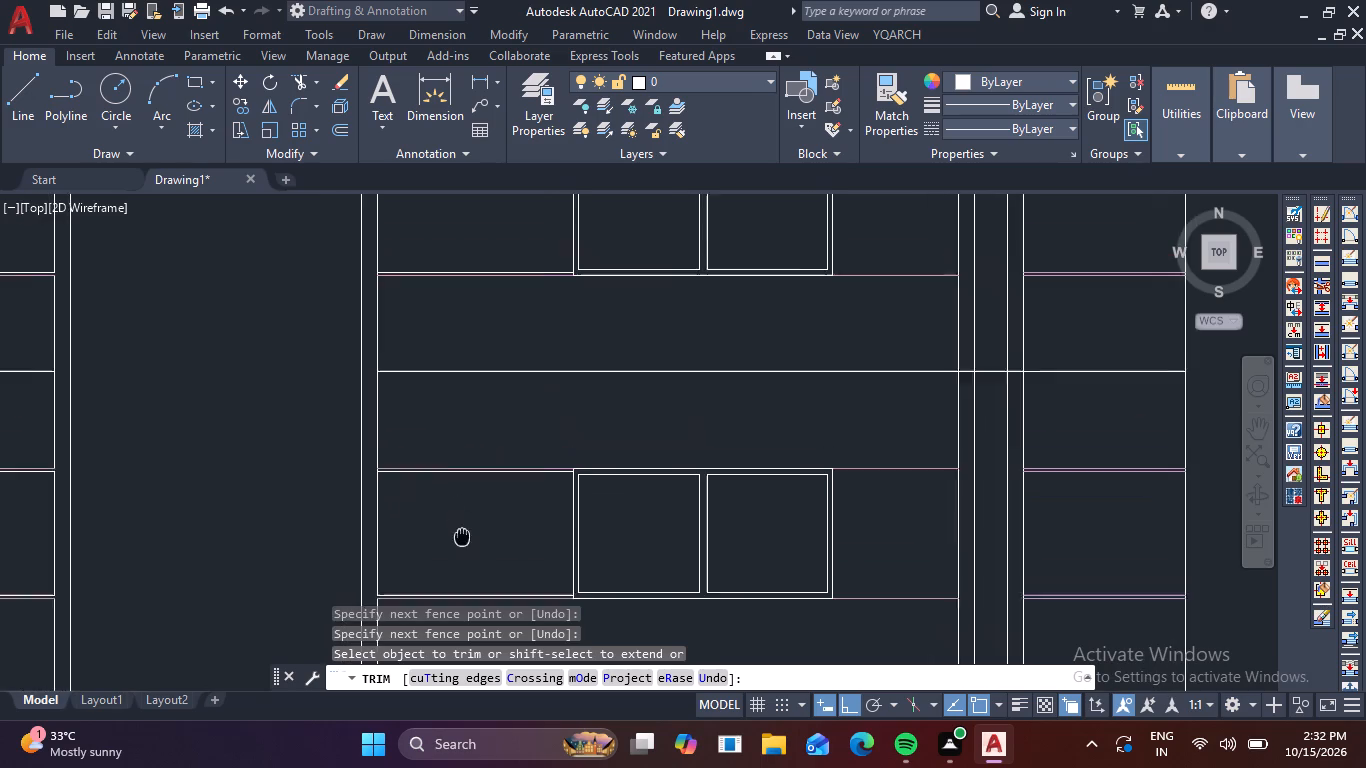
middle_click_drag(462, 539, 463, 543)
scroll(391, 480, "up", 5)
scroll(243, 470, "up", 3)
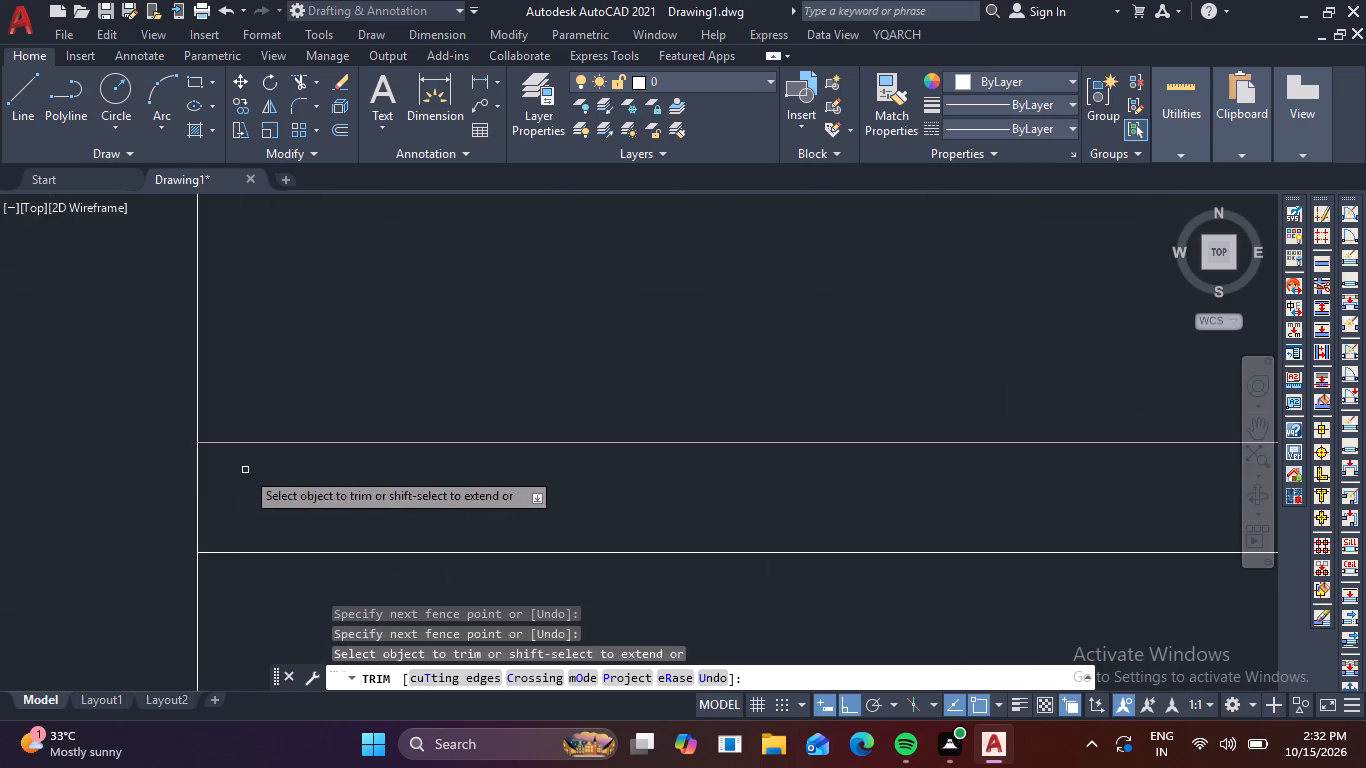
left_click(238, 486)
left_click(147, 498)
Trim the right passage wall's bay-side line within the top bay's lower and upper pairs of row lines.
scroll(156, 492, "down", 5)
middle_click_drag(318, 367, 371, 567)
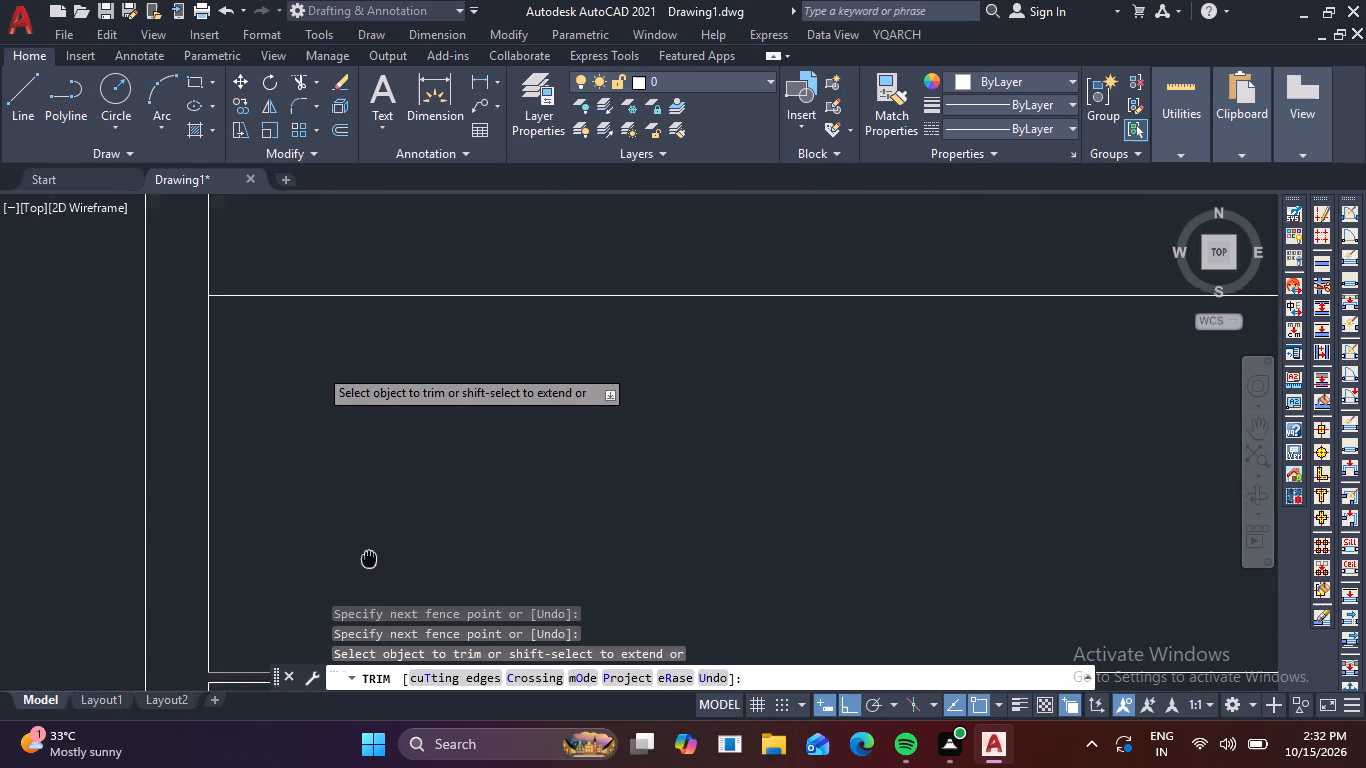
middle_click_drag(371, 567, 374, 574)
scroll(398, 554, "down", 2)
scroll(311, 313, "up", 5)
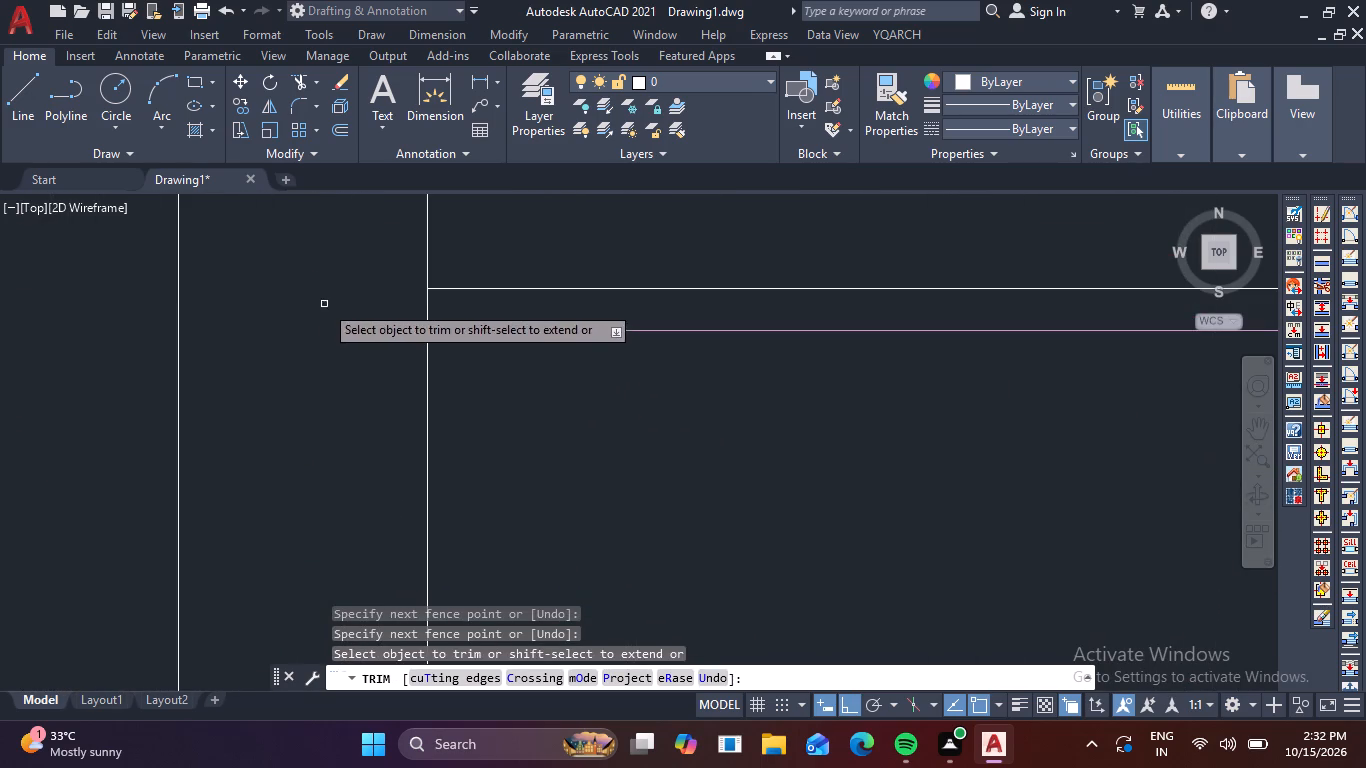
left_click(451, 317)
left_click(372, 317)
scroll(382, 311, "down", 4)
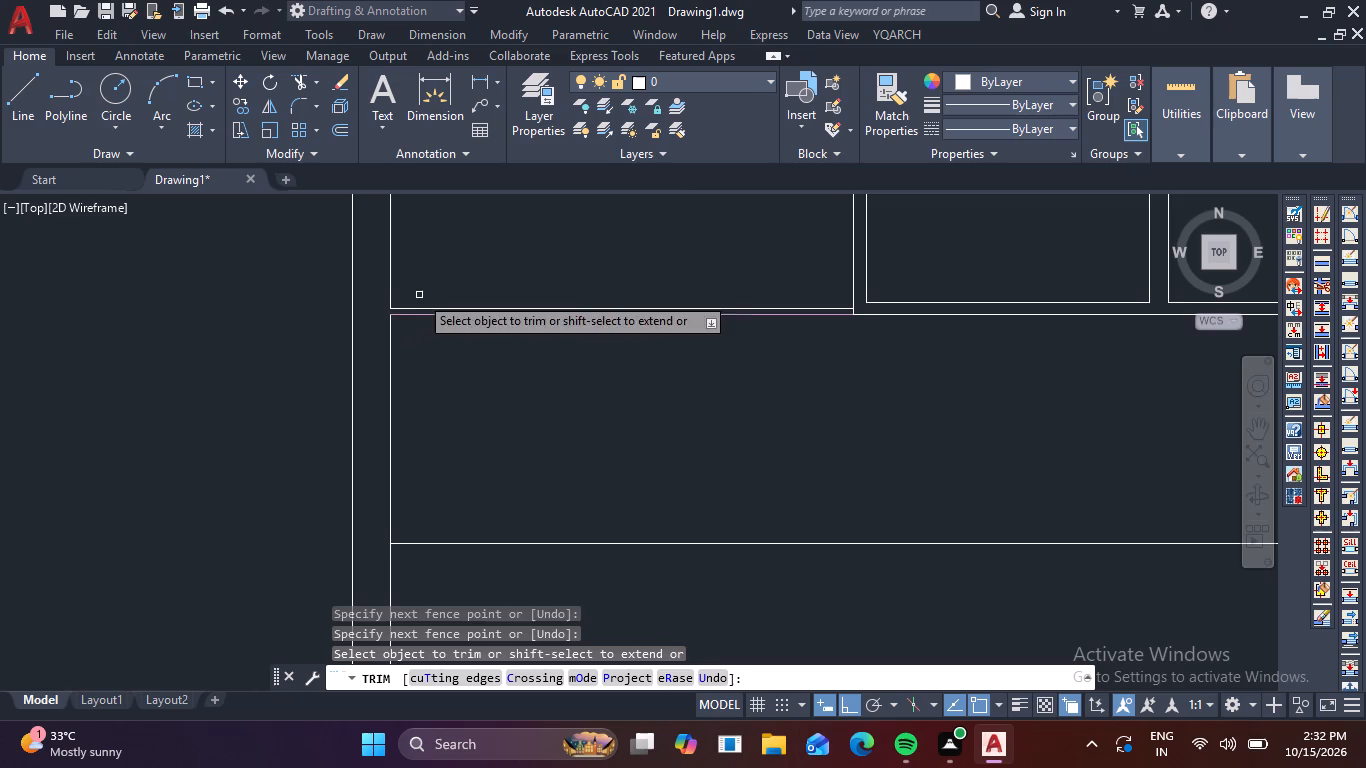
middle_click_drag(456, 270, 471, 514)
middle_click_drag(530, 372, 528, 562)
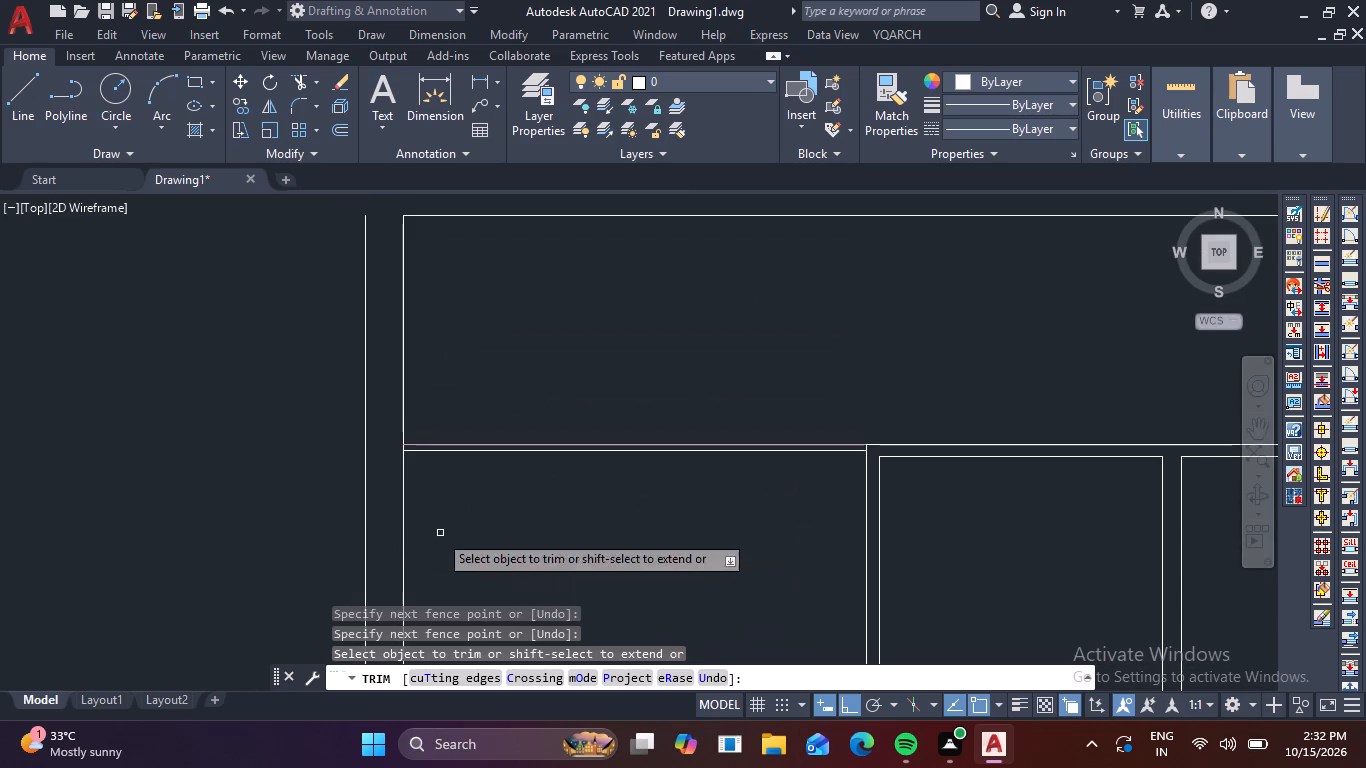
scroll(382, 441, "up", 5)
left_click(452, 557)
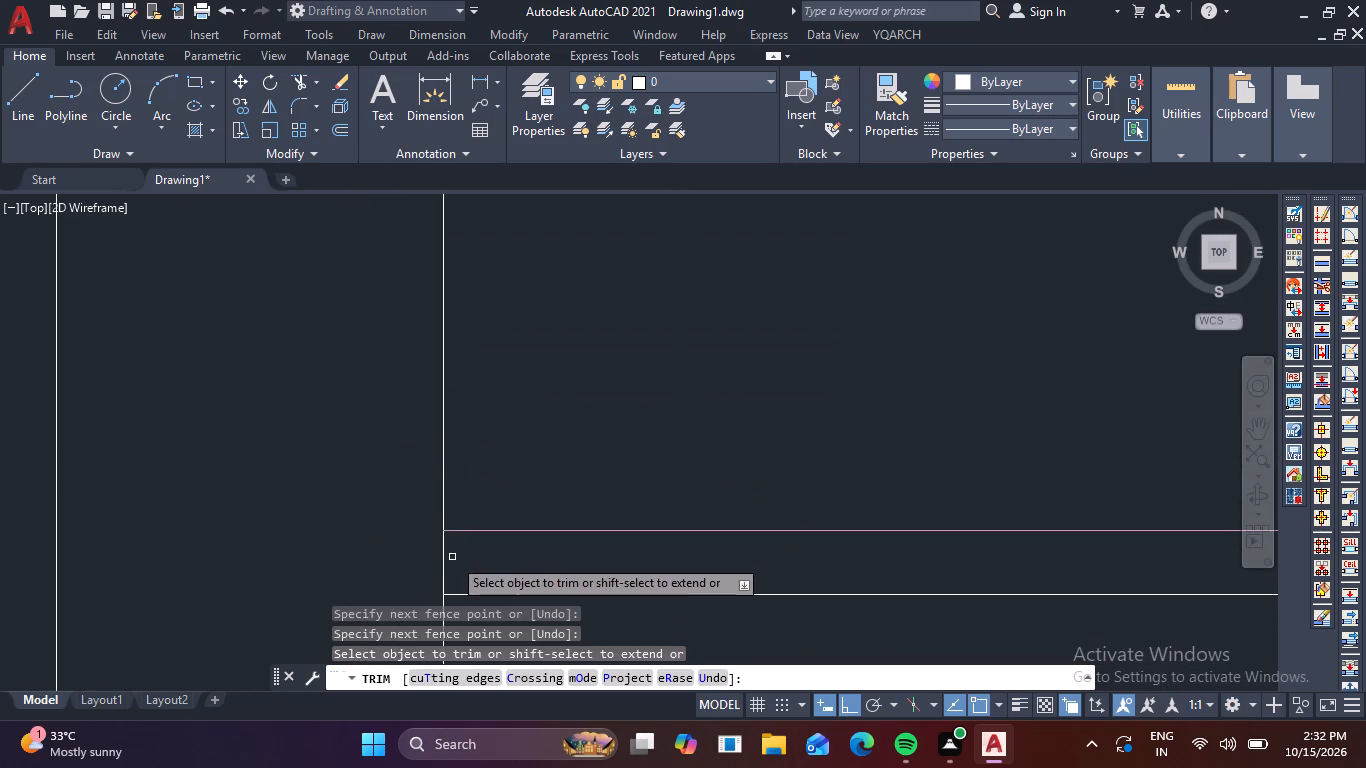
left_click(410, 544)
Examine the upper bays' row lines and wall junctions on both sides of the central passage.
scroll(437, 524, "down", 6)
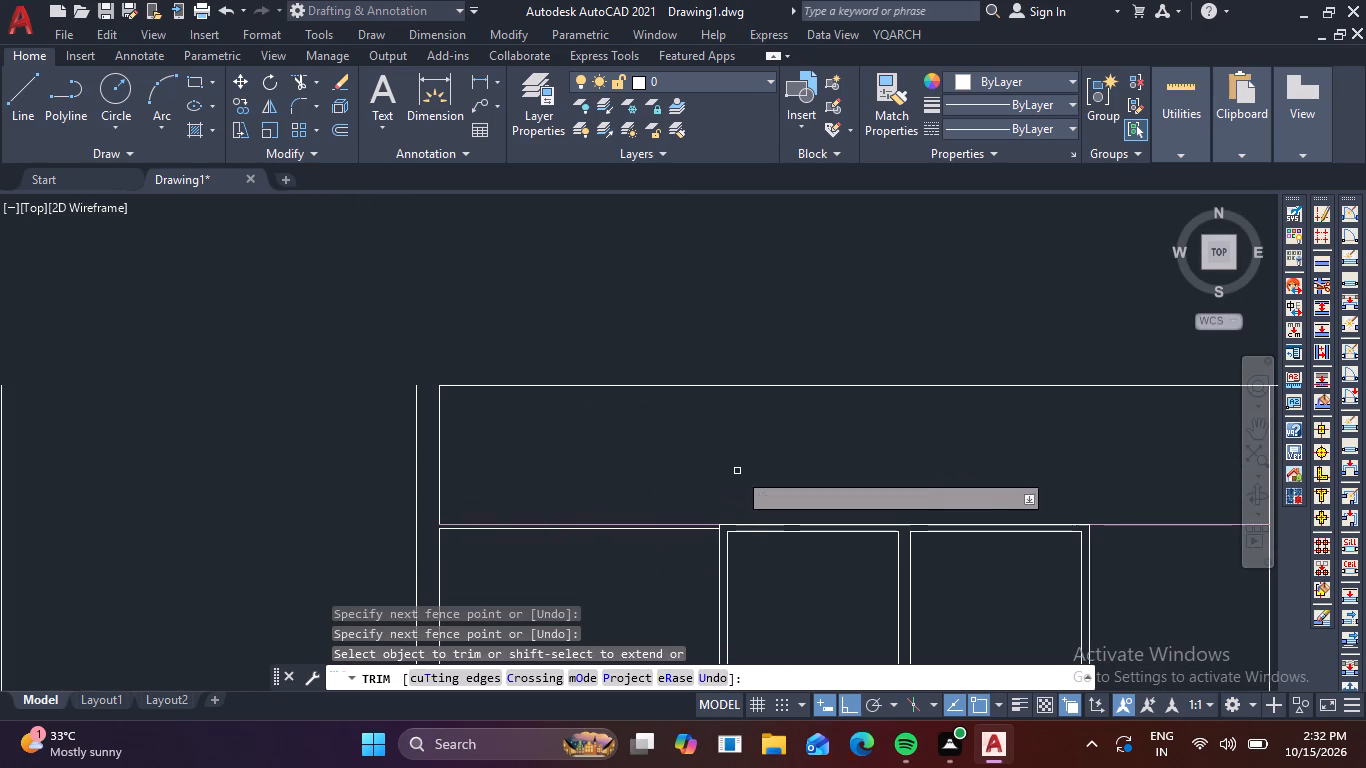
middle_click_drag(737, 471, 314, 338)
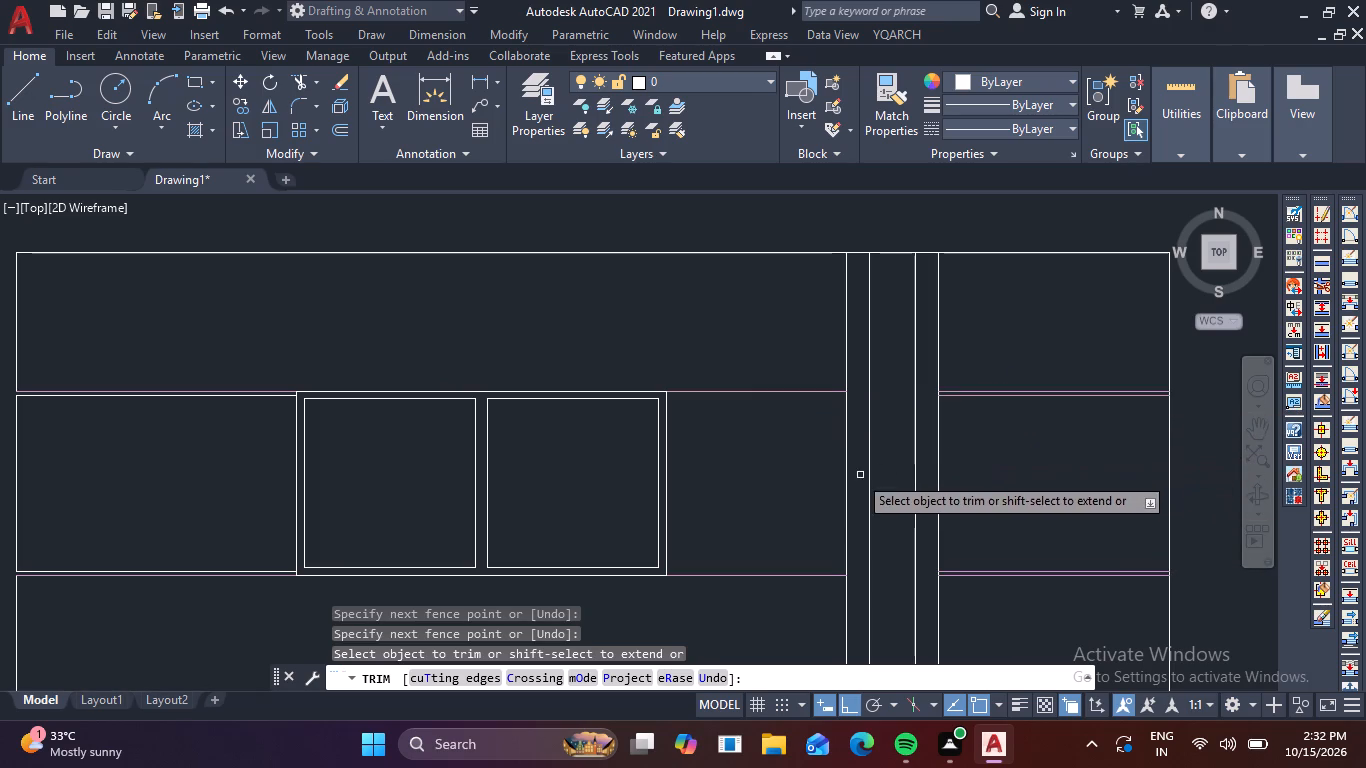
scroll(771, 499, "down", 2)
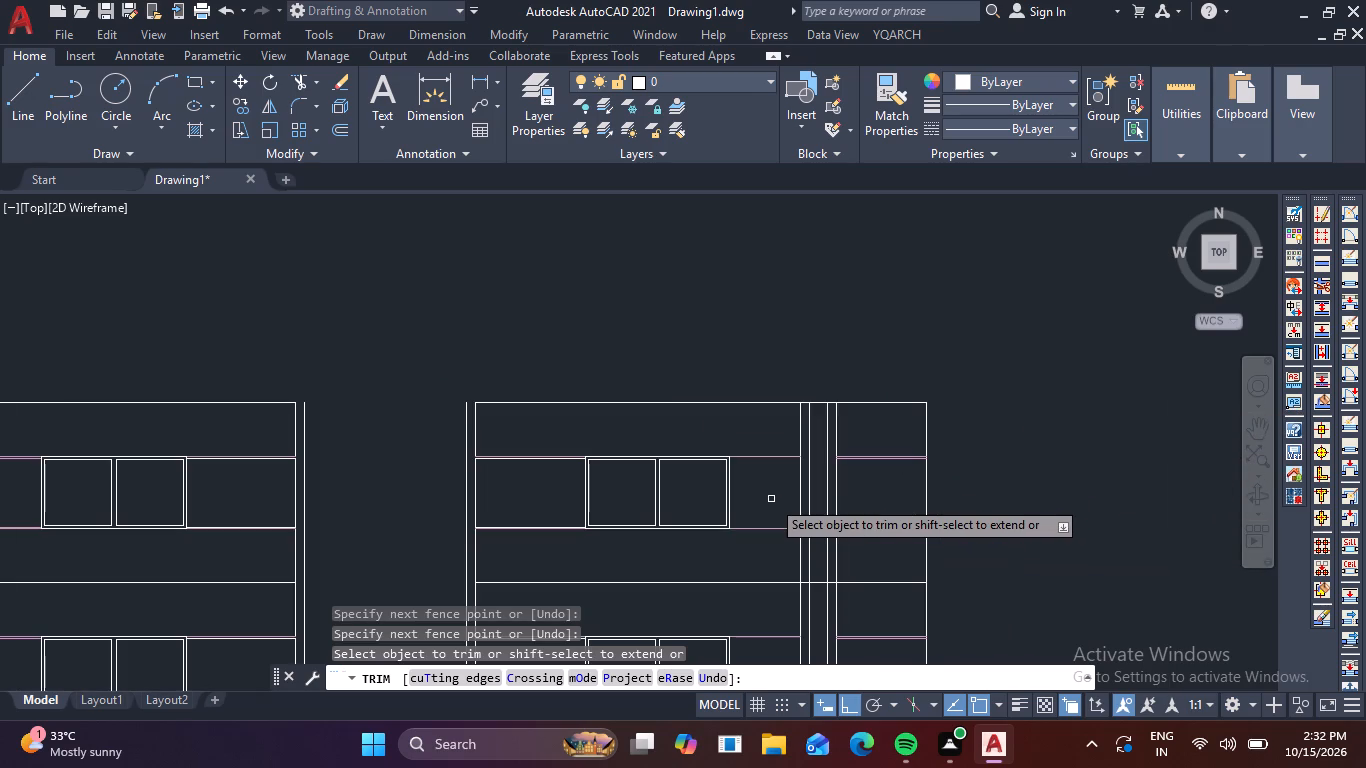
scroll(794, 504, "down", 2)
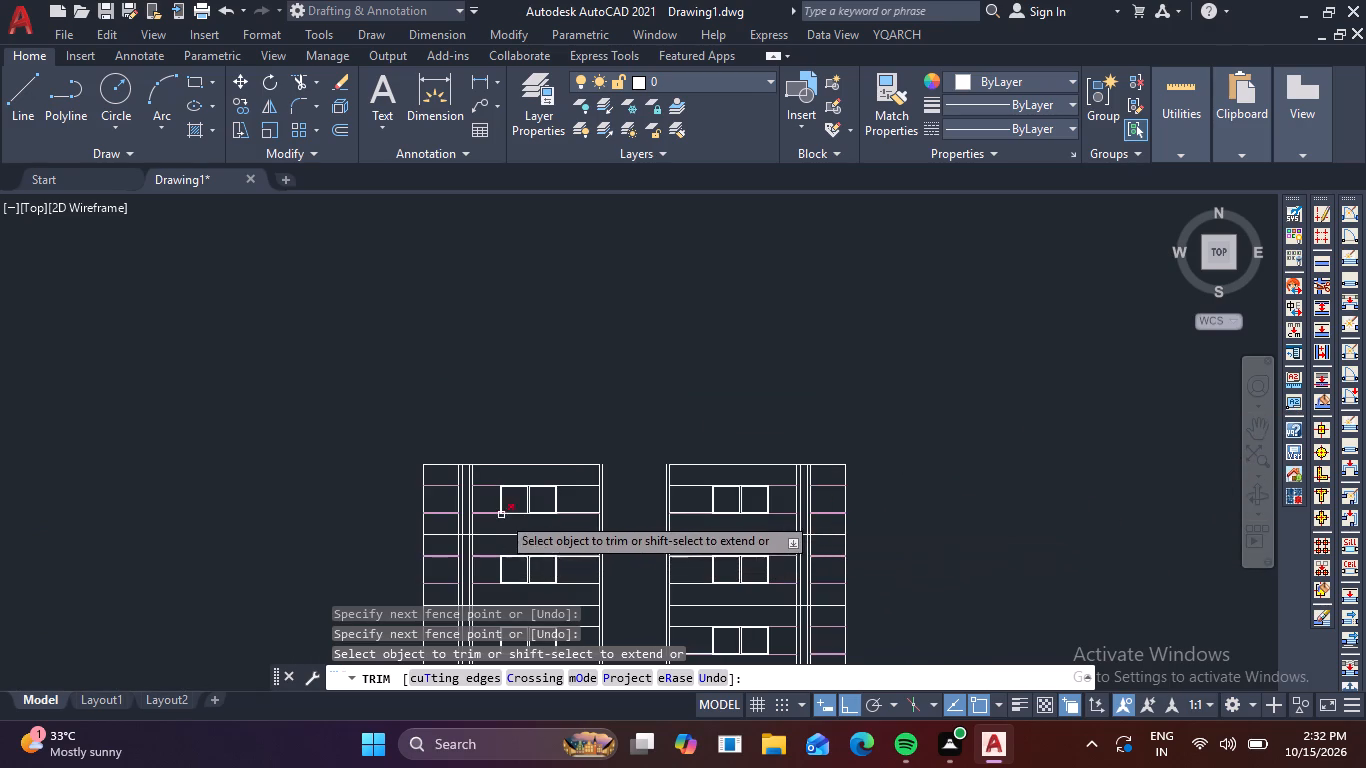
scroll(479, 503, "up", 5)
scroll(481, 498, "down", 2)
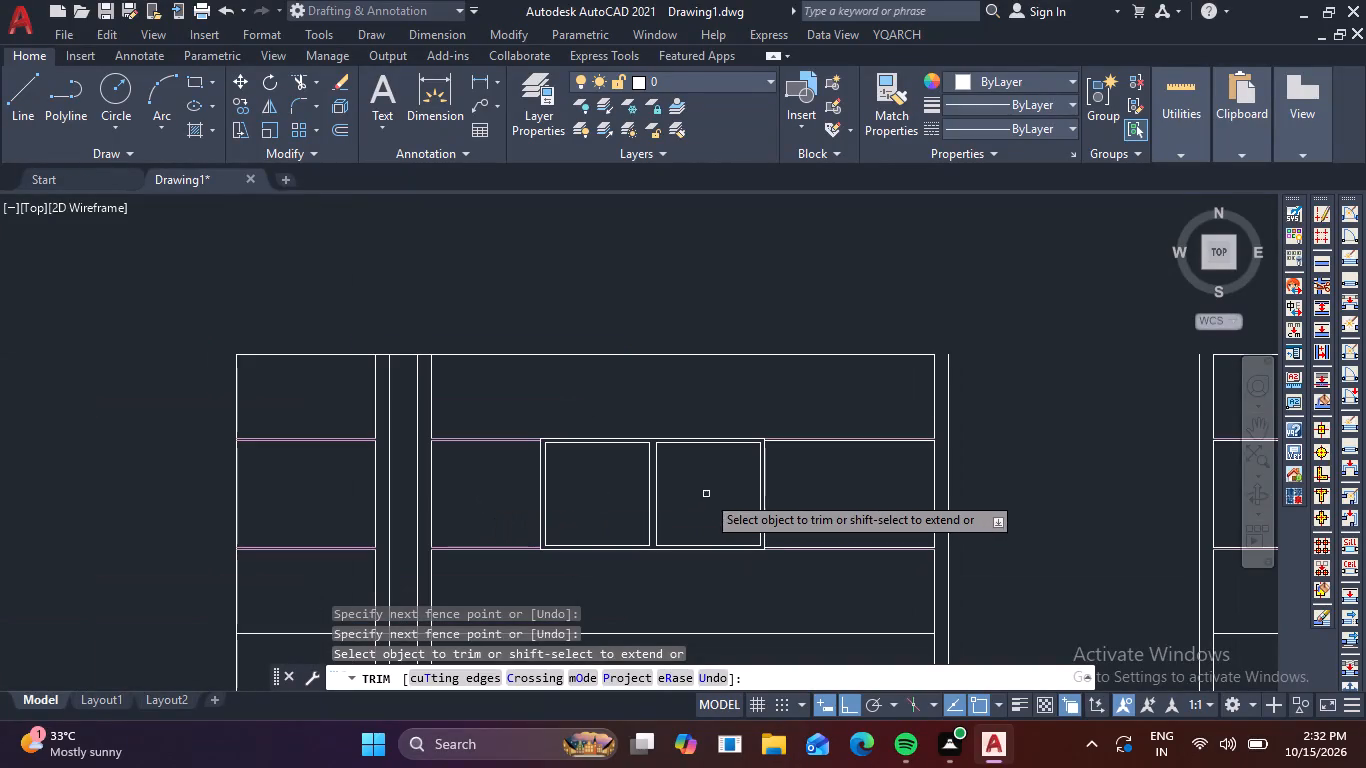
scroll(821, 491, "up", 2)
scroll(821, 491, "down", 3)
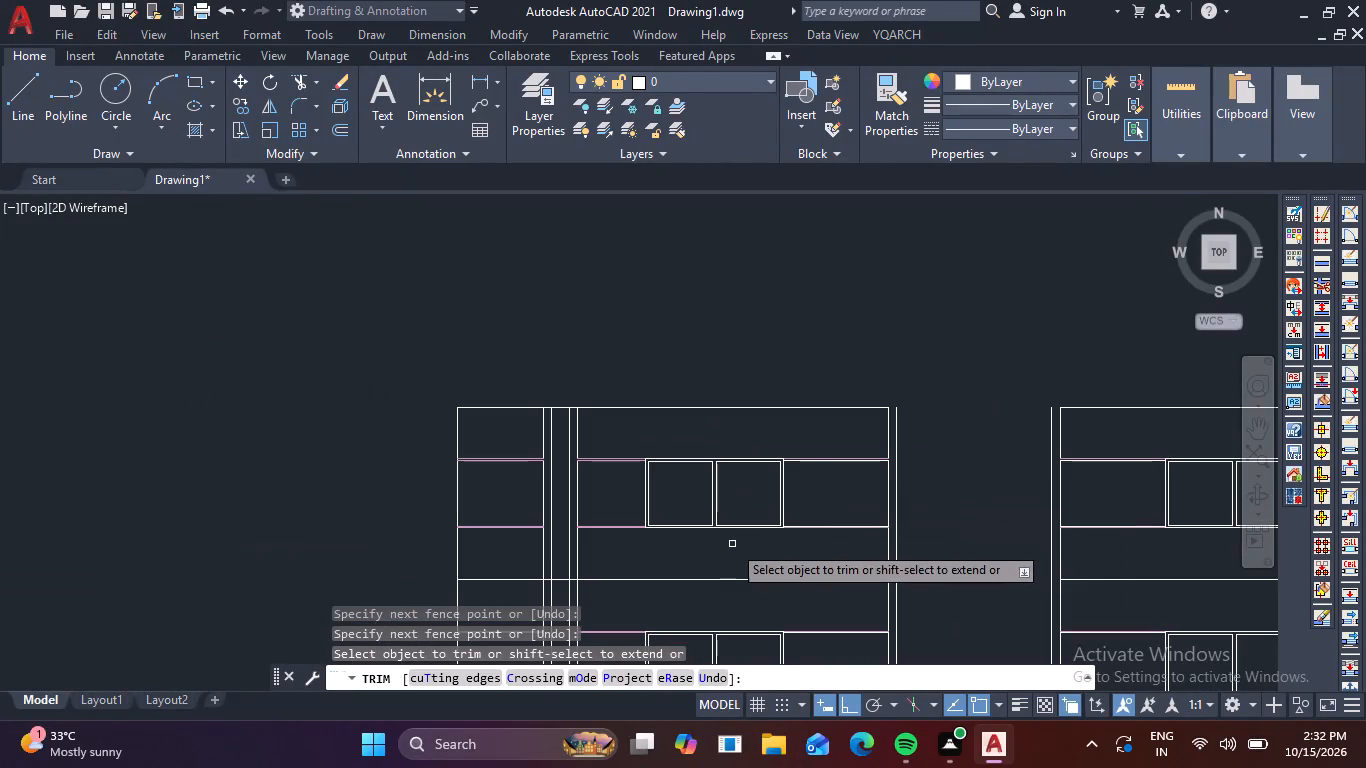
middle_click_drag(705, 519, 424, 398)
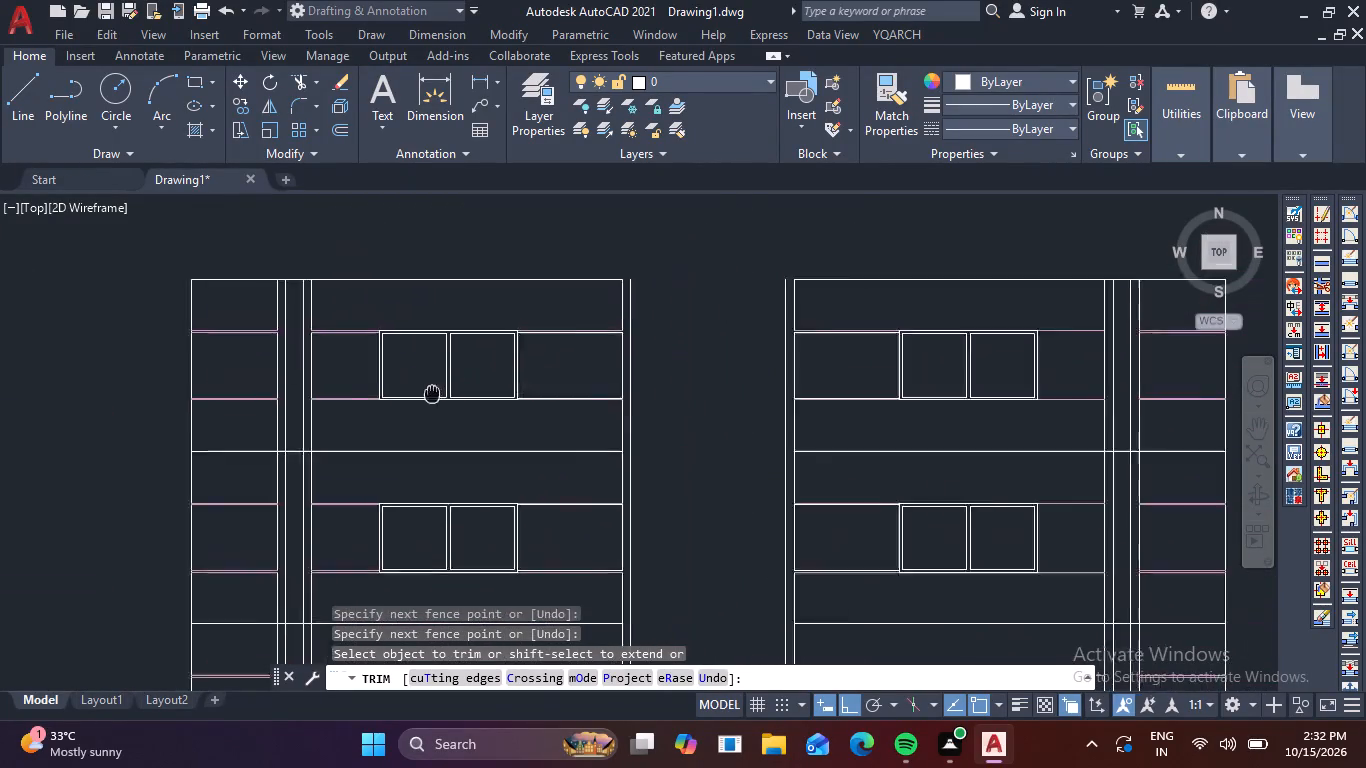
middle_click_drag(424, 398, 342, 424)
scroll(207, 422, "up", 4)
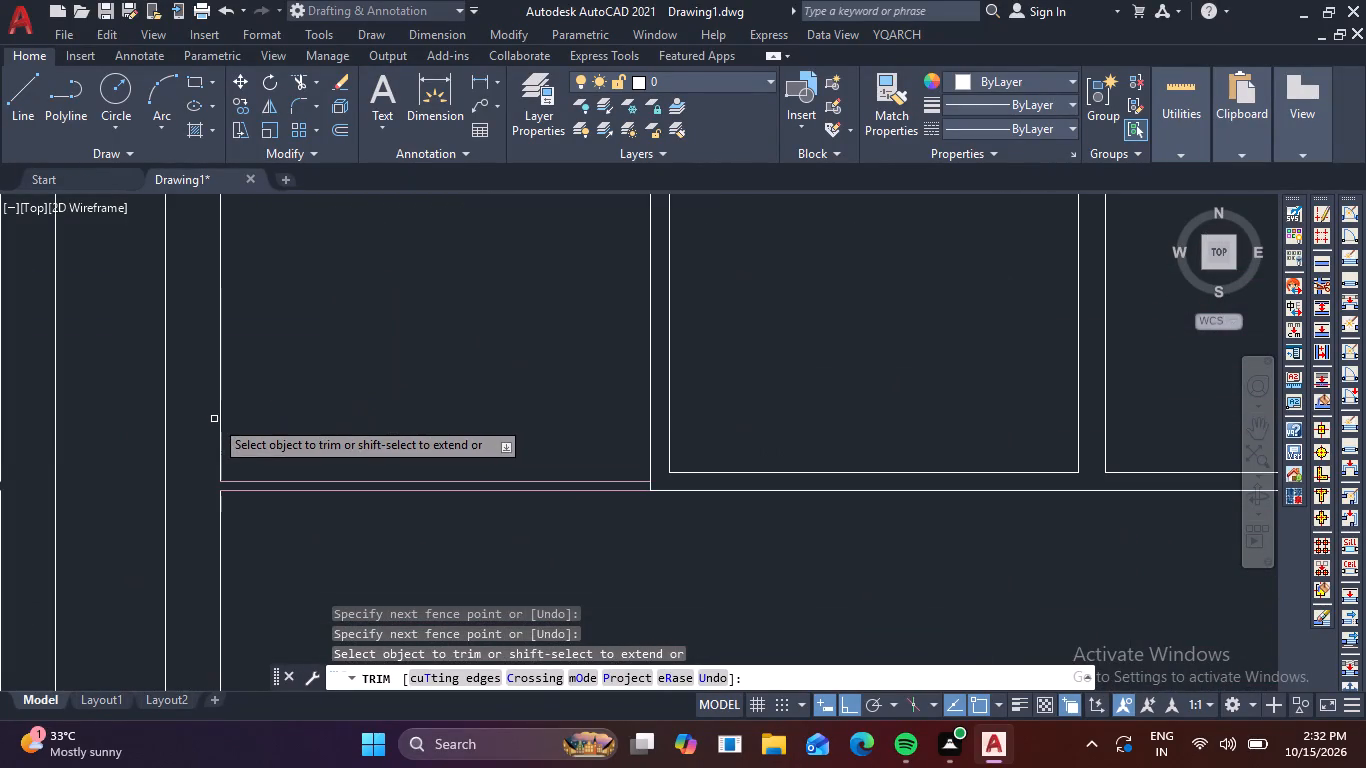
scroll(215, 419, "down", 3)
scroll(259, 424, "up", 3)
scroll(263, 395, "down", 4)
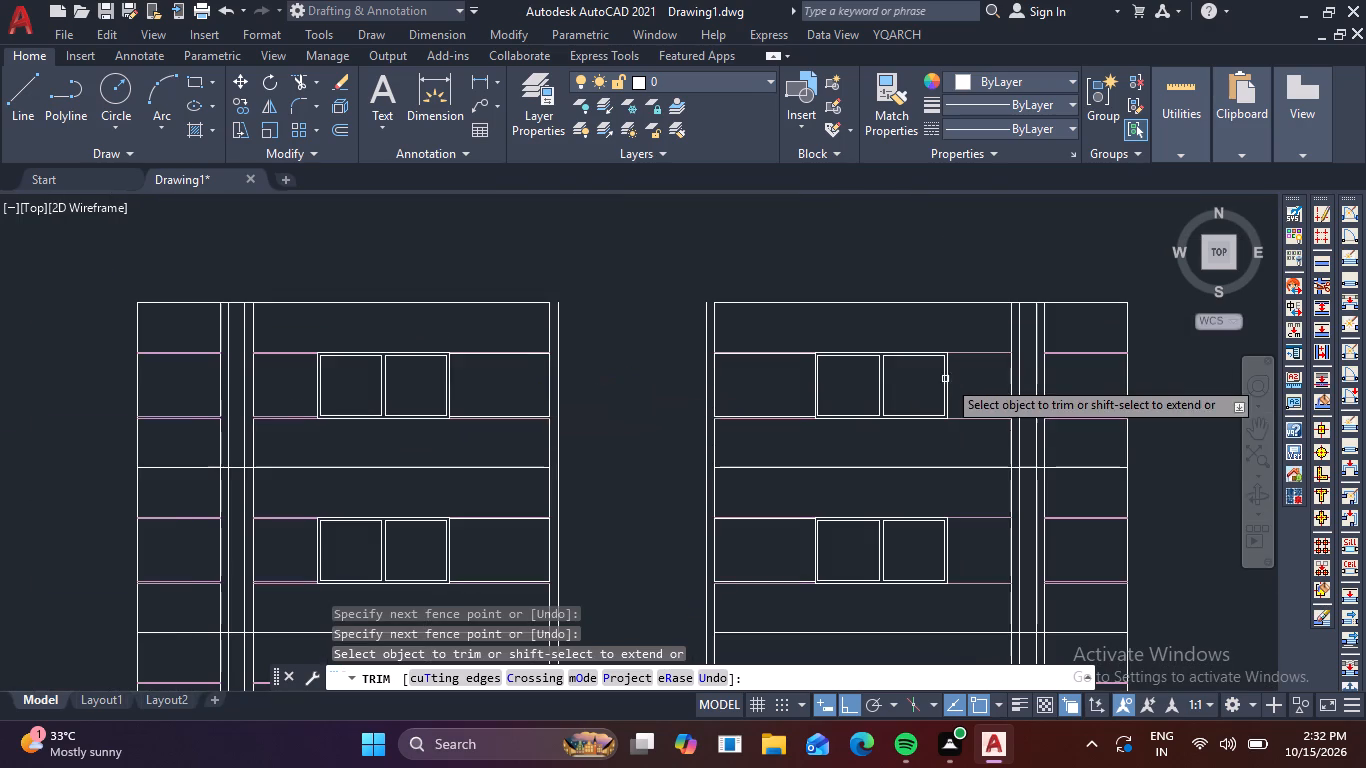
scroll(983, 392, "up", 3)
middle_click_drag(973, 391, 537, 476)
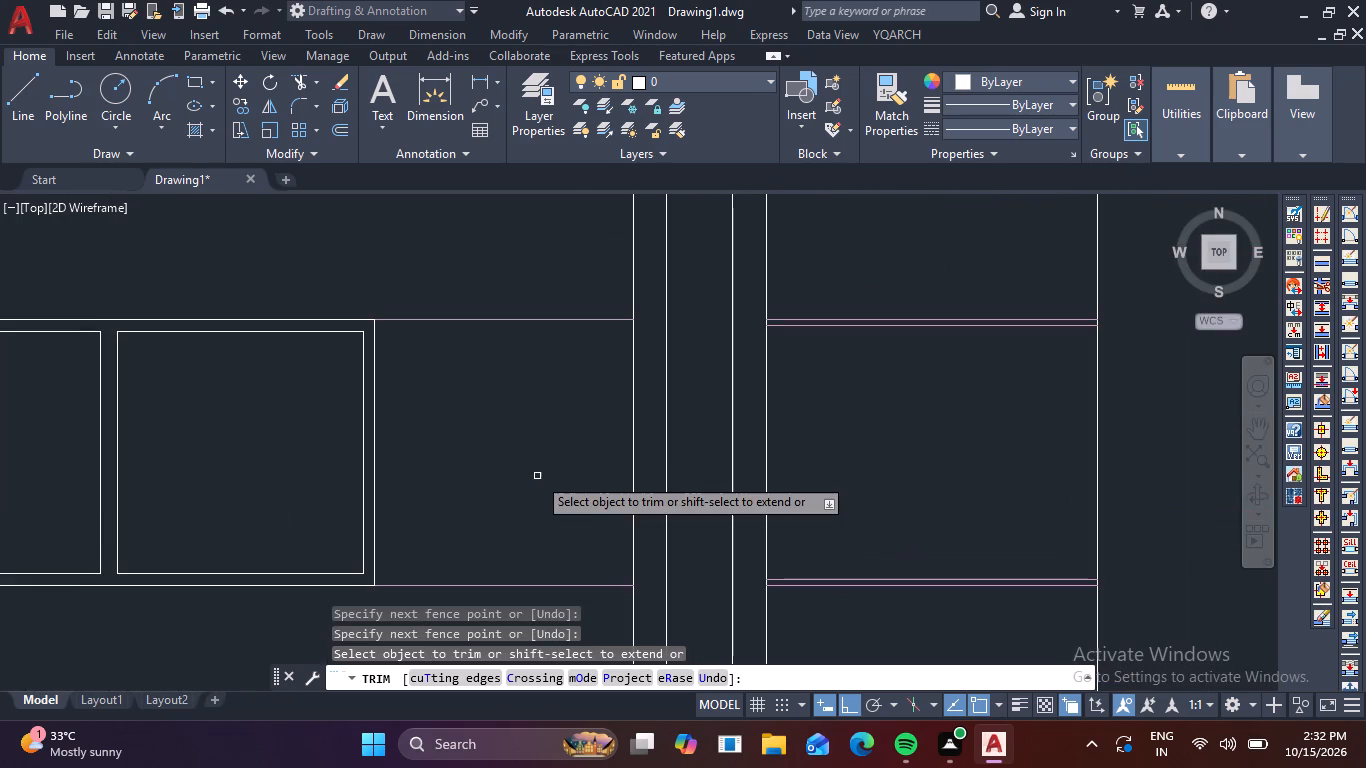
key("Escape")
Draw a line in colour 209,156,199 just below the right top bay's upper row line, from the wall right of the opening to its frame.
left_click(1077, 82)
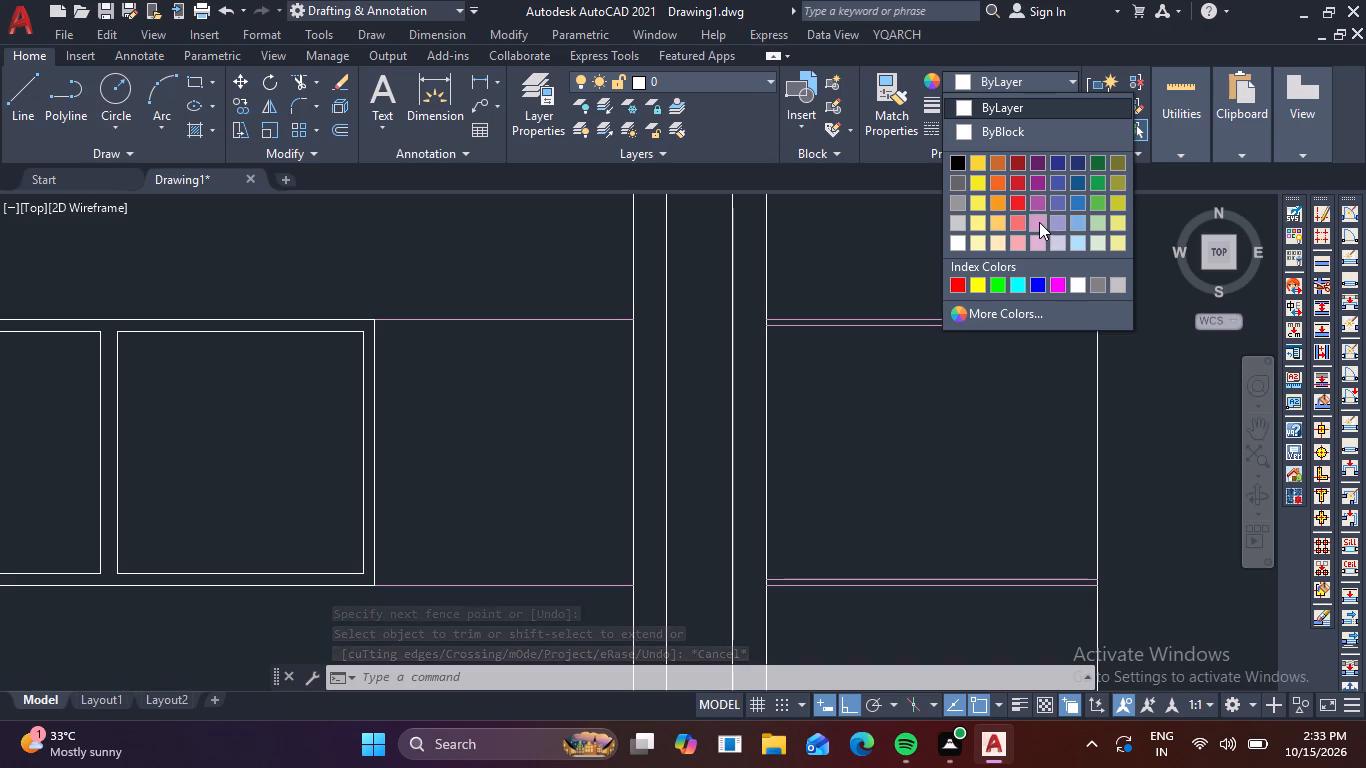
left_click(1039, 222)
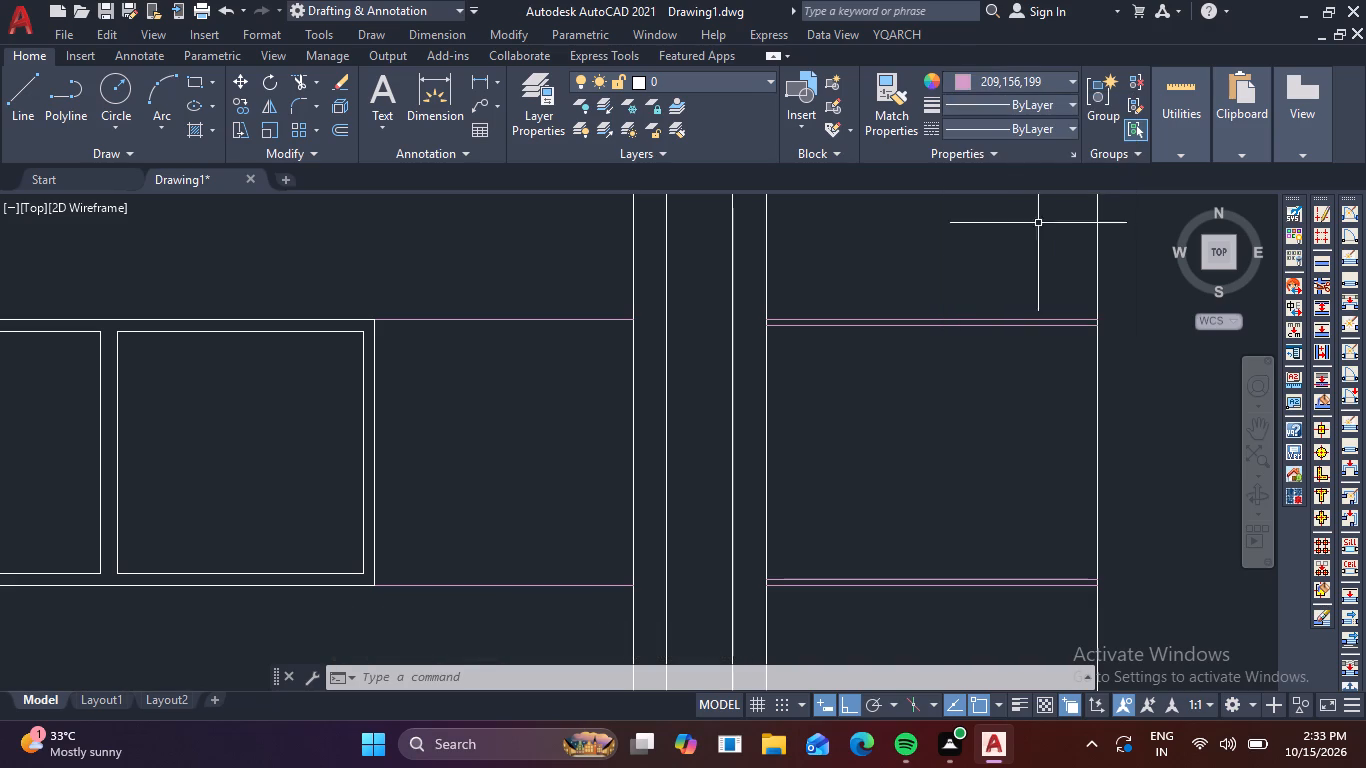
scroll(860, 336, "up", 3)
scroll(774, 321, "down", 3)
type("l")
key("space")
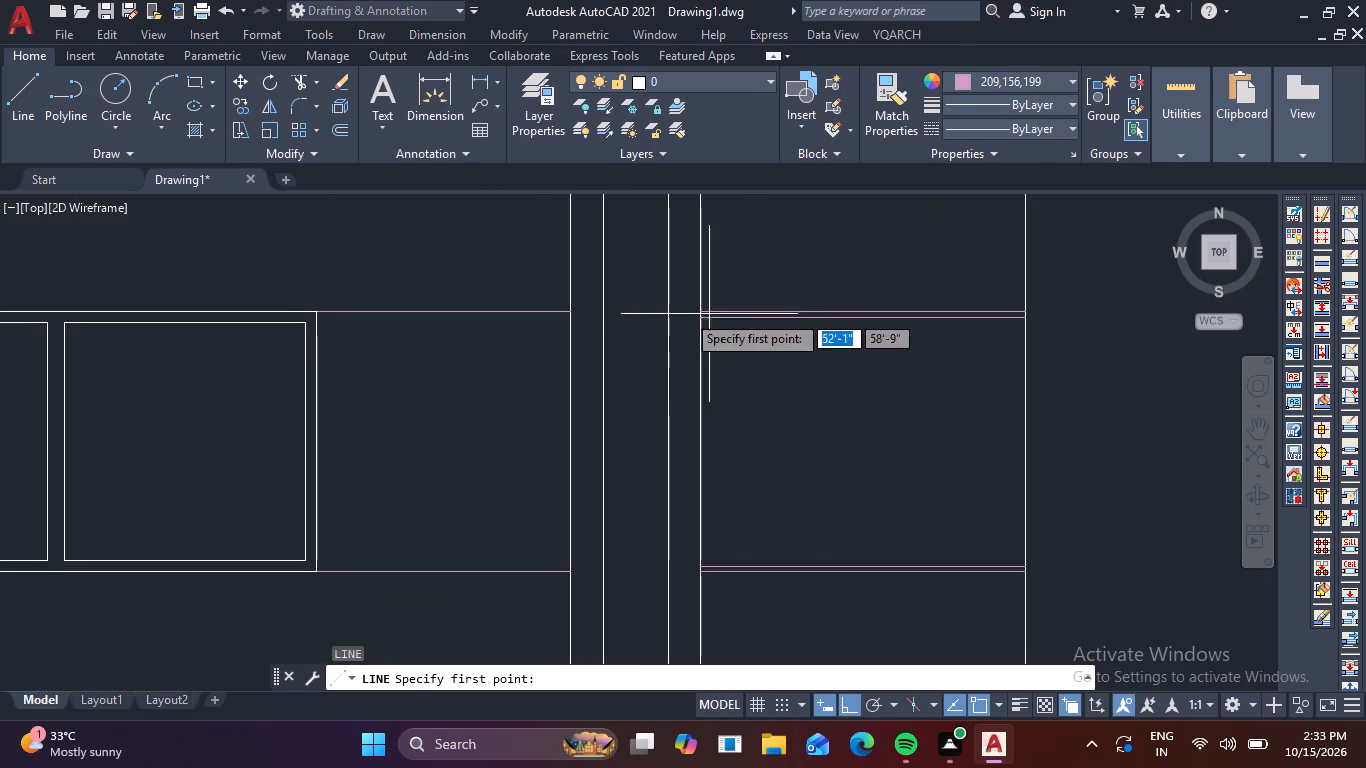
left_click(569, 318)
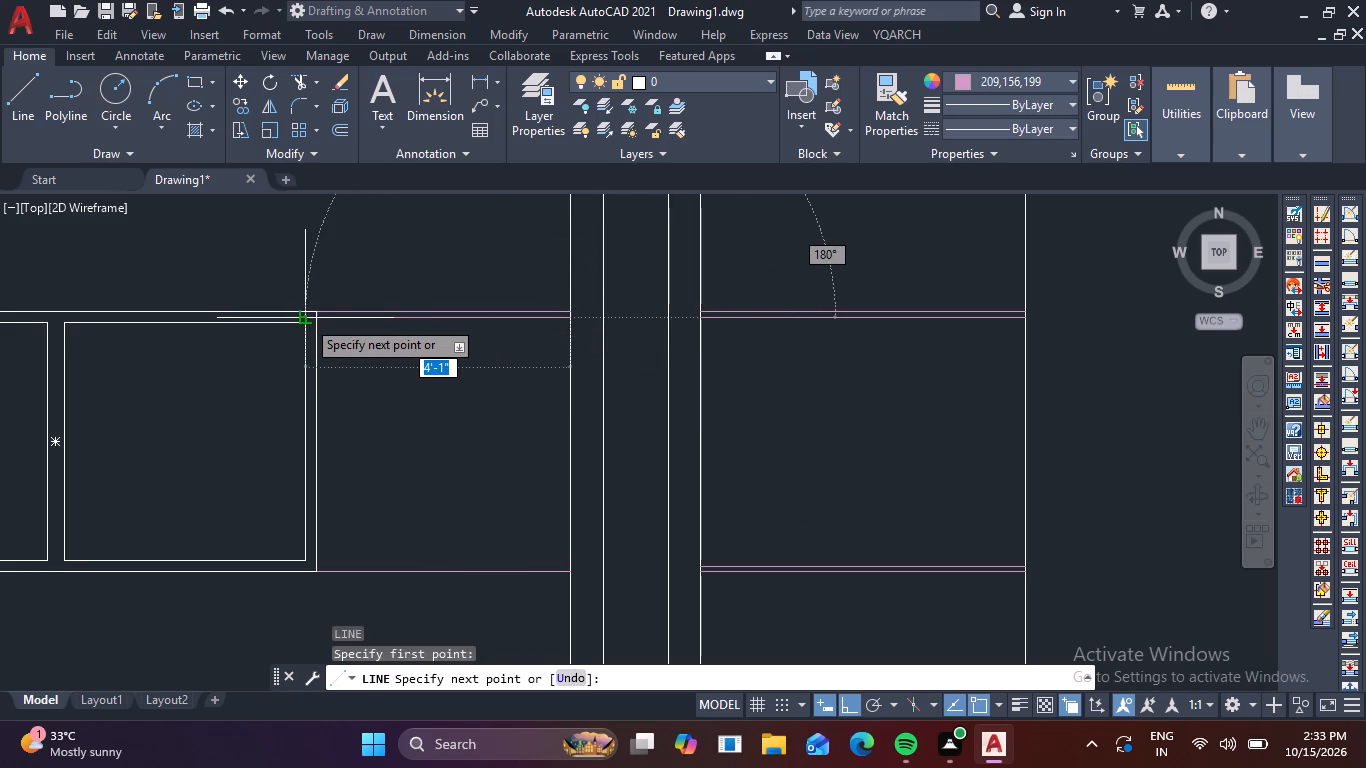
left_click(310, 322)
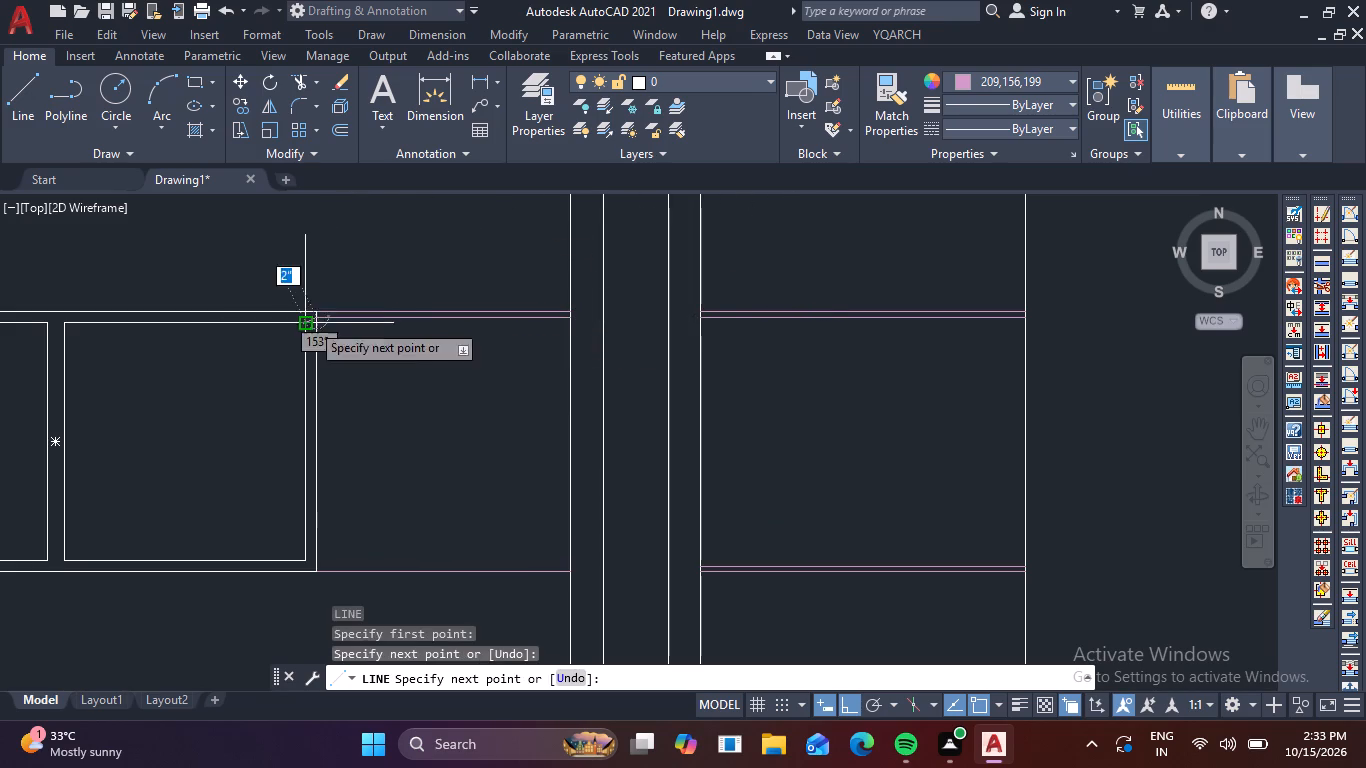
key("space")
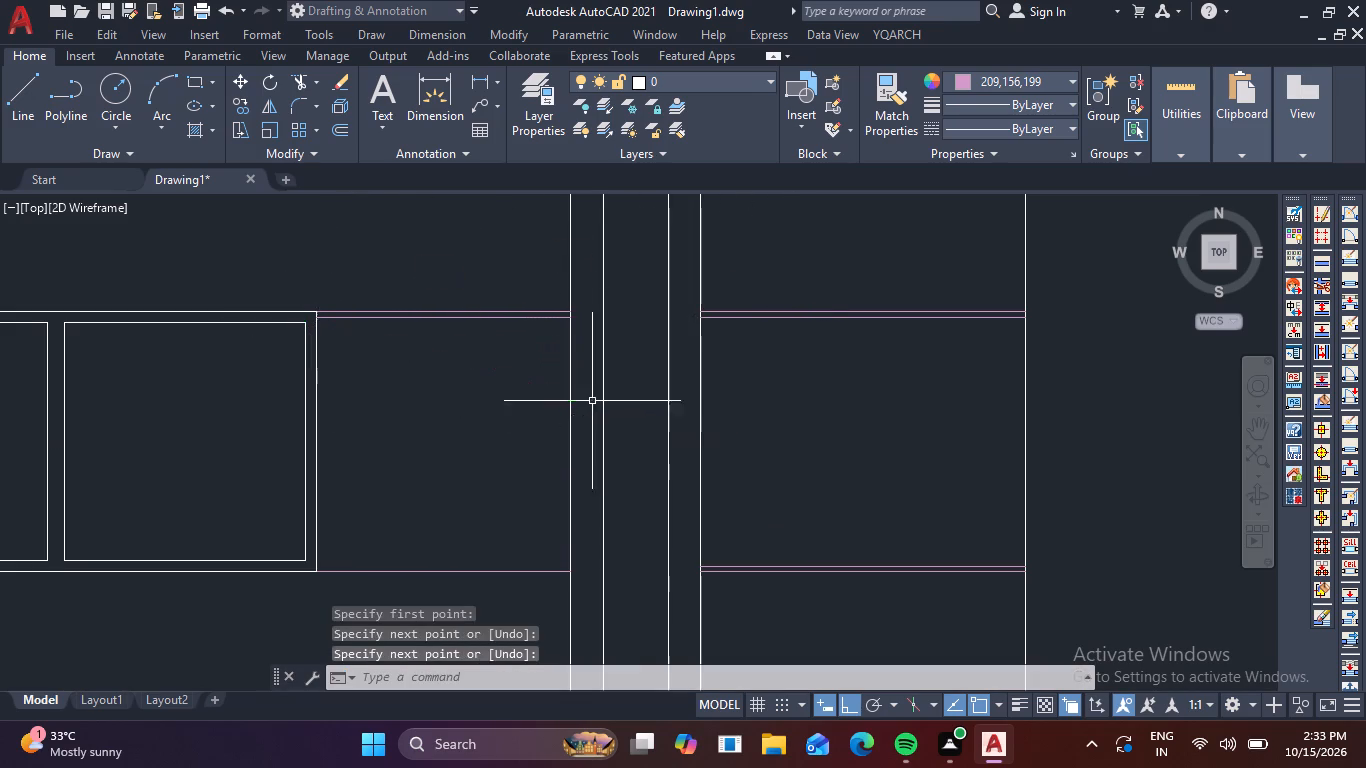
Draw a line just above the right top bay's lower row line, from the wall right of the opening to the opening's frame.
scroll(783, 574, "up", 2)
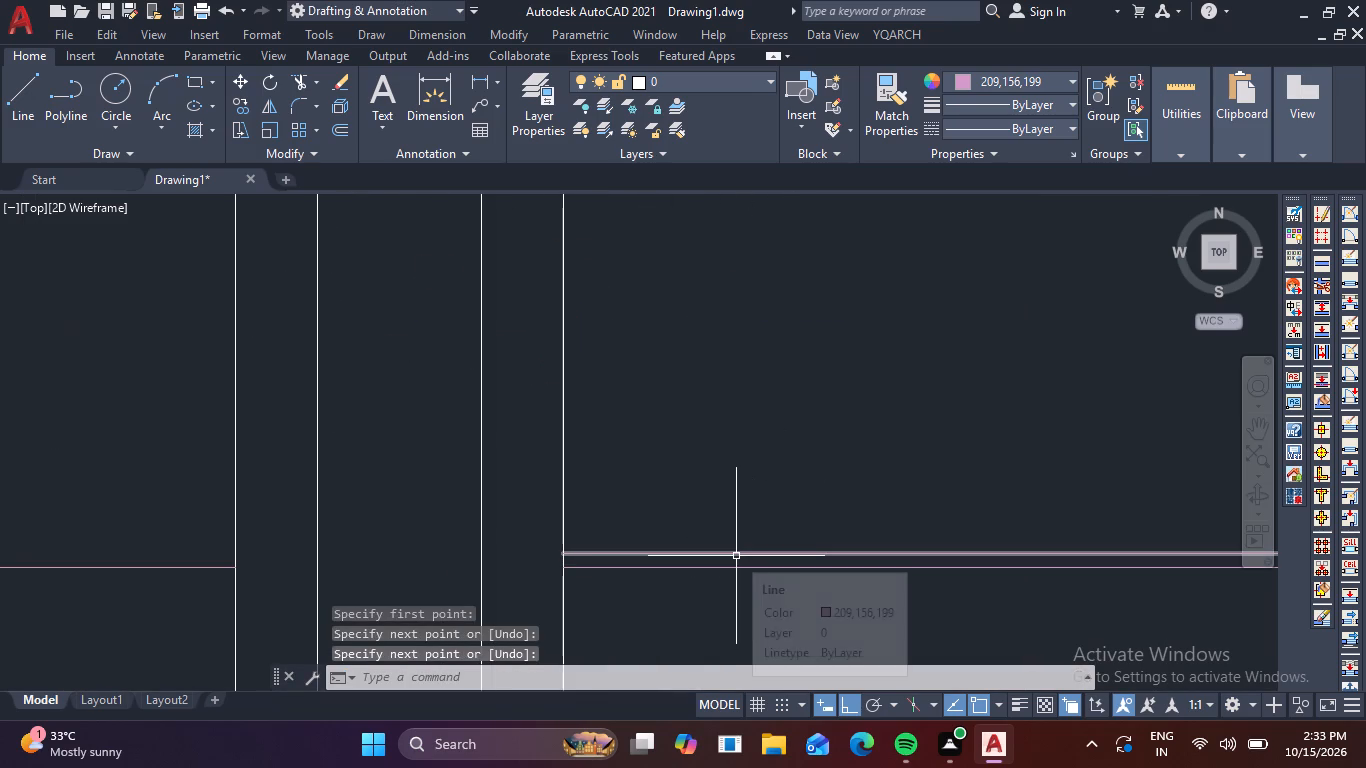
type("l")
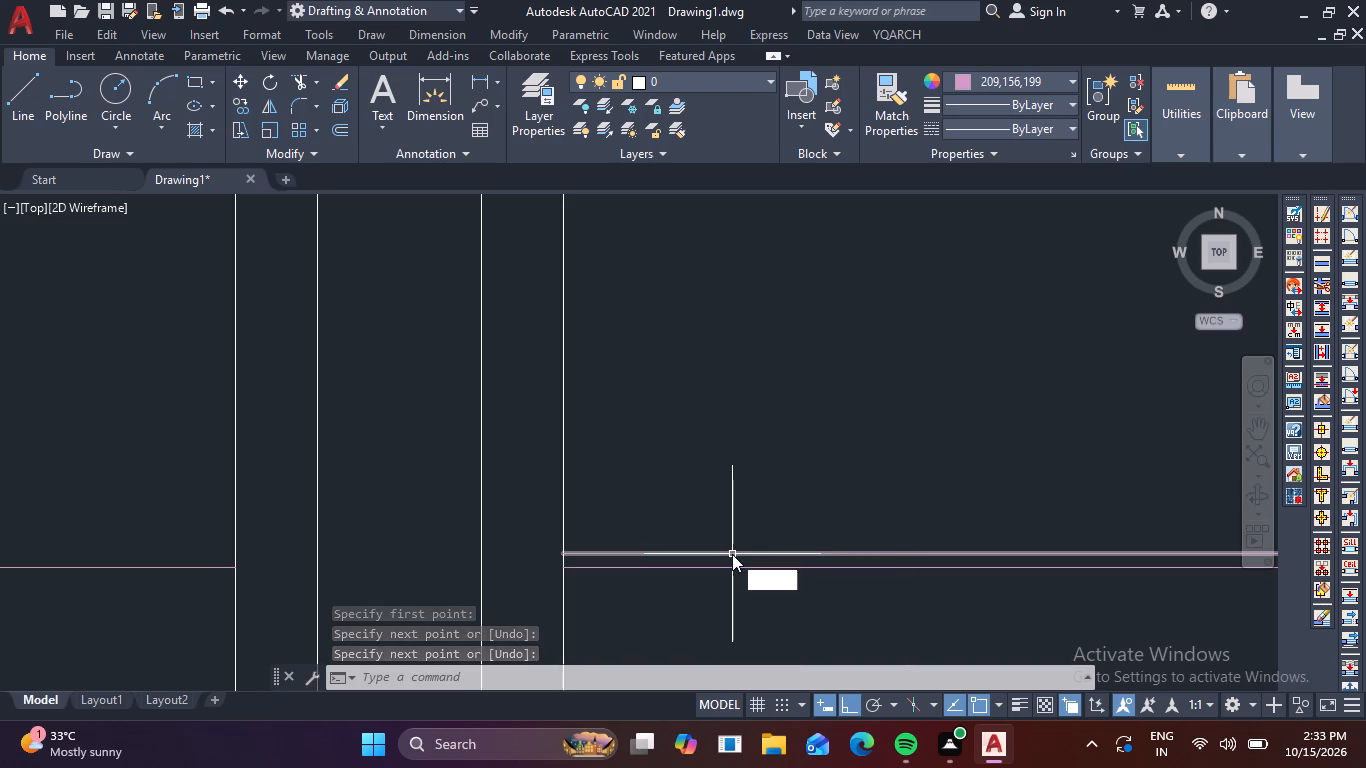
key("space")
scroll(731, 554, "down", 1)
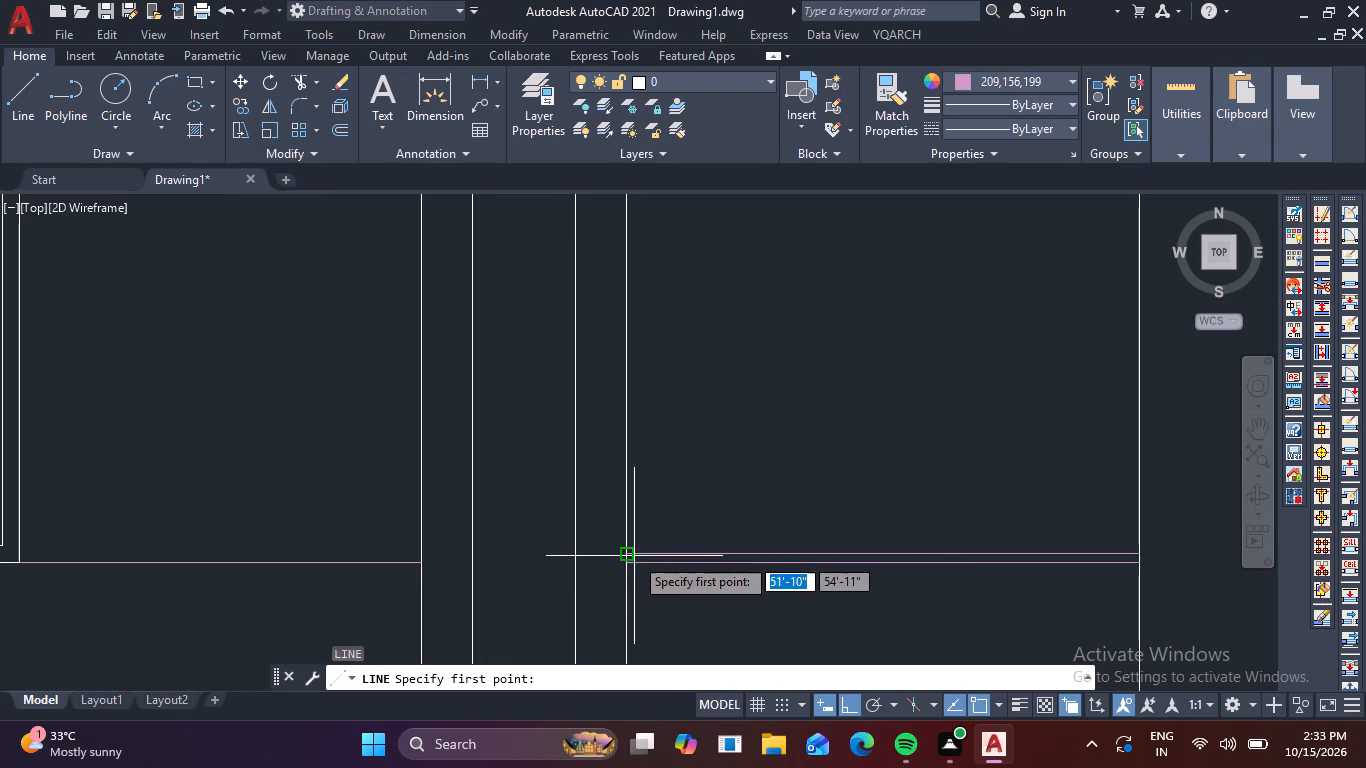
scroll(626, 524, "down", 1)
middle_click_drag(661, 519, 737, 495)
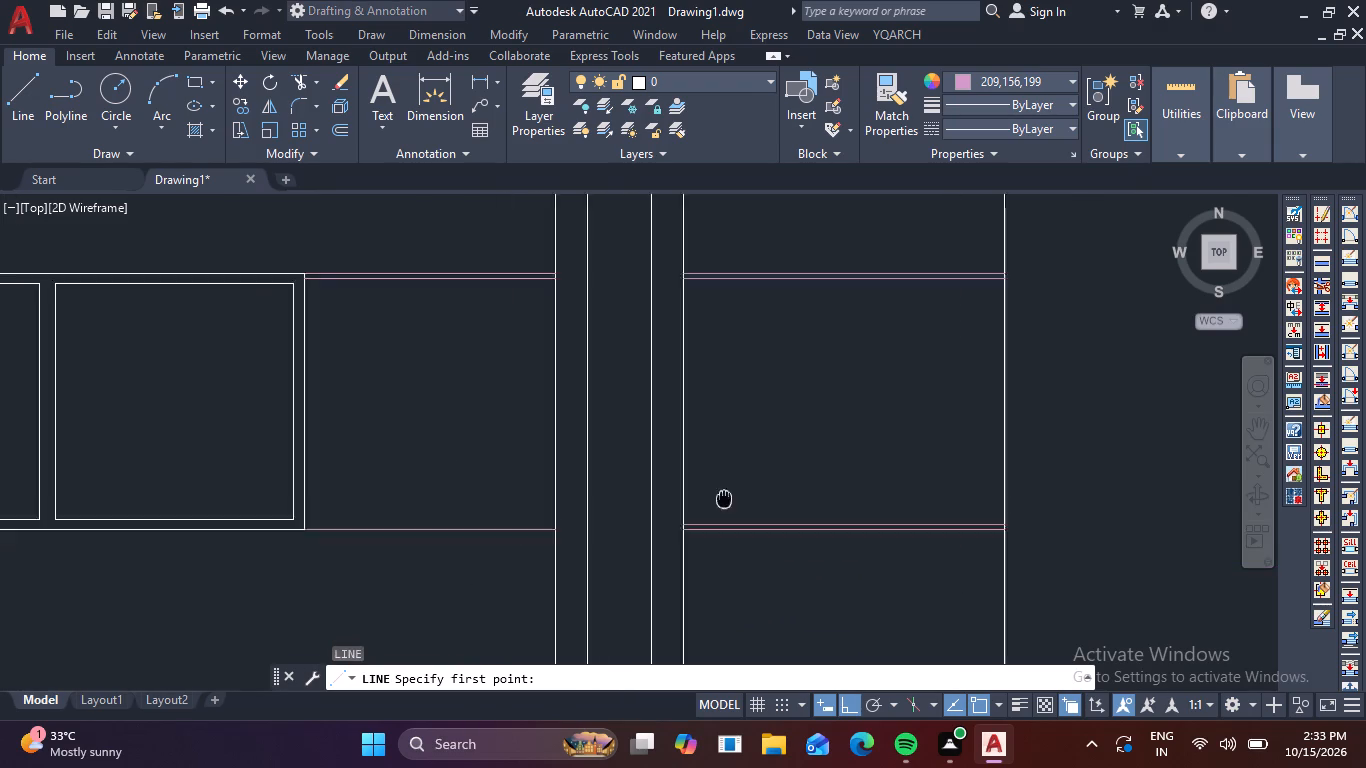
middle_click_drag(737, 495, 946, 453)
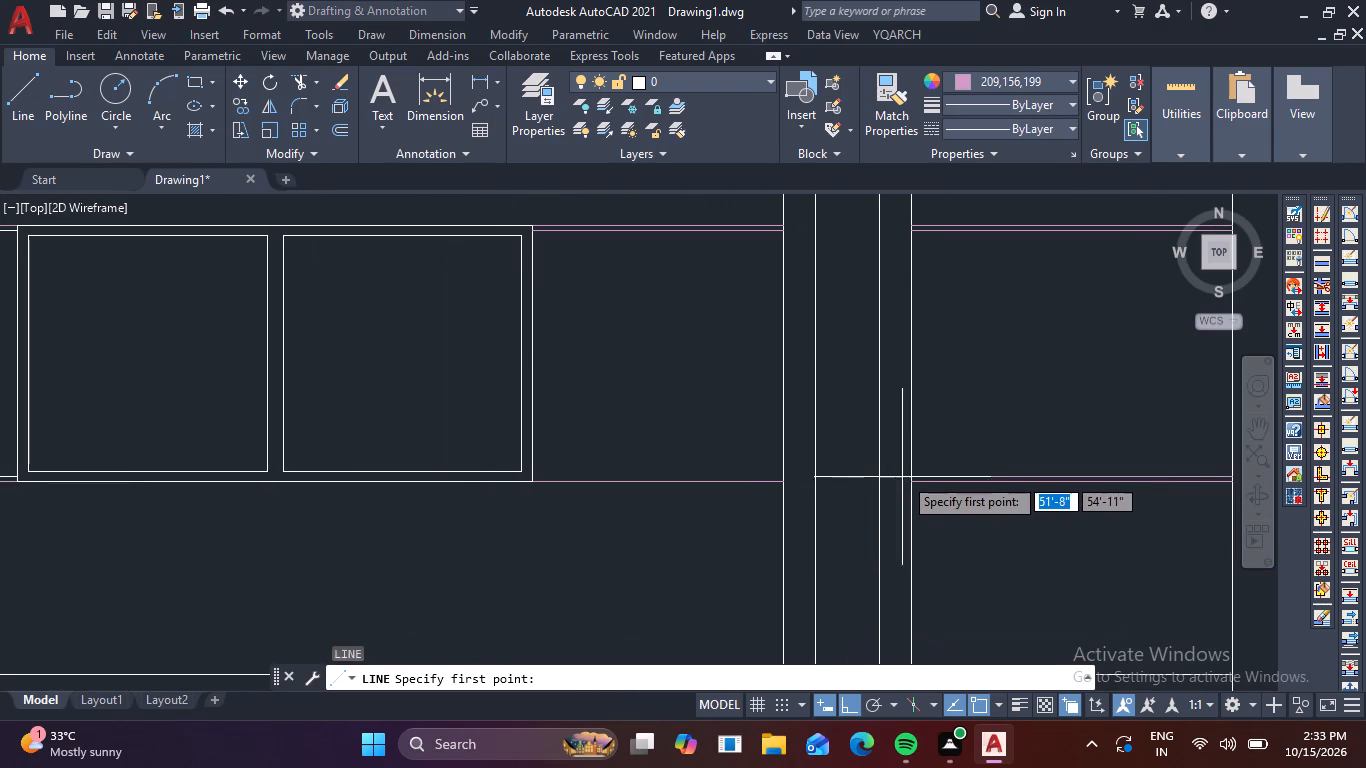
left_click(784, 477)
scroll(640, 471, "up", 3)
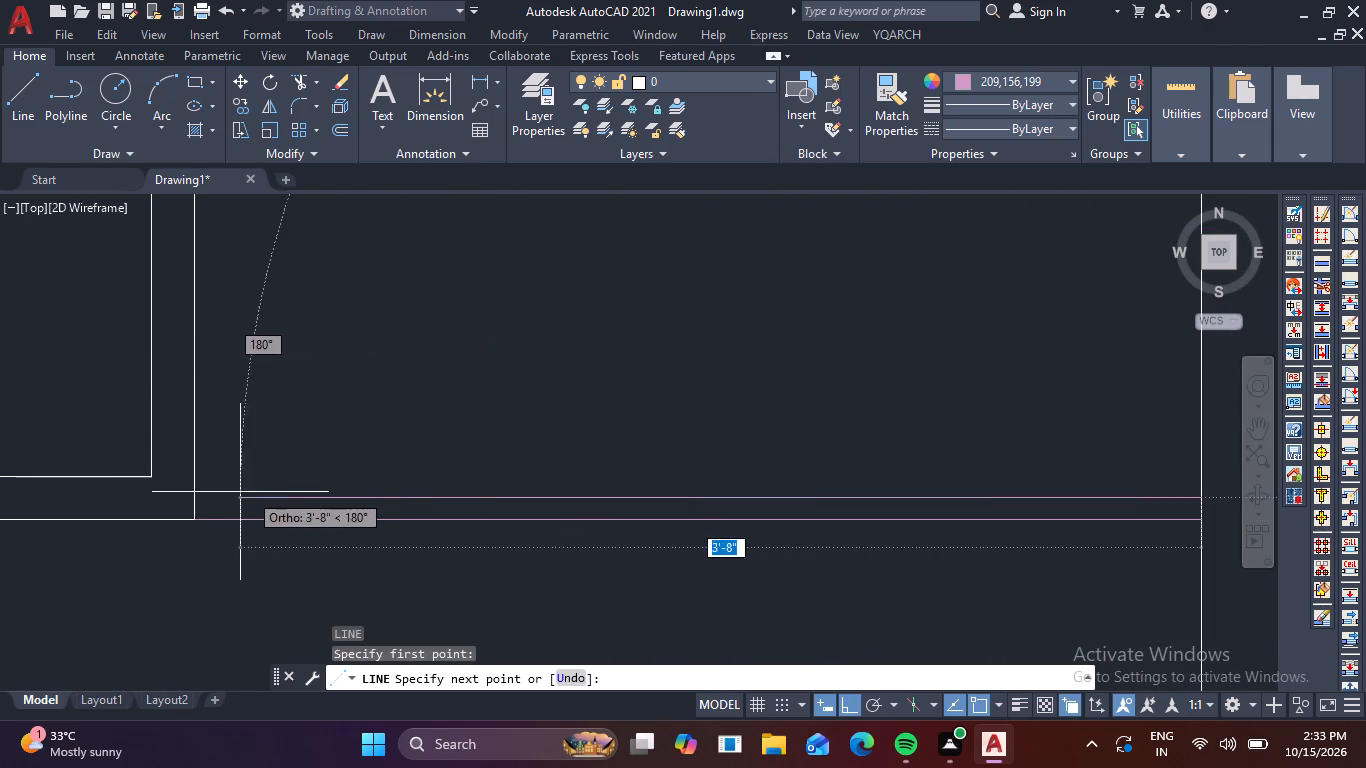
left_click(193, 496)
key("Escape")
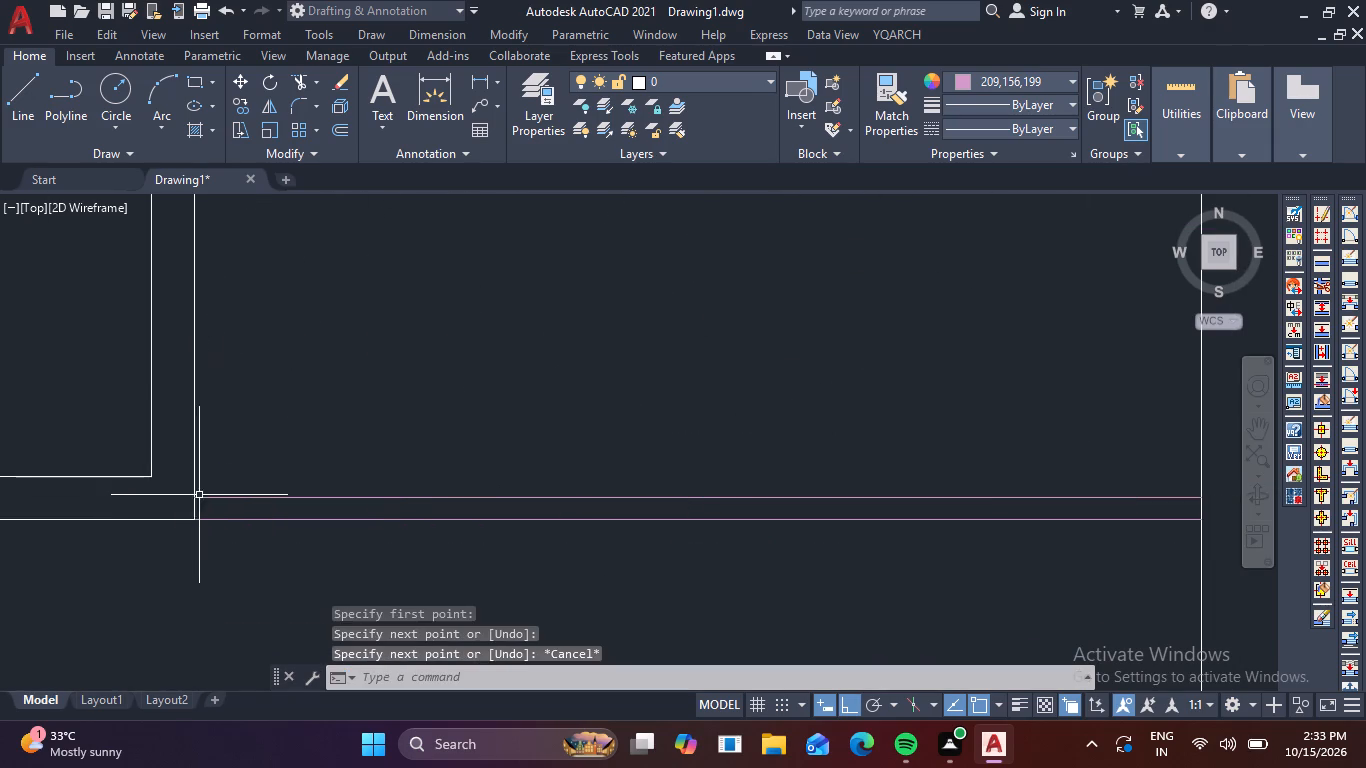
Copy the two inner row lines right of the top bay's opening 10'-0" straight down into the second bay.
left_click(403, 509)
left_click(391, 487)
scroll(482, 395, "down", 3)
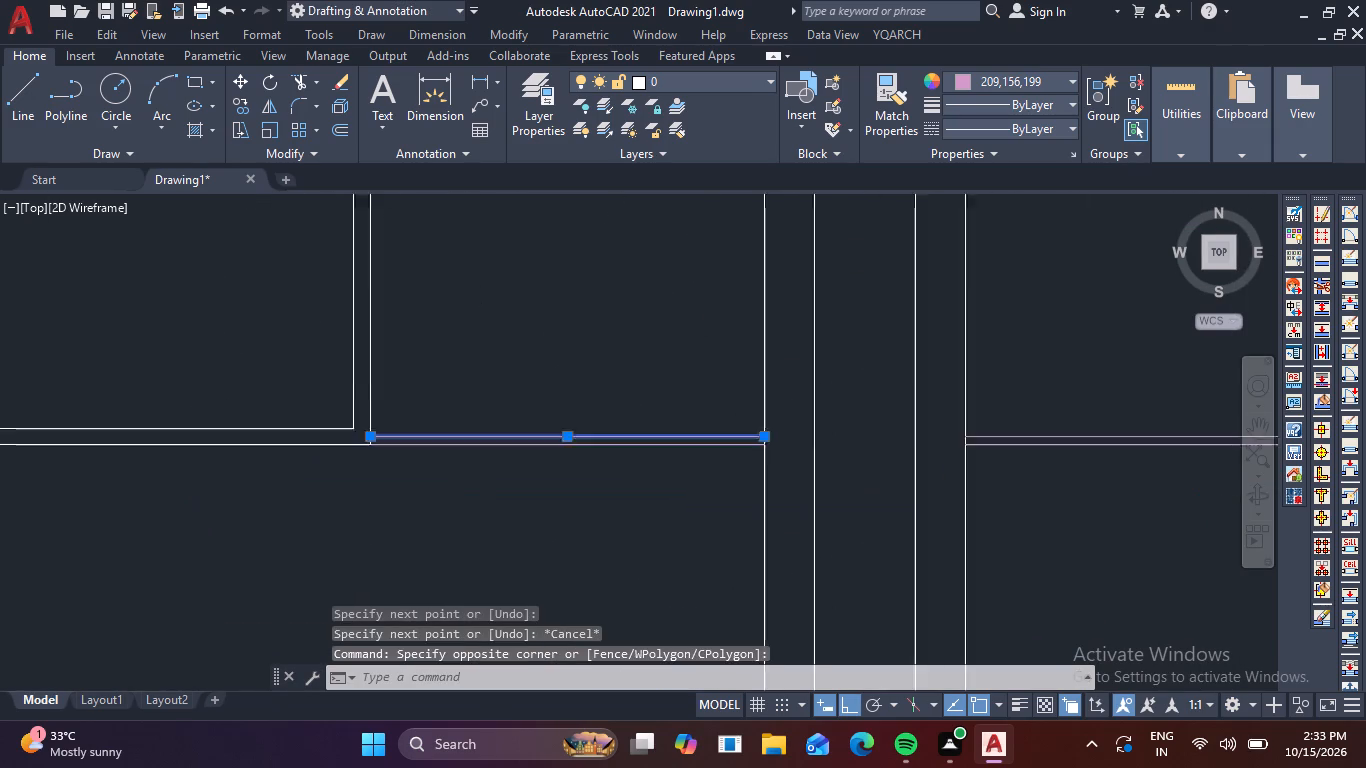
scroll(482, 395, "down", 1)
middle_click_drag(563, 314, 600, 396)
scroll(620, 322, "up", 3)
left_click(609, 430)
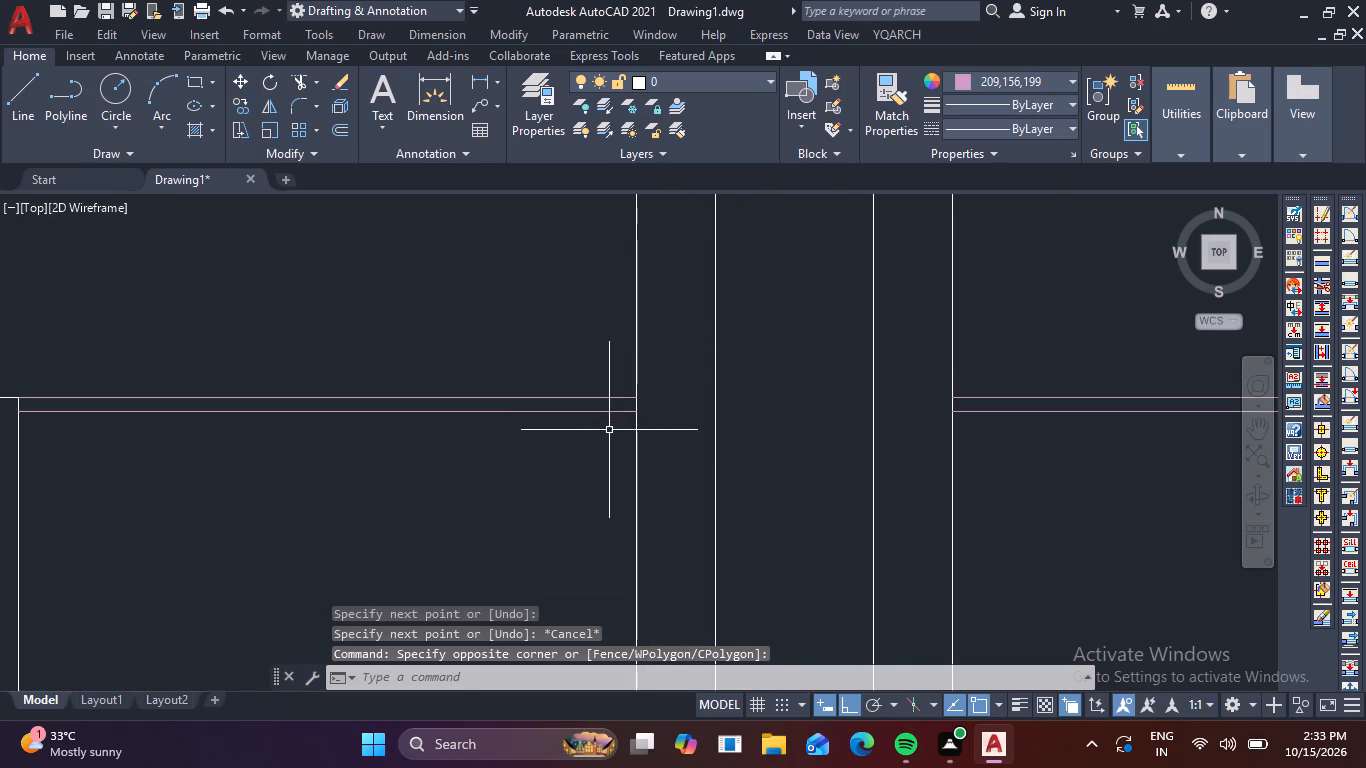
left_click(582, 404)
type("co")
key("space")
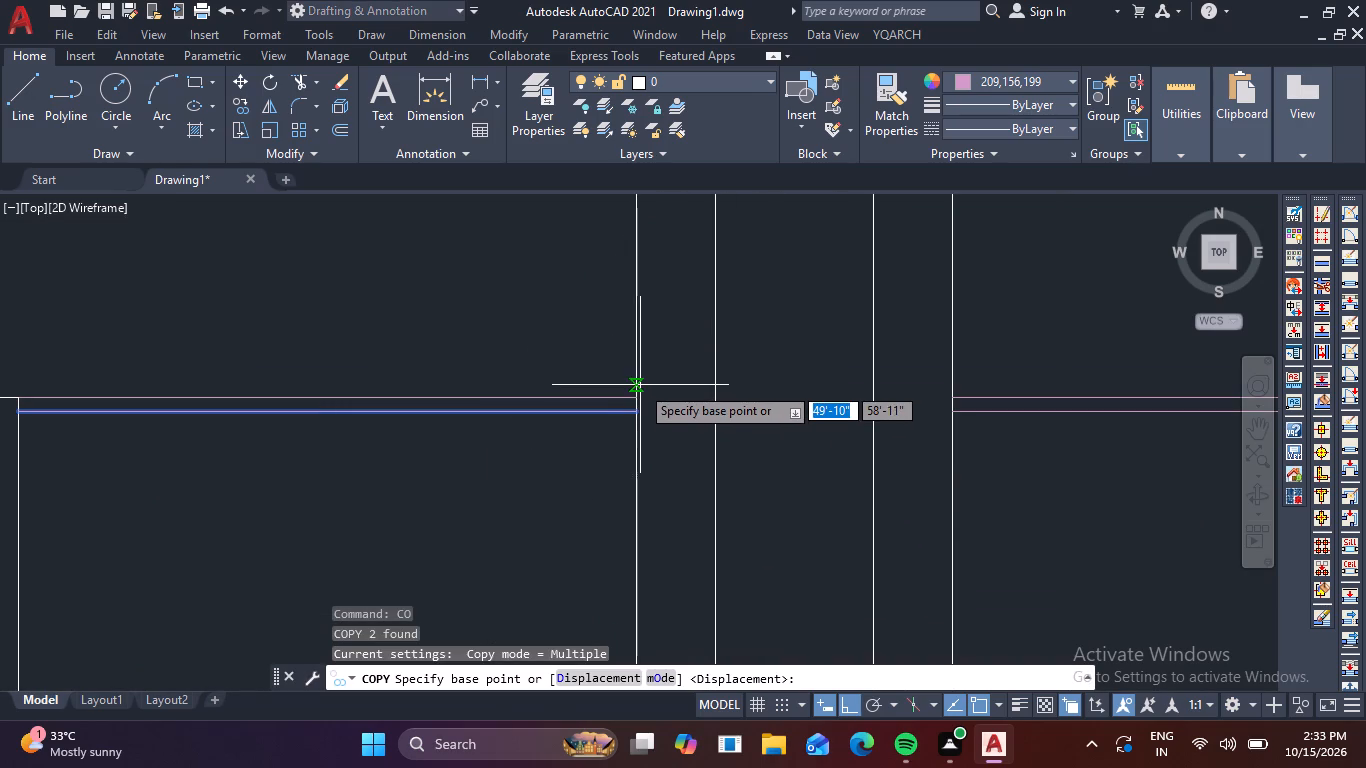
left_click(633, 394)
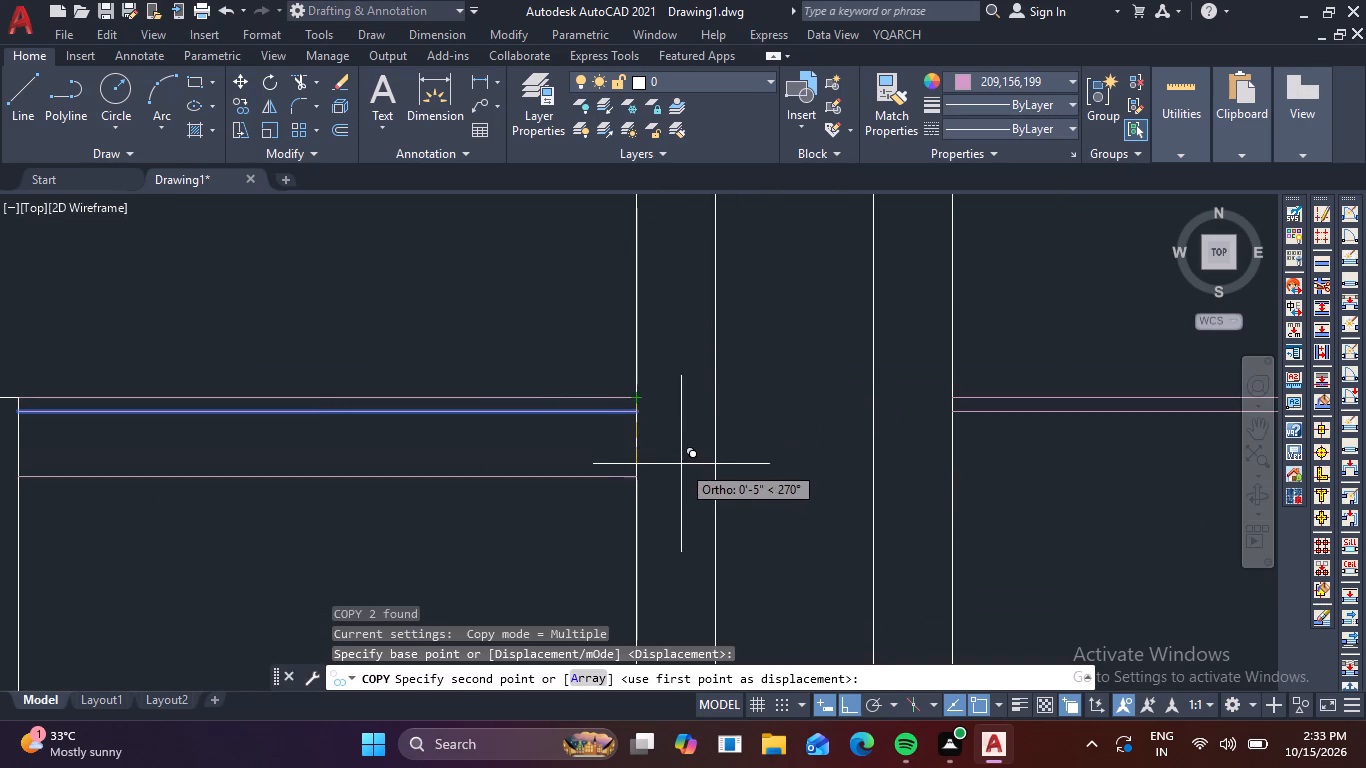
scroll(681, 464, "down", 2)
middle_click_drag(658, 455, 713, 236)
scroll(696, 304, "down", 2)
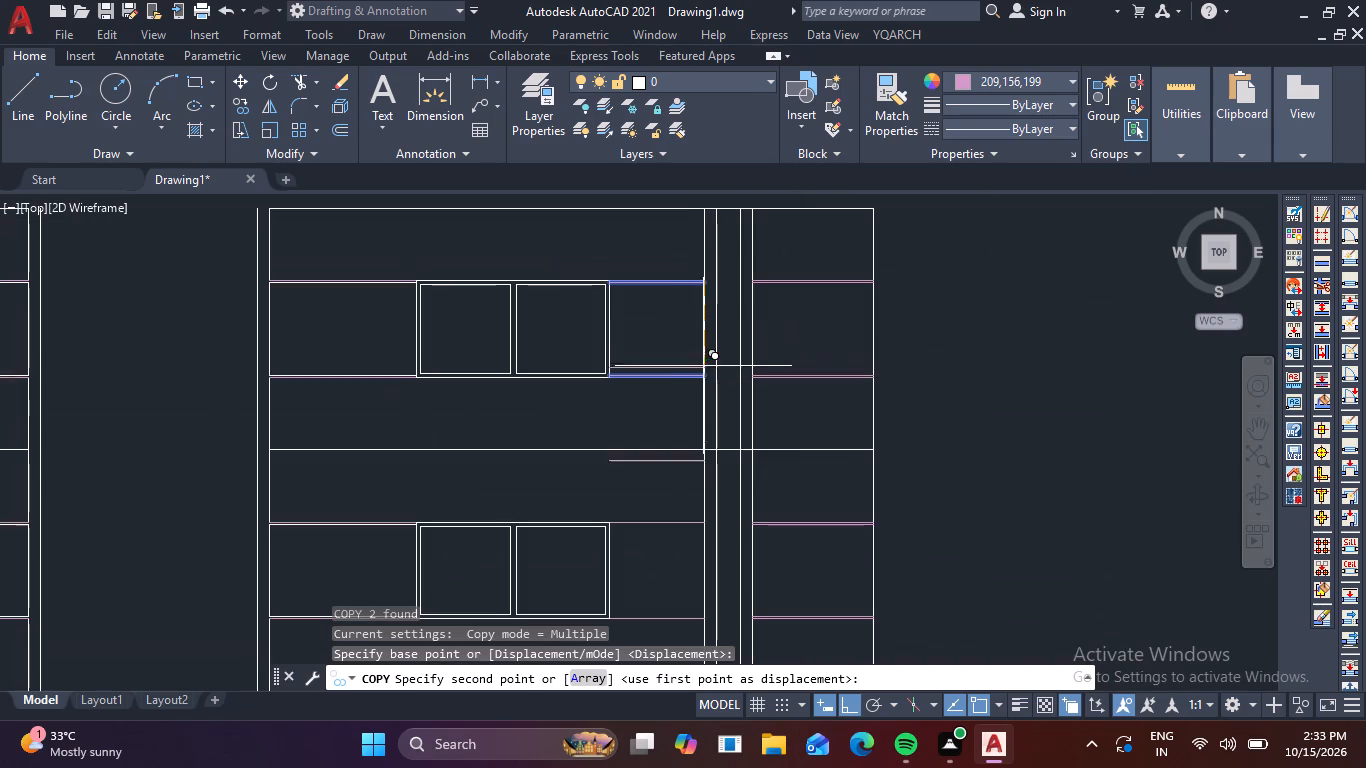
scroll(717, 531, "up", 4)
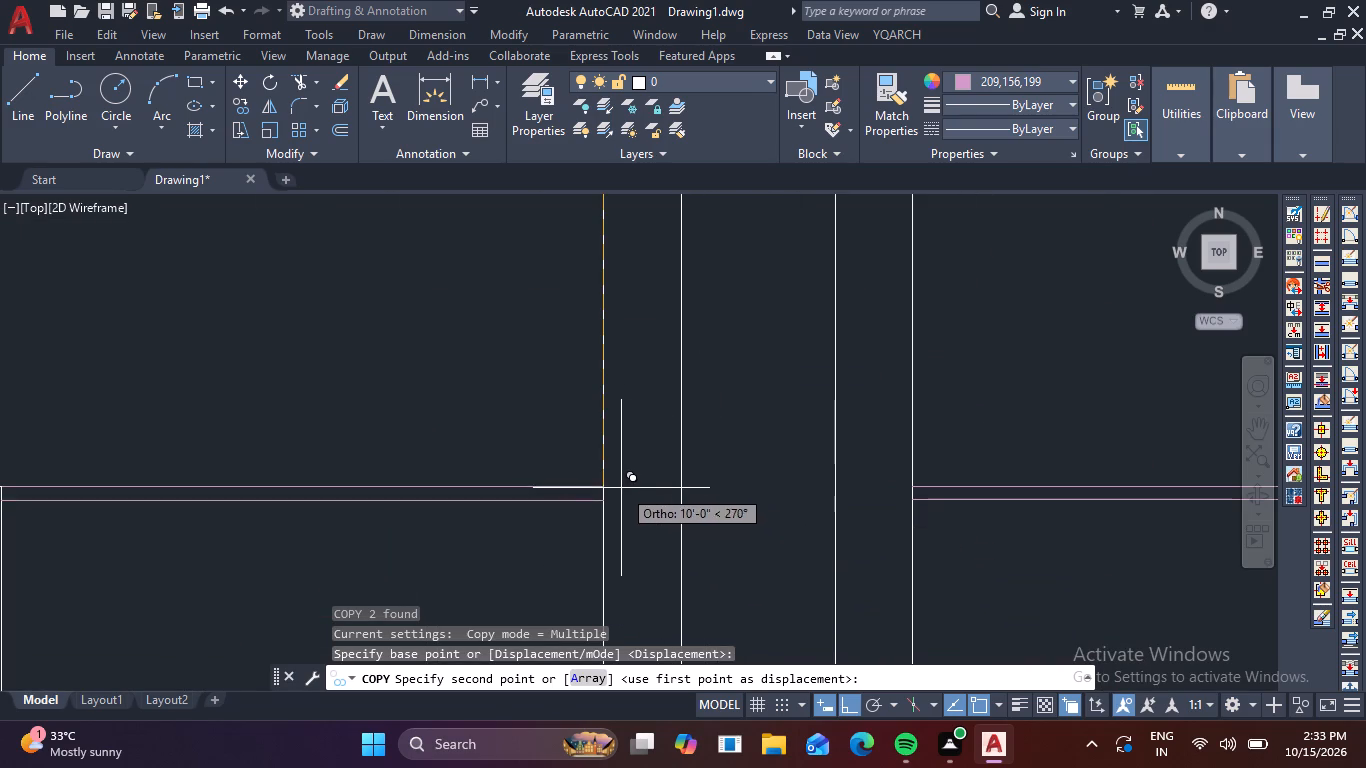
left_click(600, 482)
Place another copy of the two inner row lines 20'-0" below the originals, in the third bay, and finish copying.
scroll(653, 490, "down", 2)
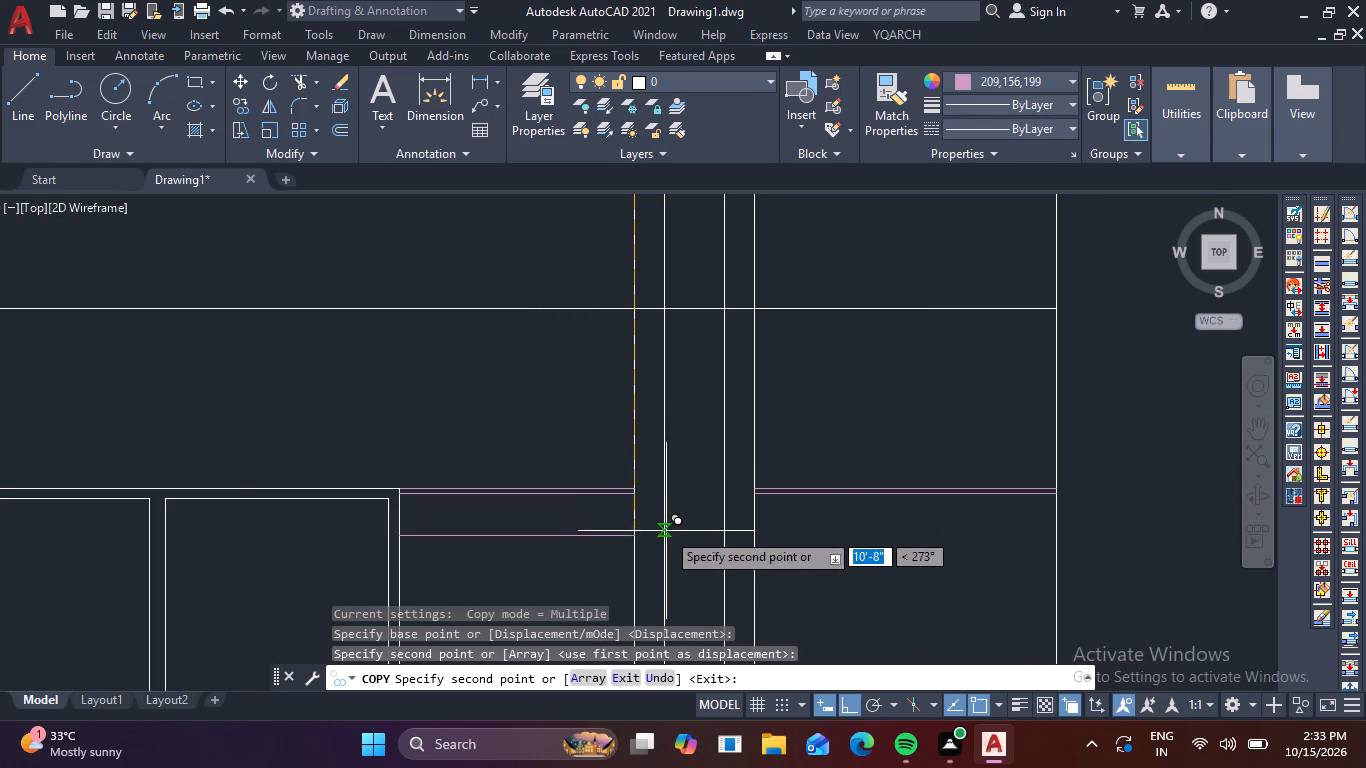
scroll(666, 543, "down", 1)
middle_click_drag(656, 543, 656, 166)
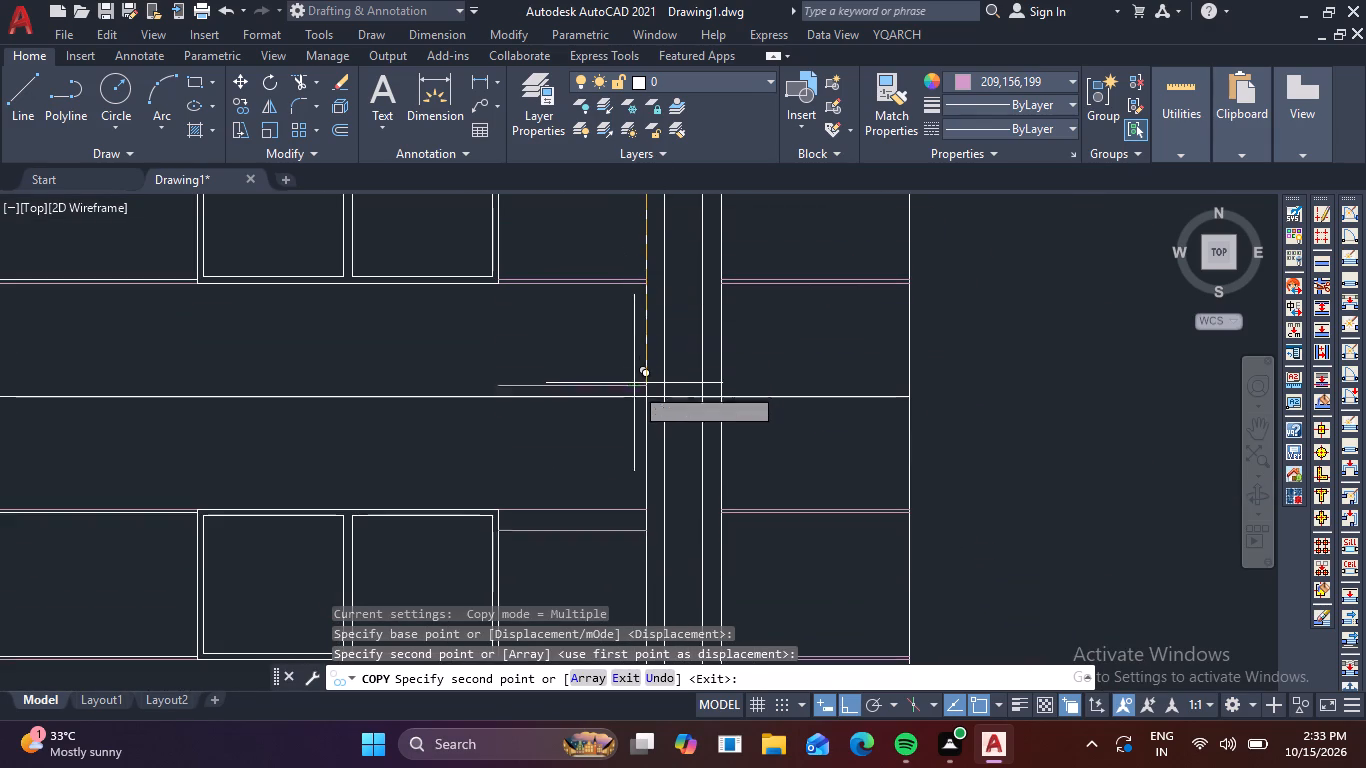
scroll(640, 517, "up", 4)
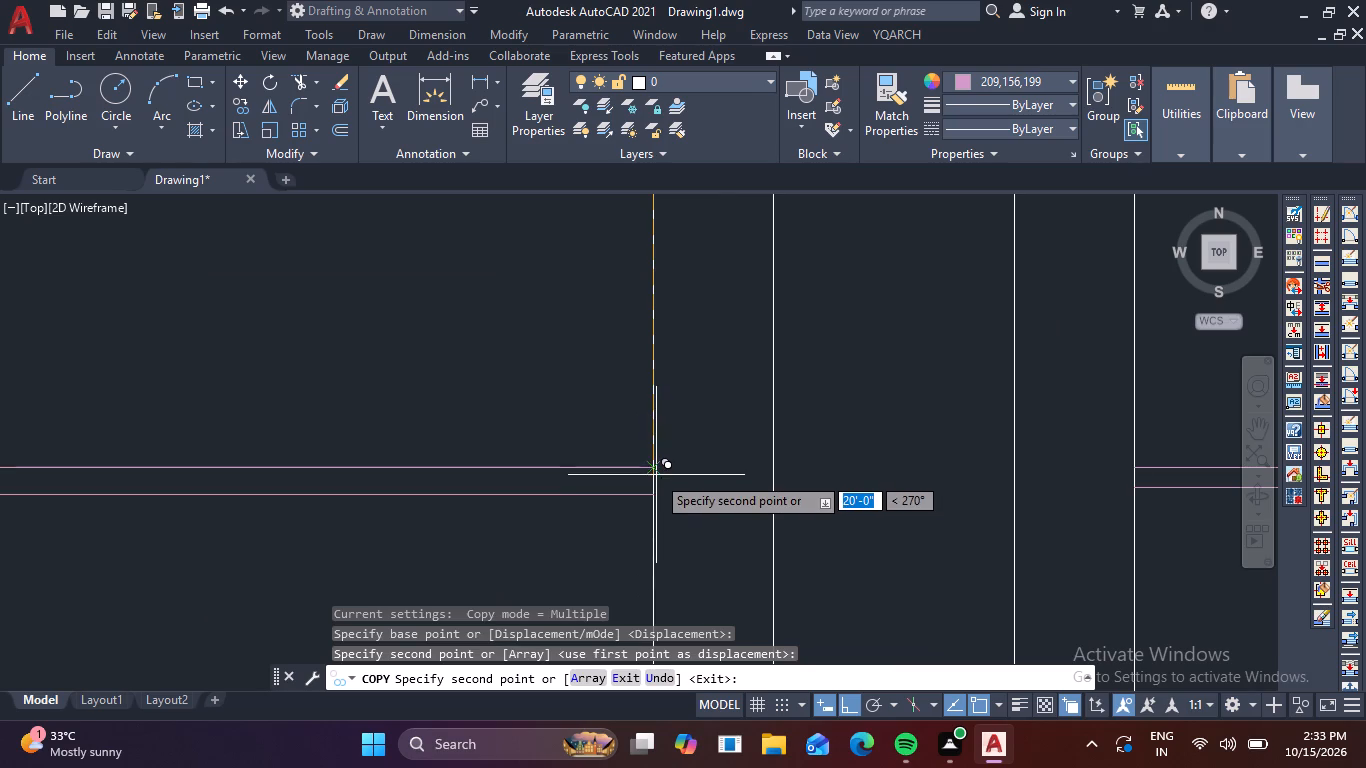
left_click(649, 467)
scroll(674, 468, "down", 3)
middle_click_drag(701, 517, 681, 283)
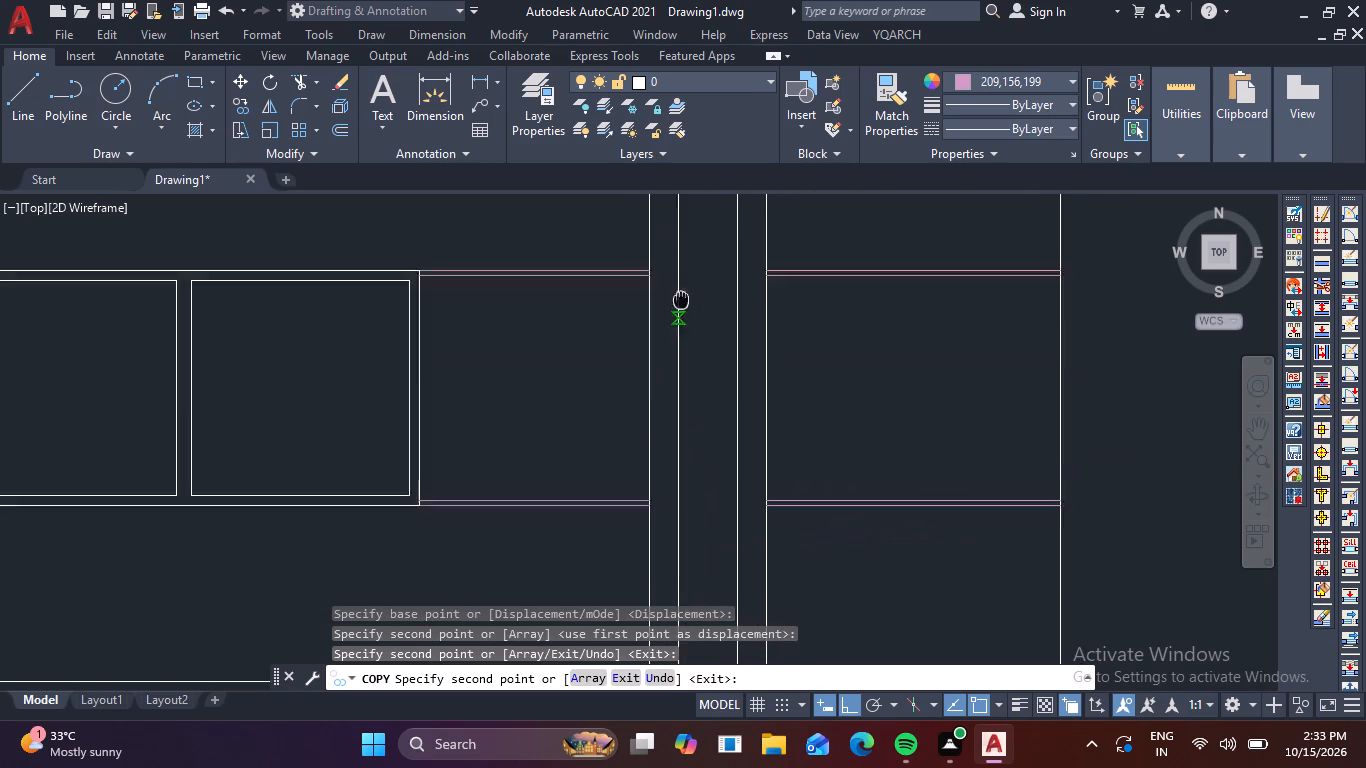
middle_click_drag(681, 283, 687, 189)
scroll(691, 421, "down", 1)
middle_click_drag(693, 470, 691, 466)
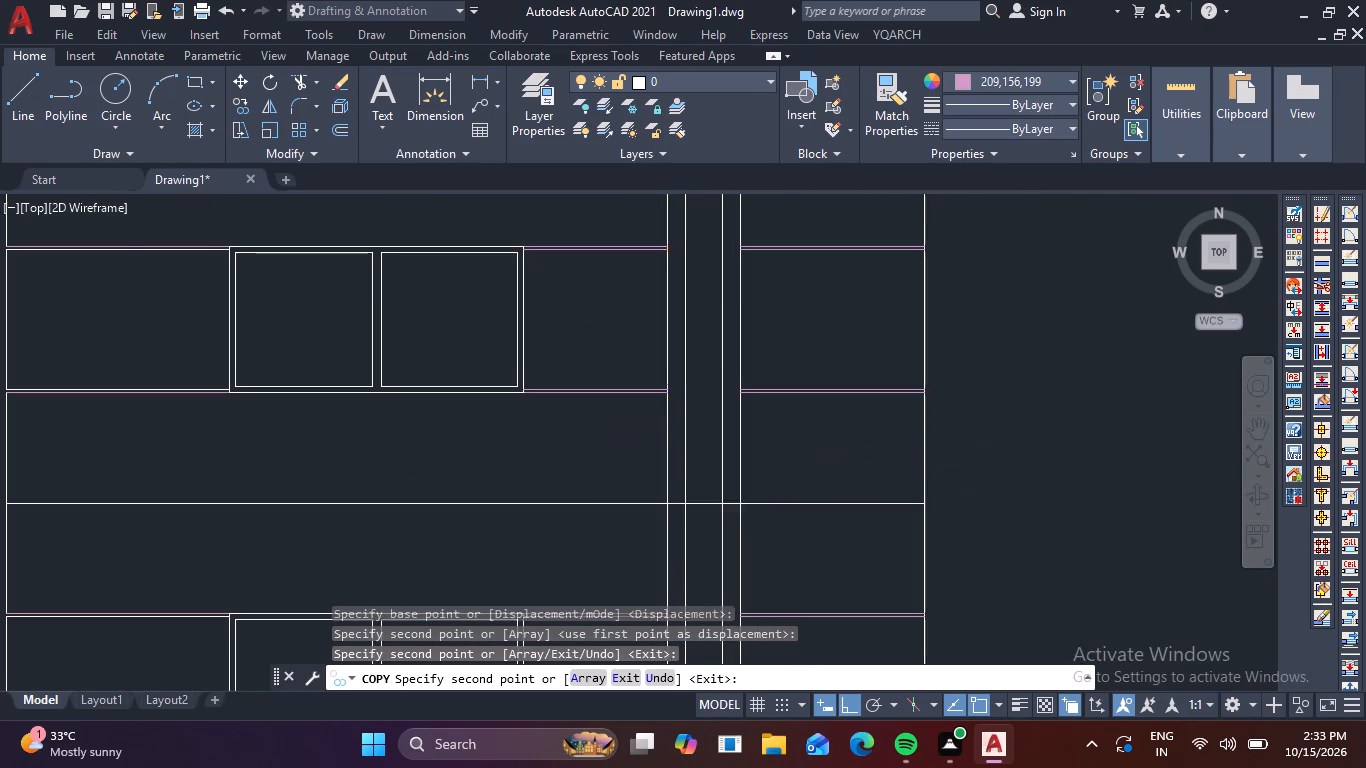
middle_click_drag(691, 466, 650, 185)
scroll(632, 297, "up", 1)
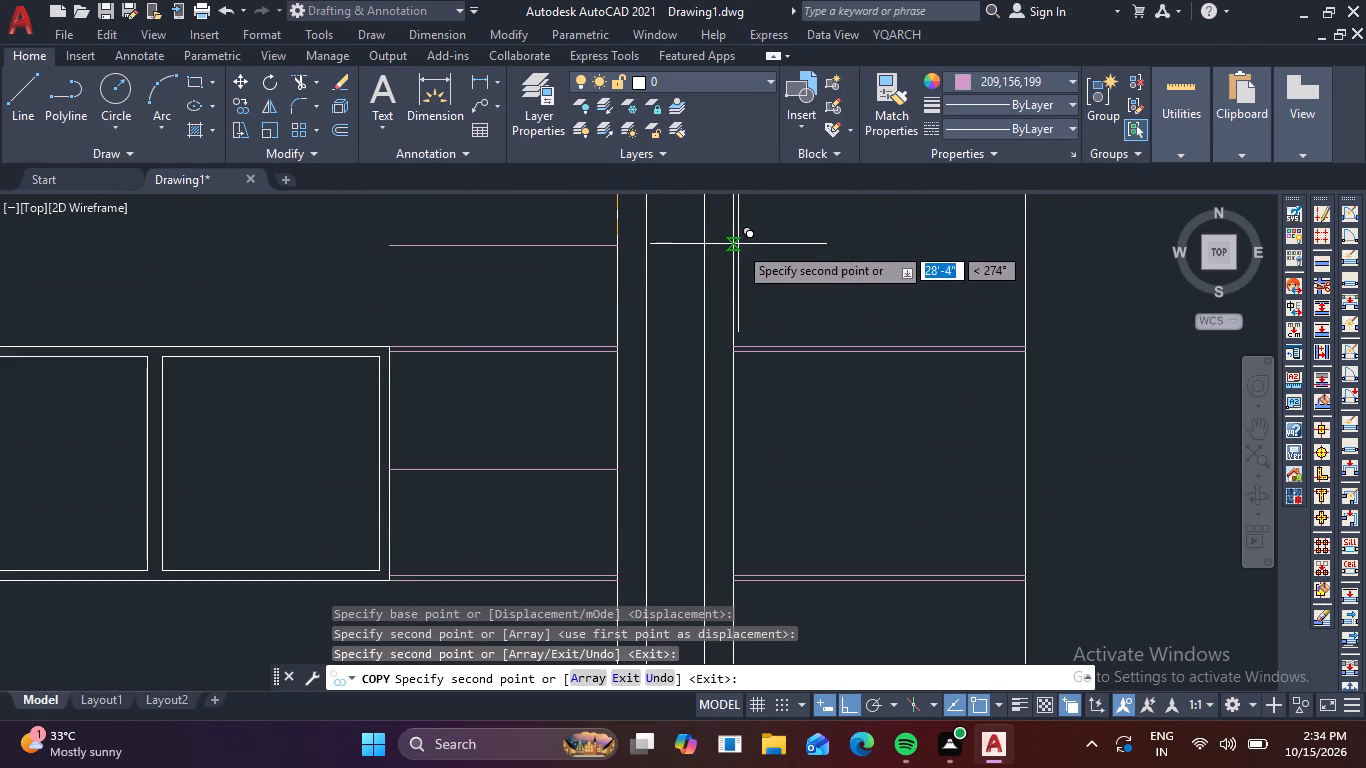
key("Escape")
Select the upper and lower pairs of row lines between the right passage wall and the openings in every right-hand bay.
scroll(731, 253, "down", 3)
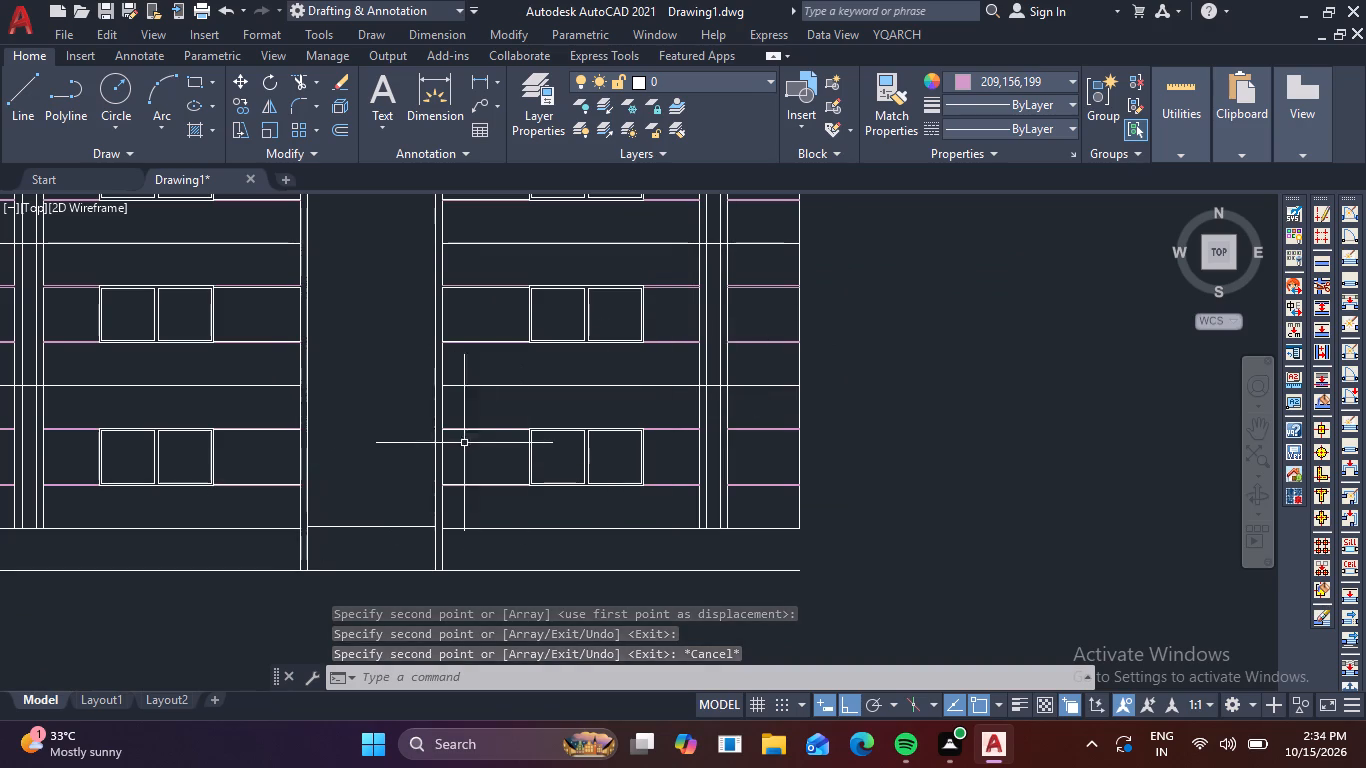
scroll(508, 438, "up", 4)
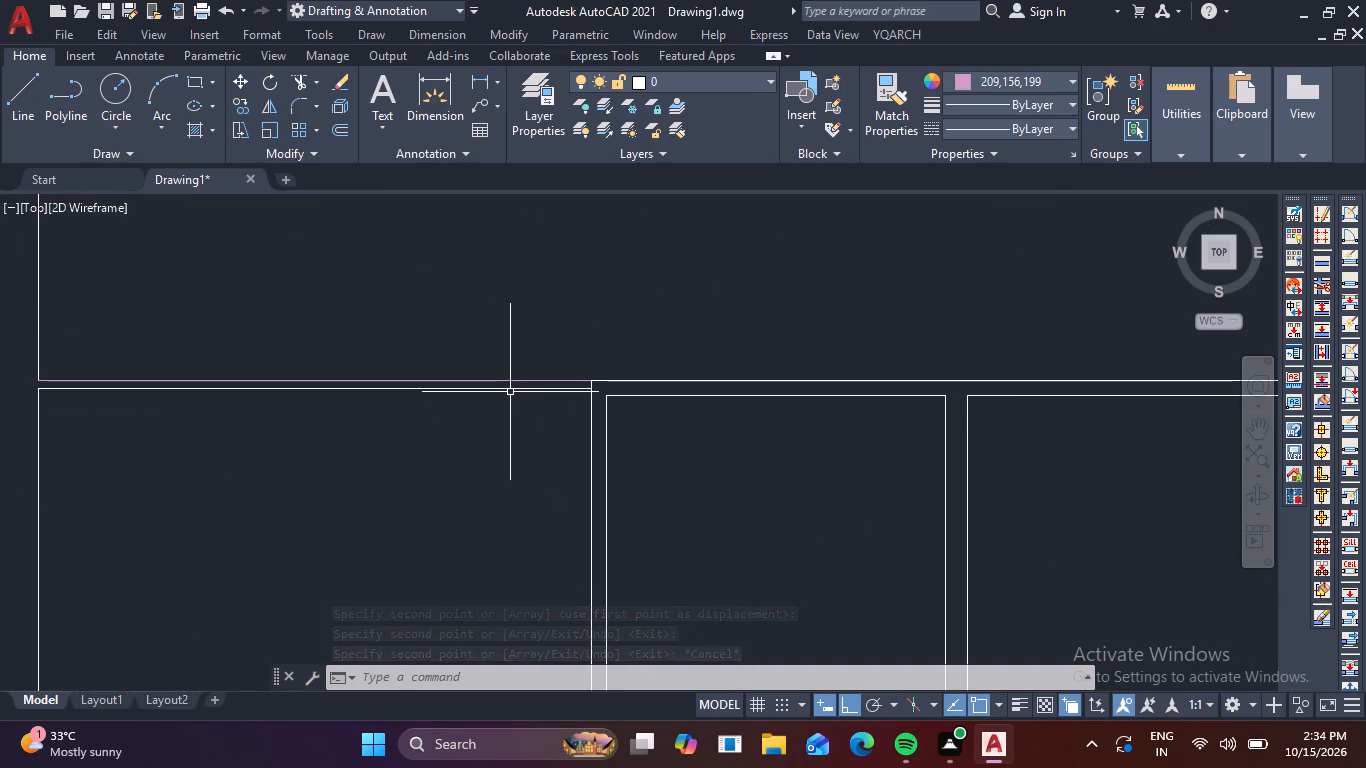
left_click(510, 403)
left_click(465, 367)
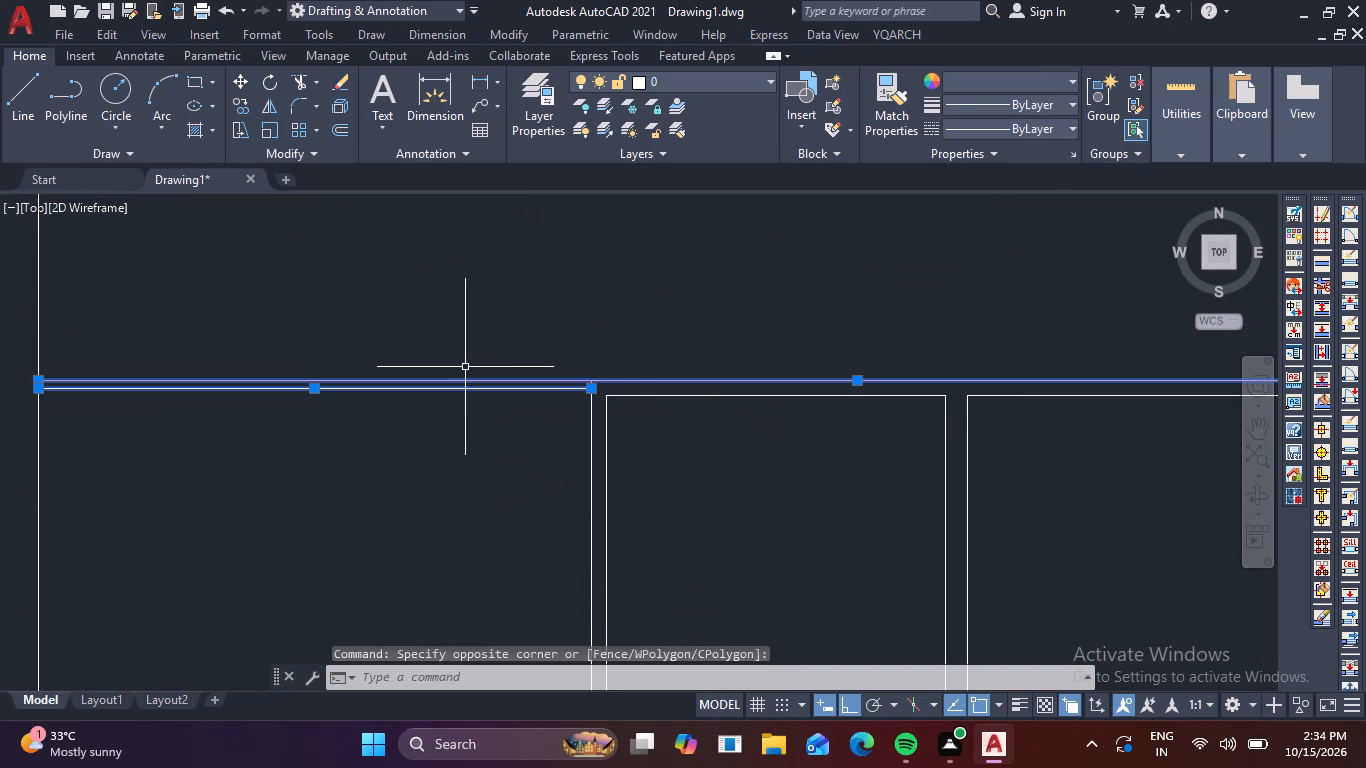
scroll(465, 367, "down", 4)
left_click(467, 435)
left_click(449, 419)
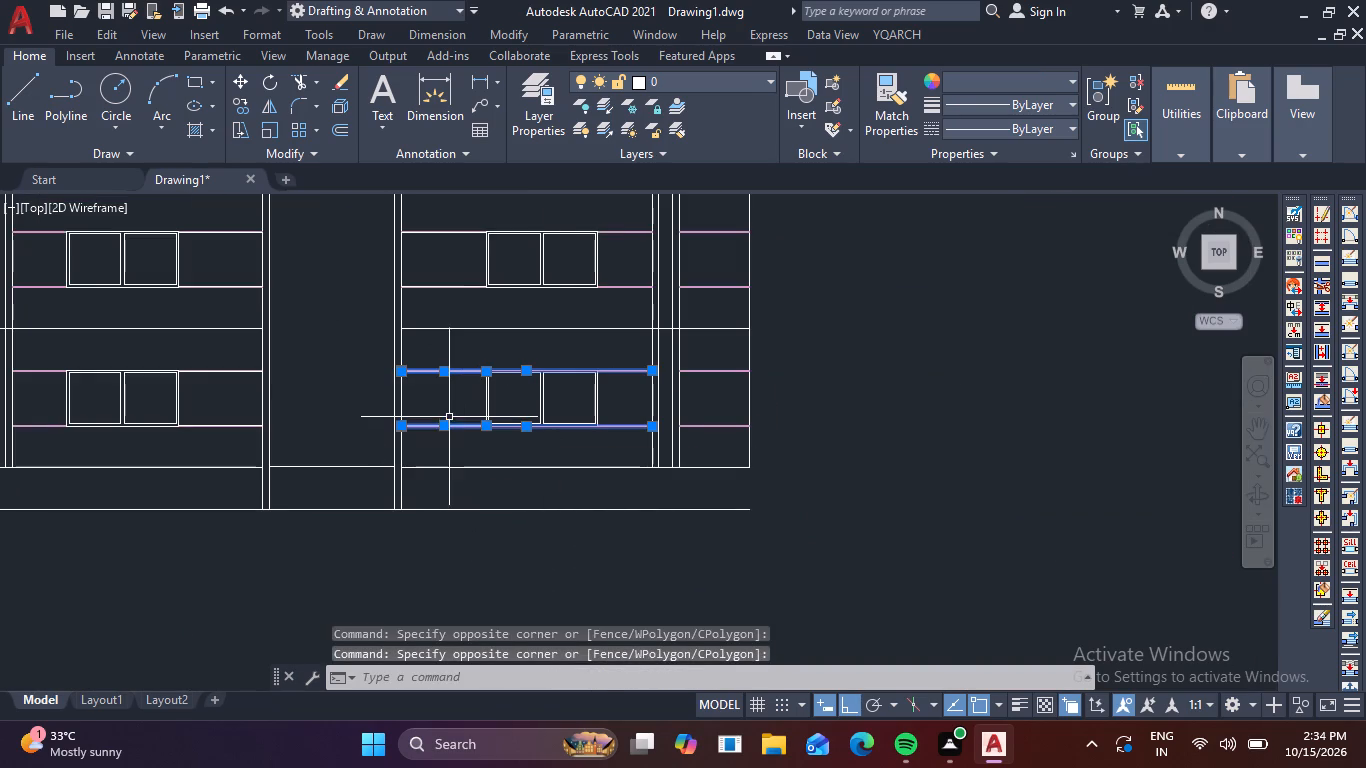
left_click(471, 298)
left_click(460, 277)
left_click(459, 244)
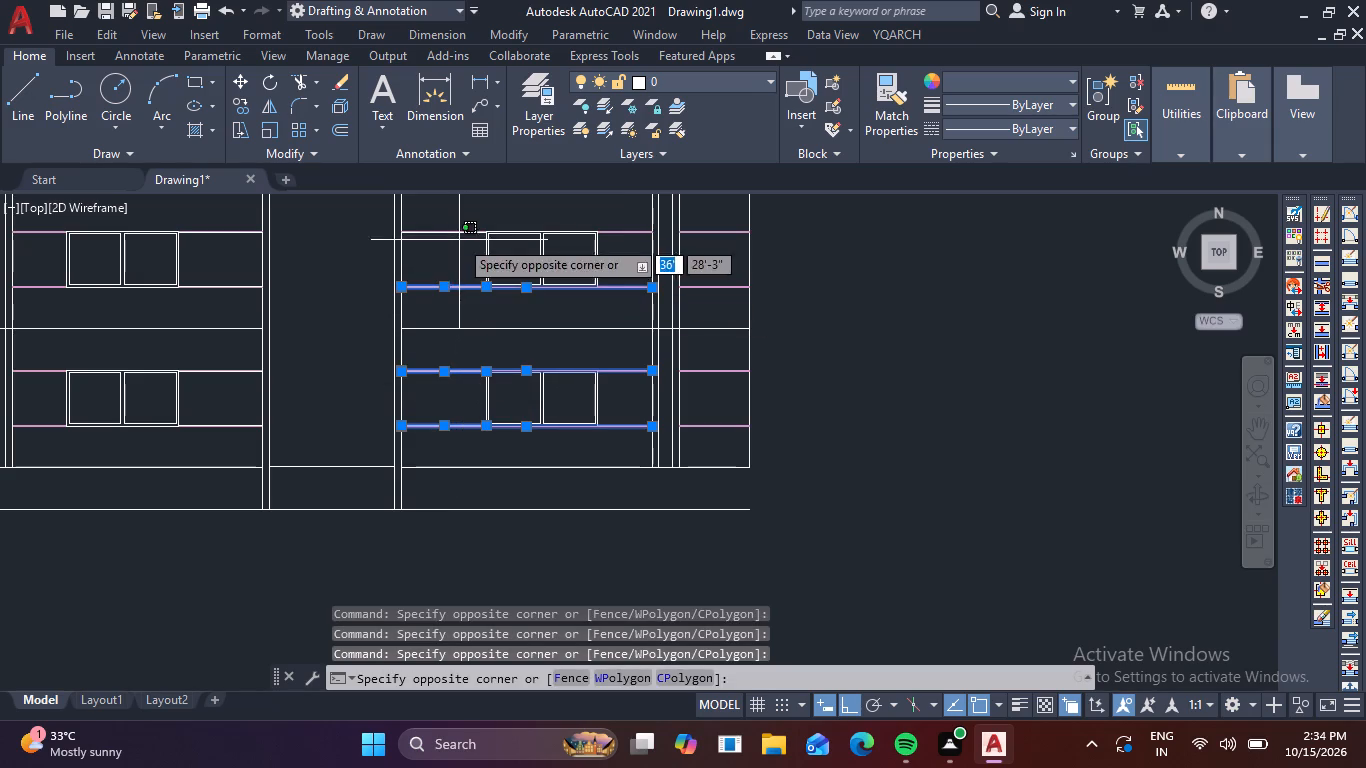
left_click(454, 223)
middle_click_drag(454, 223, 555, 455)
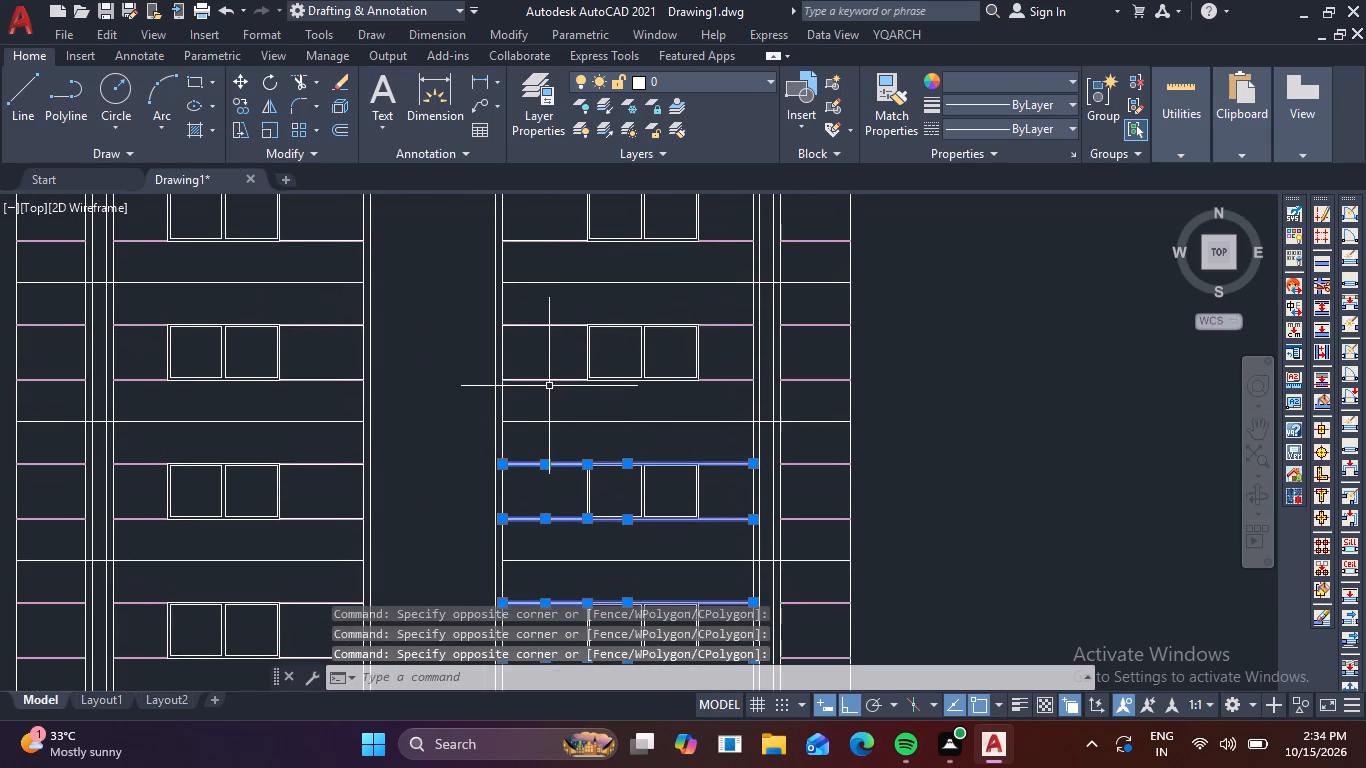
left_click(549, 386)
left_click(523, 349)
left_click(563, 337)
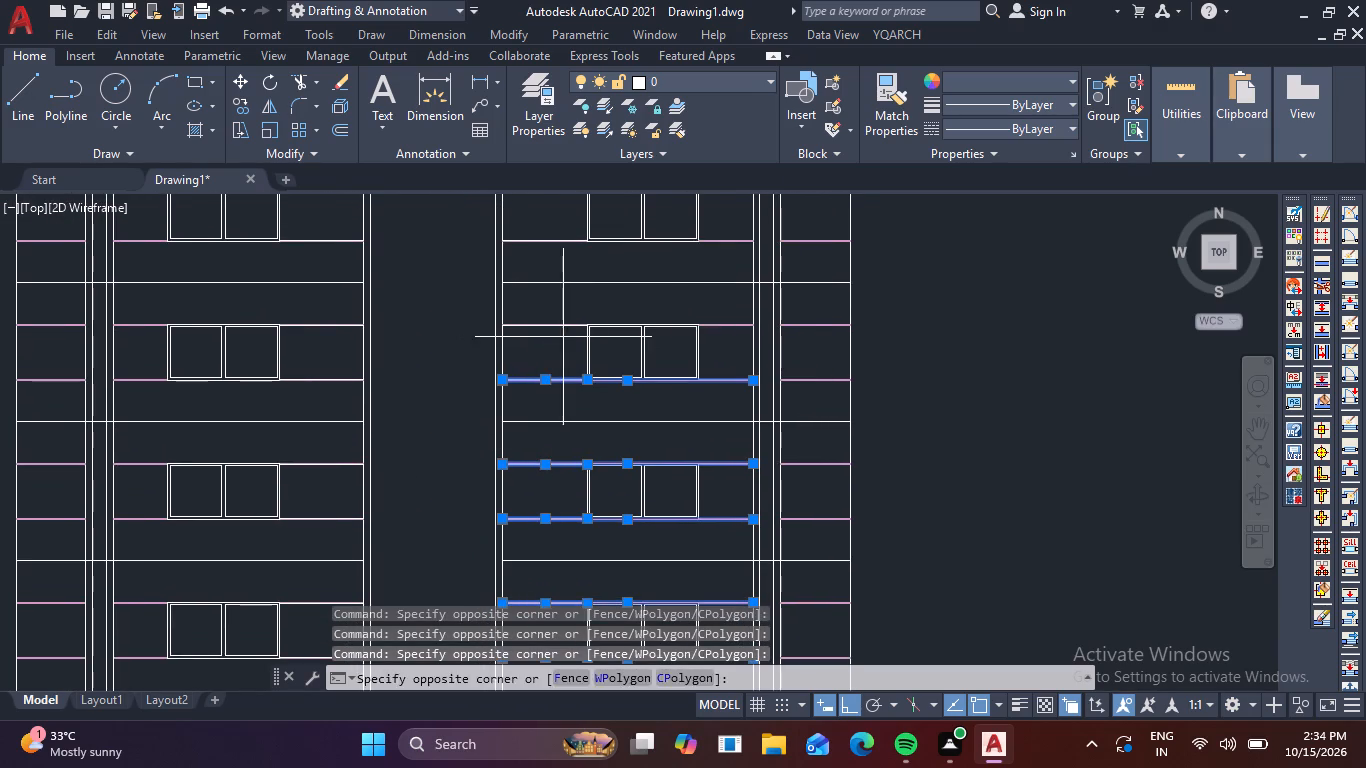
left_click(526, 310)
middle_click_drag(580, 290, 621, 412)
left_click(604, 377)
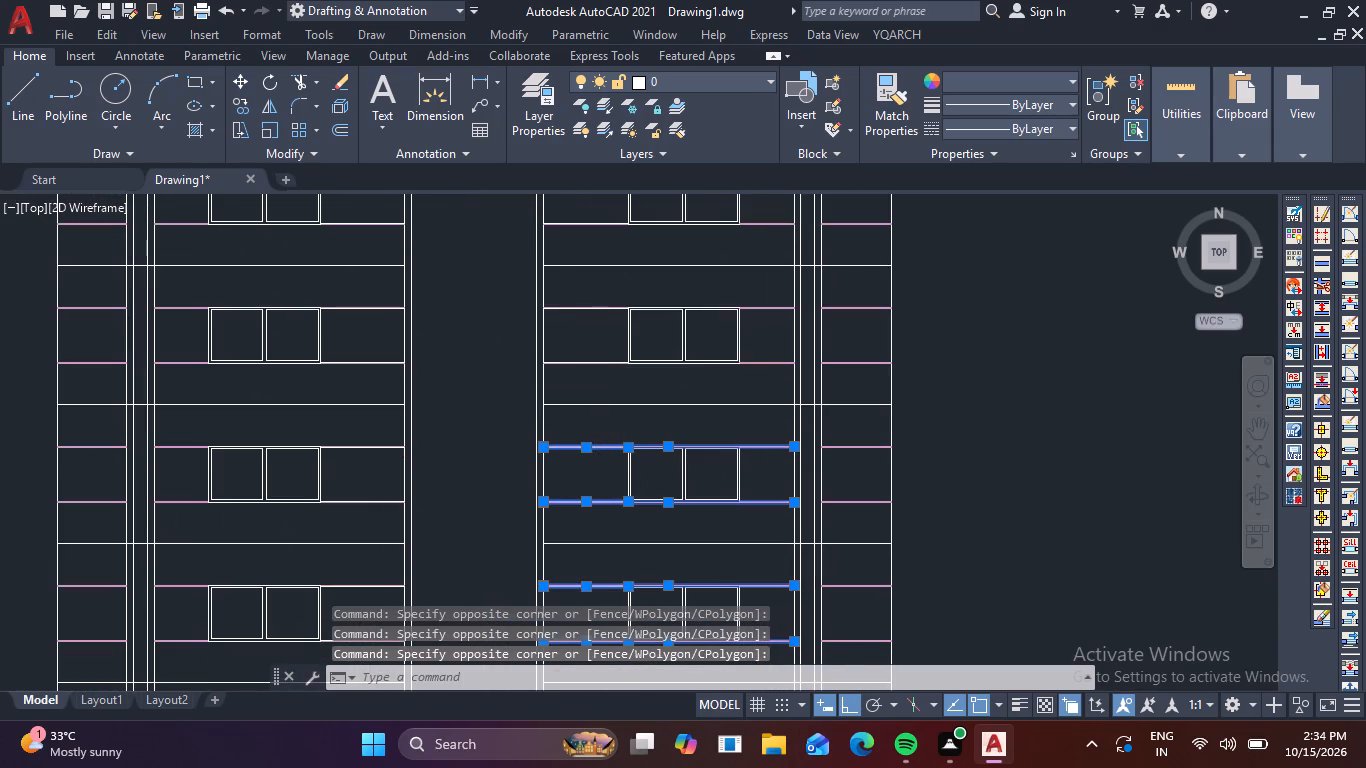
left_click(581, 351)
left_click(602, 320)
left_click(581, 289)
middle_click_drag(584, 299, 622, 423)
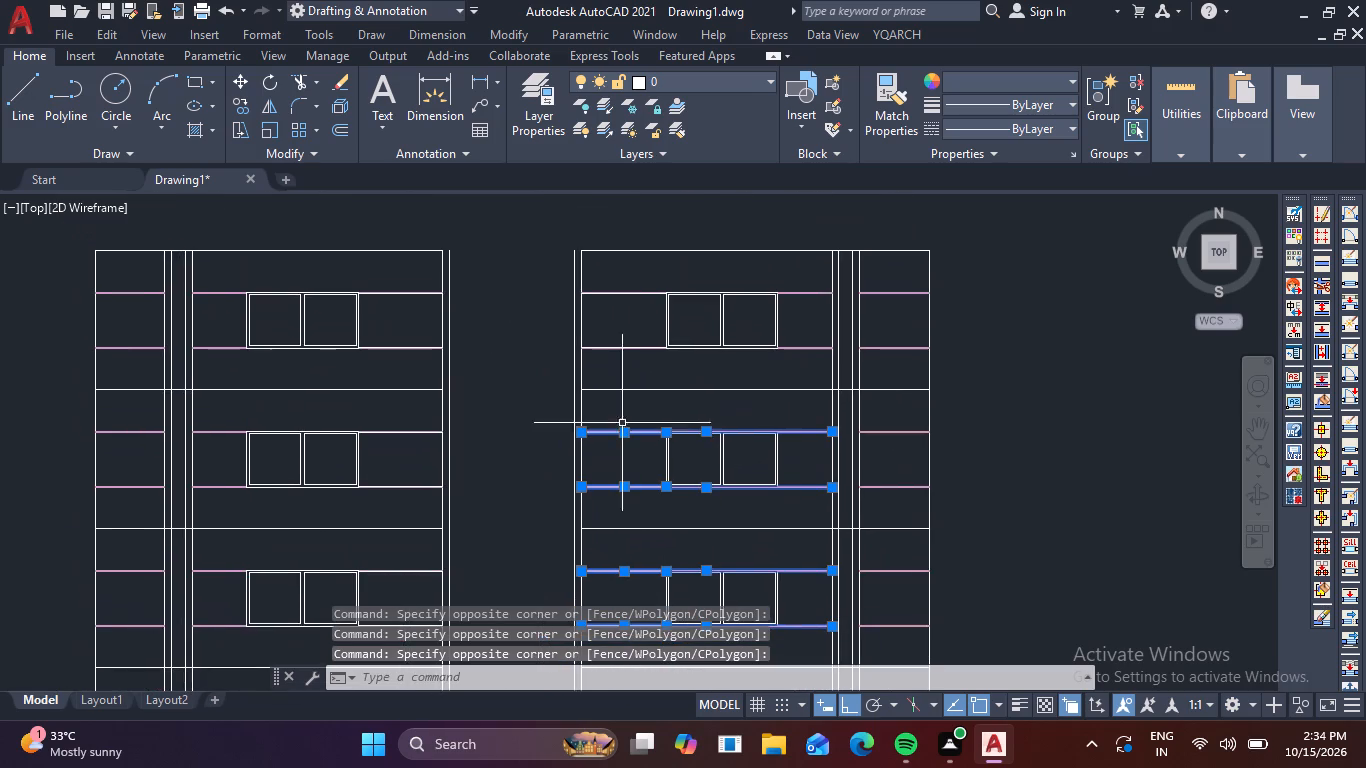
left_click(628, 372)
left_click(609, 330)
left_click(643, 302)
left_click(635, 279)
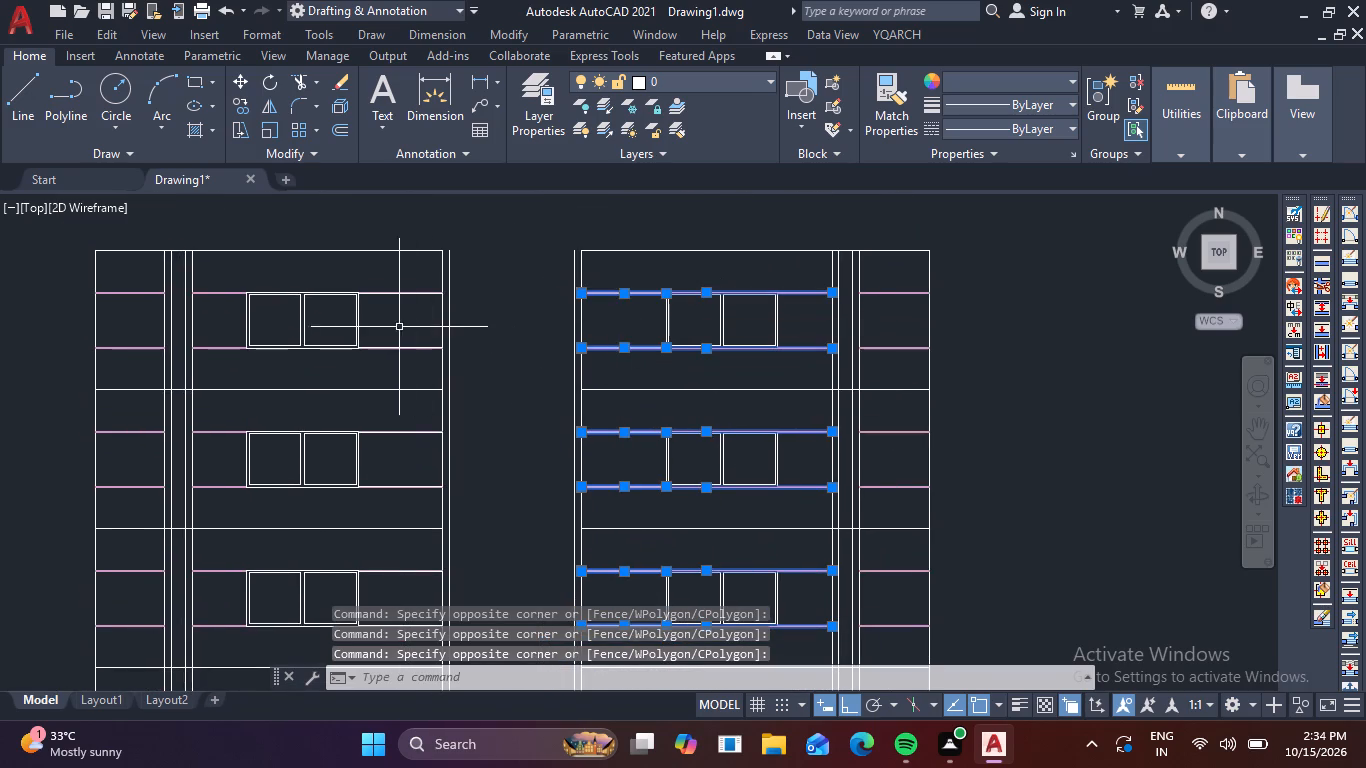
Add the upper and lower row line pairs between the openings and the left passage wall in the top three left-hand bays to the selection.
scroll(392, 297, "up", 2)
left_click(431, 309)
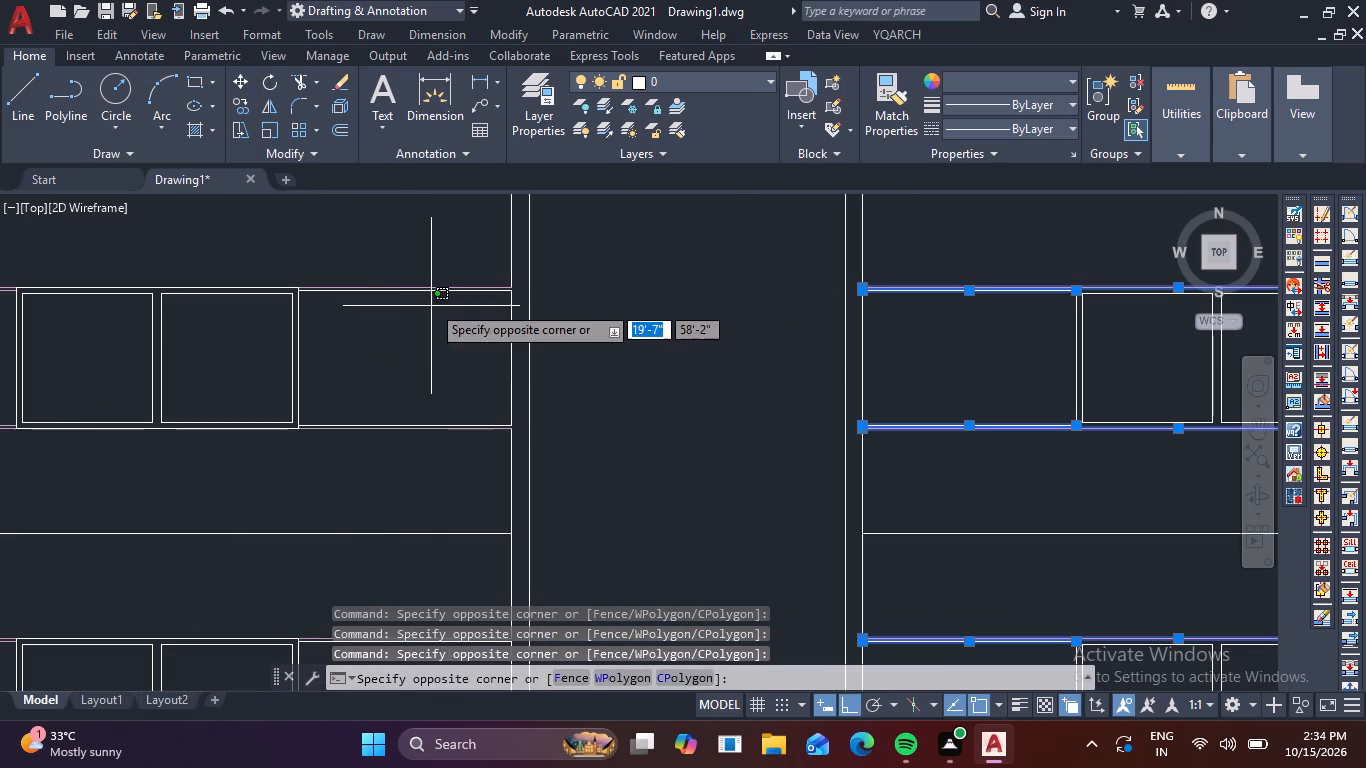
left_click(424, 277)
left_click(461, 452)
left_click(434, 385)
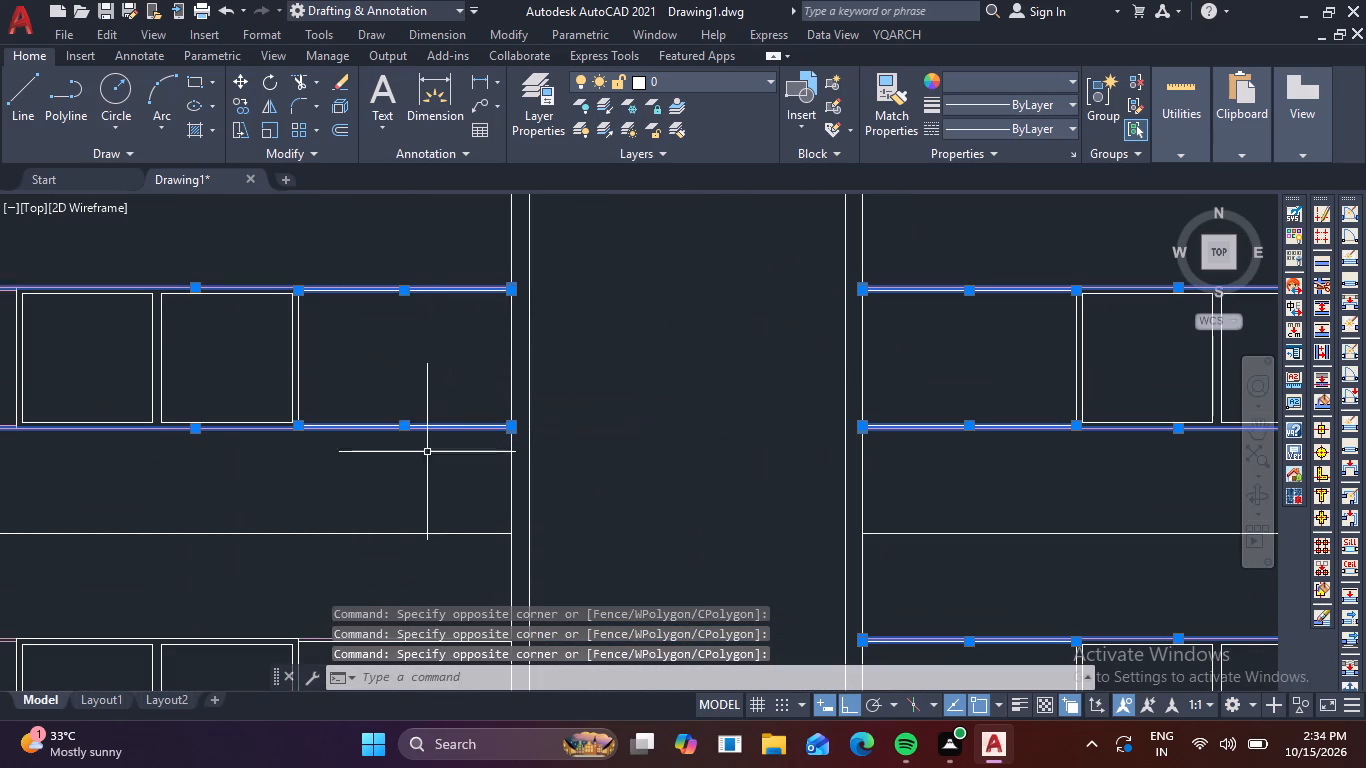
middle_click_drag(420, 473, 424, 319)
left_click(452, 500)
left_click(447, 463)
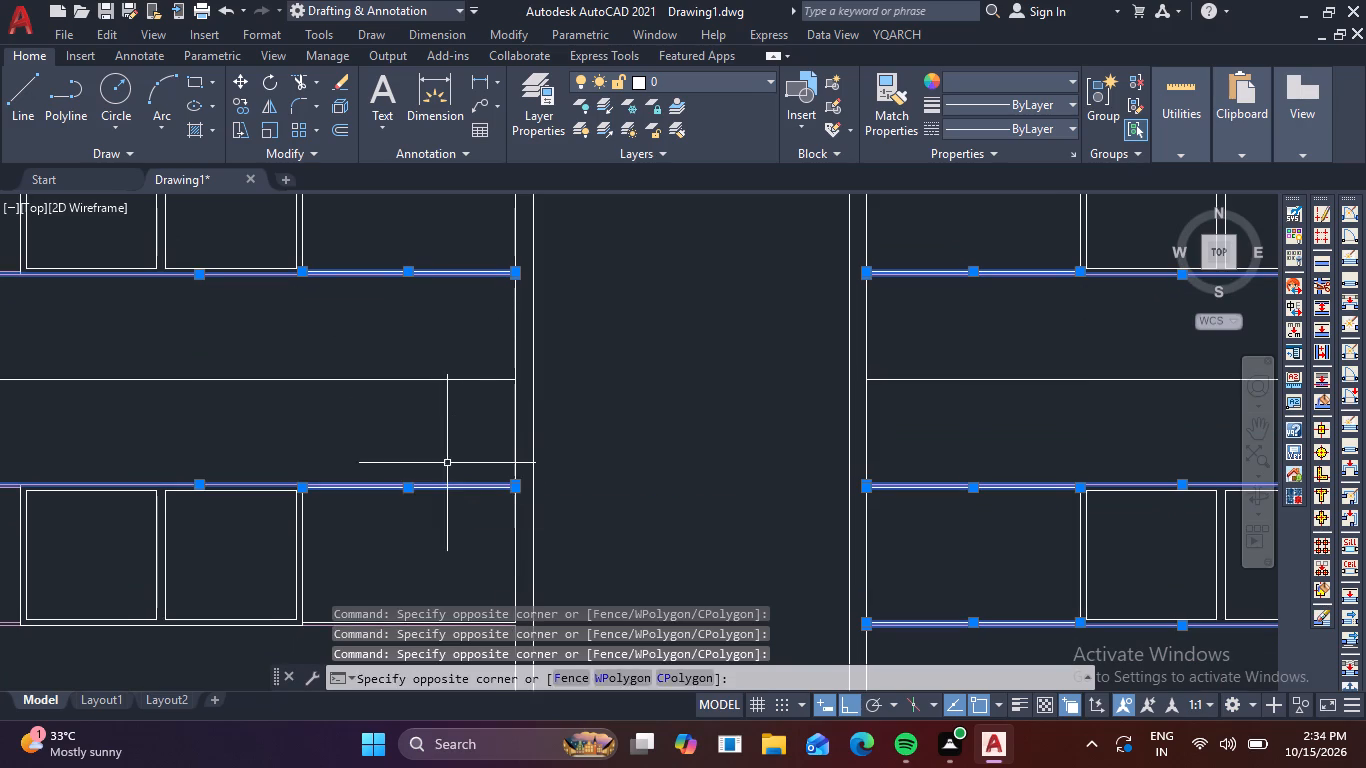
middle_click_drag(447, 449, 433, 252)
left_click_drag(421, 448, 419, 437)
left_click(409, 390)
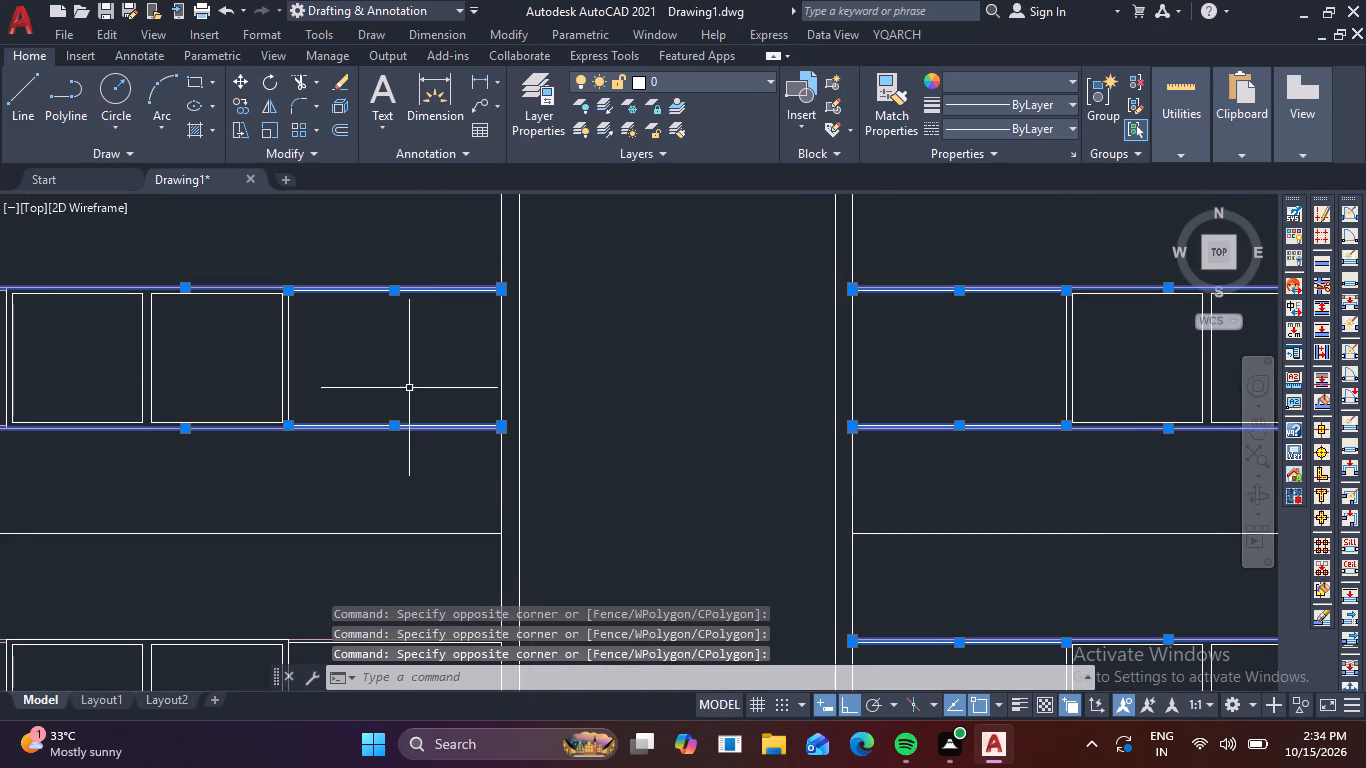
middle_click_drag(422, 497, 461, 284)
left_click_drag(465, 453, 467, 439)
left_click(443, 387)
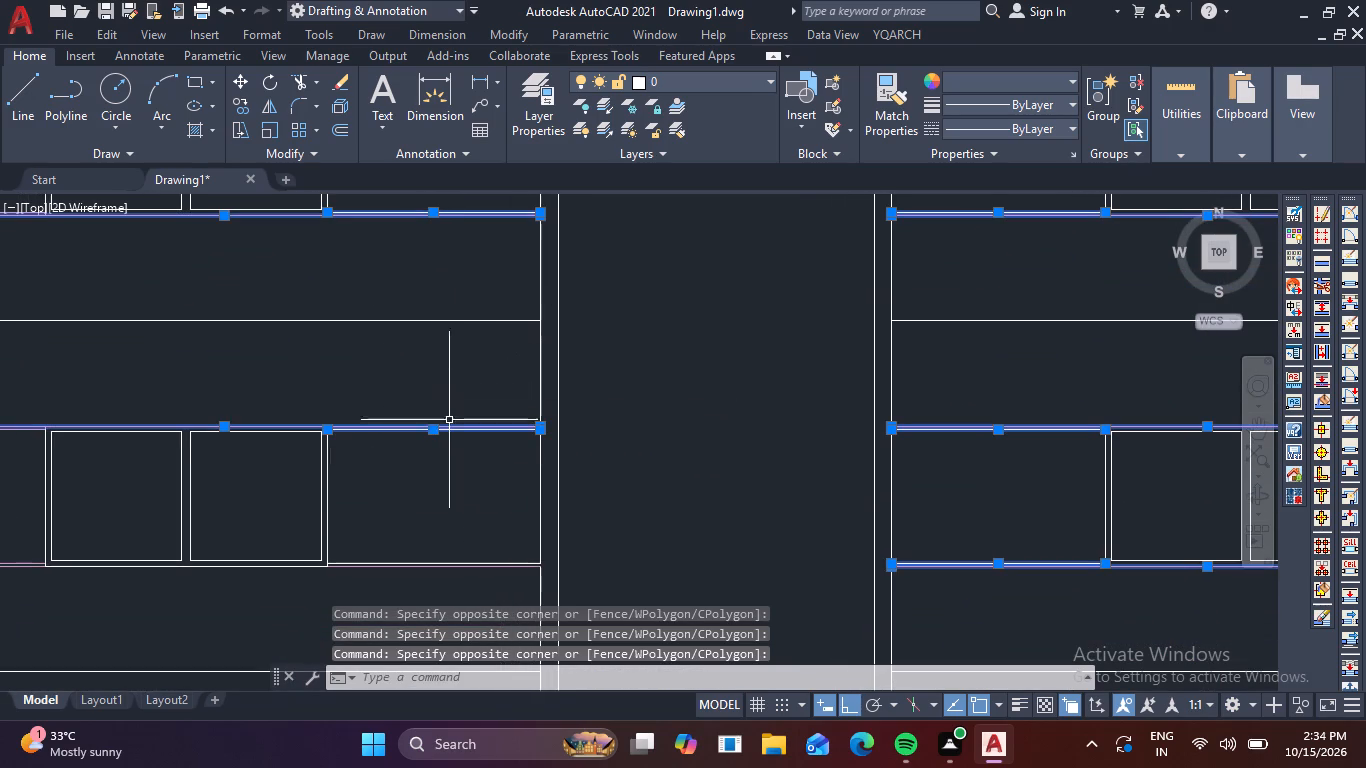
left_click_drag(461, 579, 461, 565)
left_click(459, 520)
Add the matching row line pairs in the two lowest left-hand bays and set all the selected lines' colour to 209,156,199.
middle_click_drag(459, 519, 488, 95)
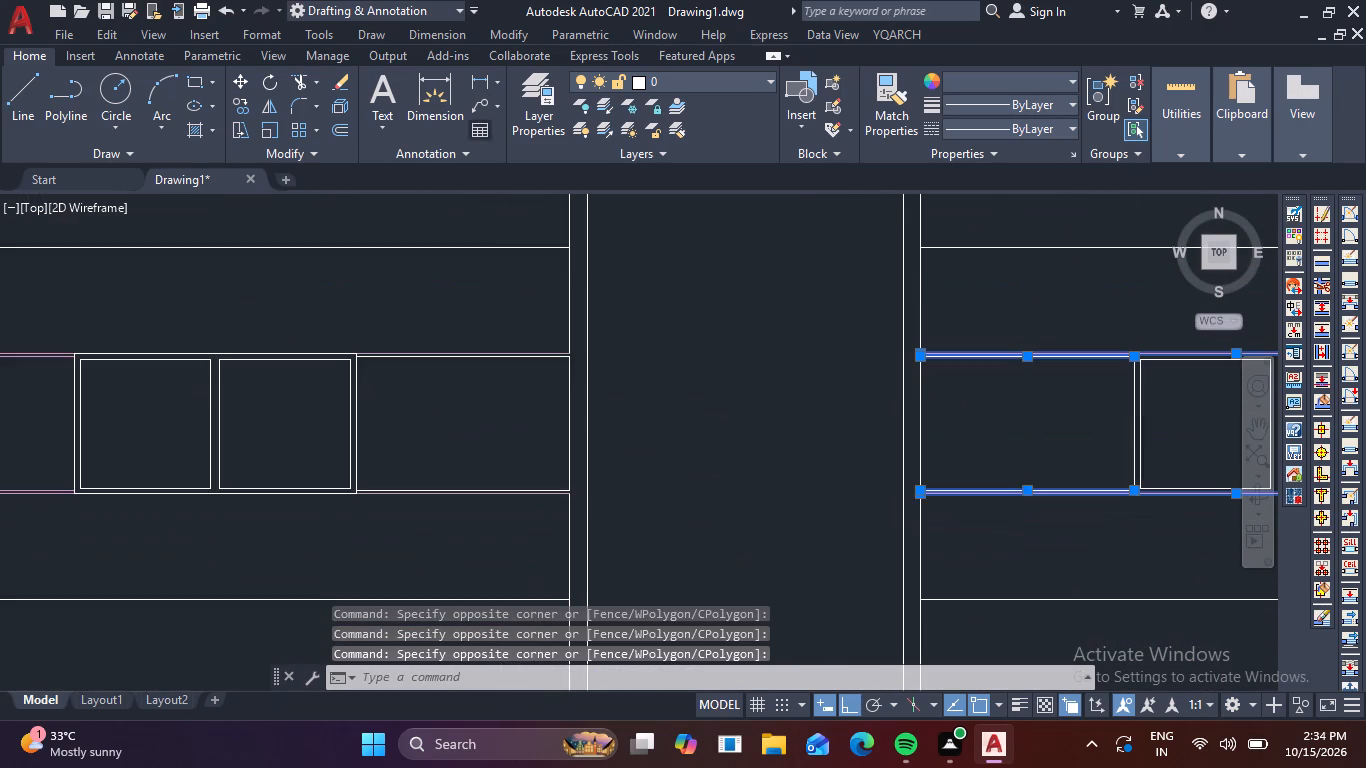
left_click_drag(496, 384, 479, 354)
left_click(460, 318)
left_click_drag(492, 516, 491, 489)
left_click_drag(485, 462, 480, 442)
middle_click_drag(465, 569, 464, 339)
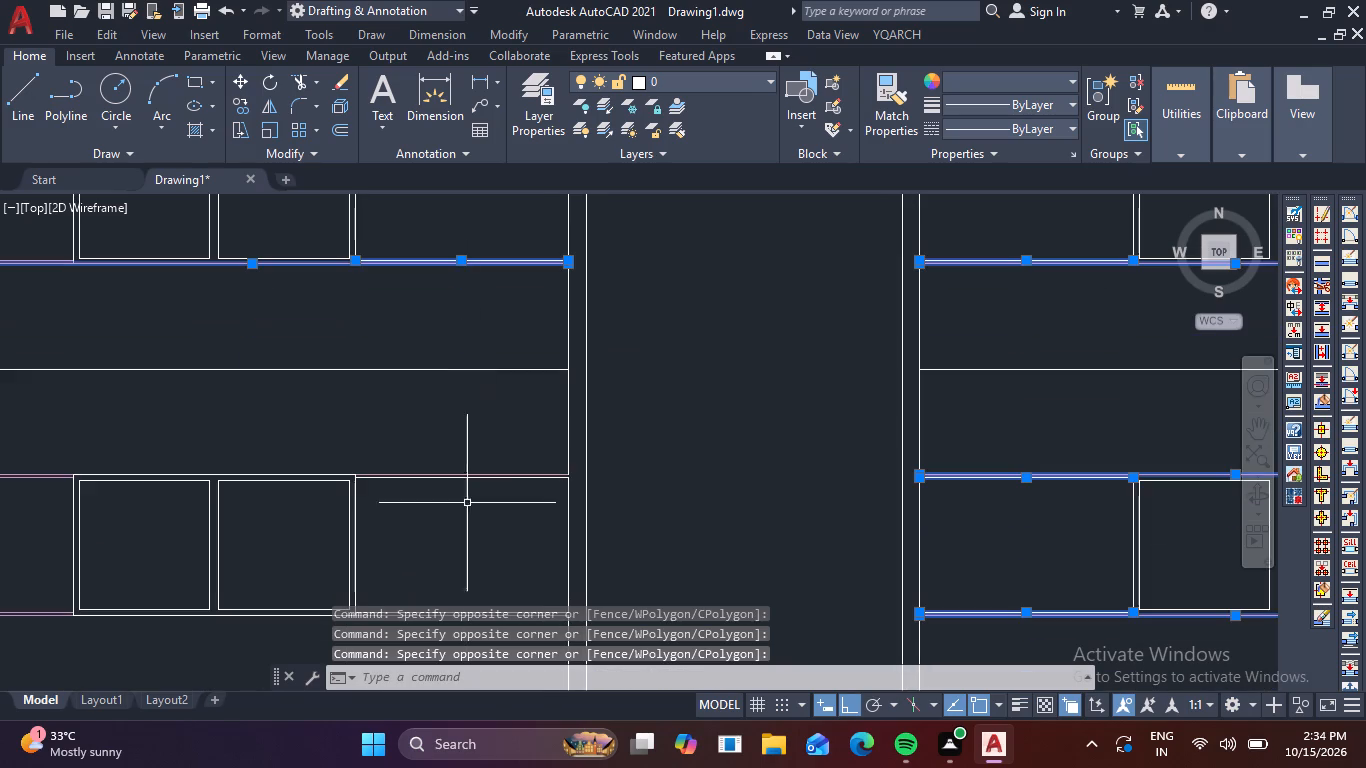
left_click(486, 513)
left_click(468, 432)
middle_click_drag(517, 564, 516, 394)
left_click_drag(520, 463, 514, 445)
left_click(502, 418)
middle_click_drag(495, 533, 468, 391)
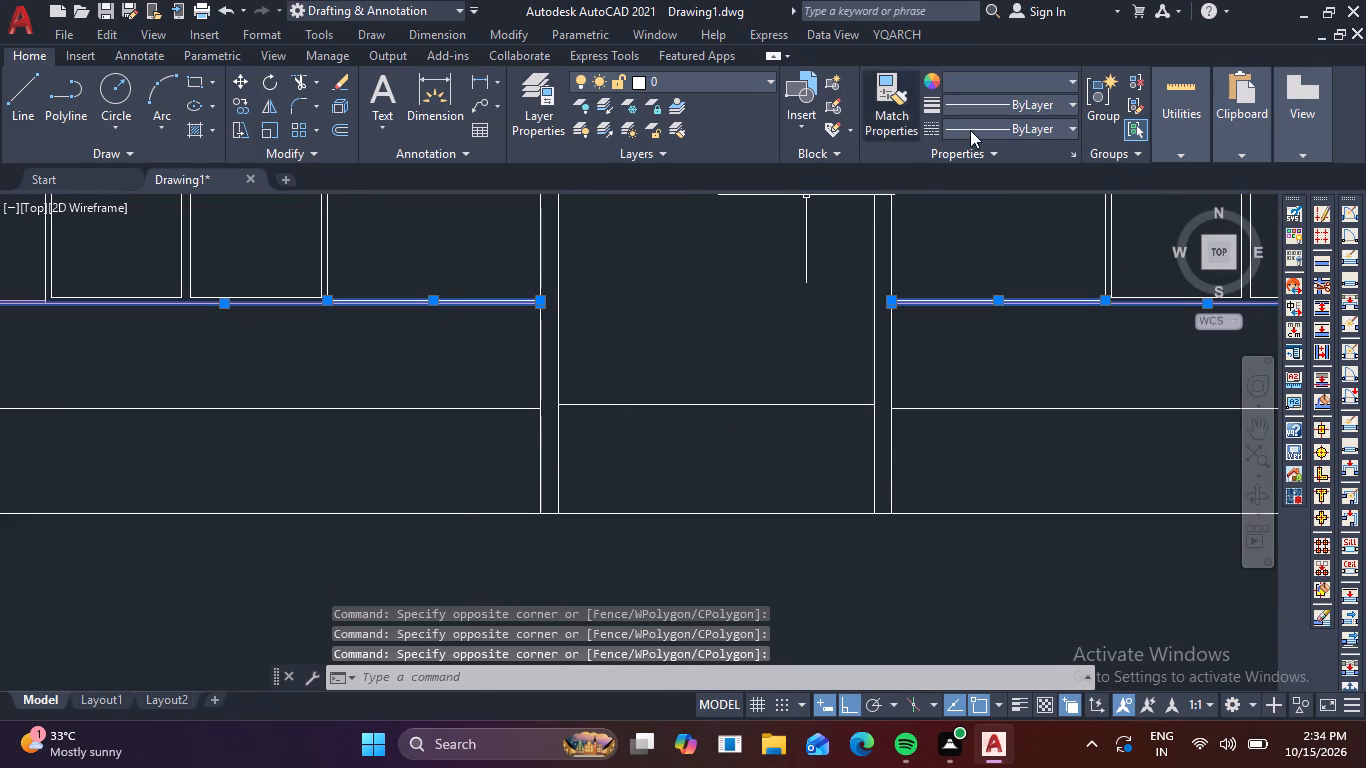
left_click(1073, 77)
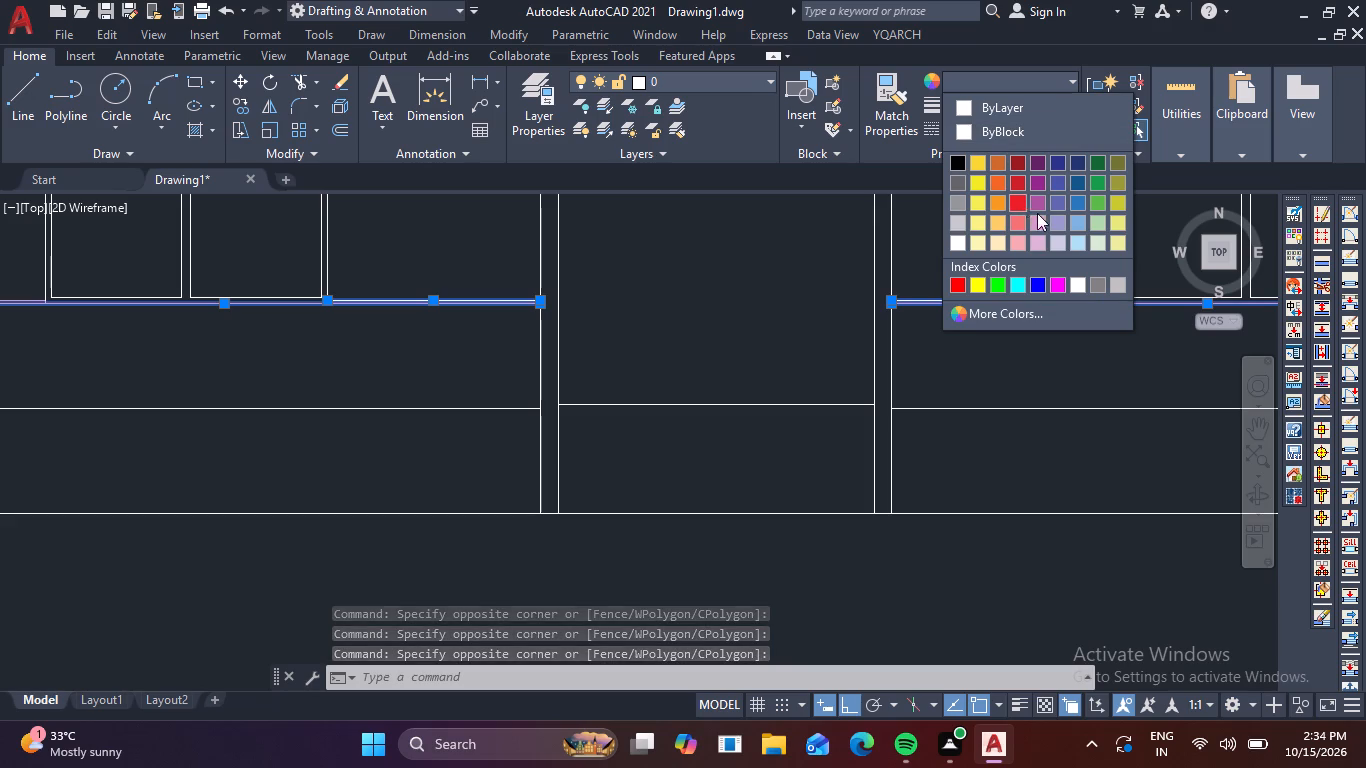
left_click(1042, 223)
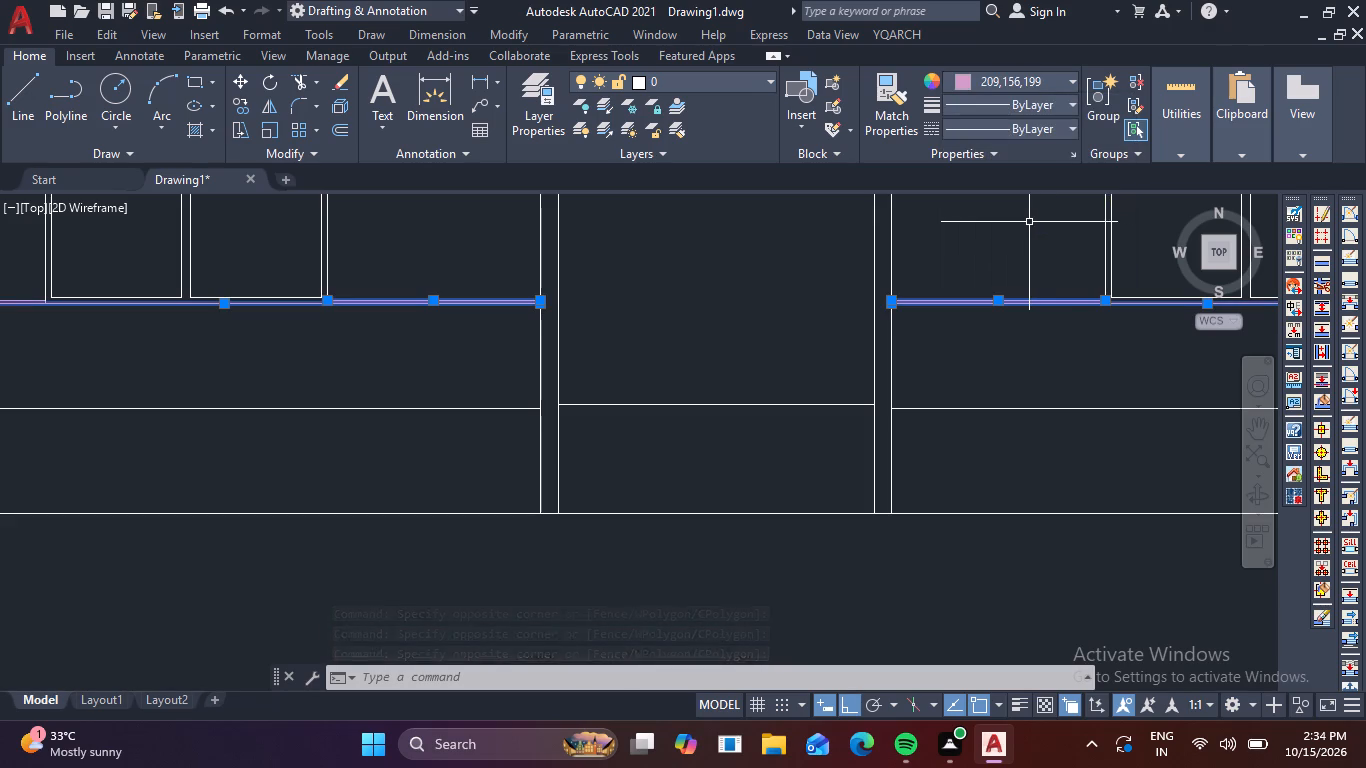
key("Escape")
Set the colour of the second vertical line in the left block's narrow strip to red 237,31,36.
scroll(975, 259, "down", 3)
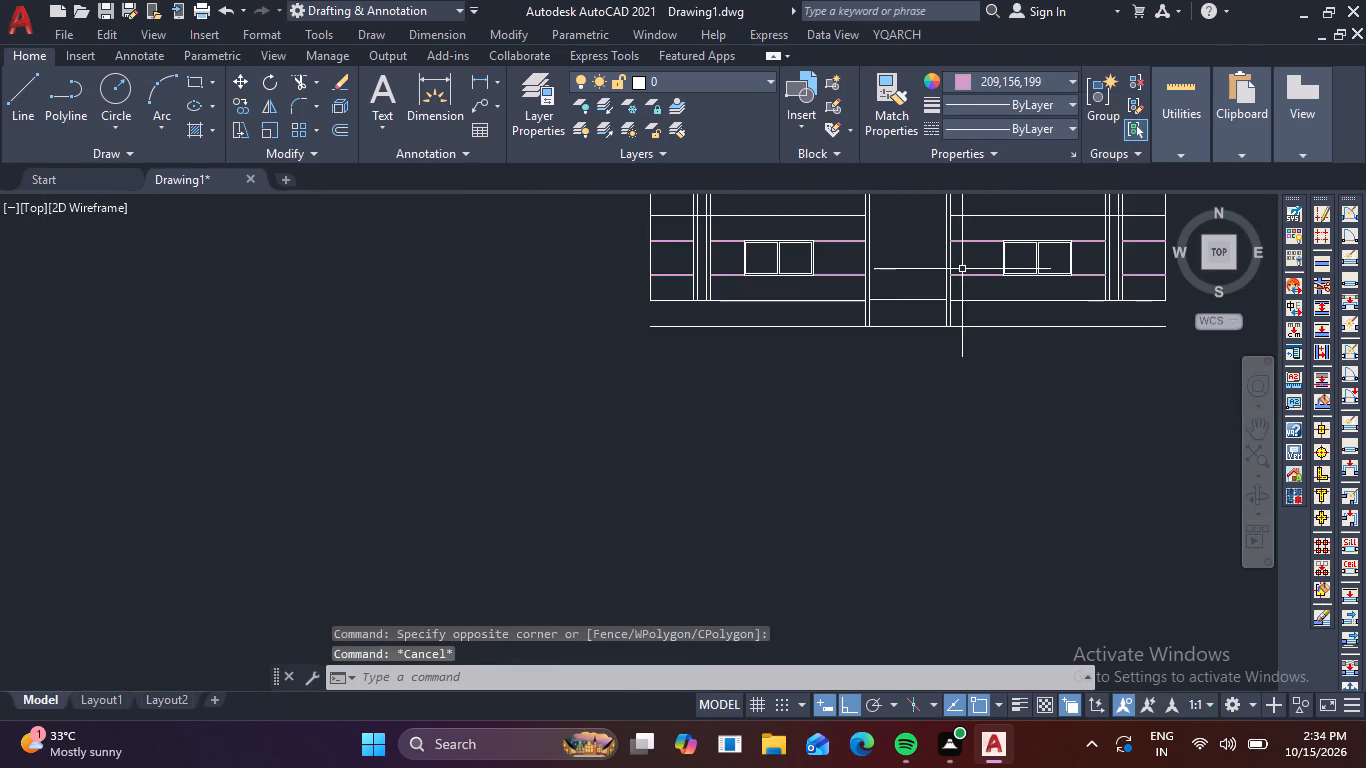
middle_click_drag(957, 271, 525, 563)
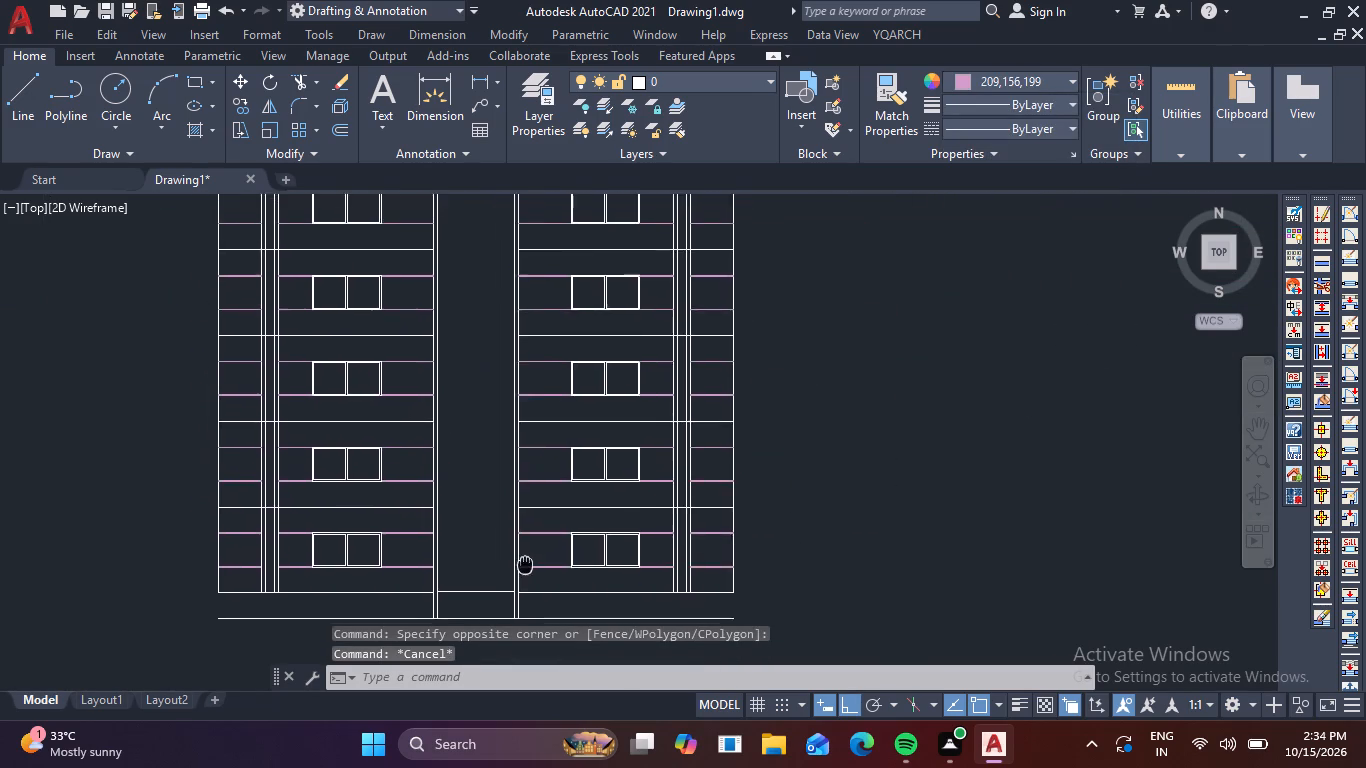
middle_click_drag(525, 563, 558, 607)
middle_click(562, 608)
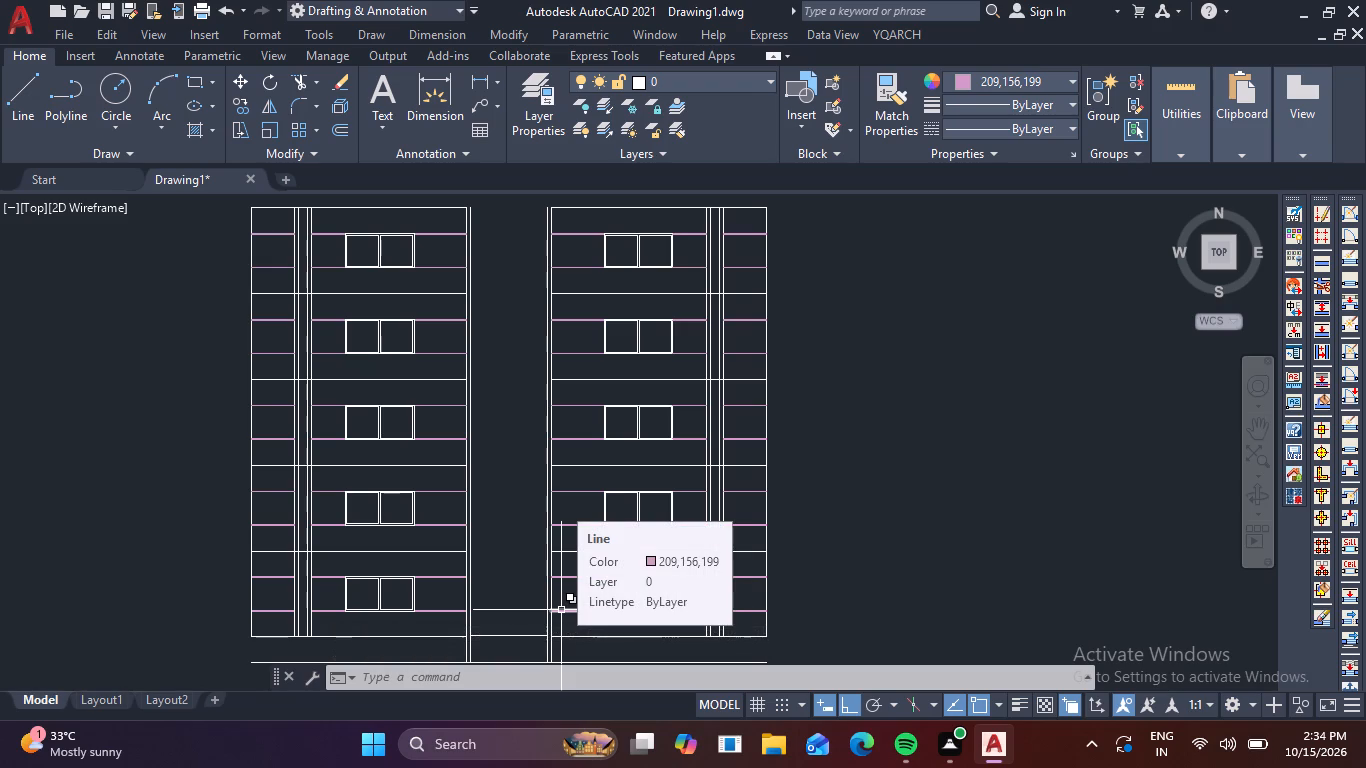
scroll(280, 570, "up", 3)
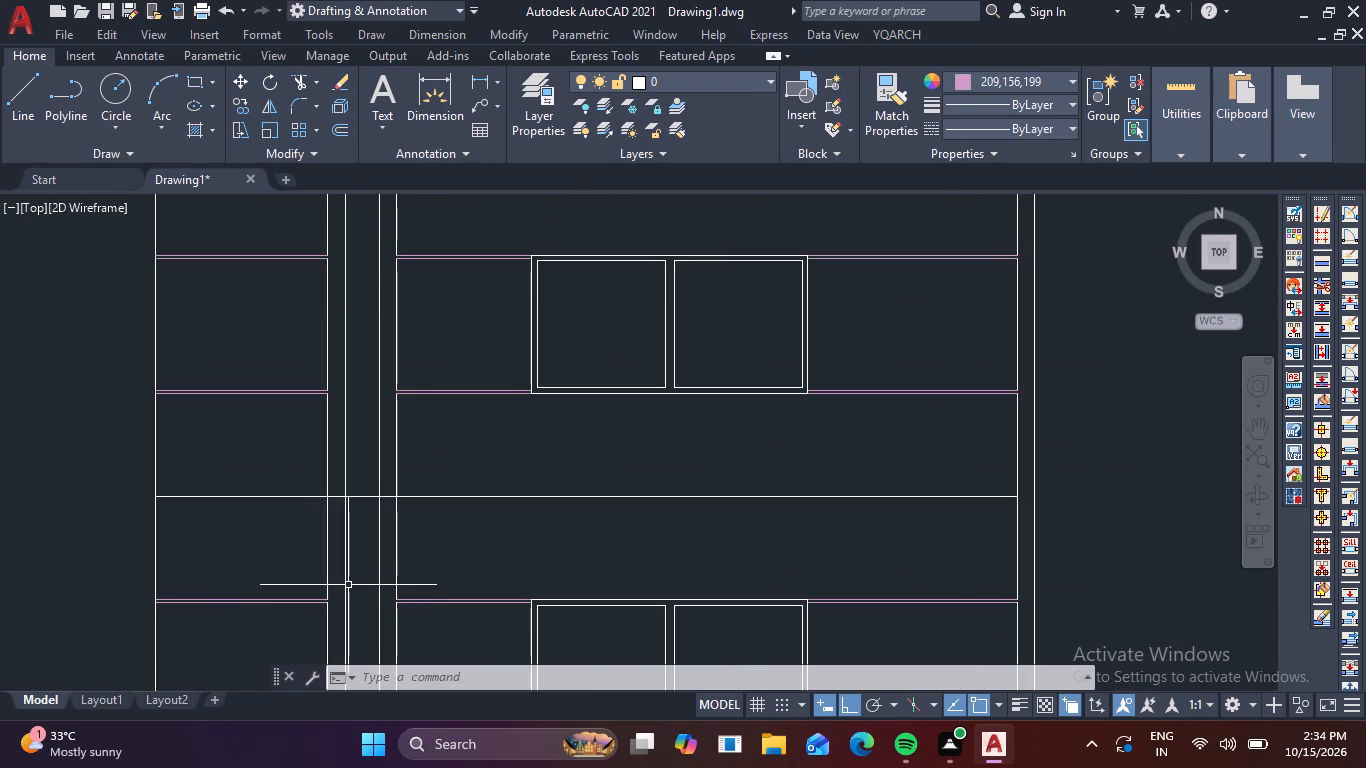
left_click(346, 579)
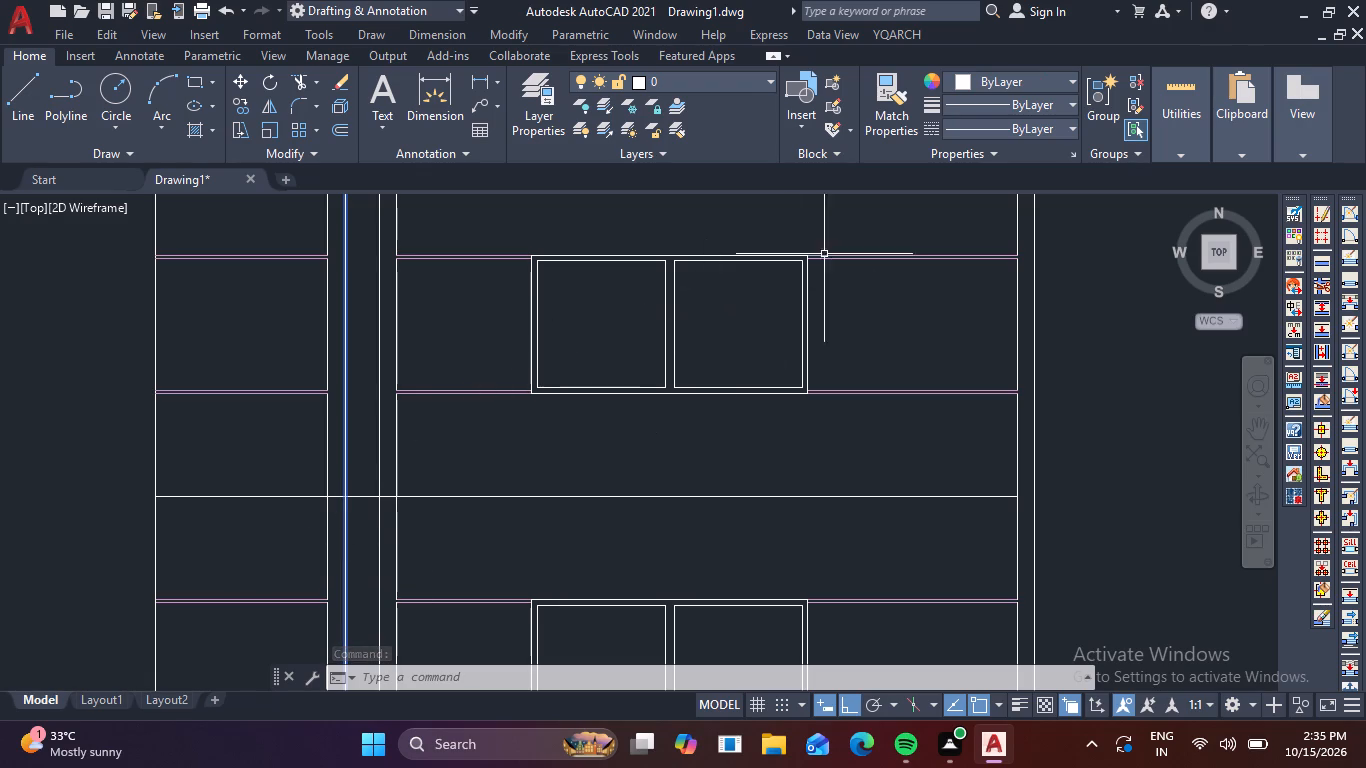
left_click(1067, 81)
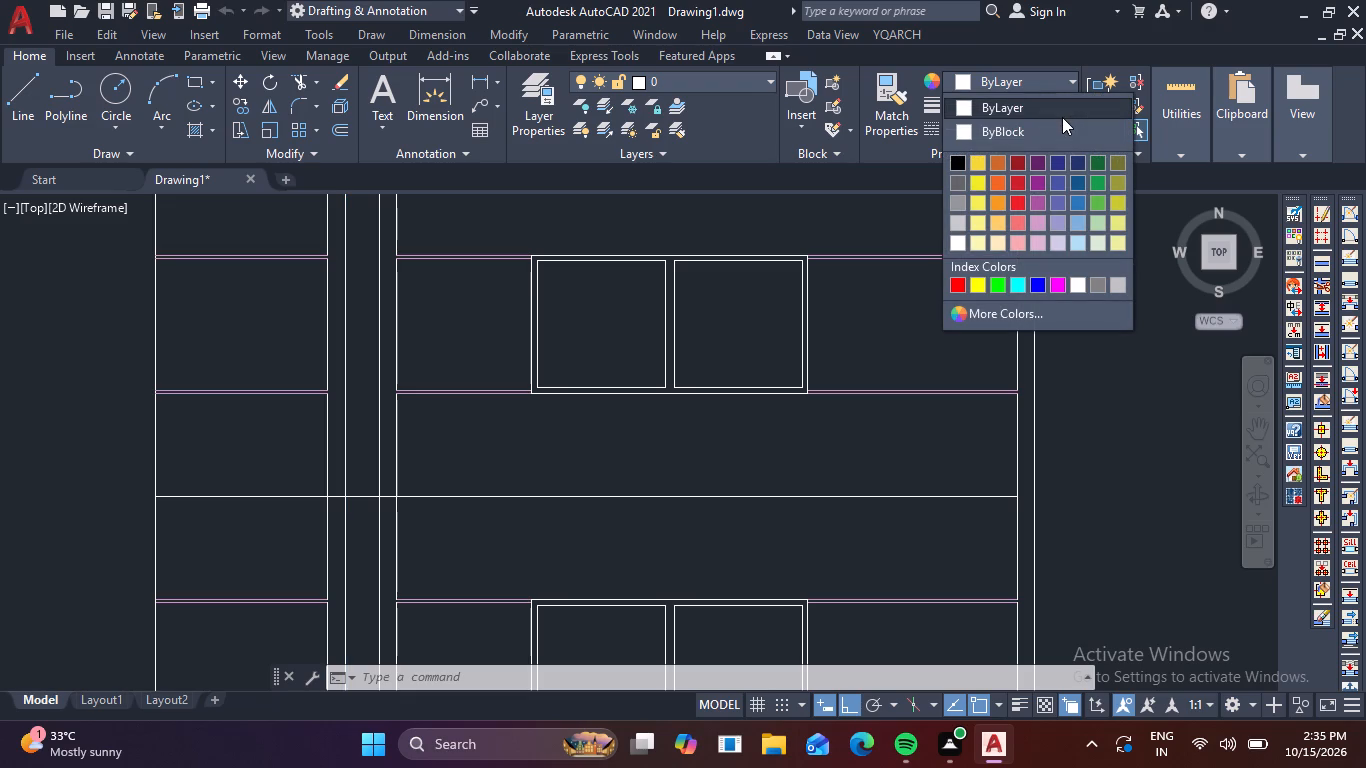
left_click(1019, 202)
scroll(840, 309, "down", 1)
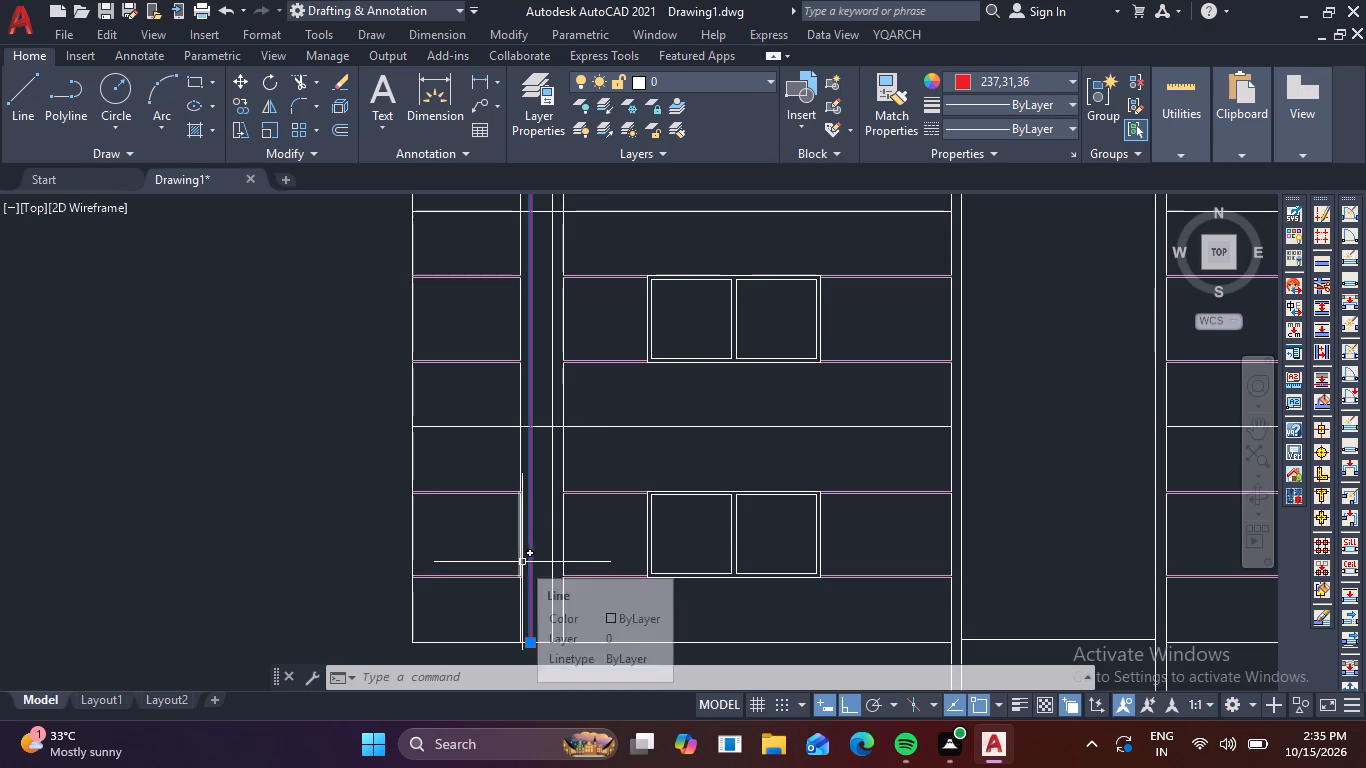
key("Escape")
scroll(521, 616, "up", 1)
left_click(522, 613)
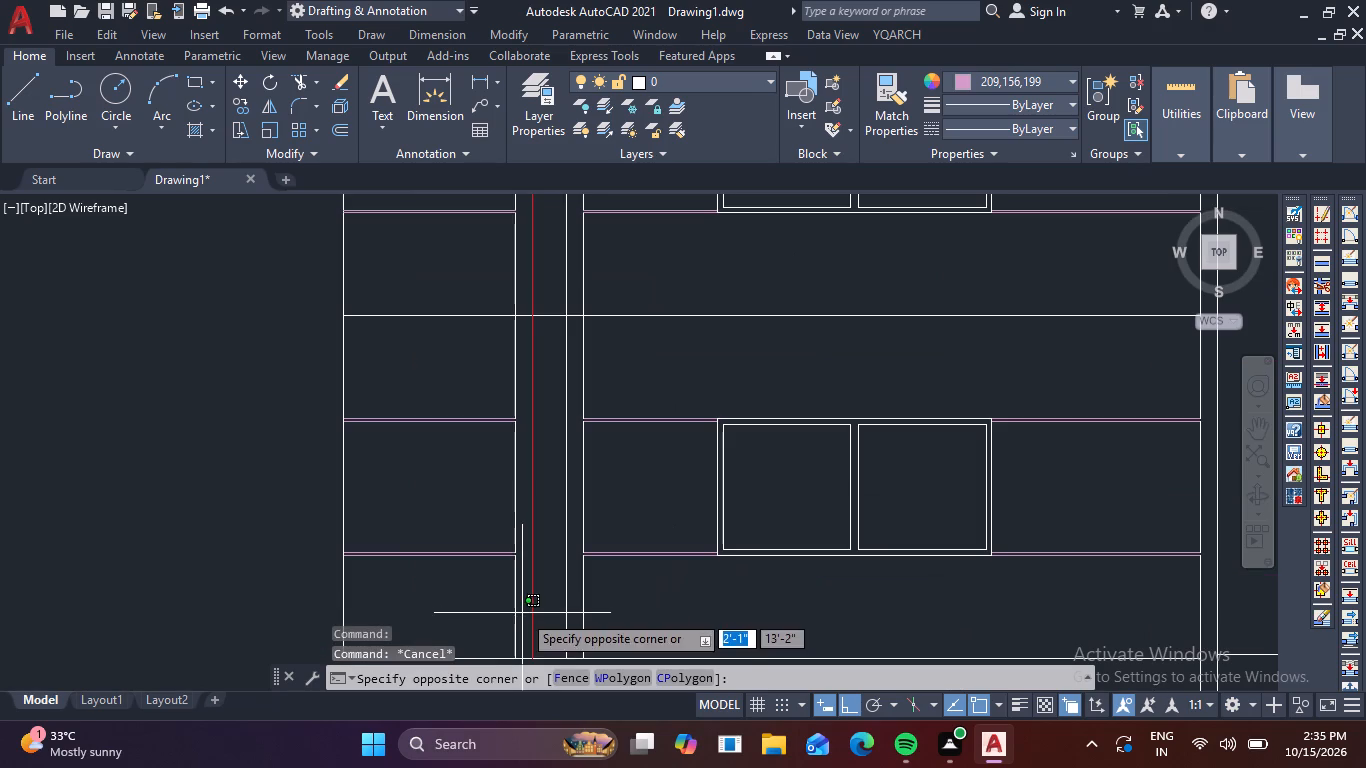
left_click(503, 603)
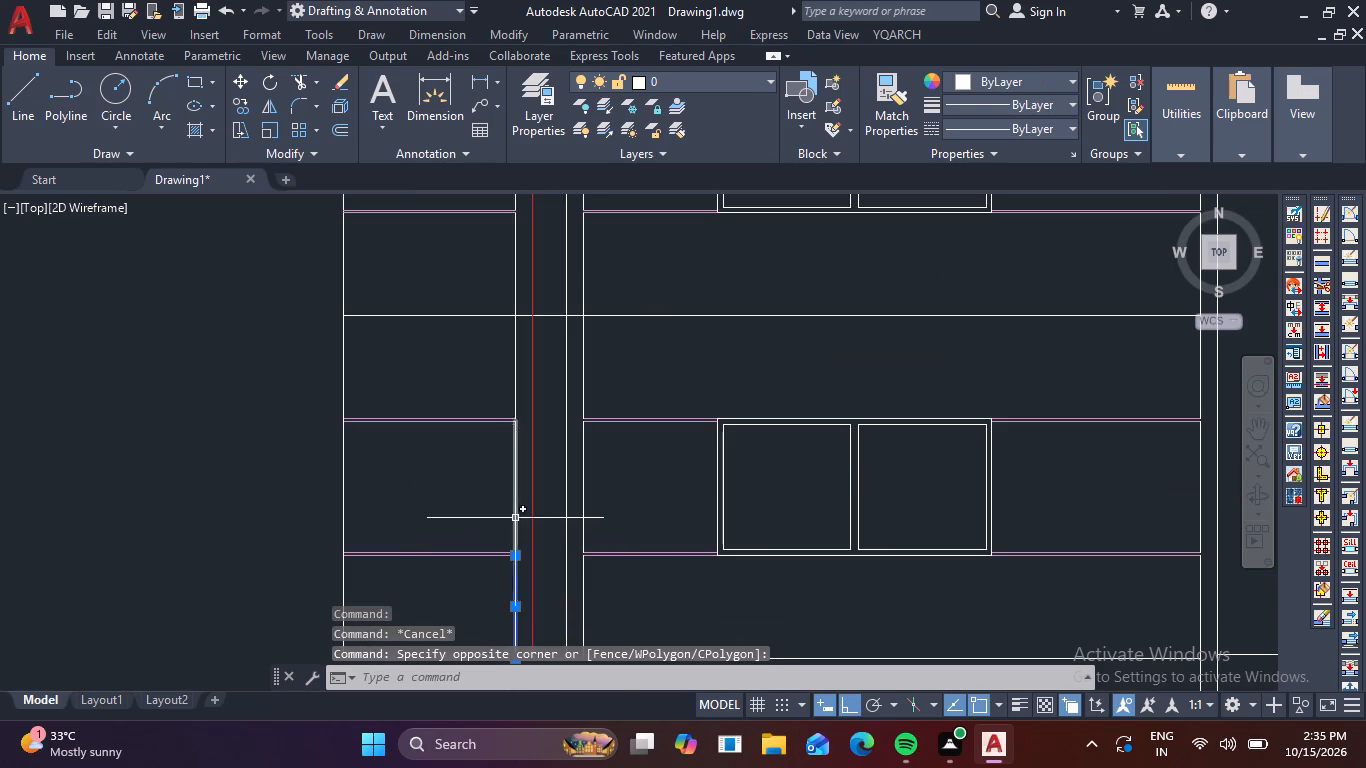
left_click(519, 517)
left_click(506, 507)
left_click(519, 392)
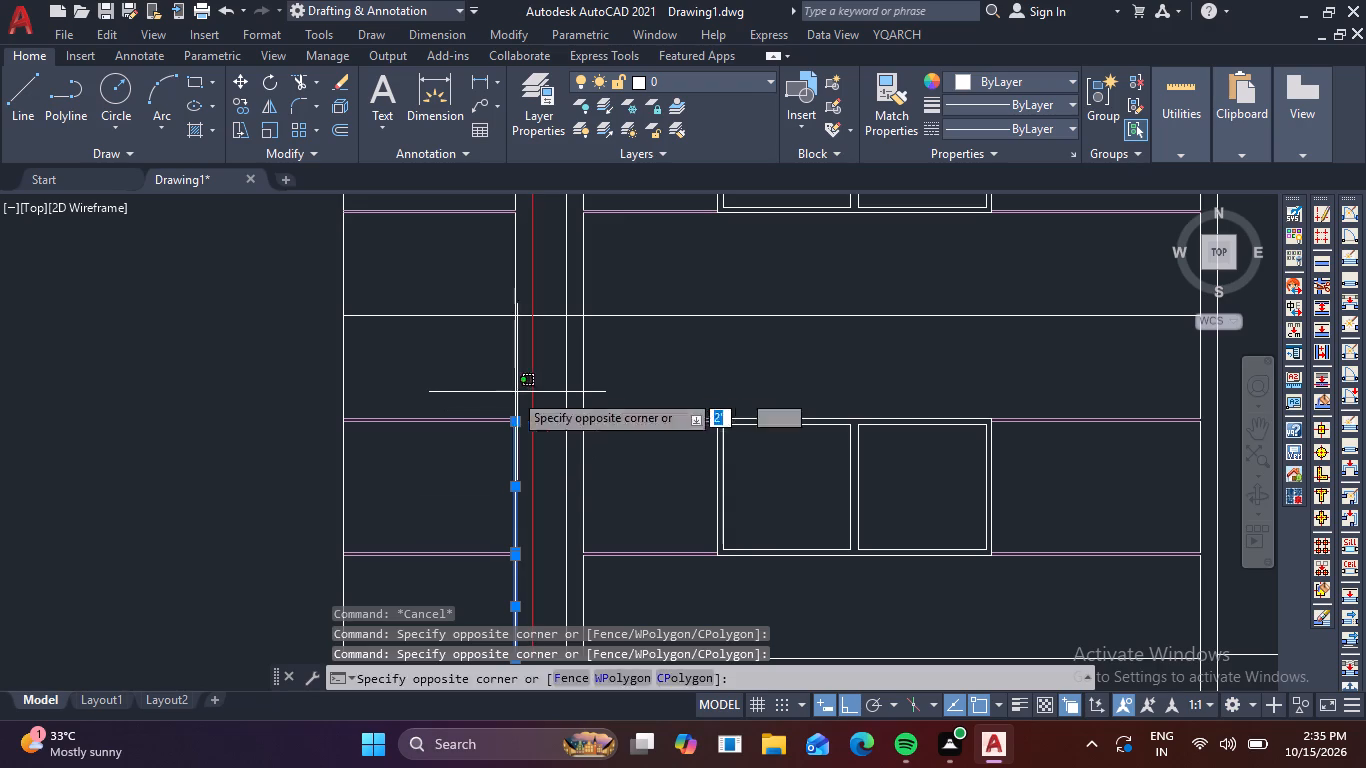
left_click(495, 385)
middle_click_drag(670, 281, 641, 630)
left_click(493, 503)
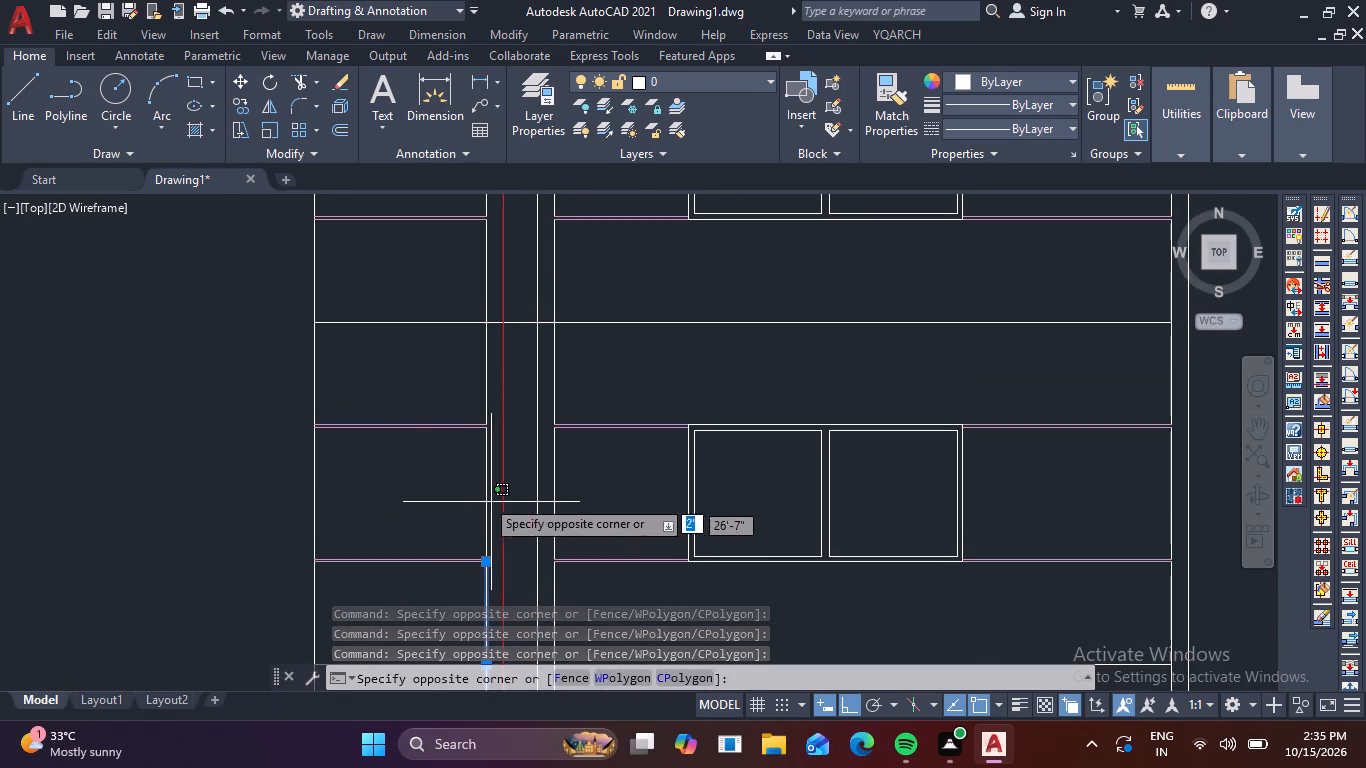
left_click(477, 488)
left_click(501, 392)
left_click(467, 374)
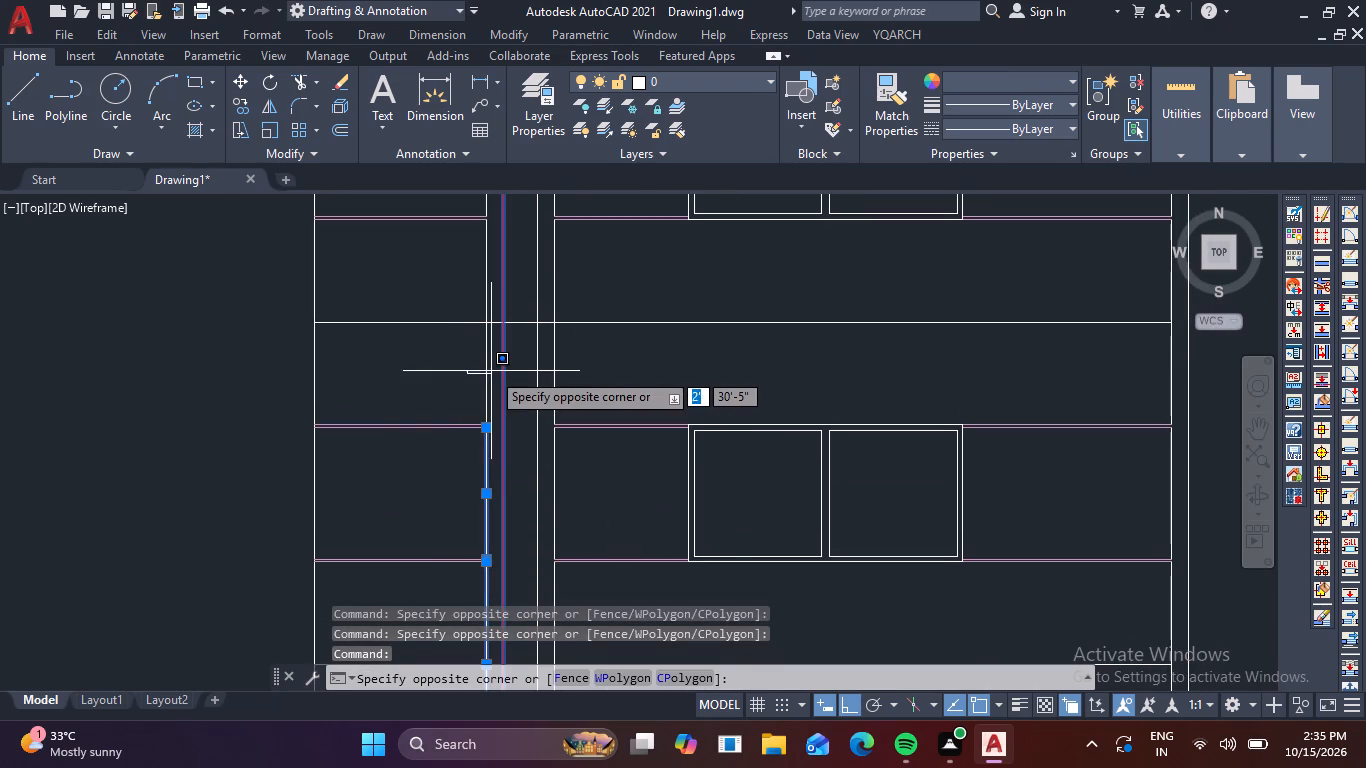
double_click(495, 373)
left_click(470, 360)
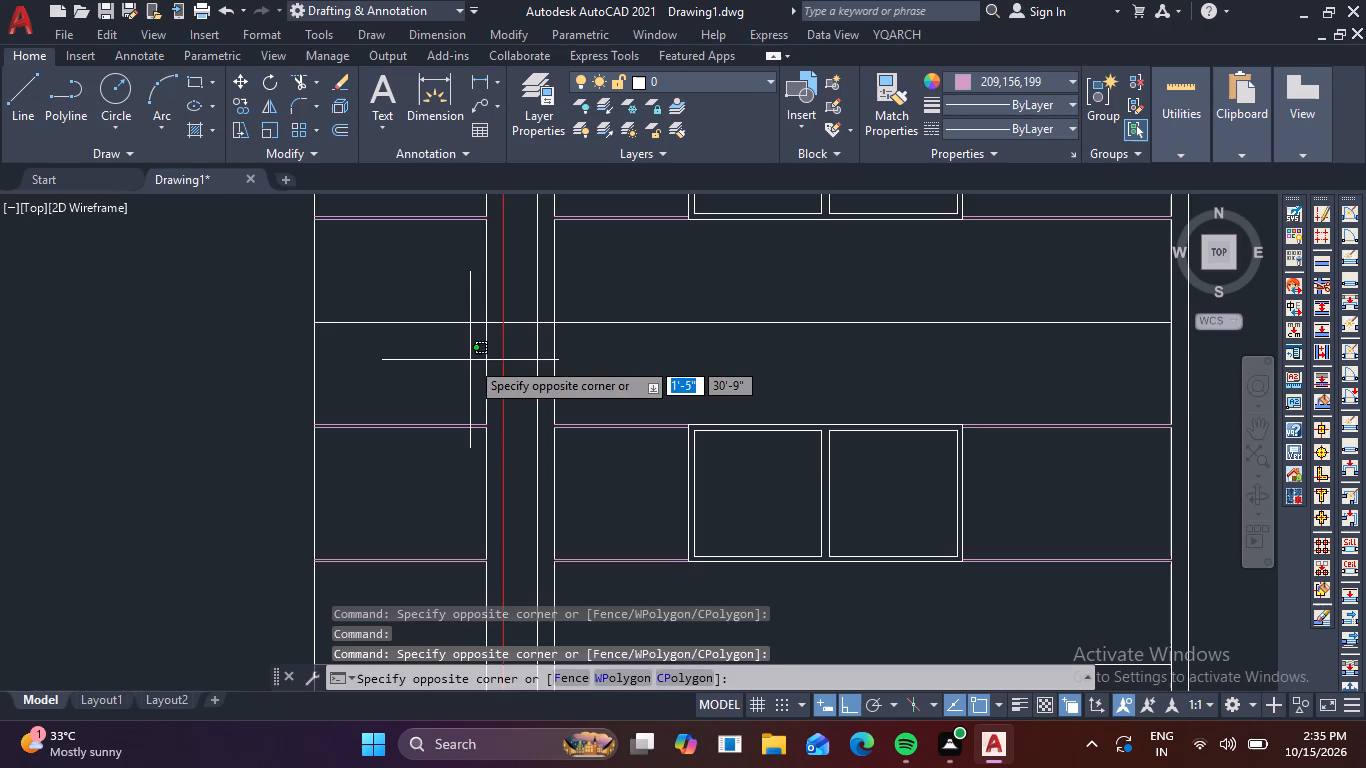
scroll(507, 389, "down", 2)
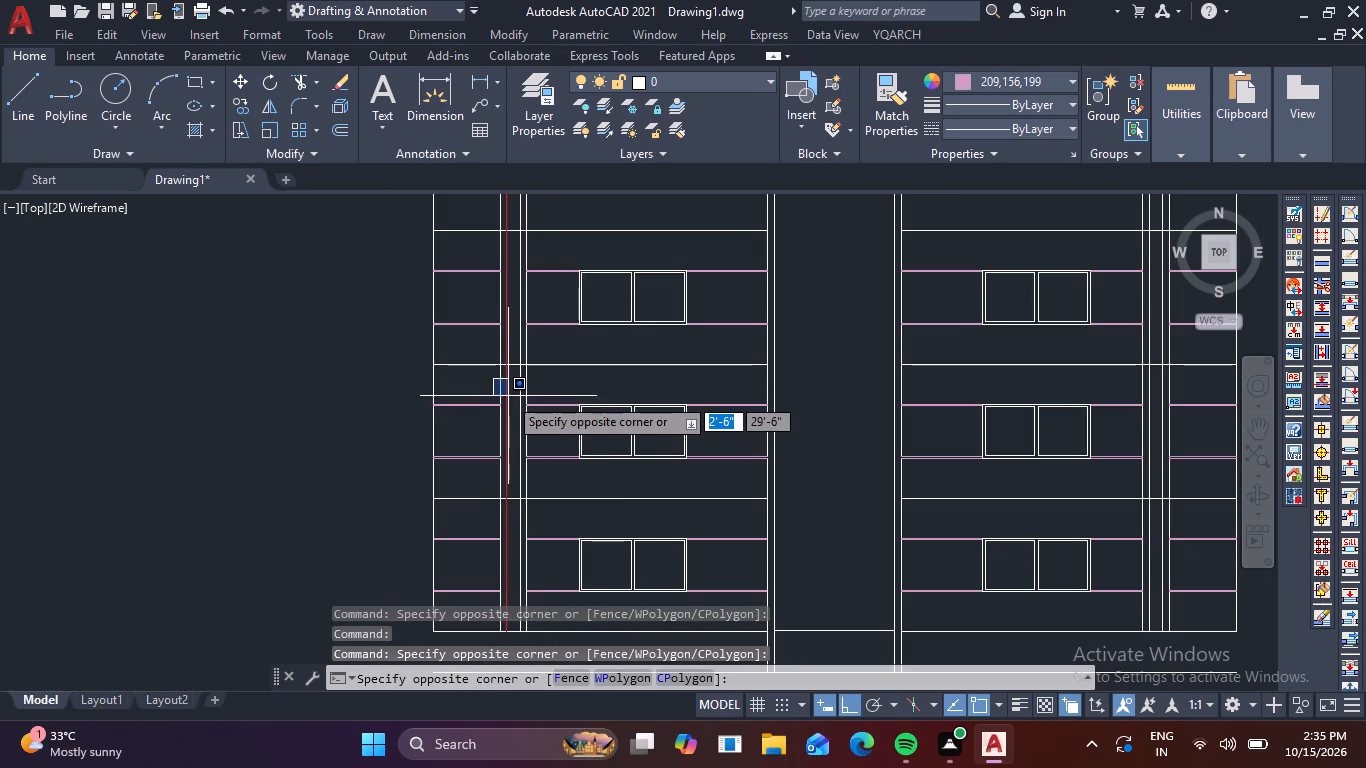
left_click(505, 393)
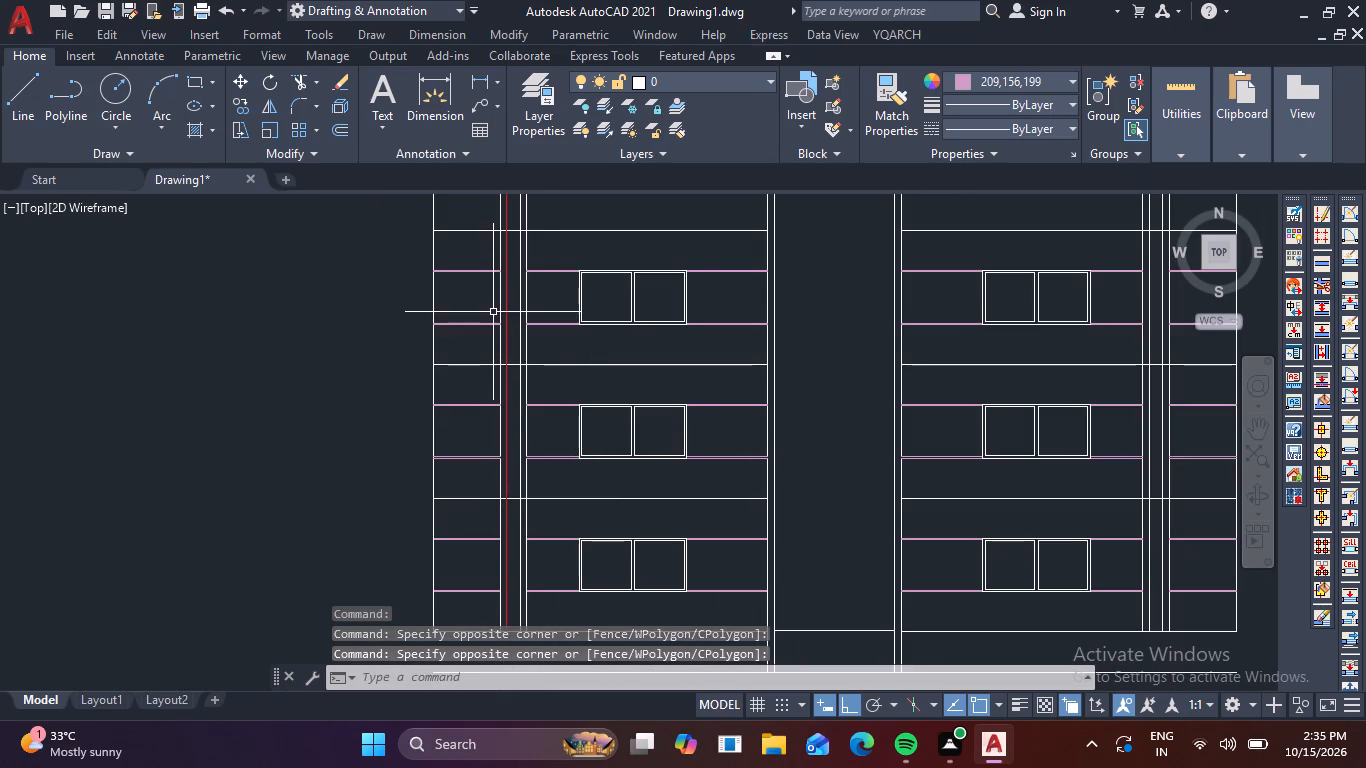
Set the colour of all the vertical line segments just left of the red line, along the block's full height, to red 205,32,39.
left_click(483, 305)
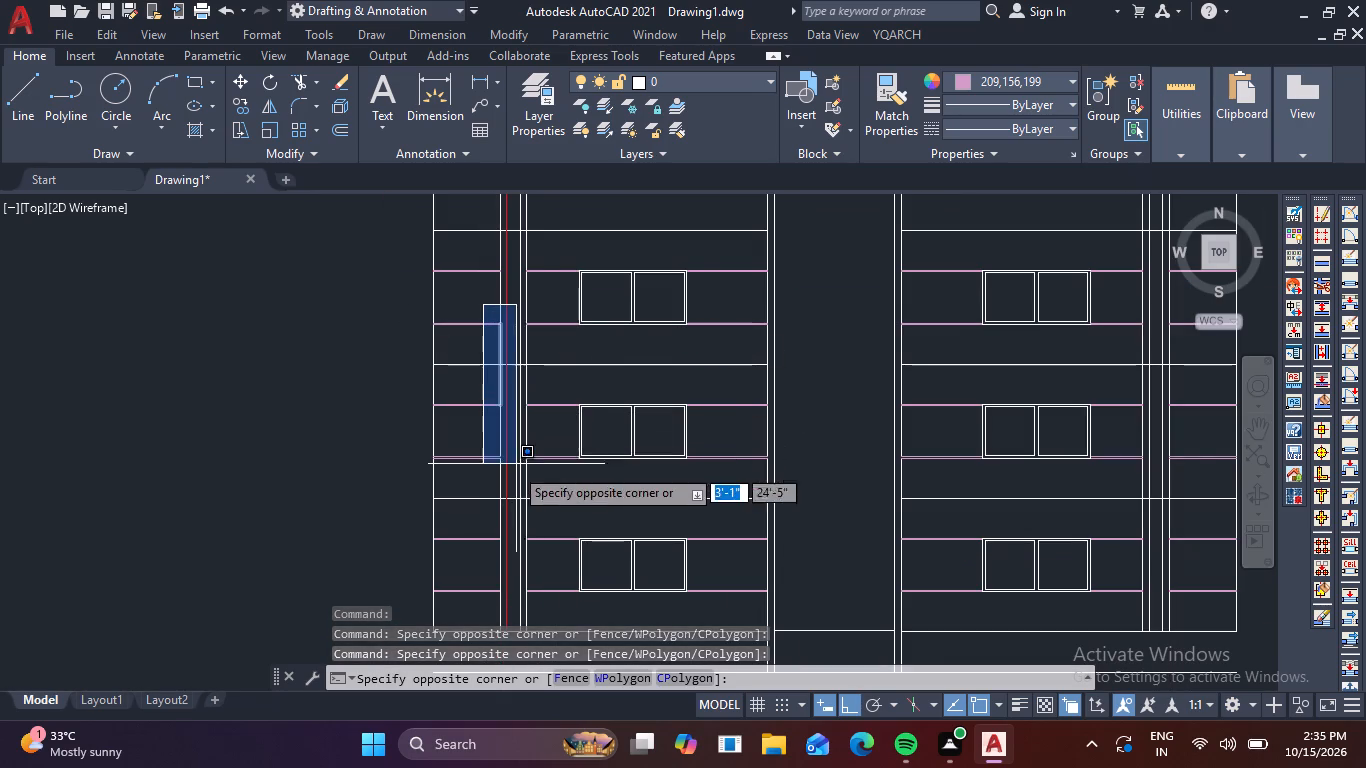
middle_click_drag(514, 557, 496, 452)
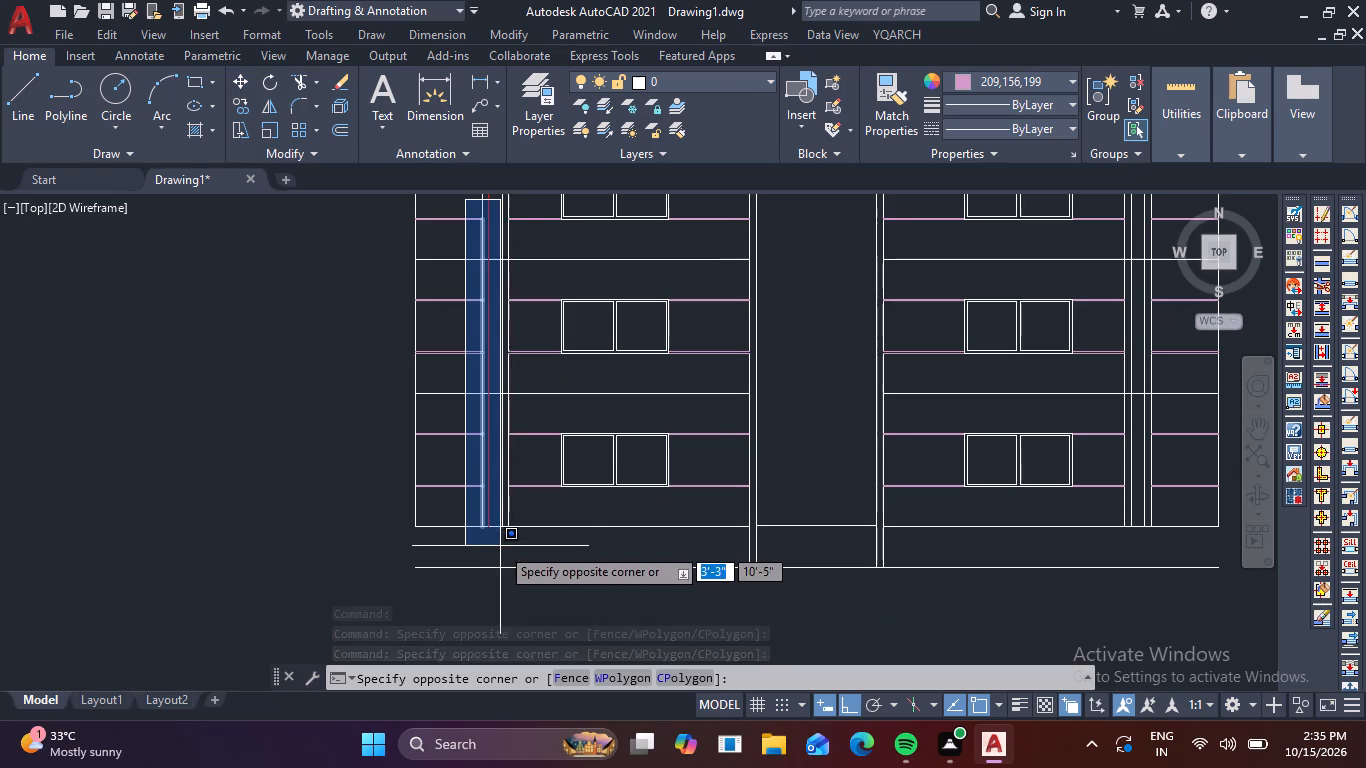
left_click(496, 553)
middle_click_drag(556, 331, 564, 603)
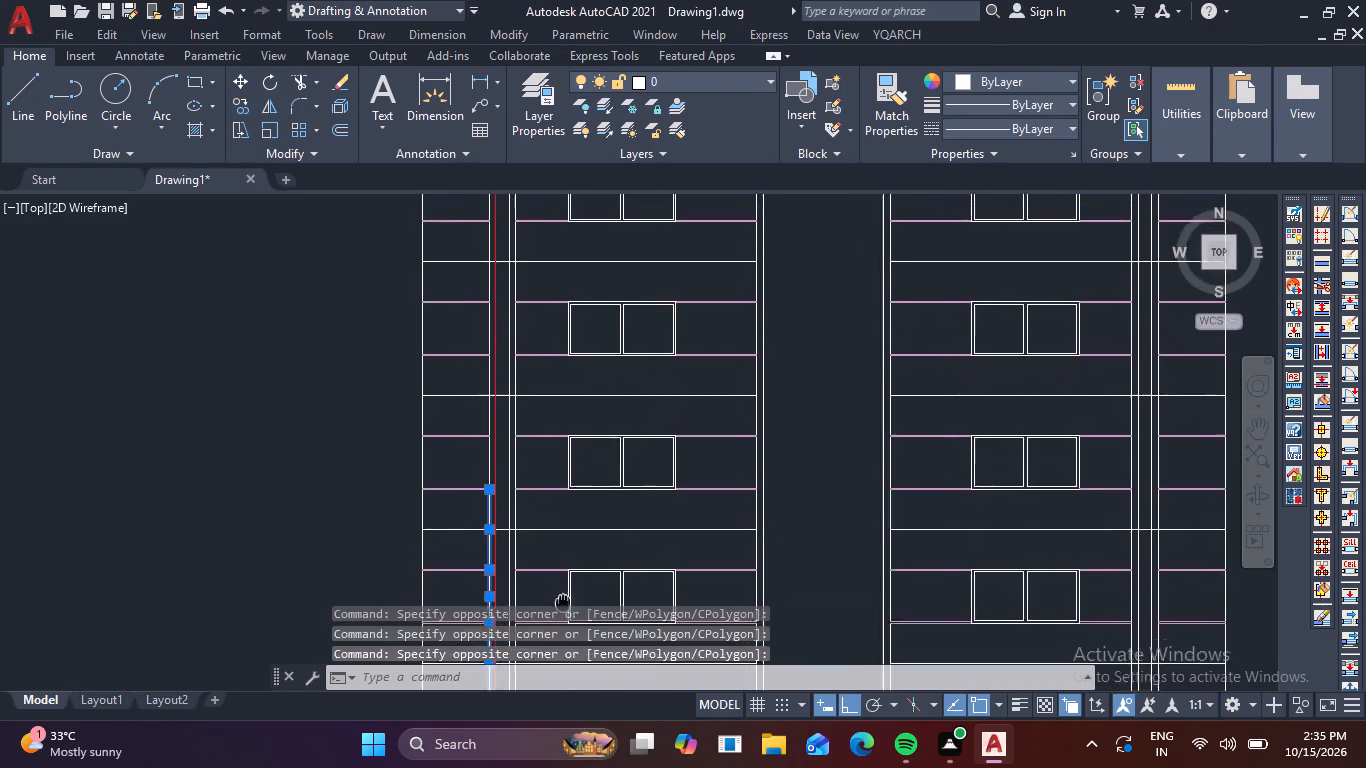
middle_click_drag(564, 603, 570, 627)
scroll(565, 452, "down", 1)
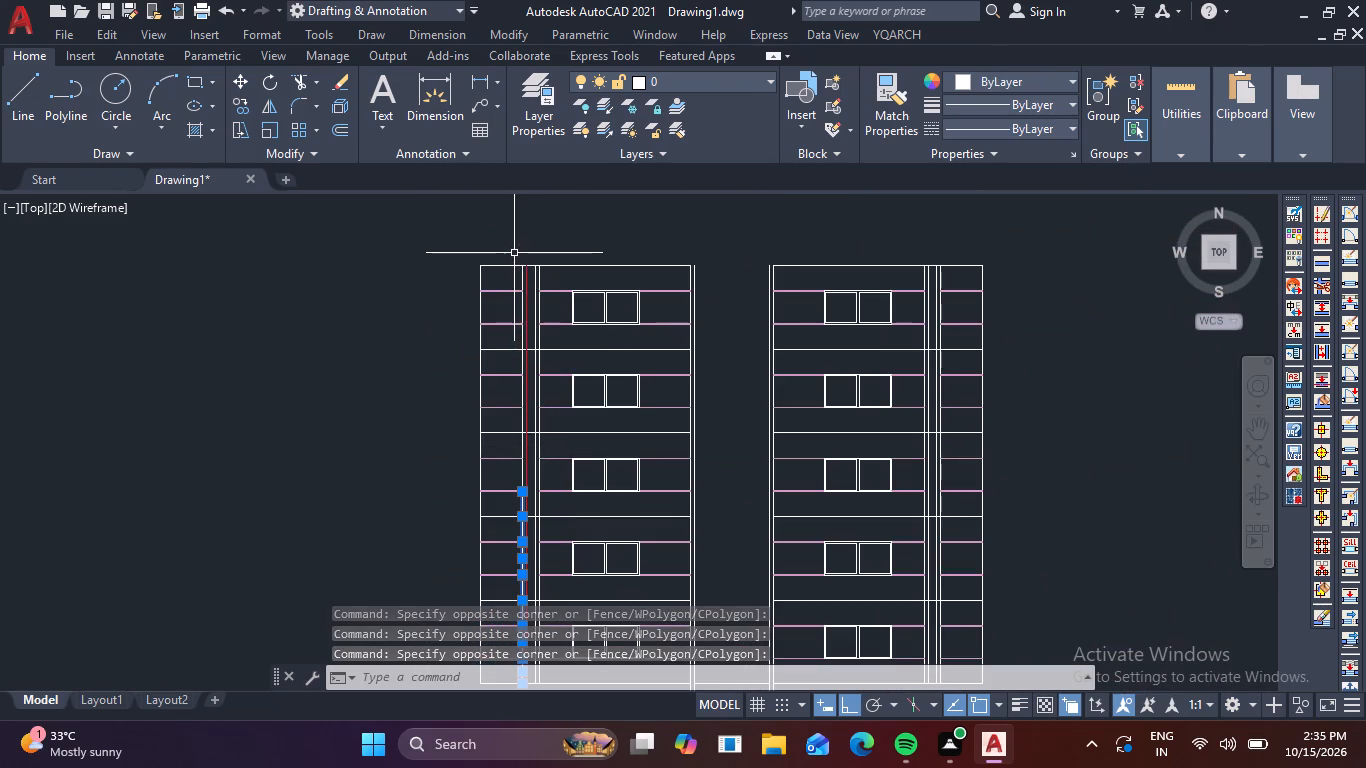
left_click(514, 253)
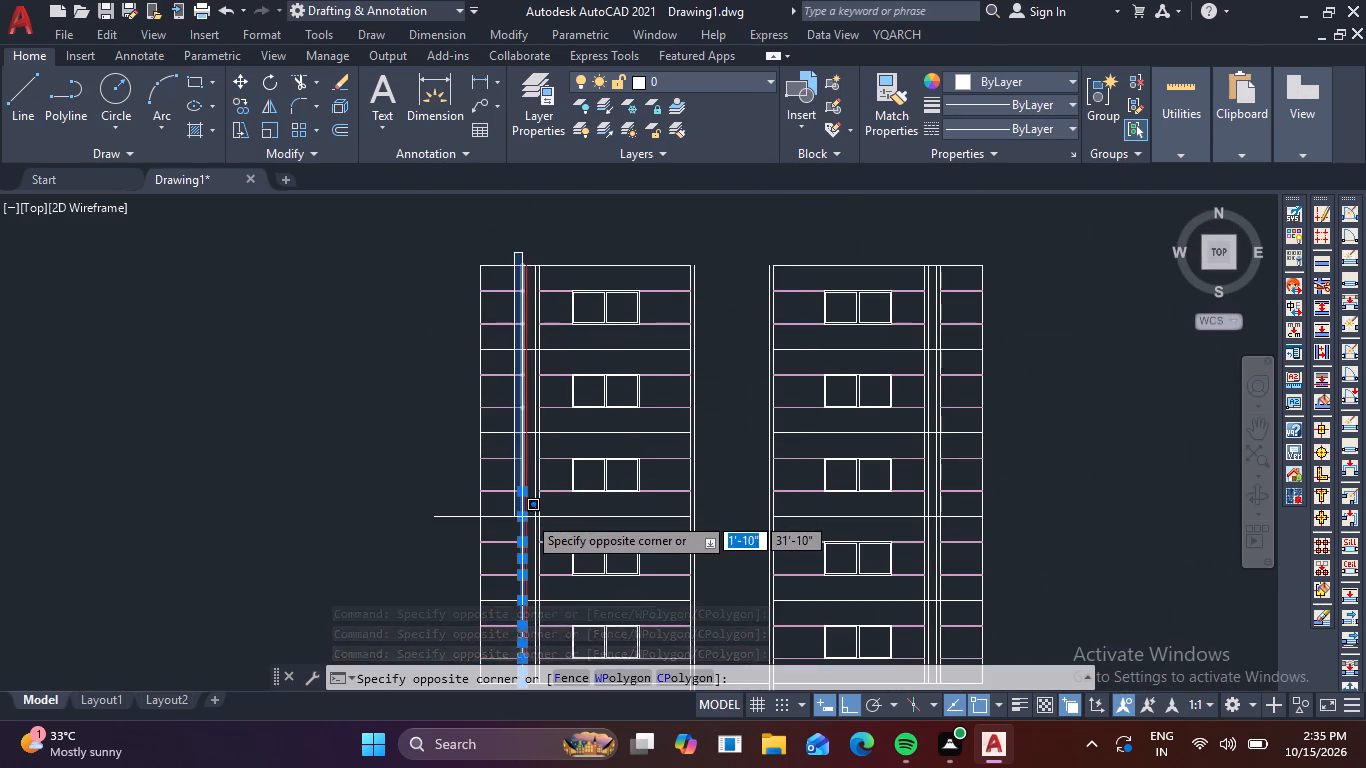
left_click(527, 515)
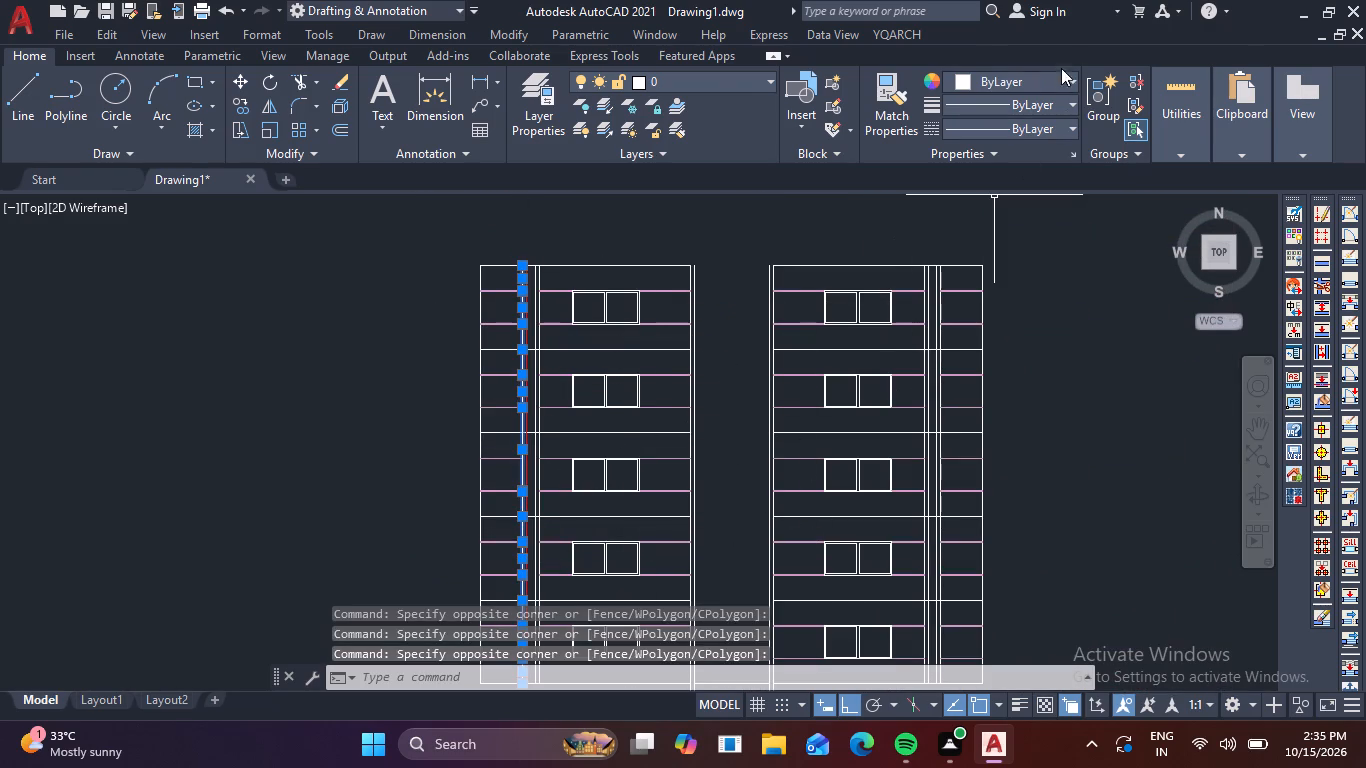
left_click(1071, 78)
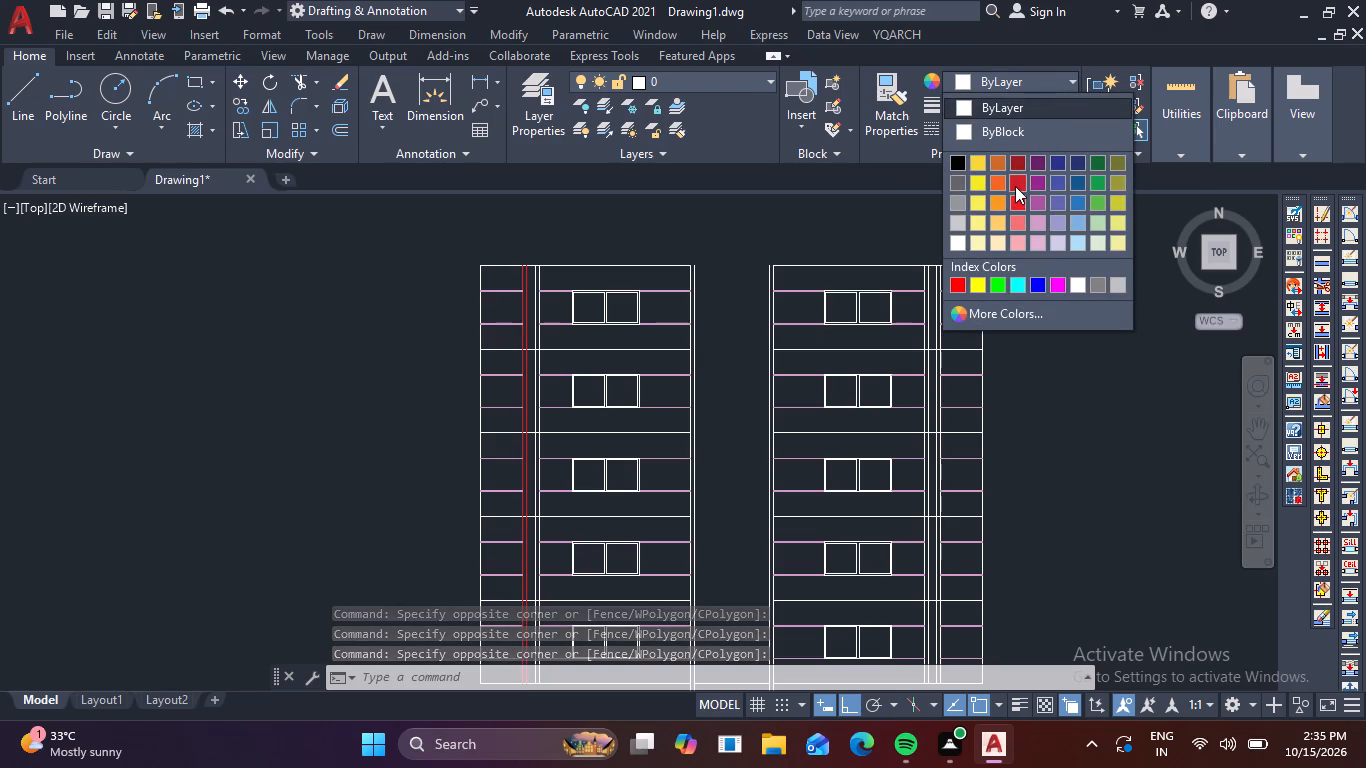
left_click(1015, 186)
key("Escape")
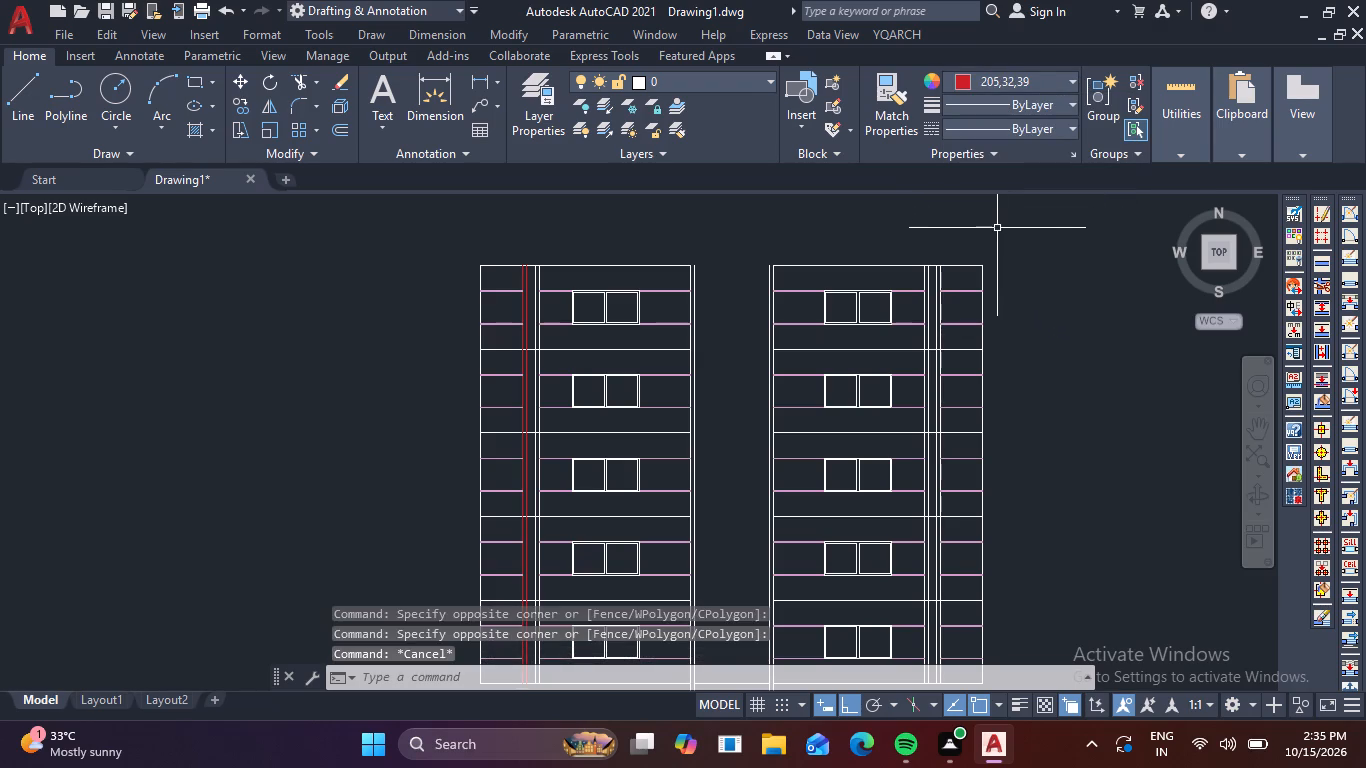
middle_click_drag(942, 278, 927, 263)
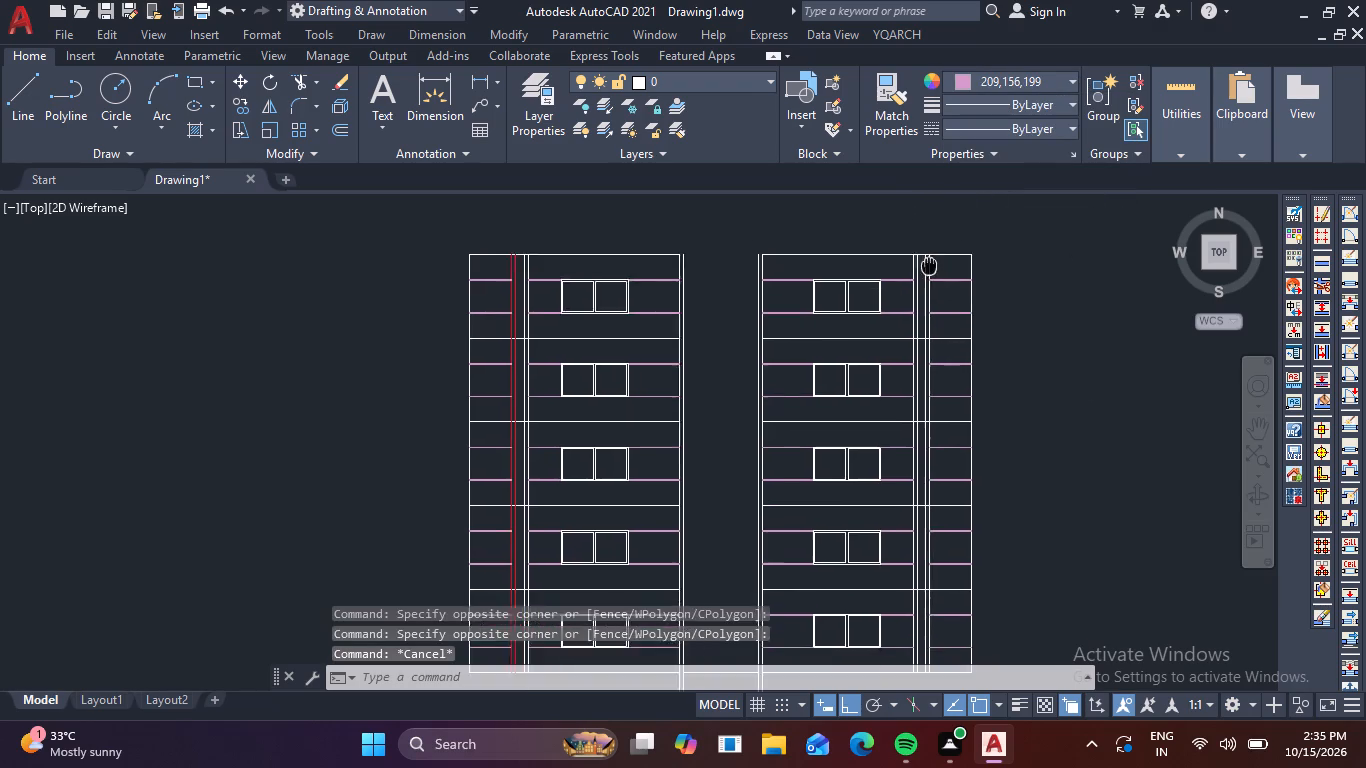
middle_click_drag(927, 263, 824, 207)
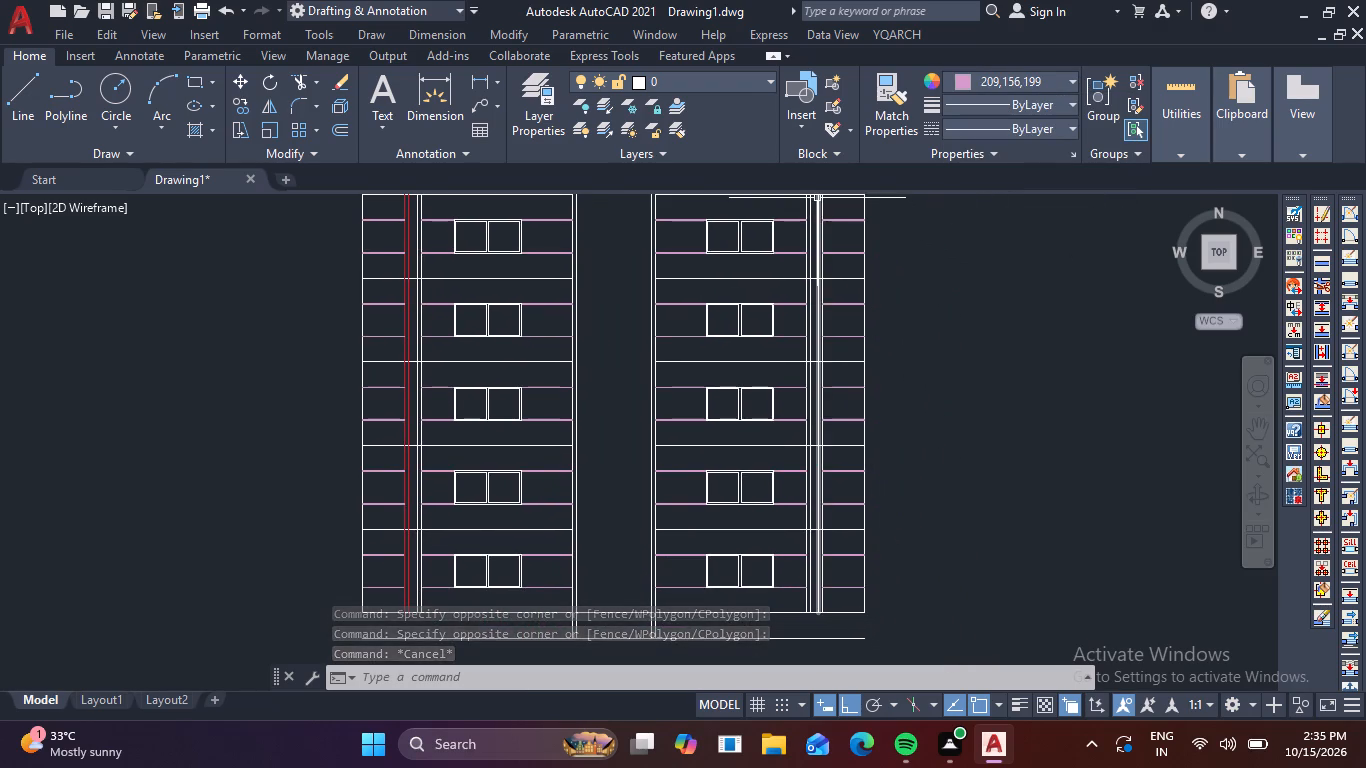
Set the colour of the two outer vertical lines in the right block's narrow strip to red.
middle_click_drag(817, 198, 786, 229)
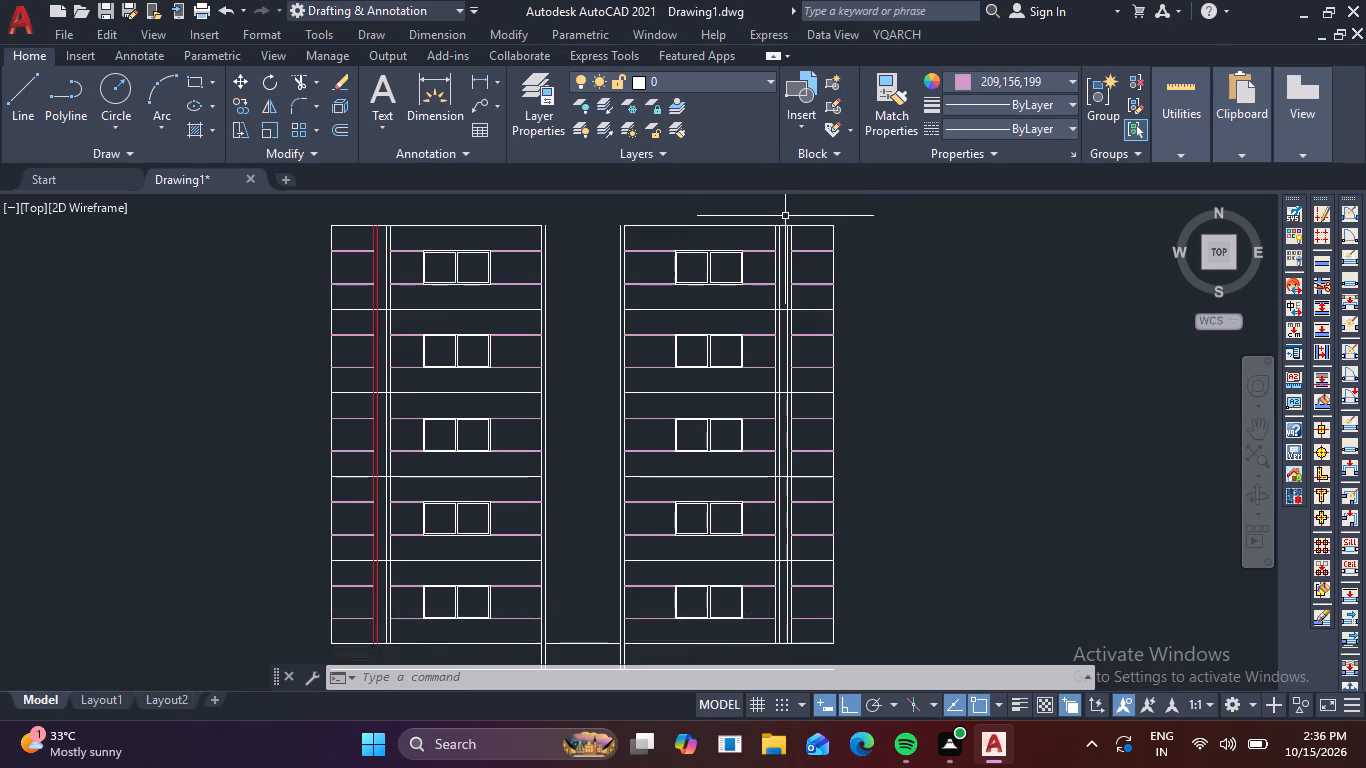
scroll(787, 221, "up", 2)
left_click(770, 222)
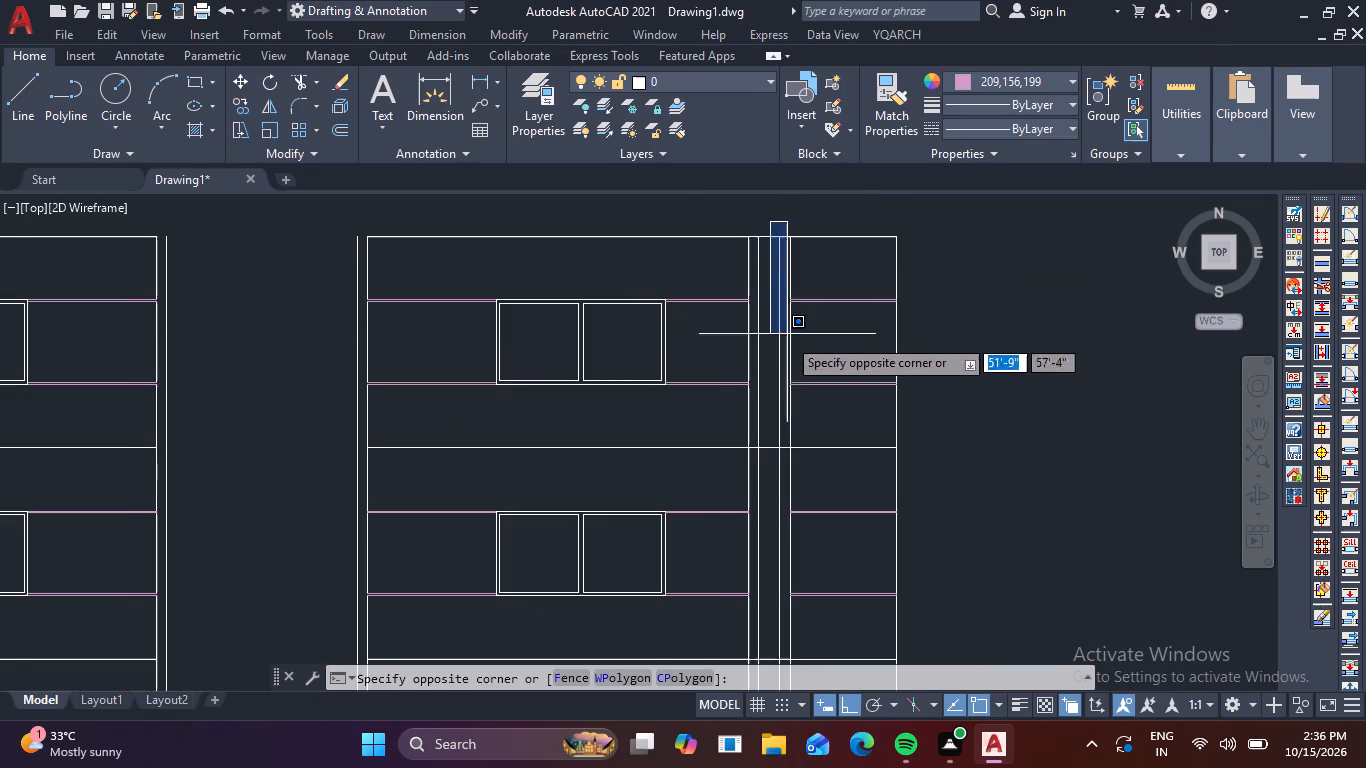
left_click(832, 617)
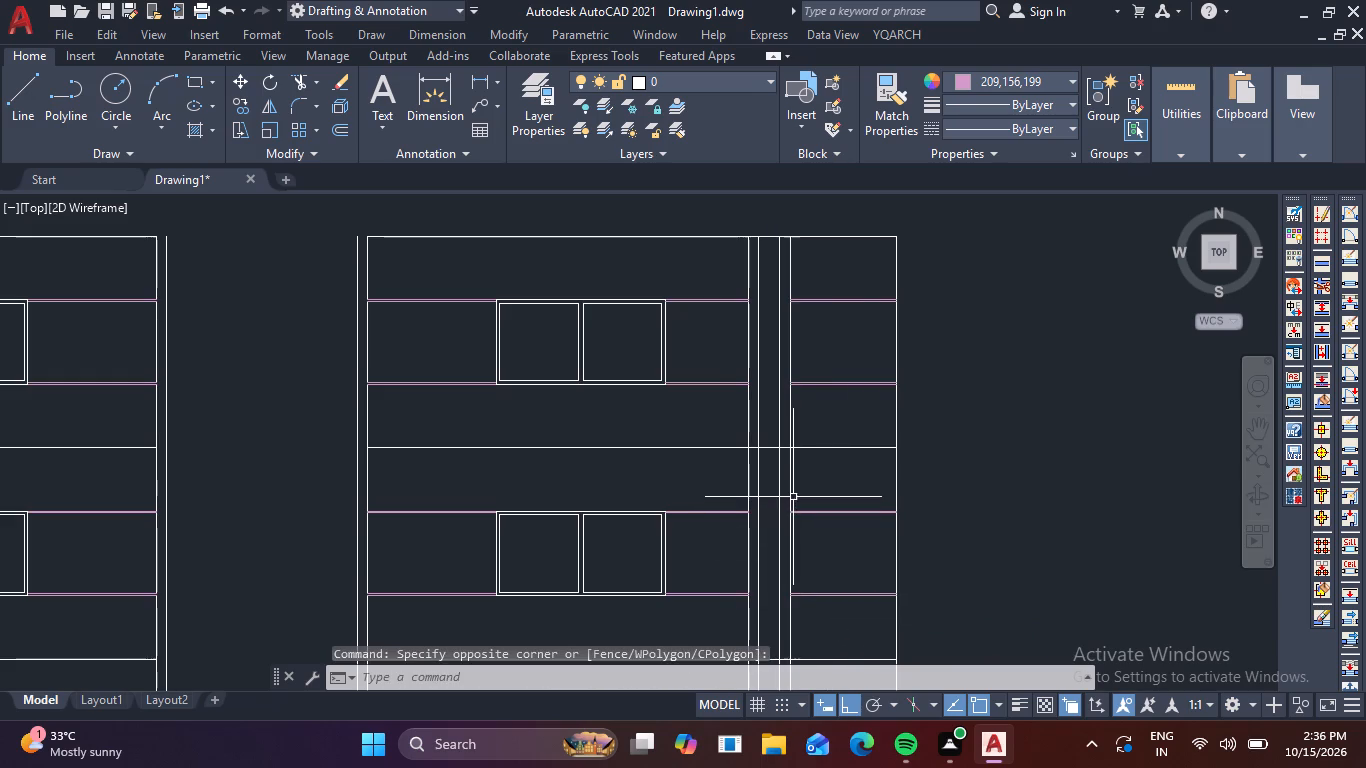
left_click(791, 489)
left_click(780, 495)
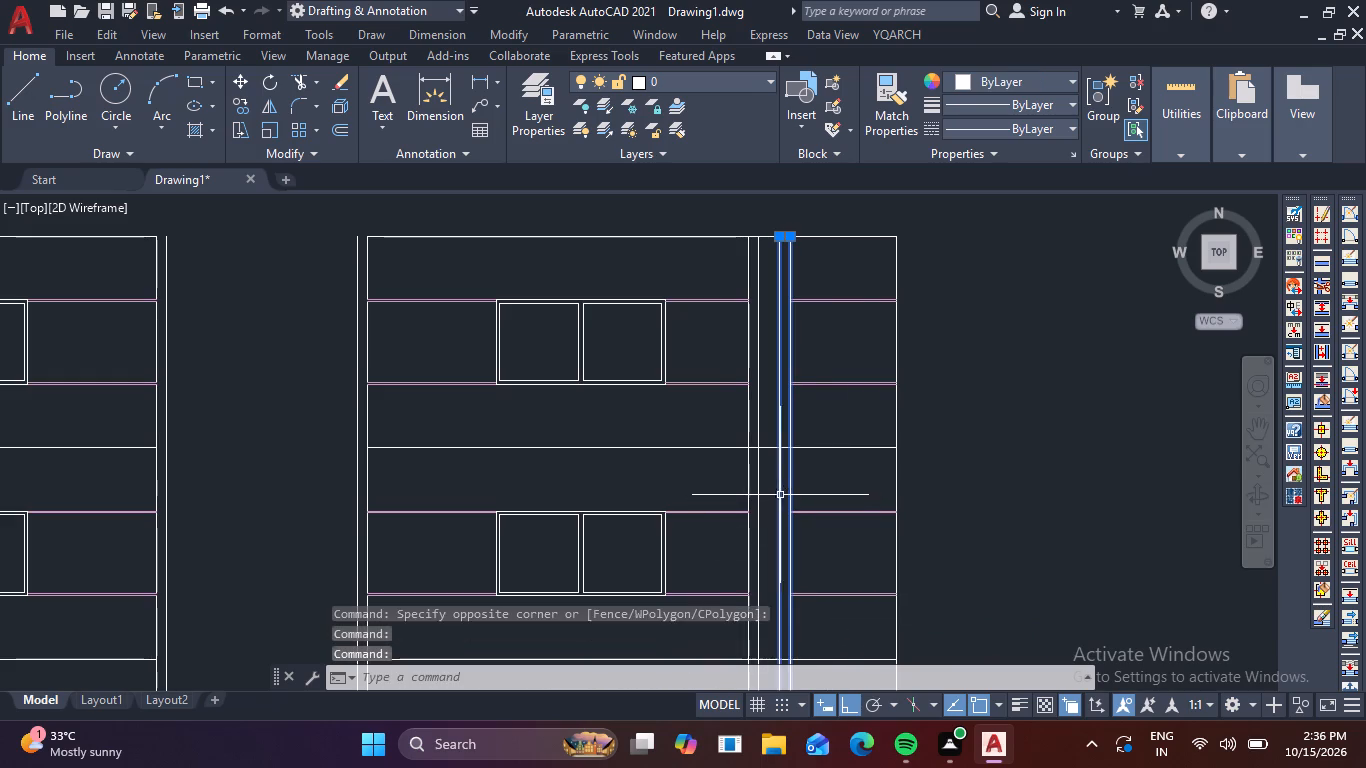
left_click(1075, 81)
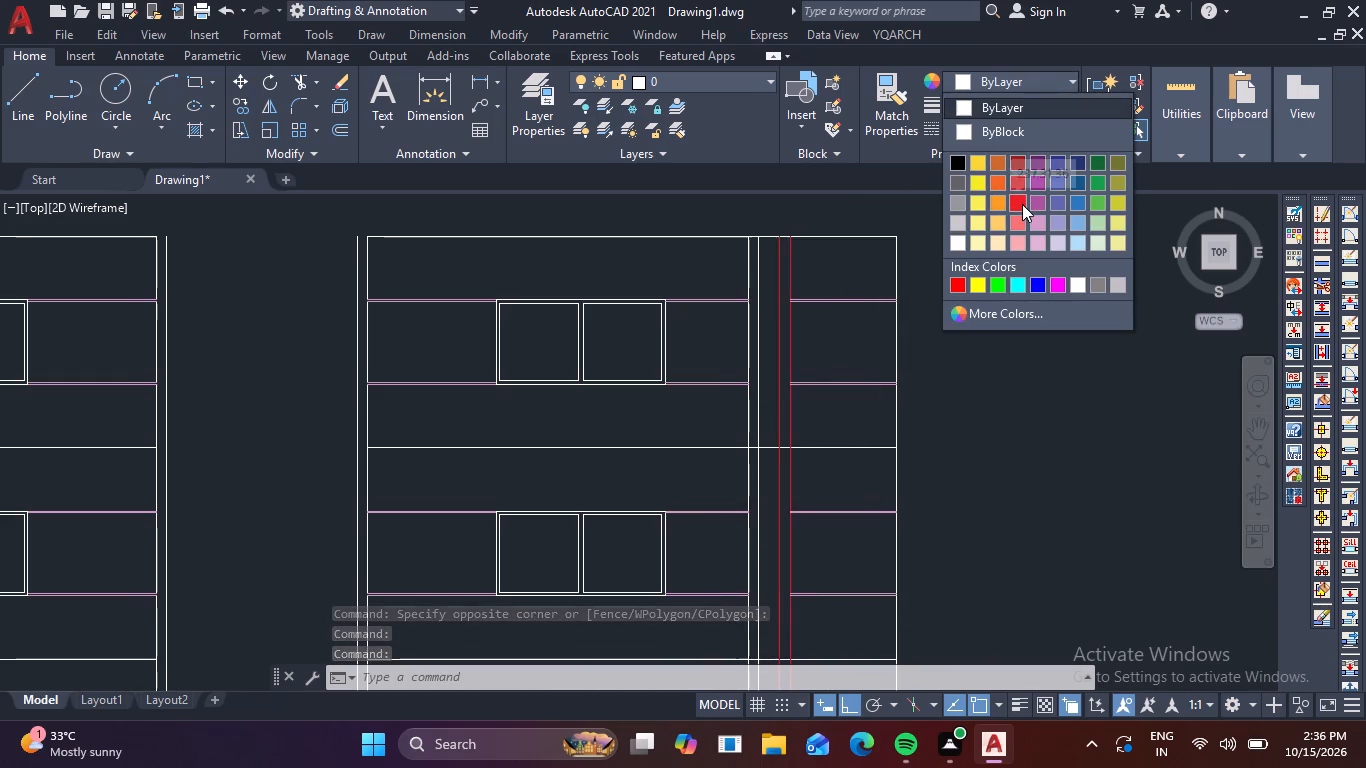
left_click(1022, 204)
key("Escape")
Set the two lowest segments of the outermost strip line in the right block, beside and below the bottom opening, to red.
scroll(968, 482, "down", 2)
middle_click_drag(968, 482, 894, 175)
scroll(837, 445, "up", 4)
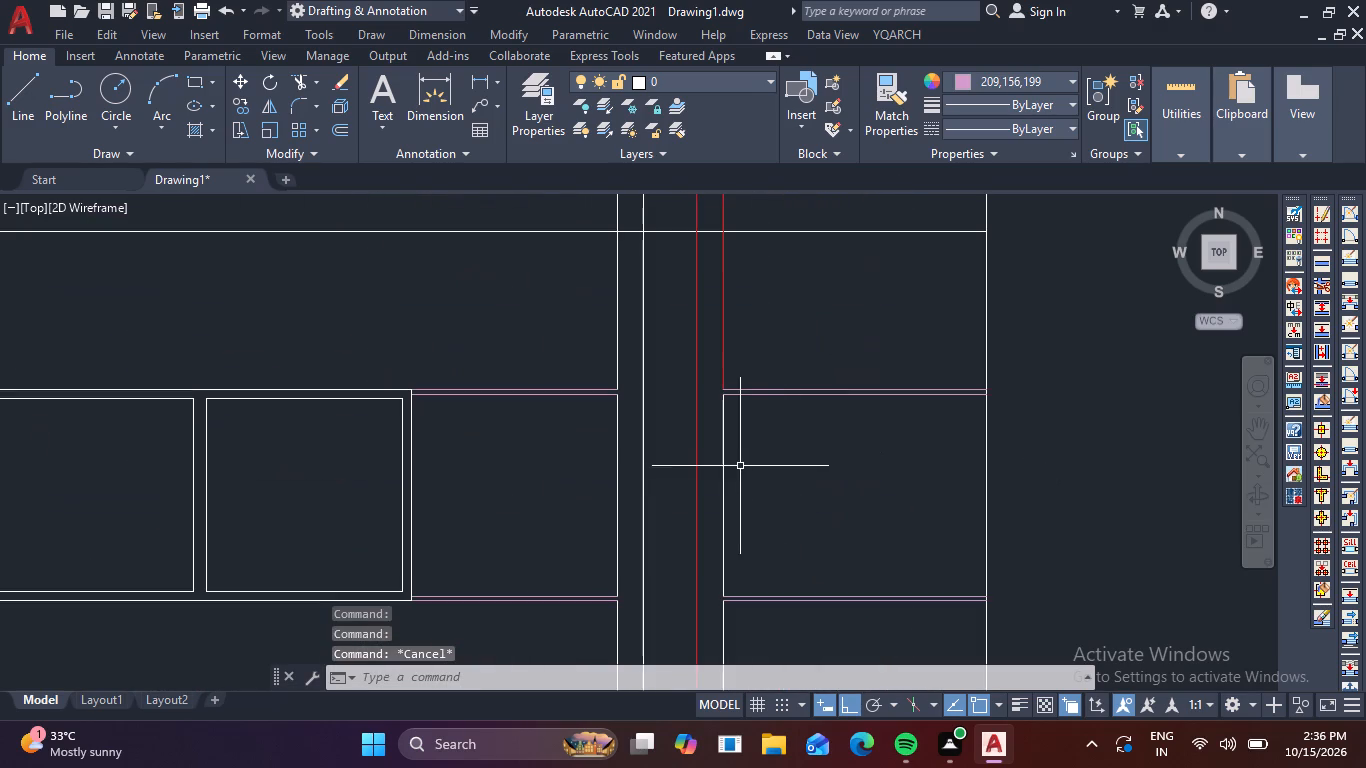
left_click(722, 459)
middle_click_drag(776, 474, 789, 348)
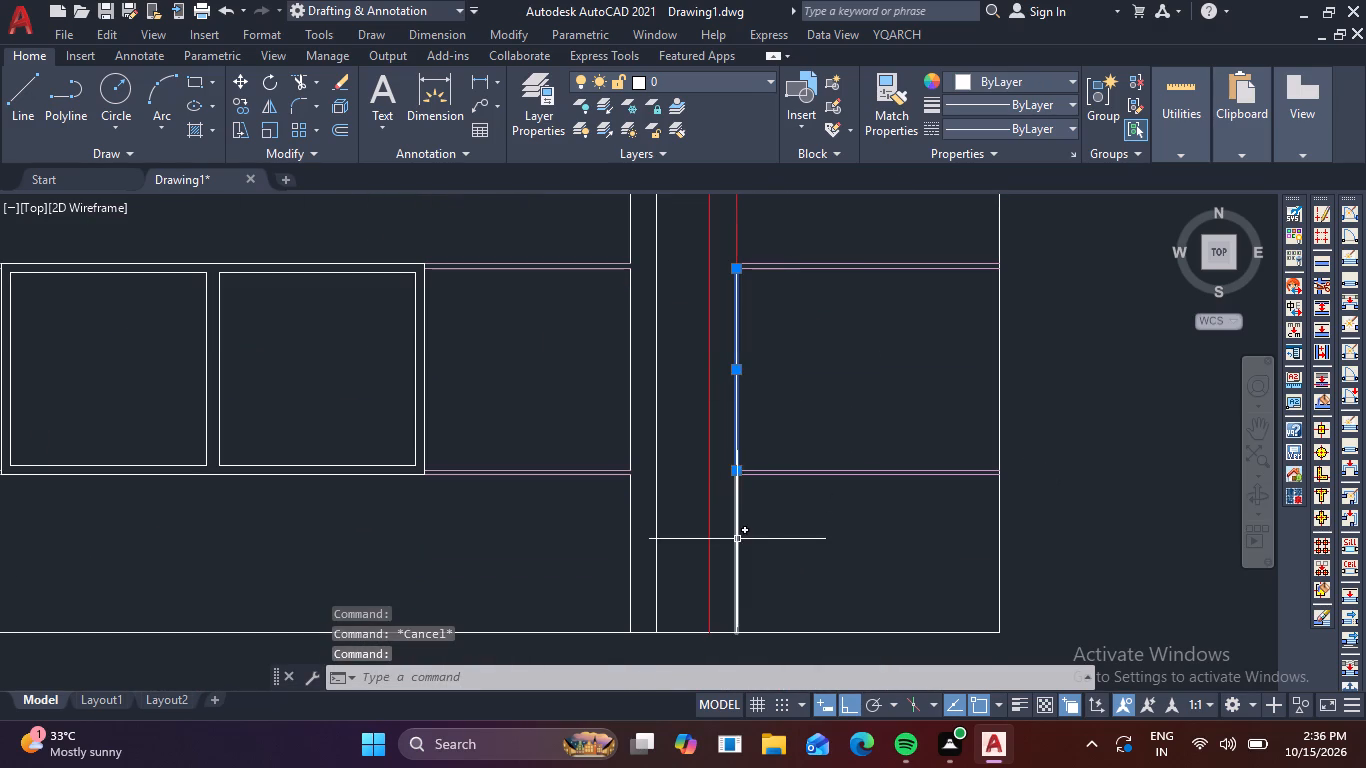
left_click(737, 539)
left_click(1080, 81)
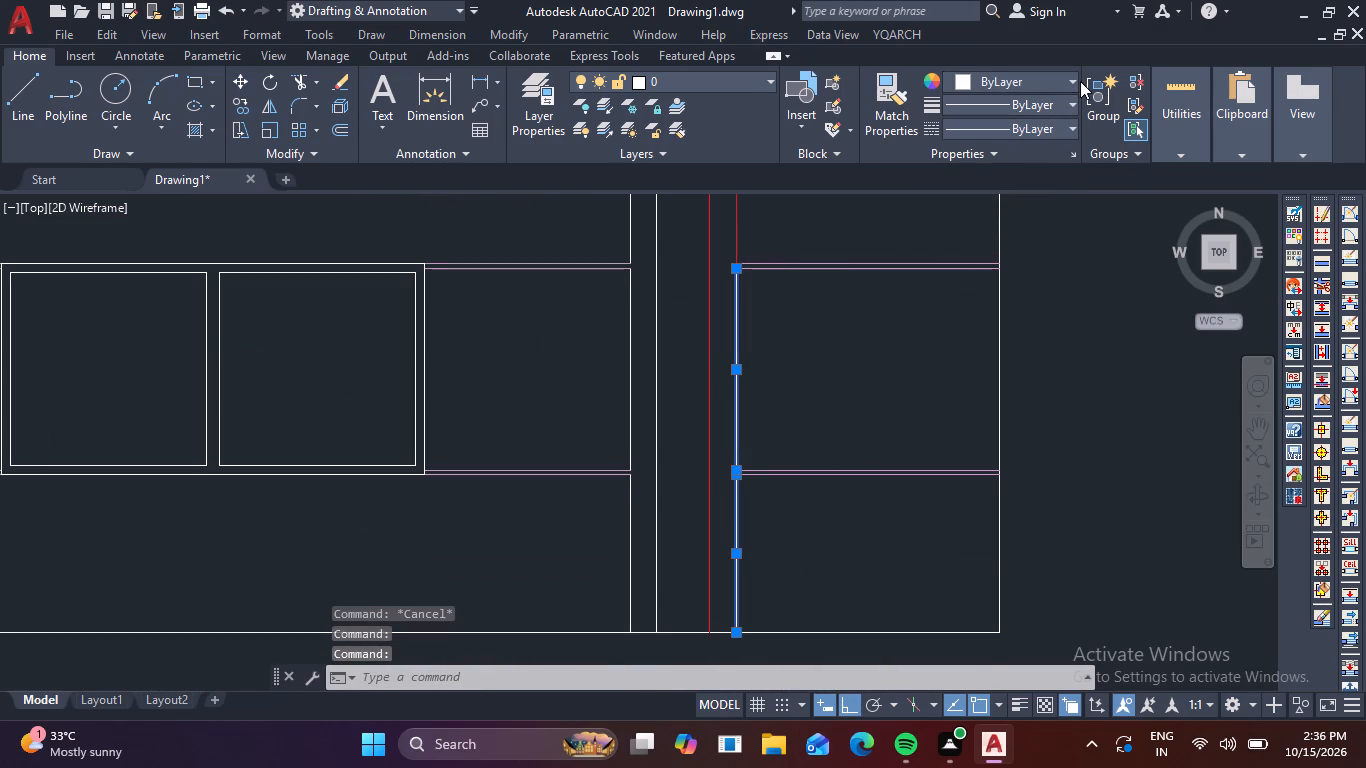
left_click(1073, 77)
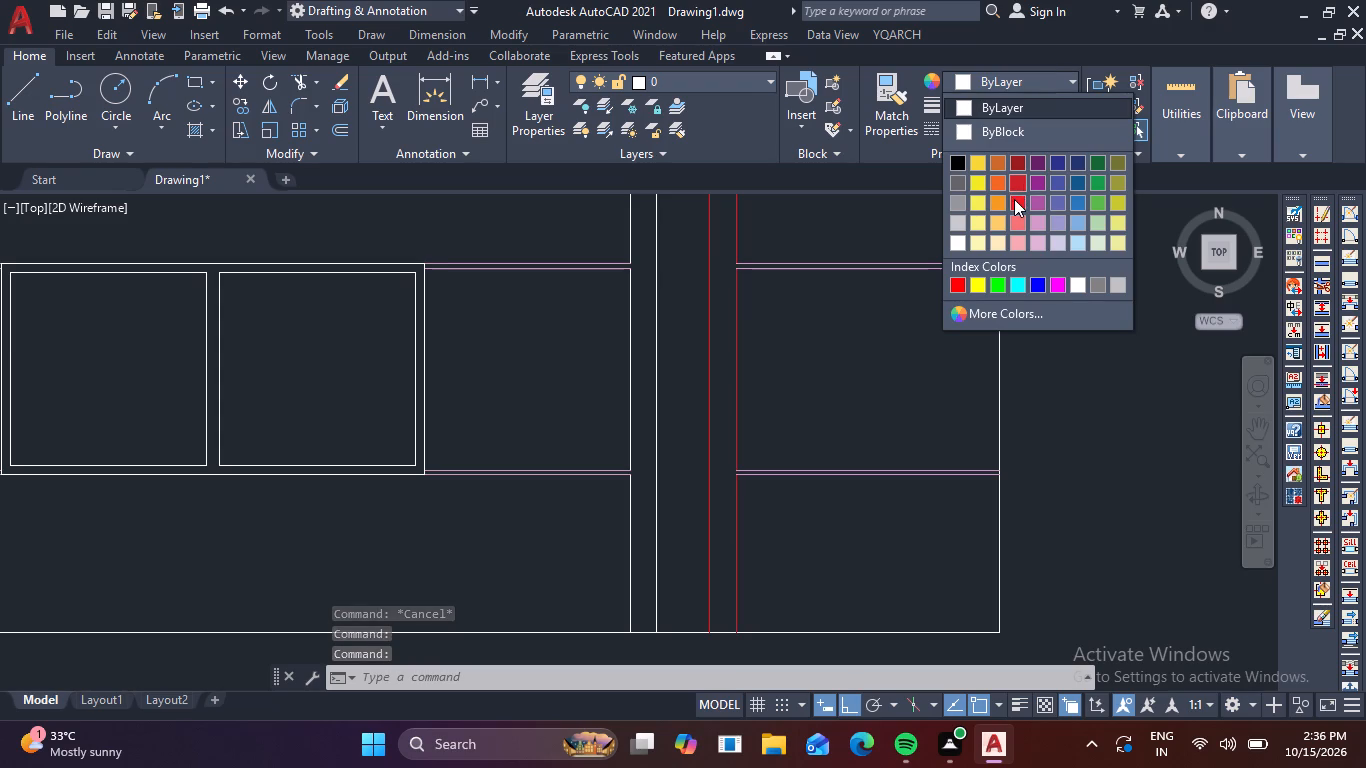
left_click(1014, 202)
key("Escape")
Set the colour of the two inner vertical lines in the right block's strip, including their bottom segments, to orange 205,105,40.
scroll(709, 399, "down", 3)
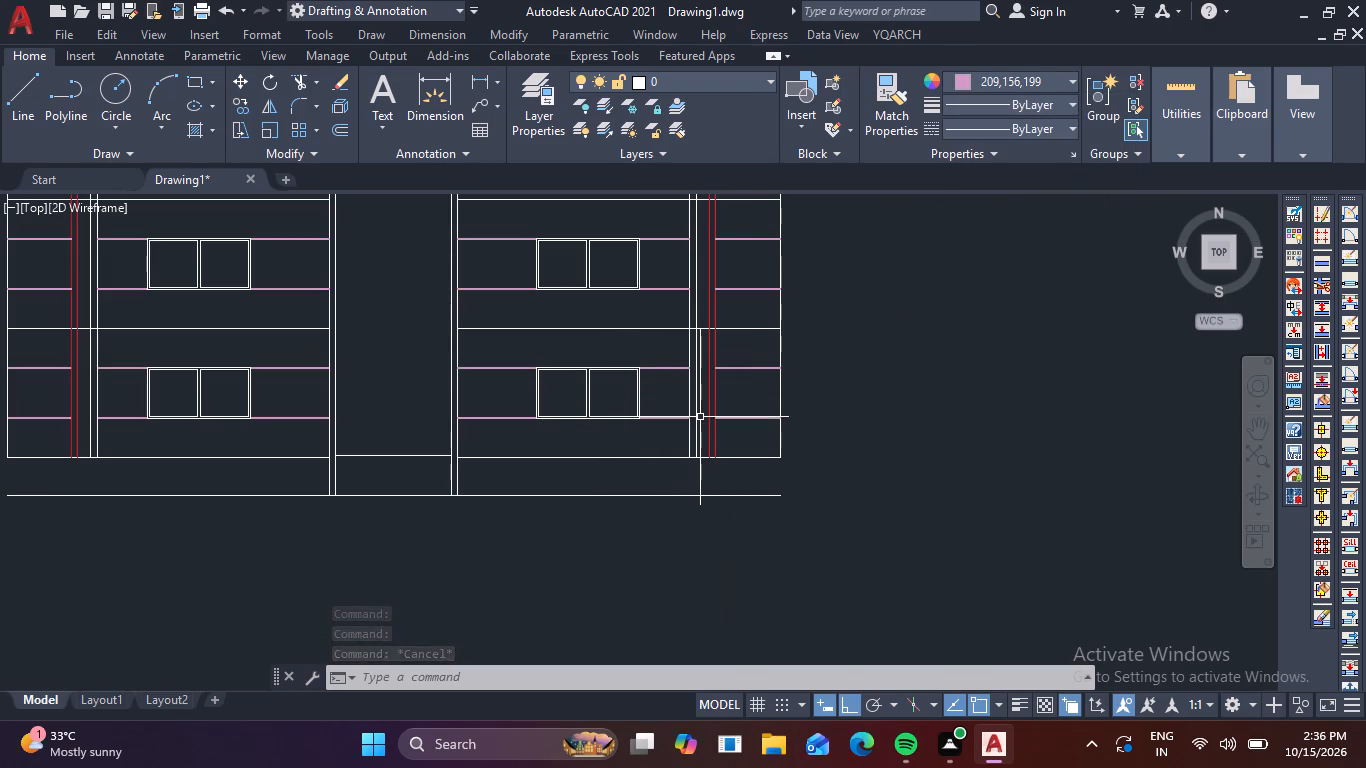
left_click(697, 402)
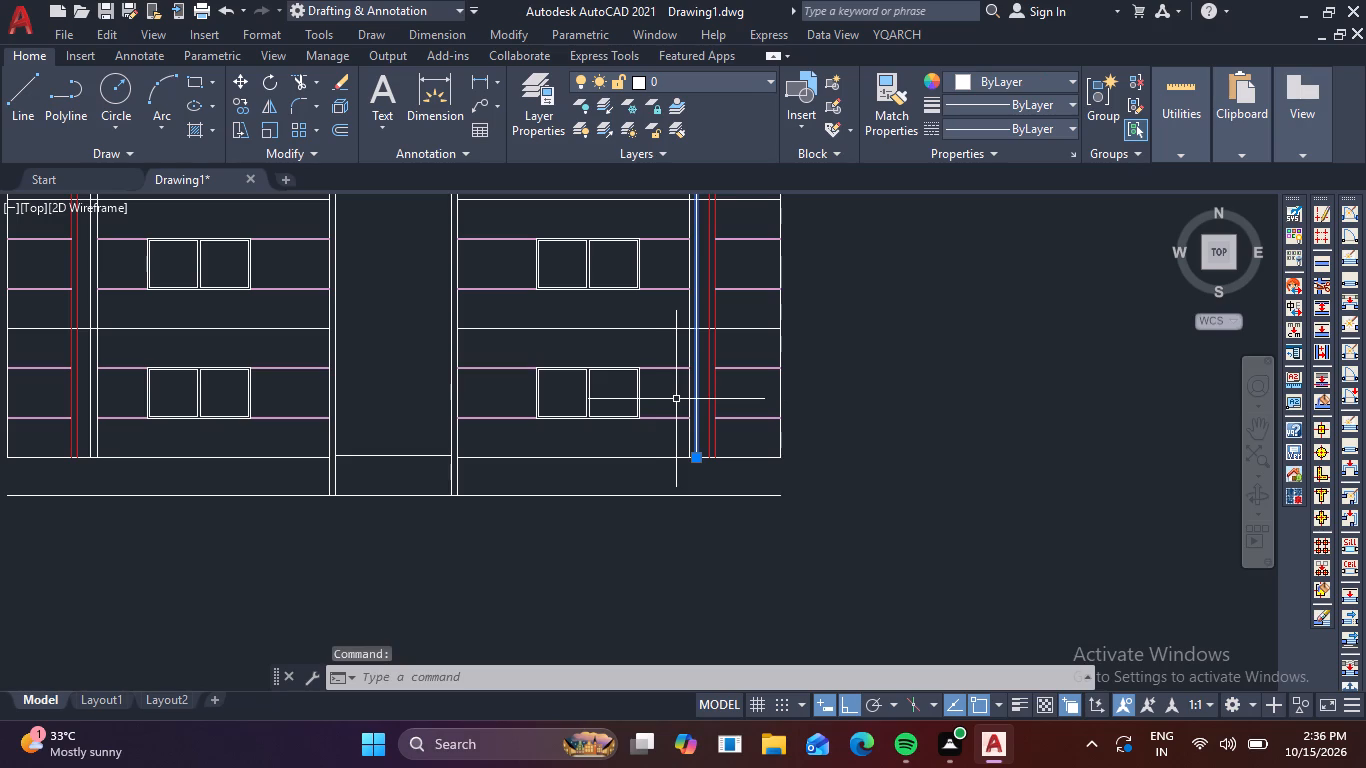
left_click(690, 407)
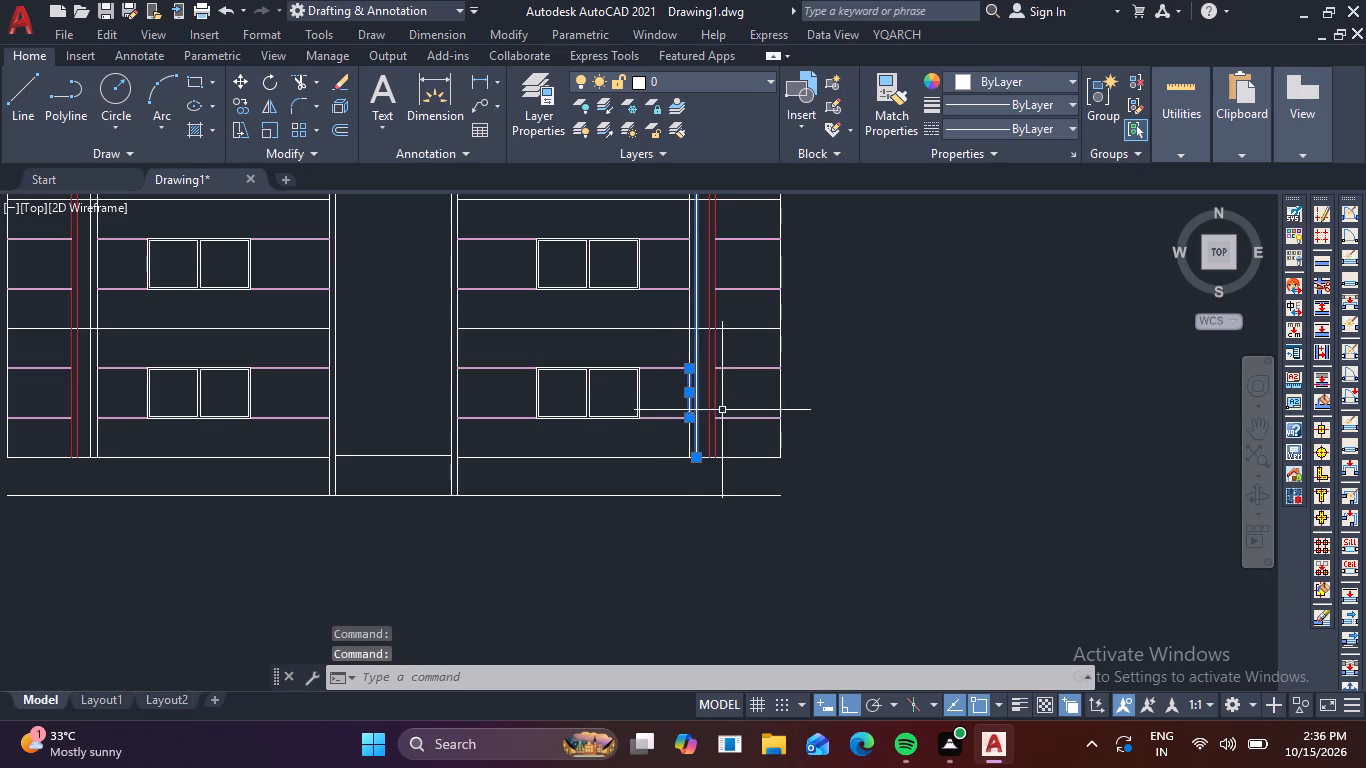
left_click(689, 439)
middle_click_drag(821, 410, 829, 582)
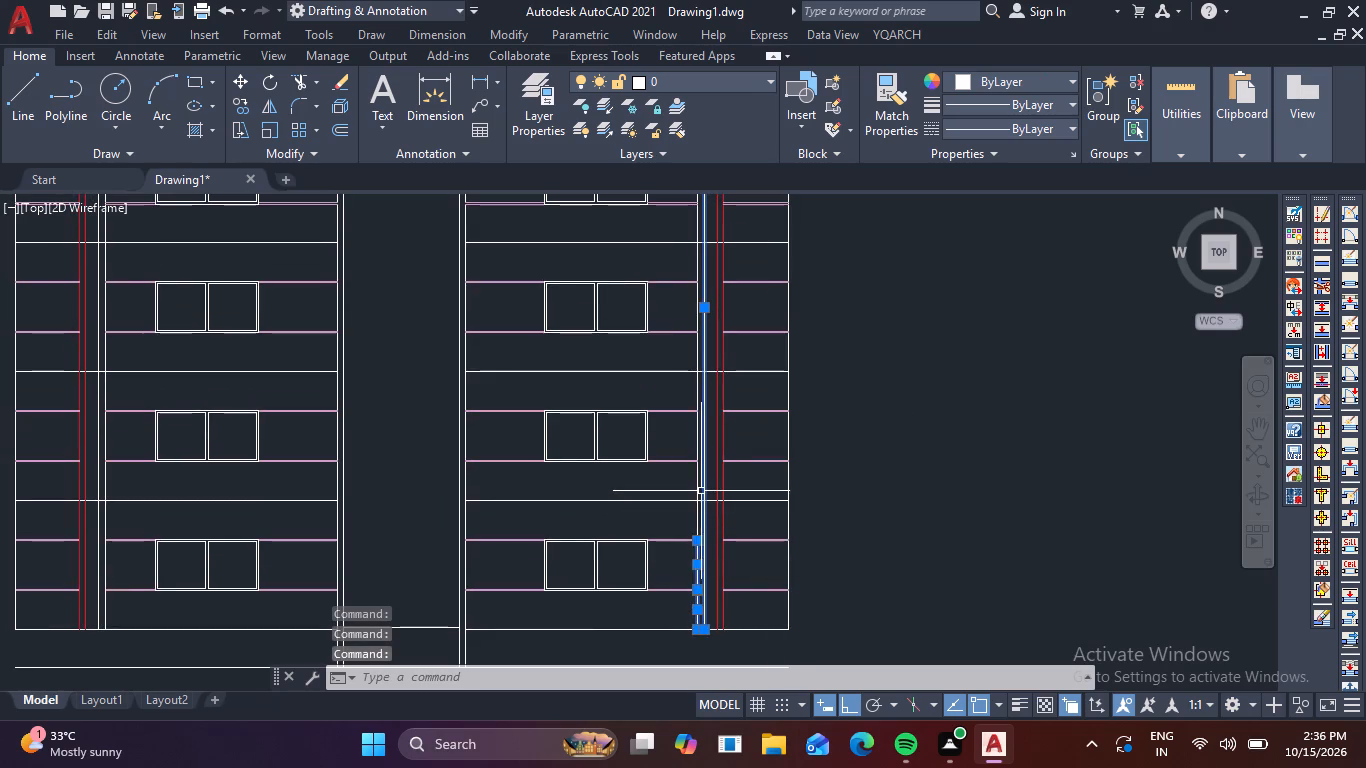
left_click(699, 484)
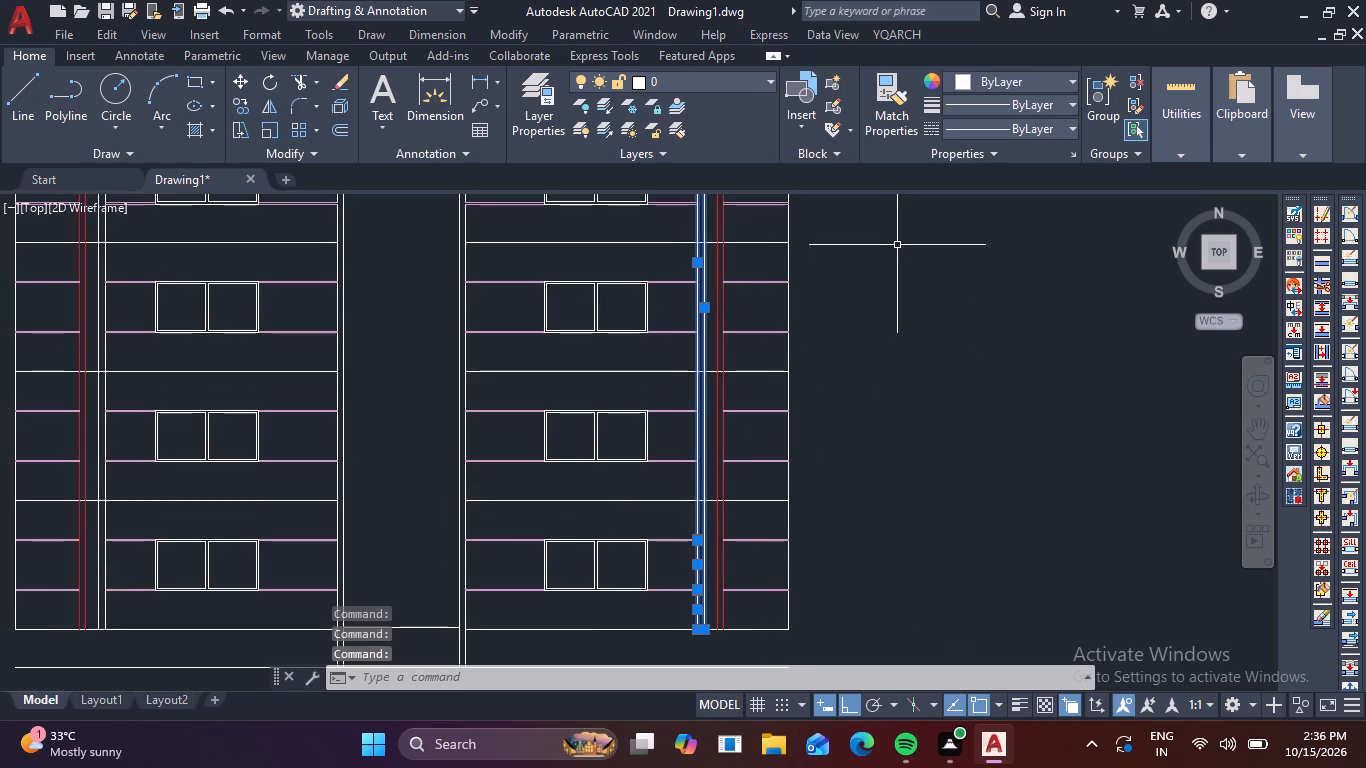
left_click(1075, 82)
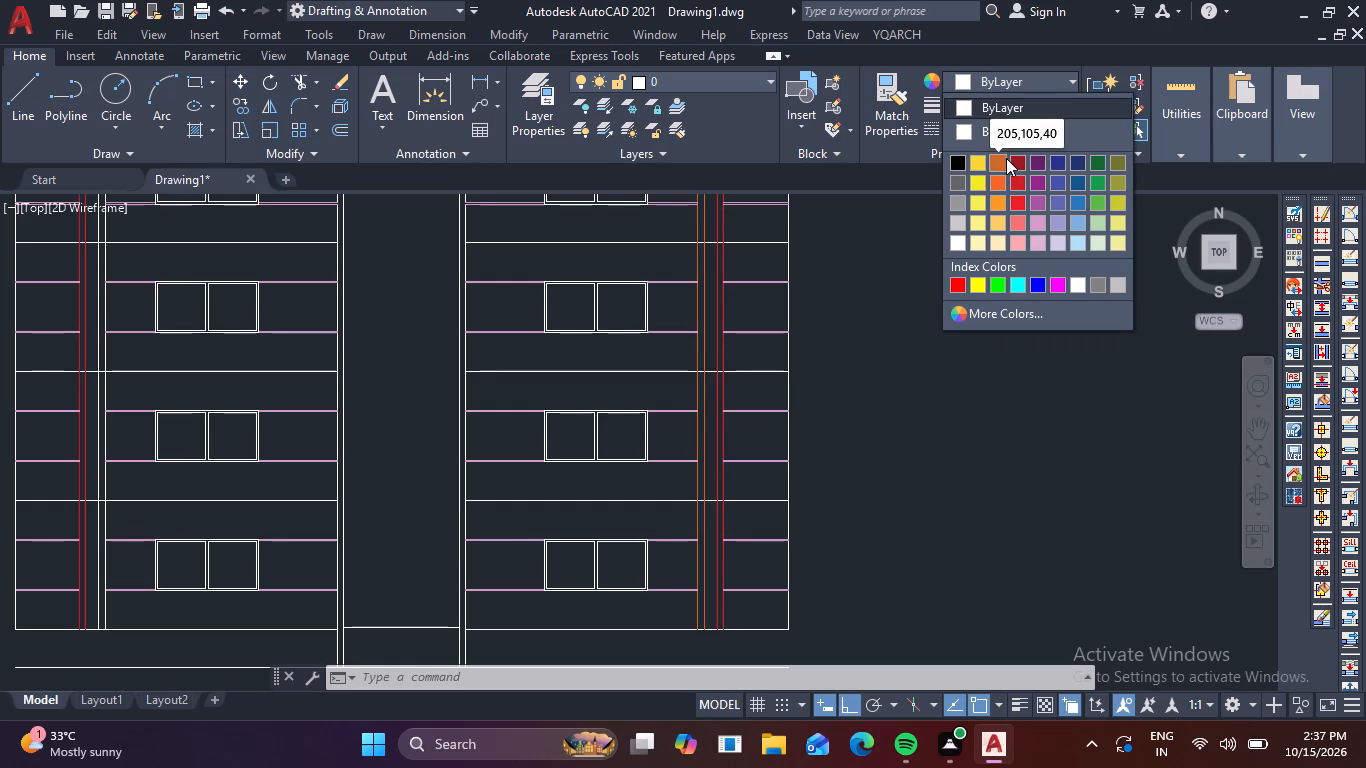
left_click(1006, 157)
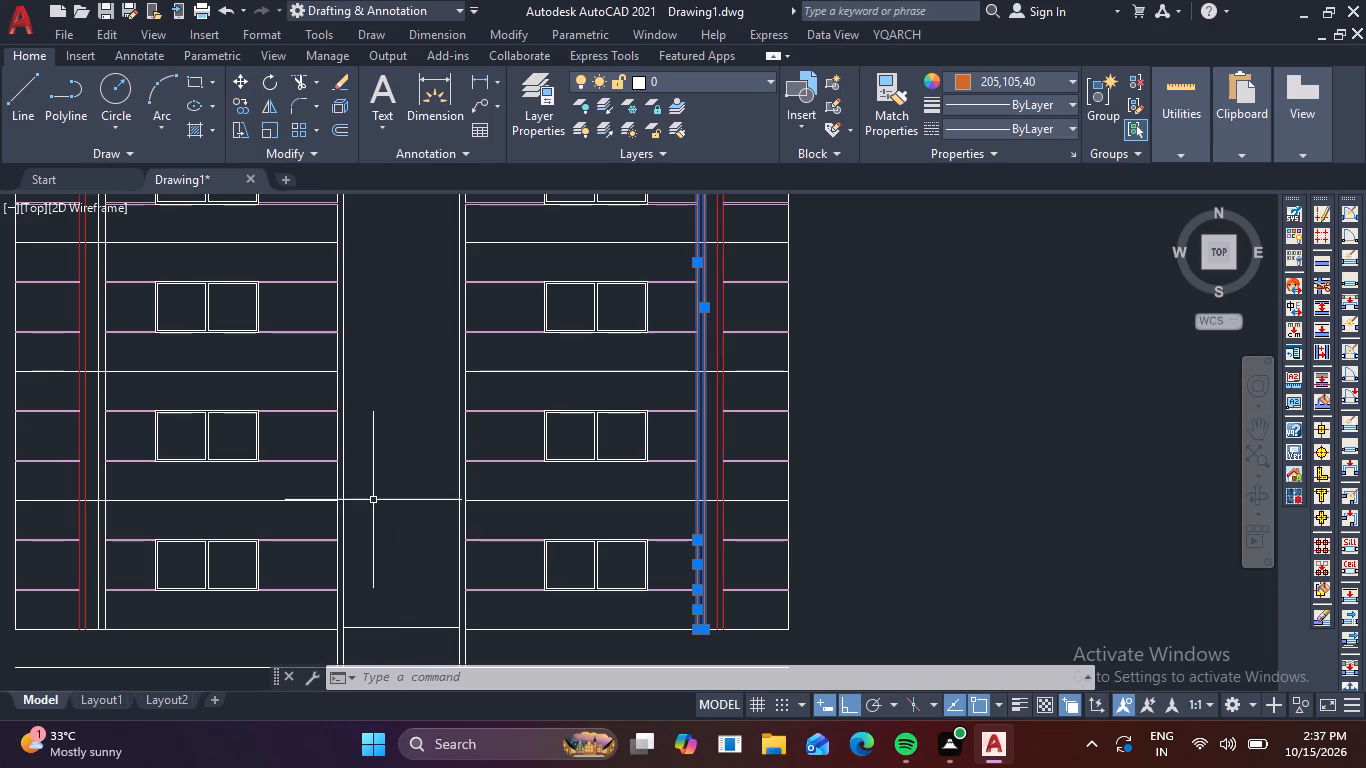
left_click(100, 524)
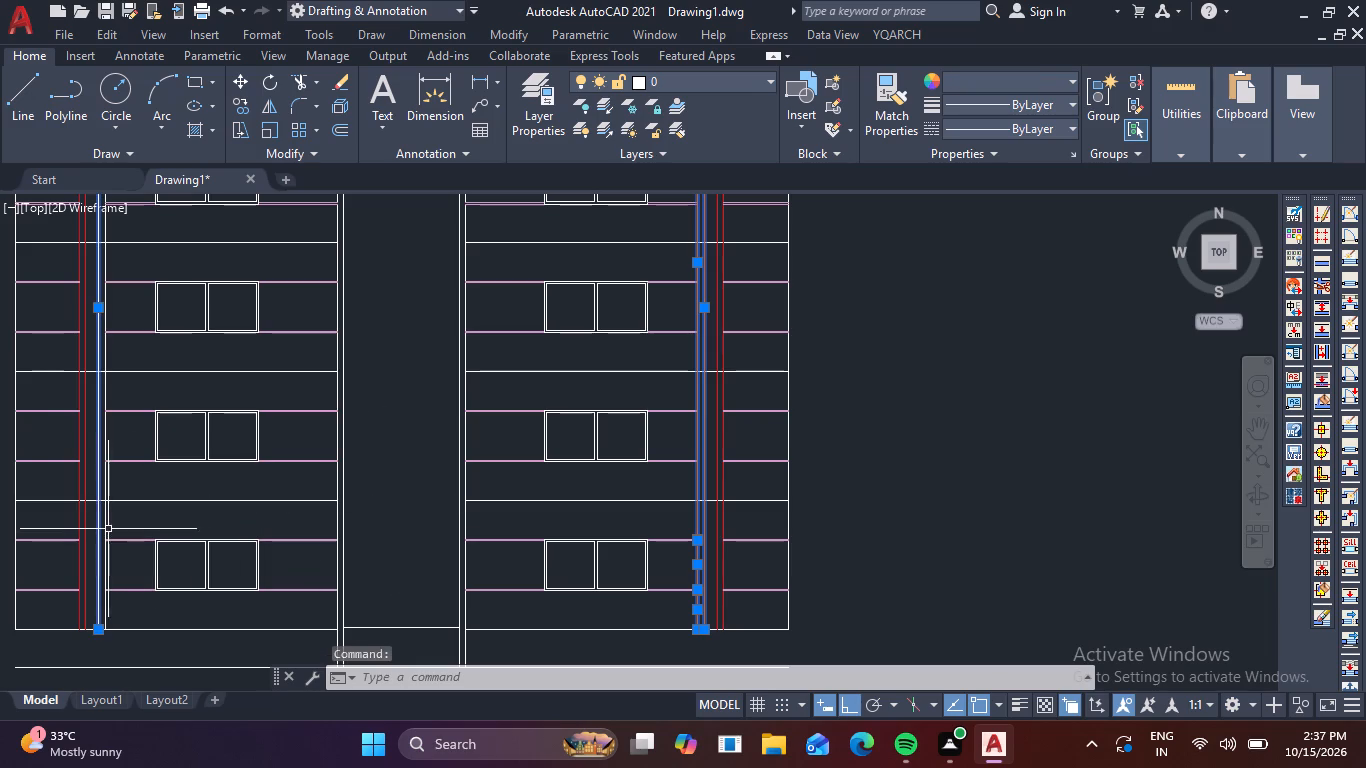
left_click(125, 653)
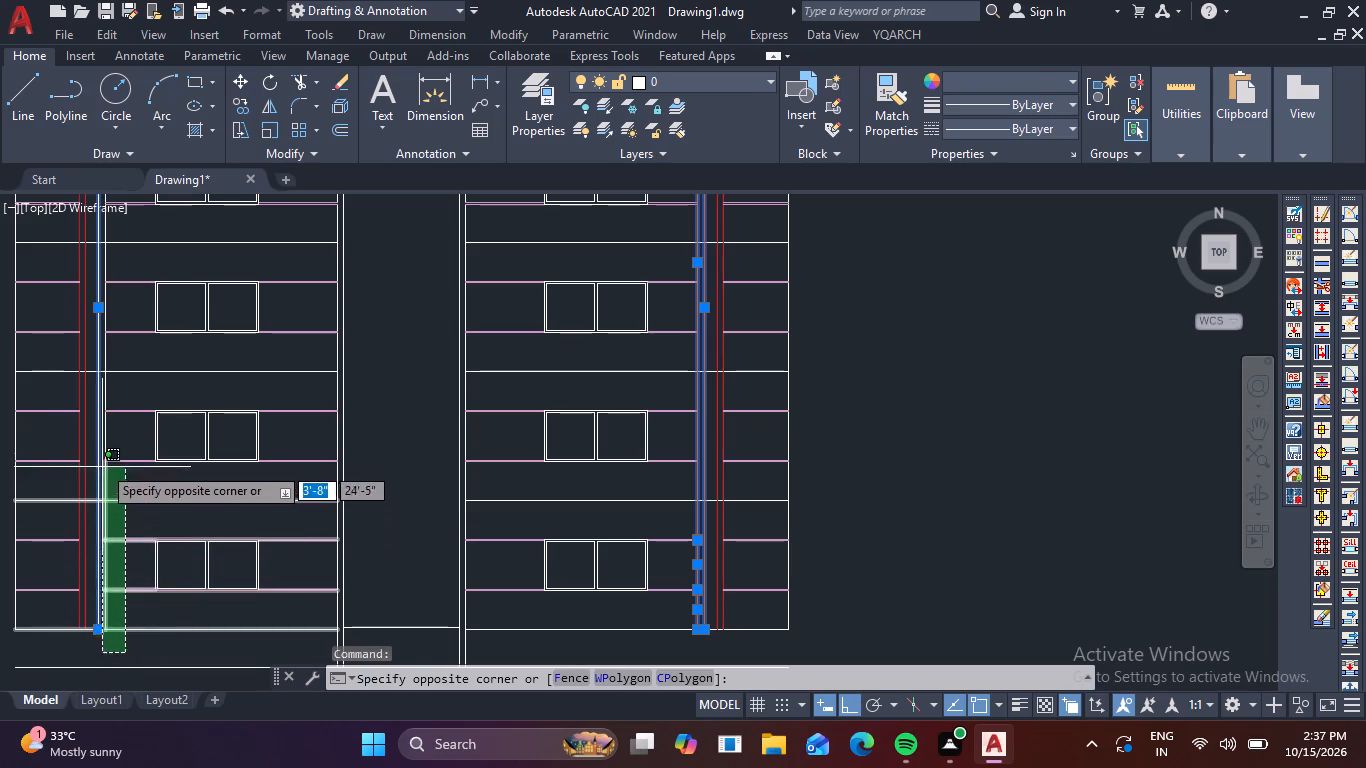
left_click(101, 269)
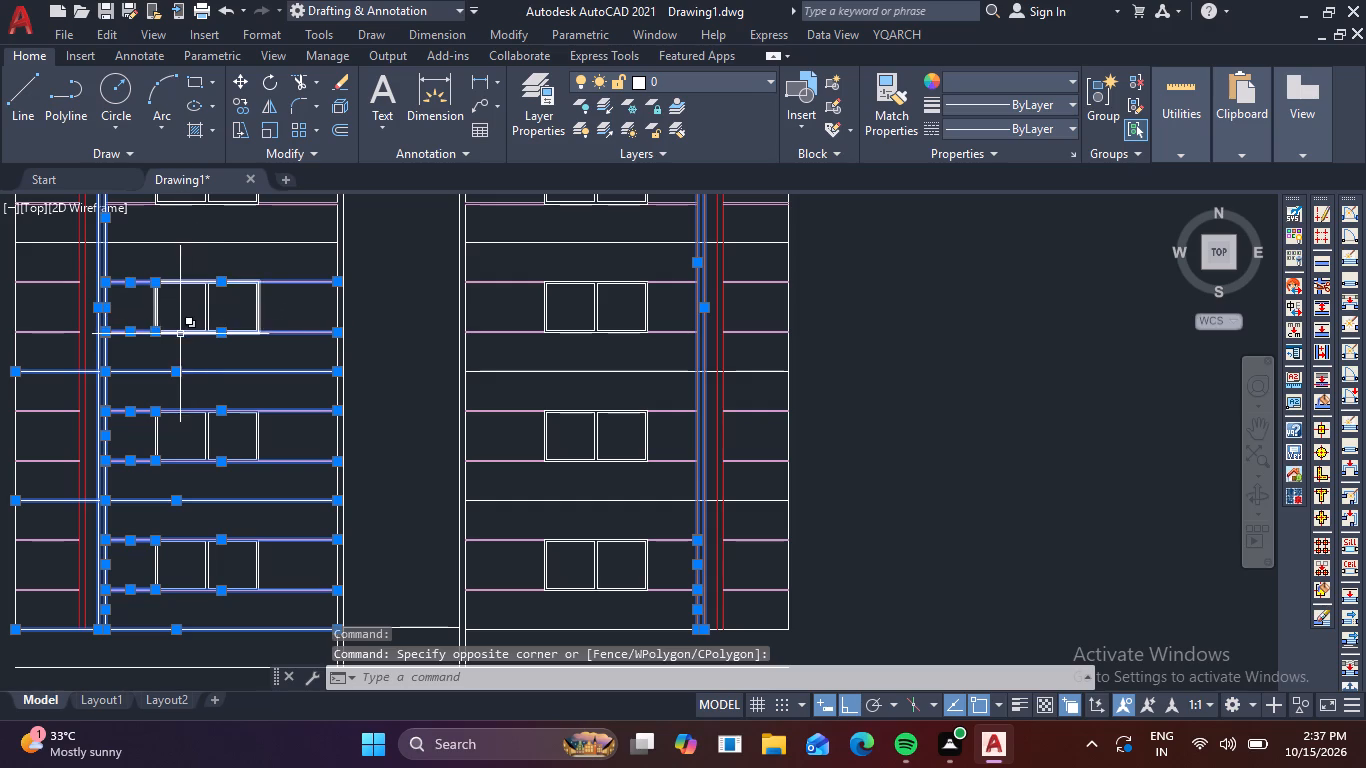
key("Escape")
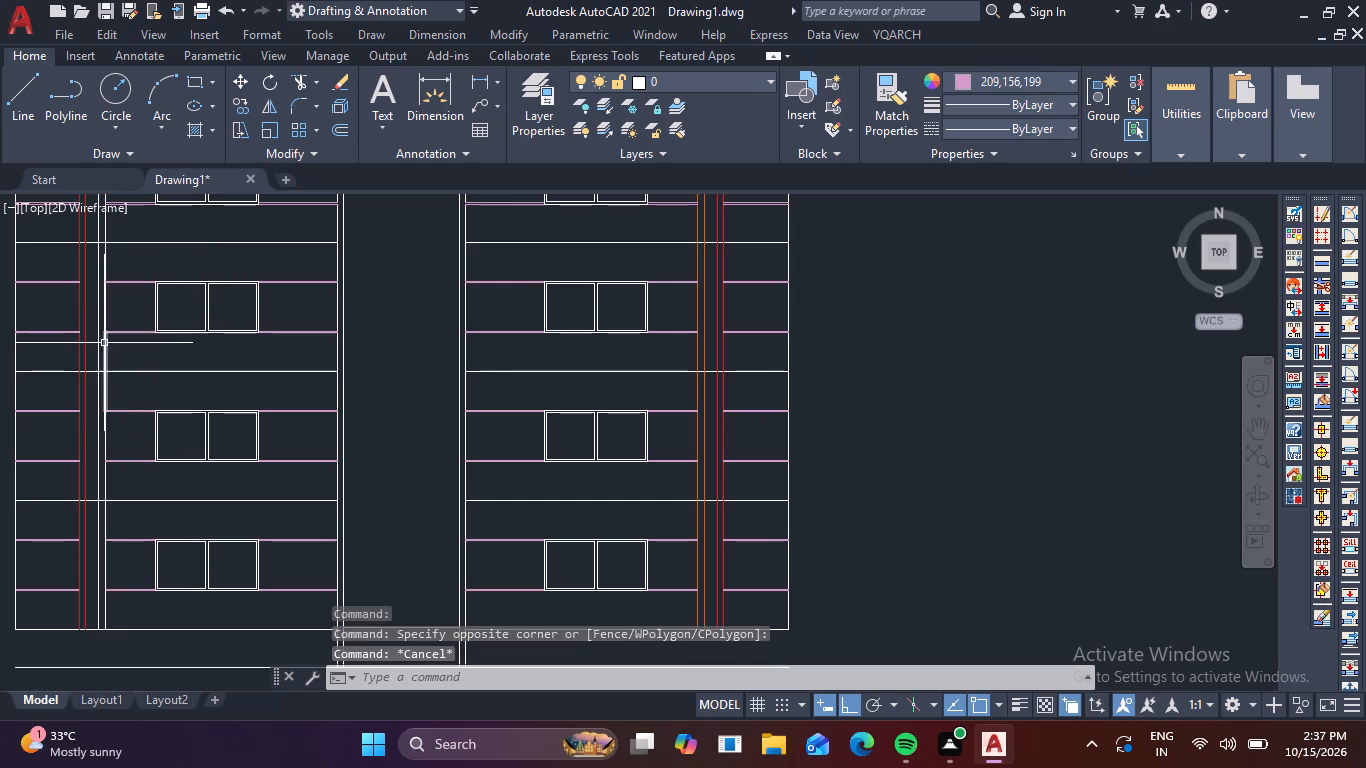
Select the left block's white vertical line beside the red pair and the lower segments of its neighbour, leaving the red lines out.
left_click(95, 346)
left_click(86, 263)
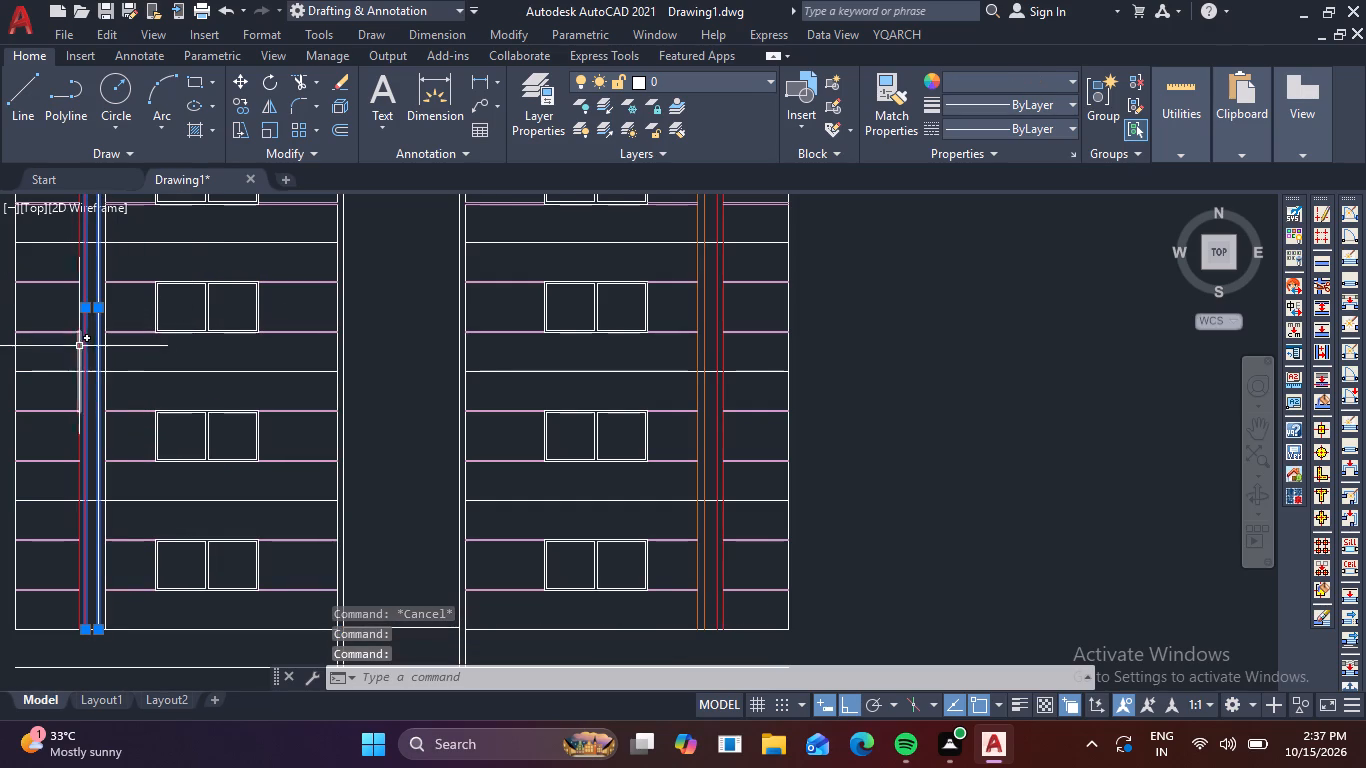
scroll(88, 383, "up", 1, "shift")
double_click(88, 383, "shift")
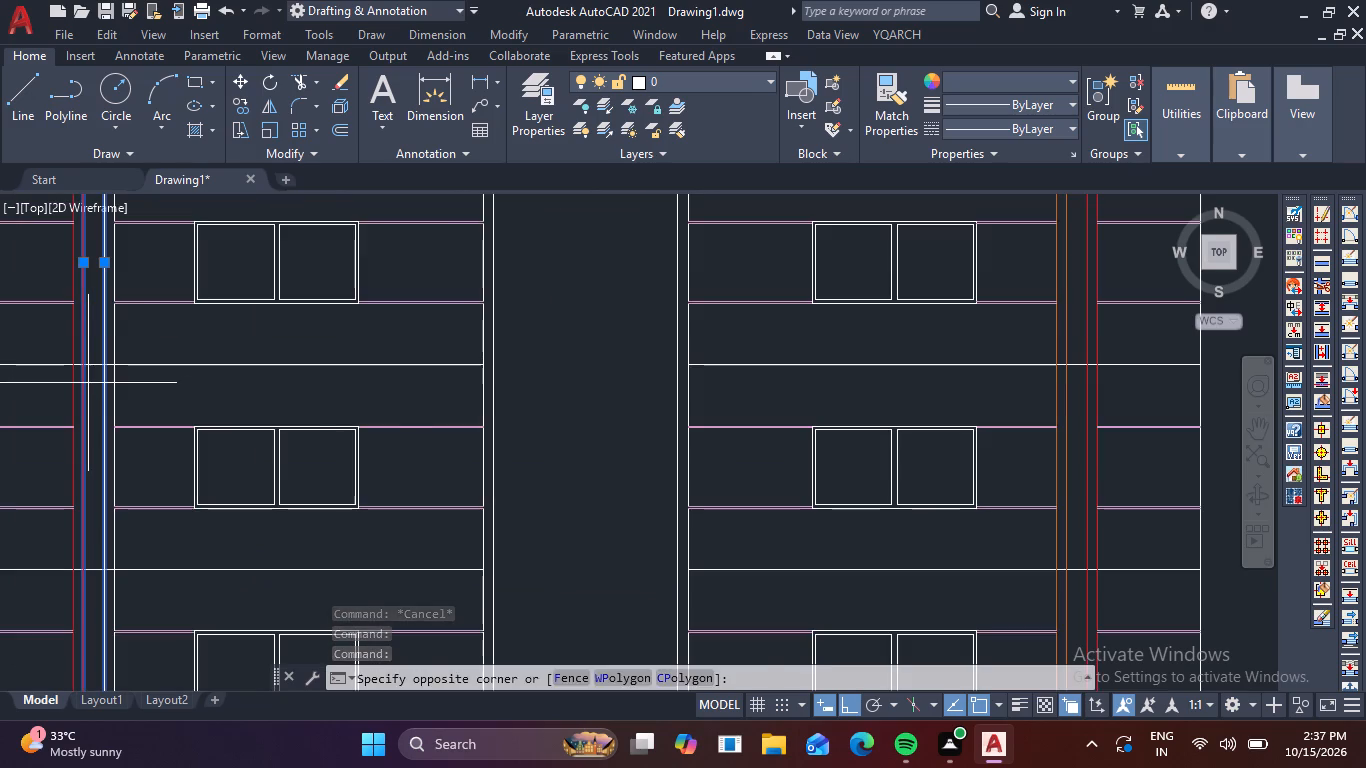
left_click(88, 387, "shift")
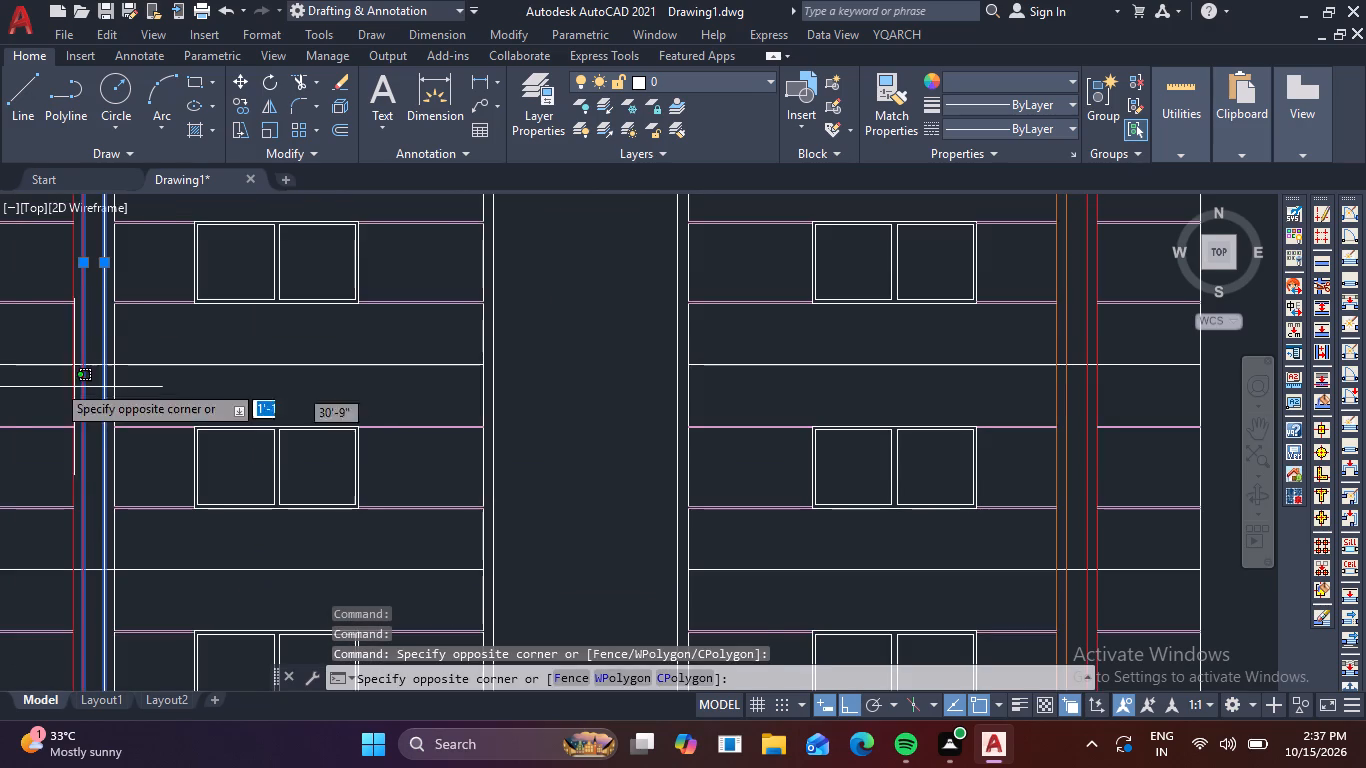
left_click(35, 379, "shift")
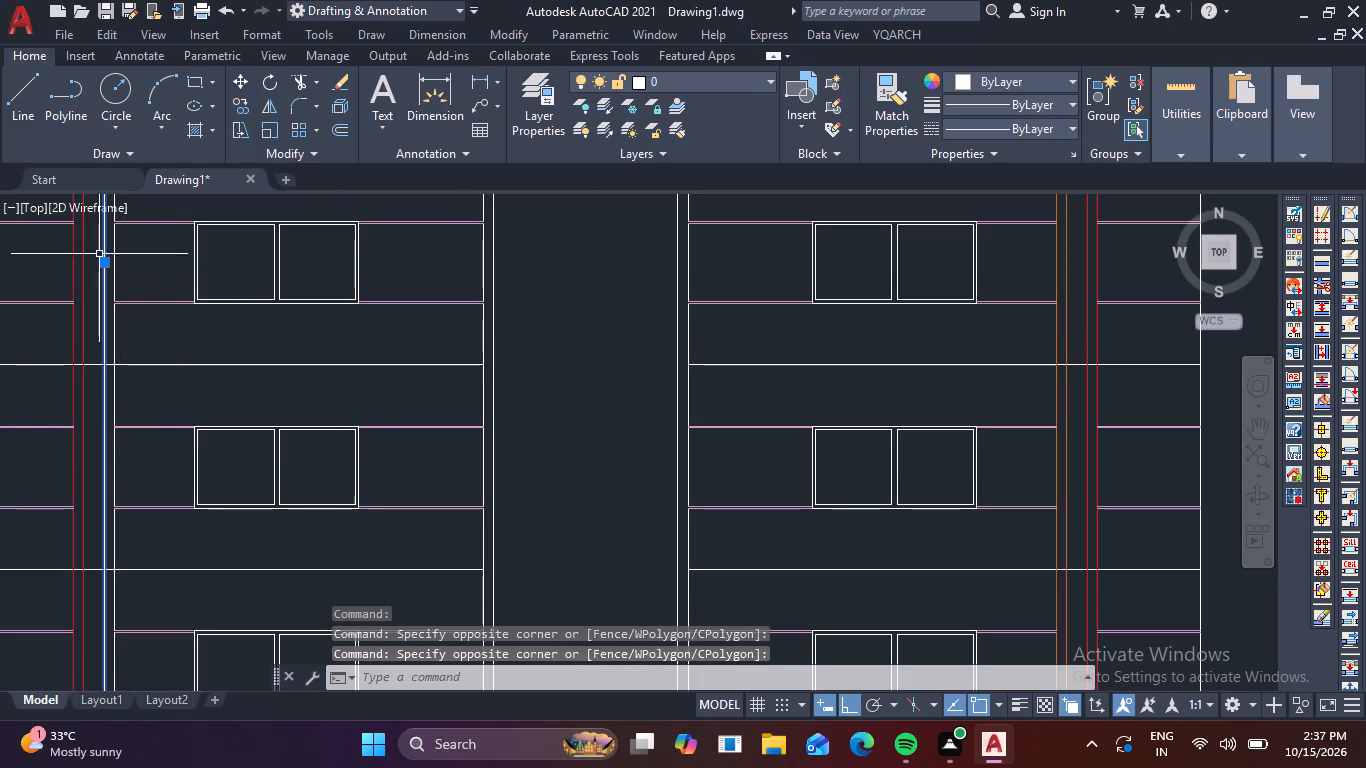
left_click(92, 245)
middle_click_drag(182, 598, 235, 457)
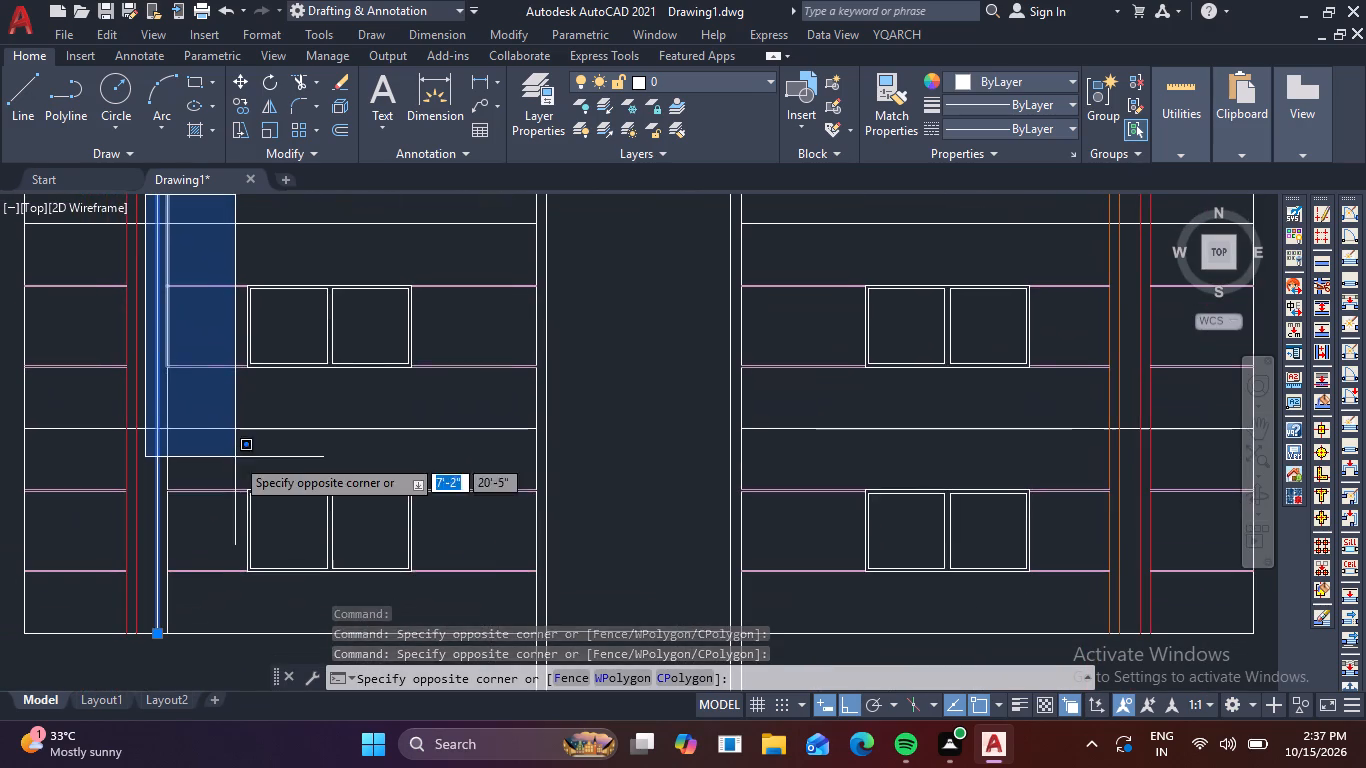
left_click(226, 663)
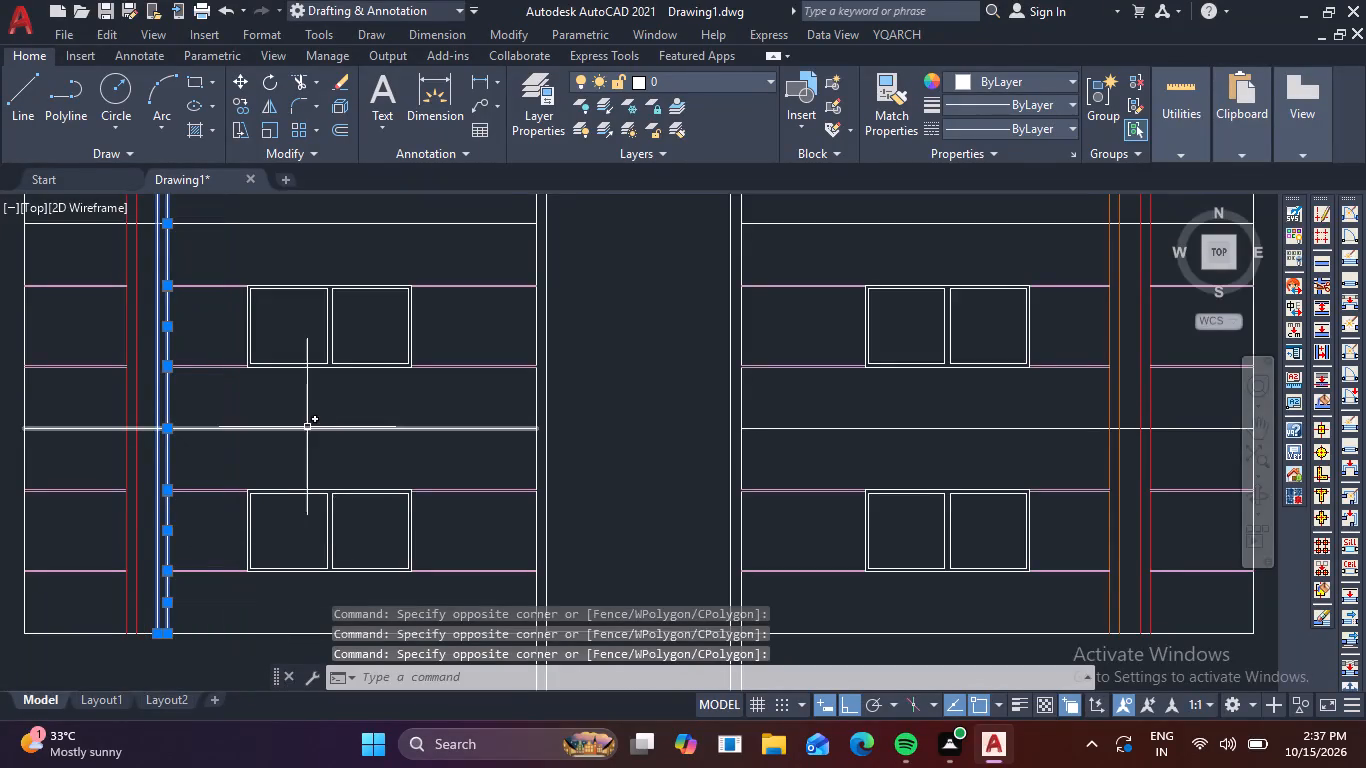
Add the neighbouring line's remaining segments up to the block's top edge and set all the selected lines' colour to orange 205,105,40.
middle_click_drag(307, 426, 348, 673)
middle_click_drag(332, 306, 332, 300)
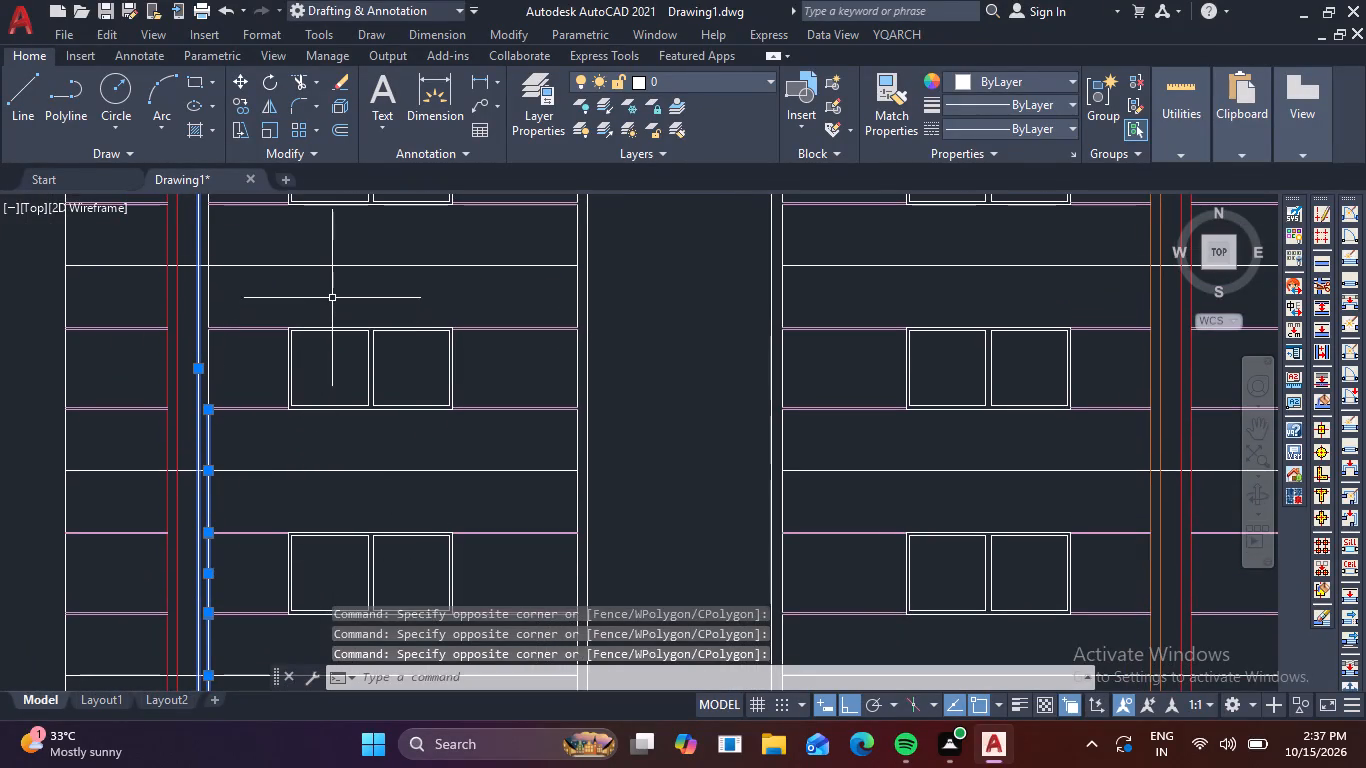
middle_click_drag(332, 300, 316, 513)
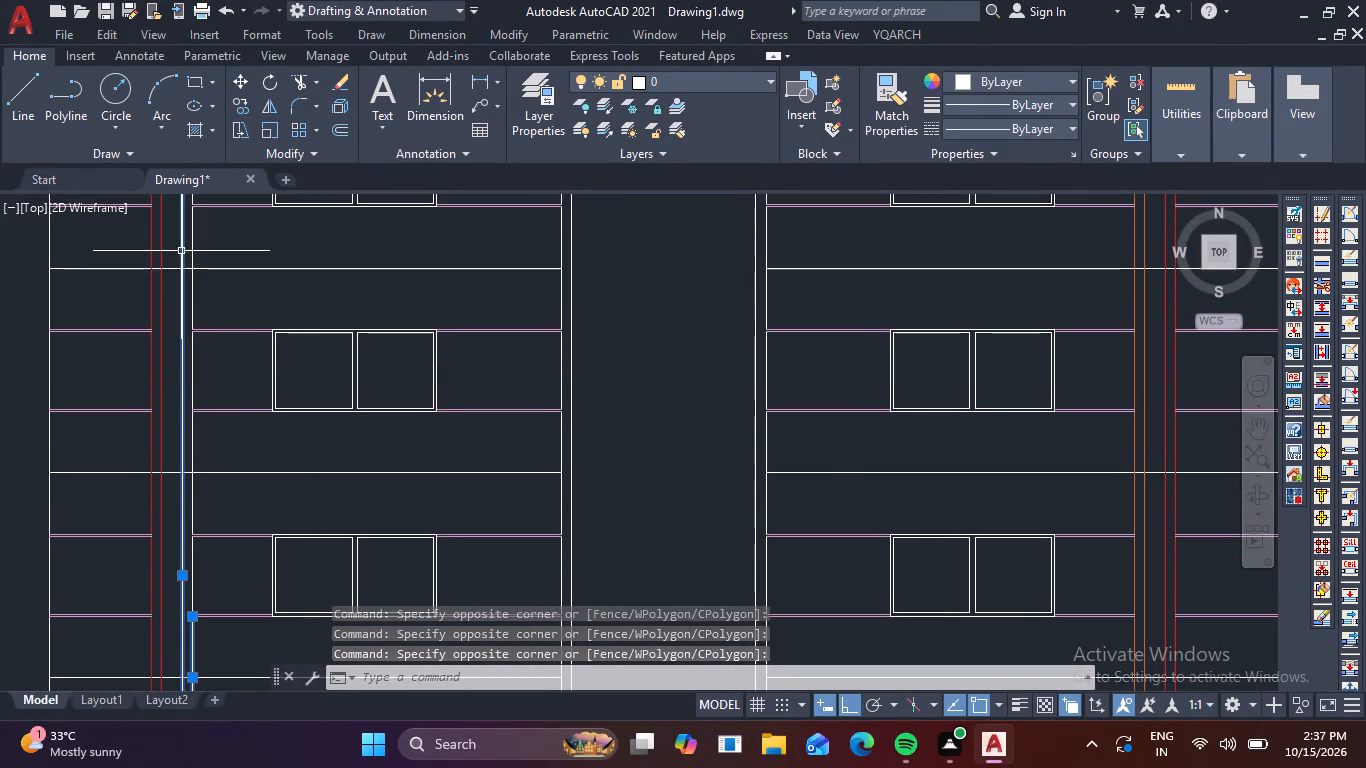
left_click(177, 240)
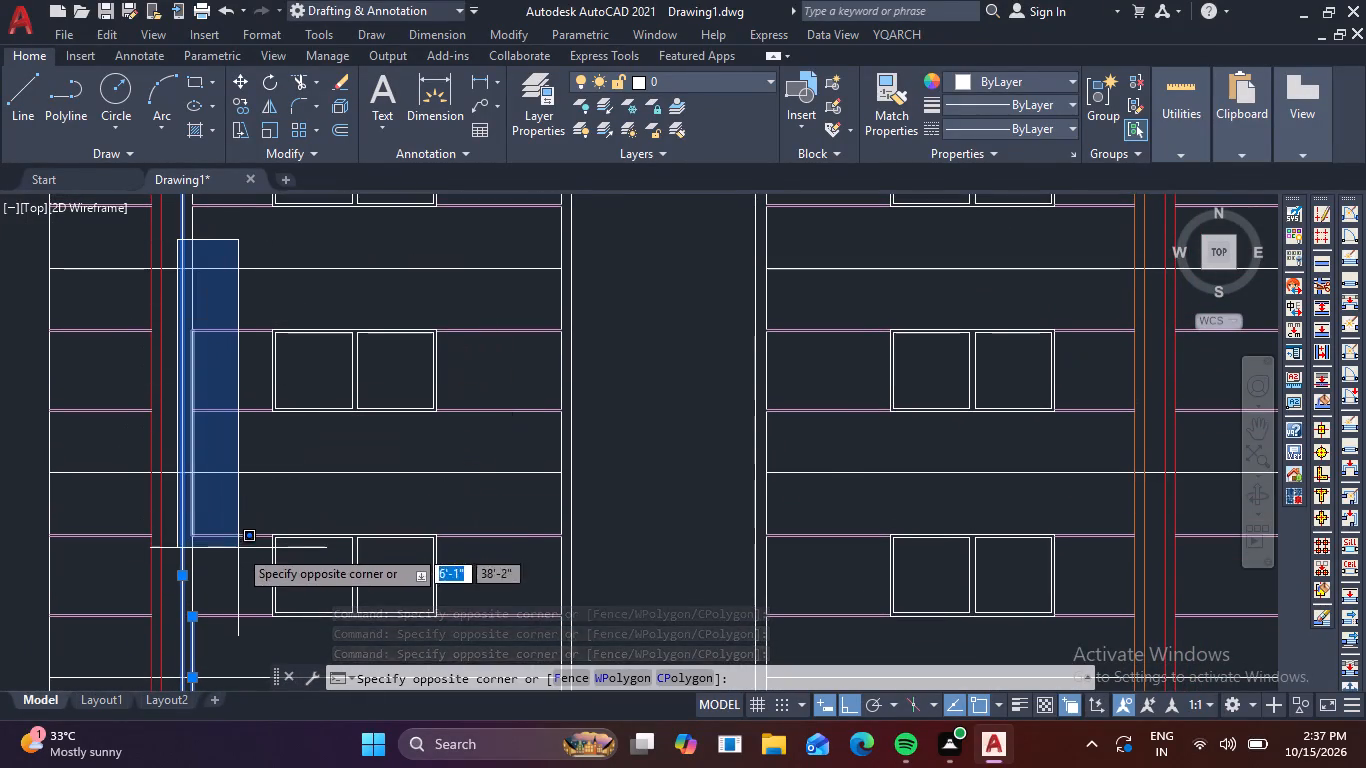
left_click(229, 647)
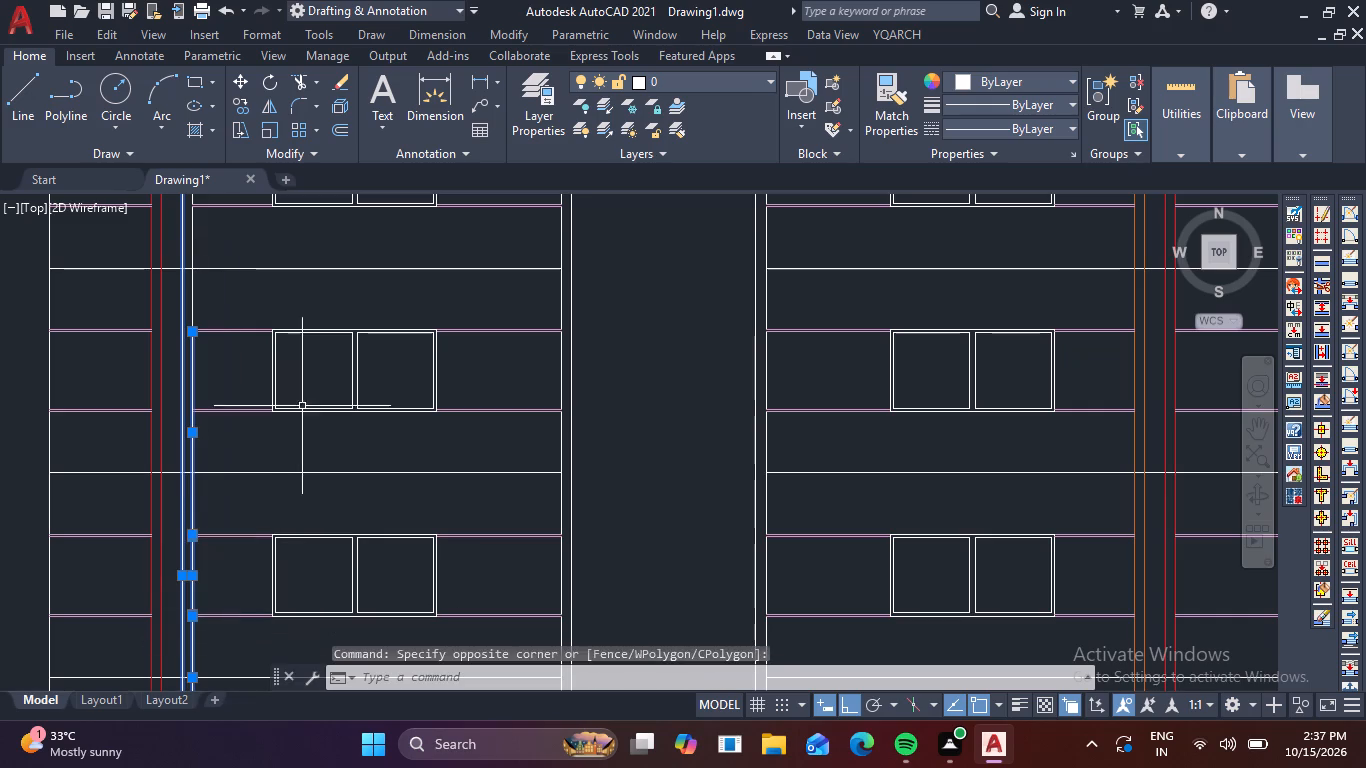
middle_click_drag(305, 416, 327, 679)
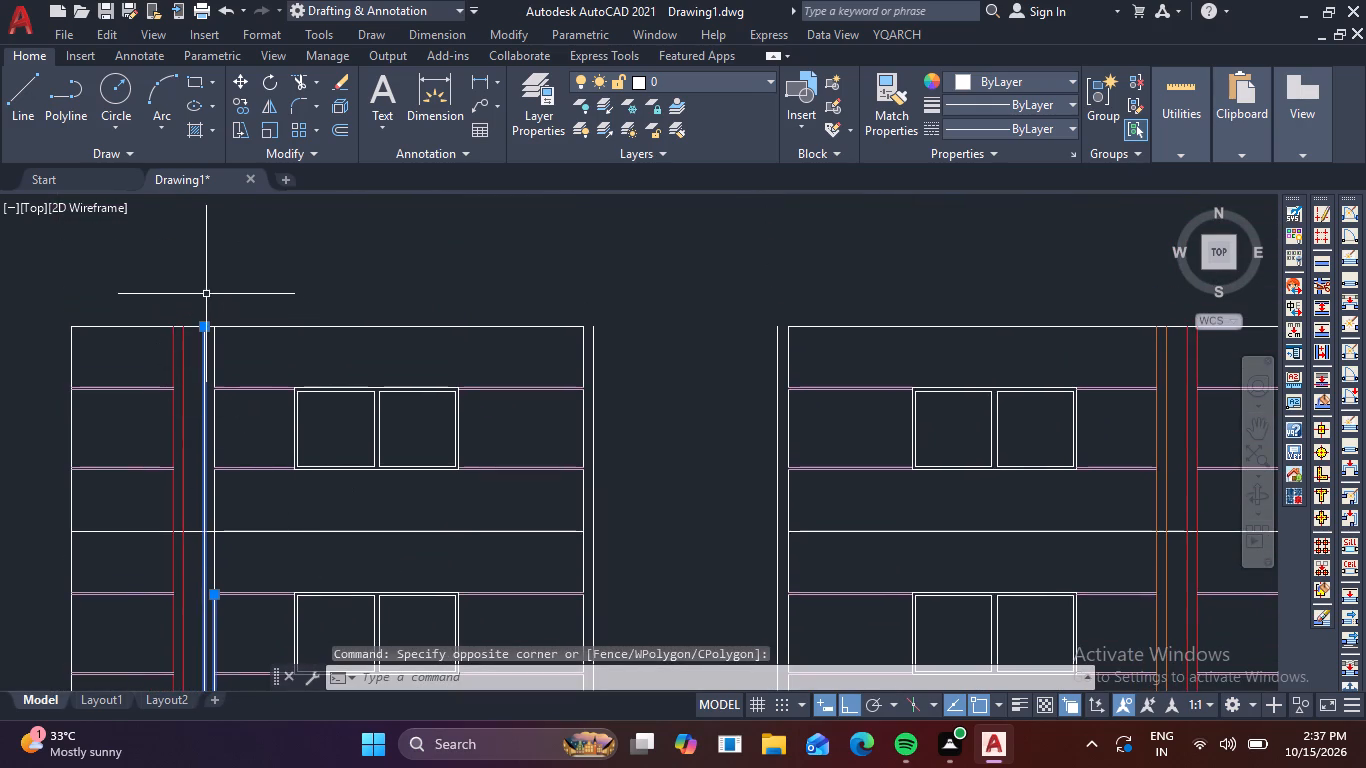
left_click(196, 302)
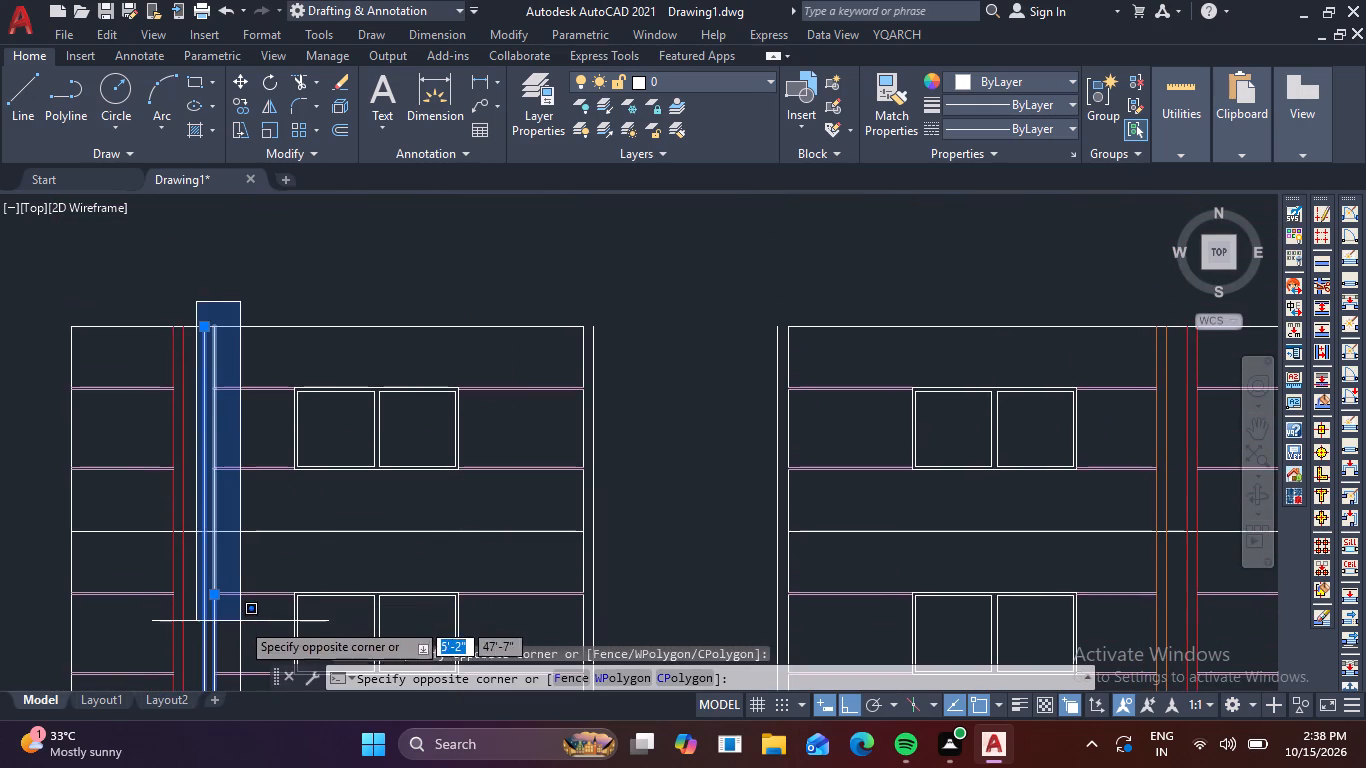
left_click(240, 625)
scroll(434, 477, "down", 2)
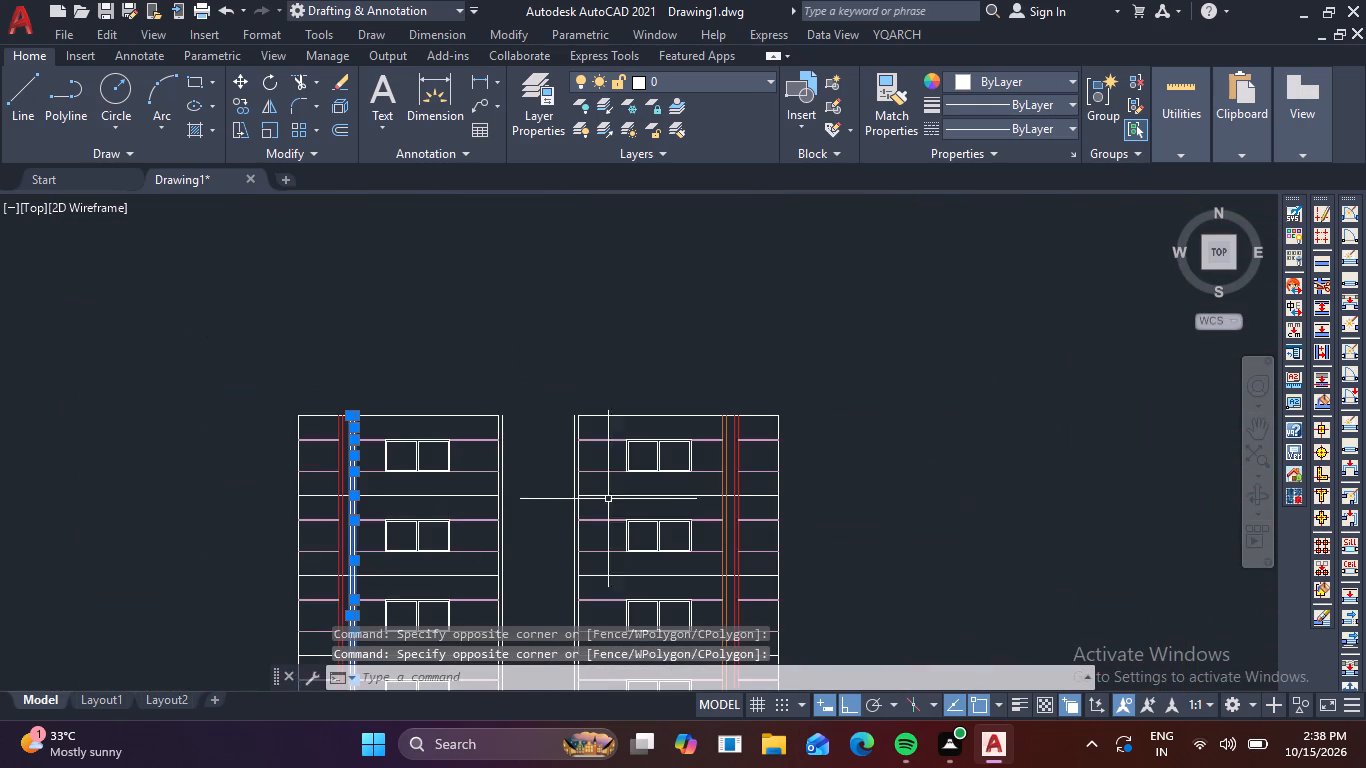
left_click(1075, 76)
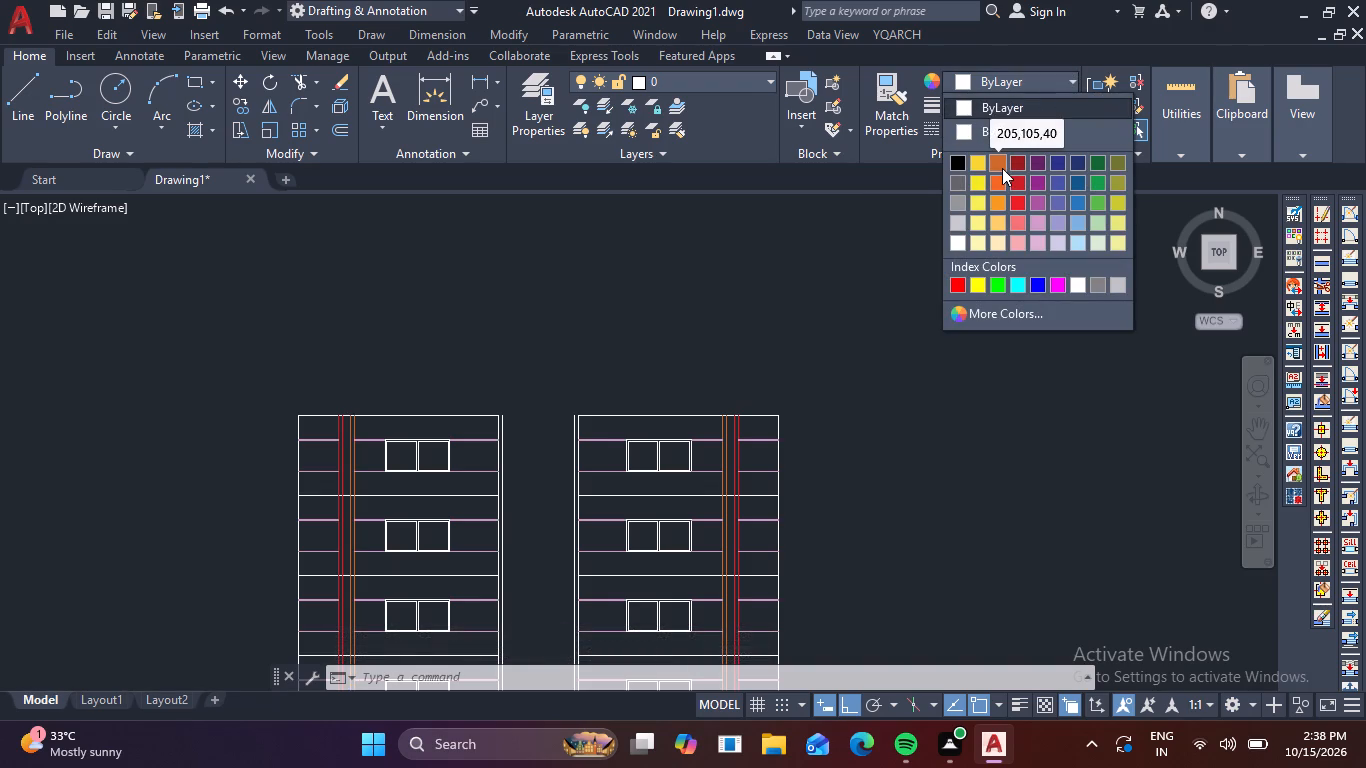
left_click(1002, 168)
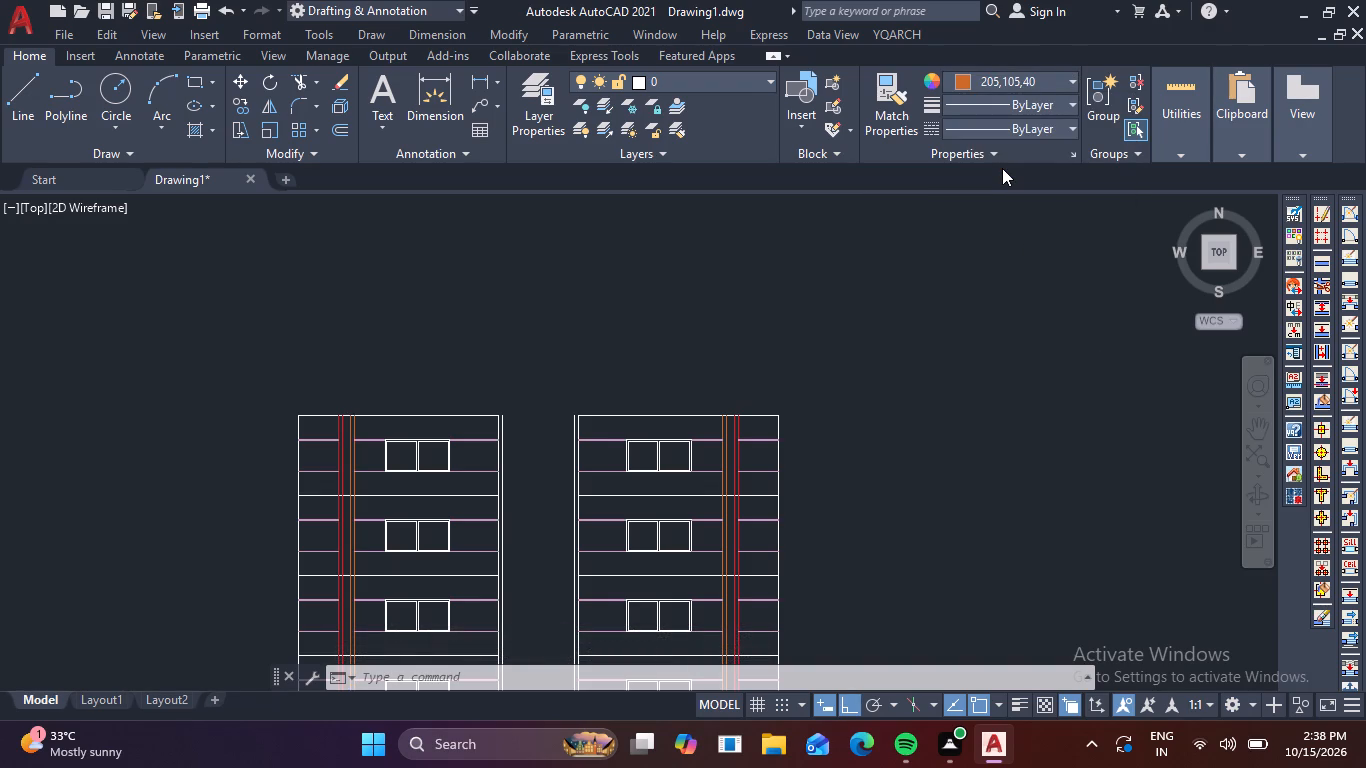
key("Escape")
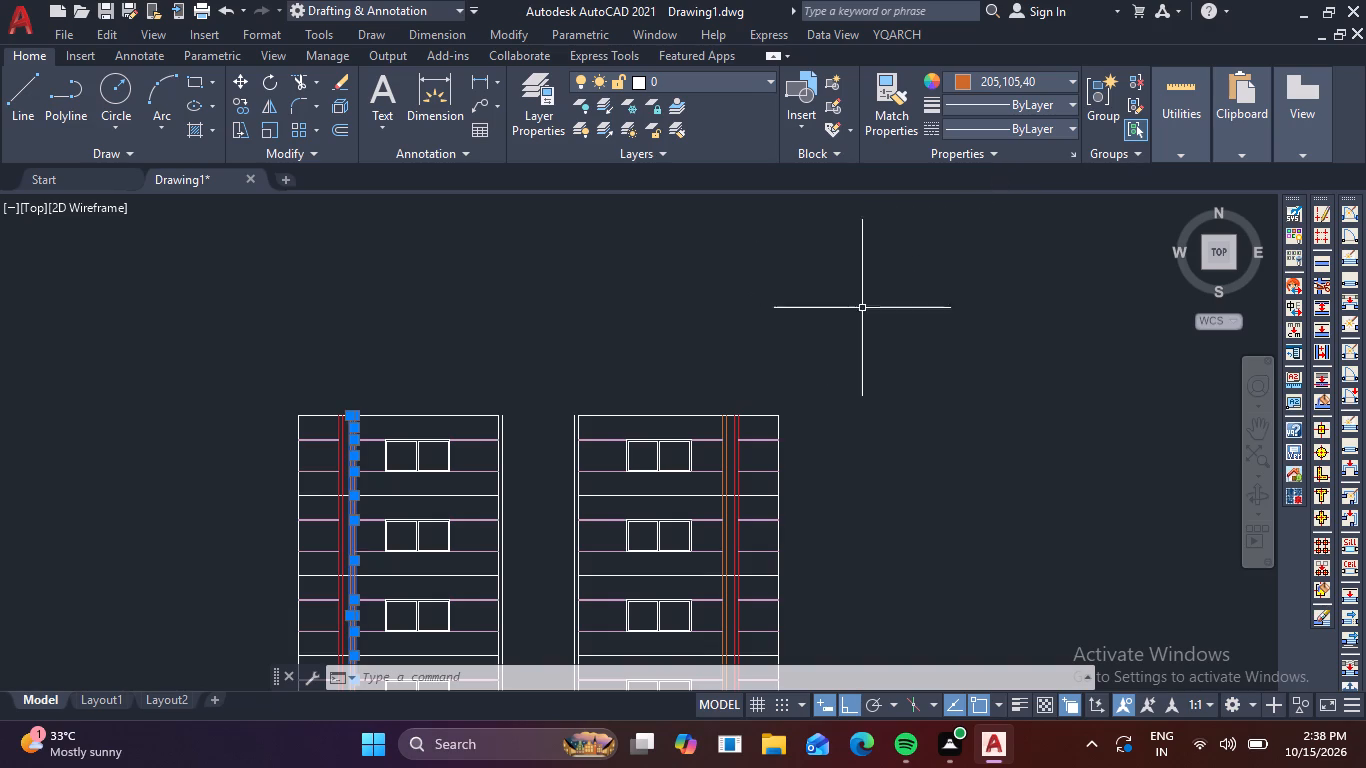
key("Escape")
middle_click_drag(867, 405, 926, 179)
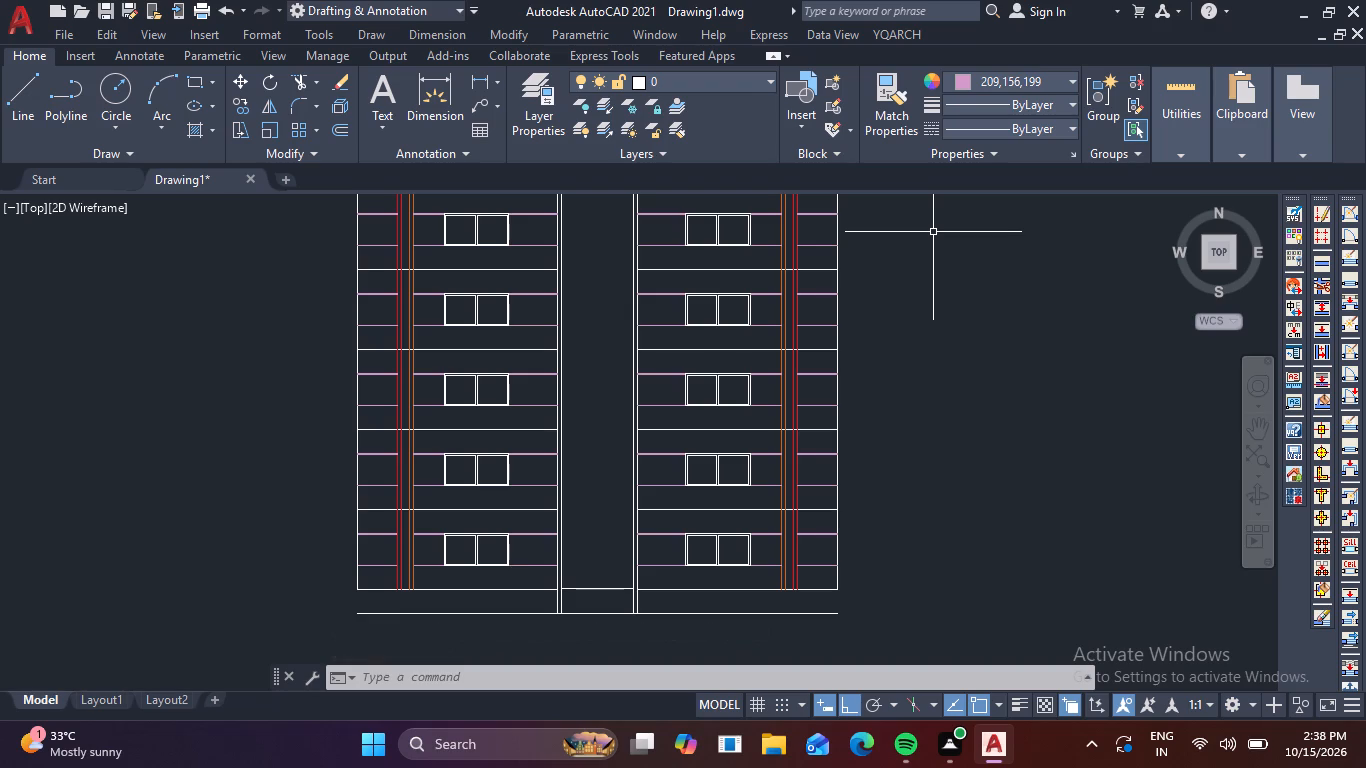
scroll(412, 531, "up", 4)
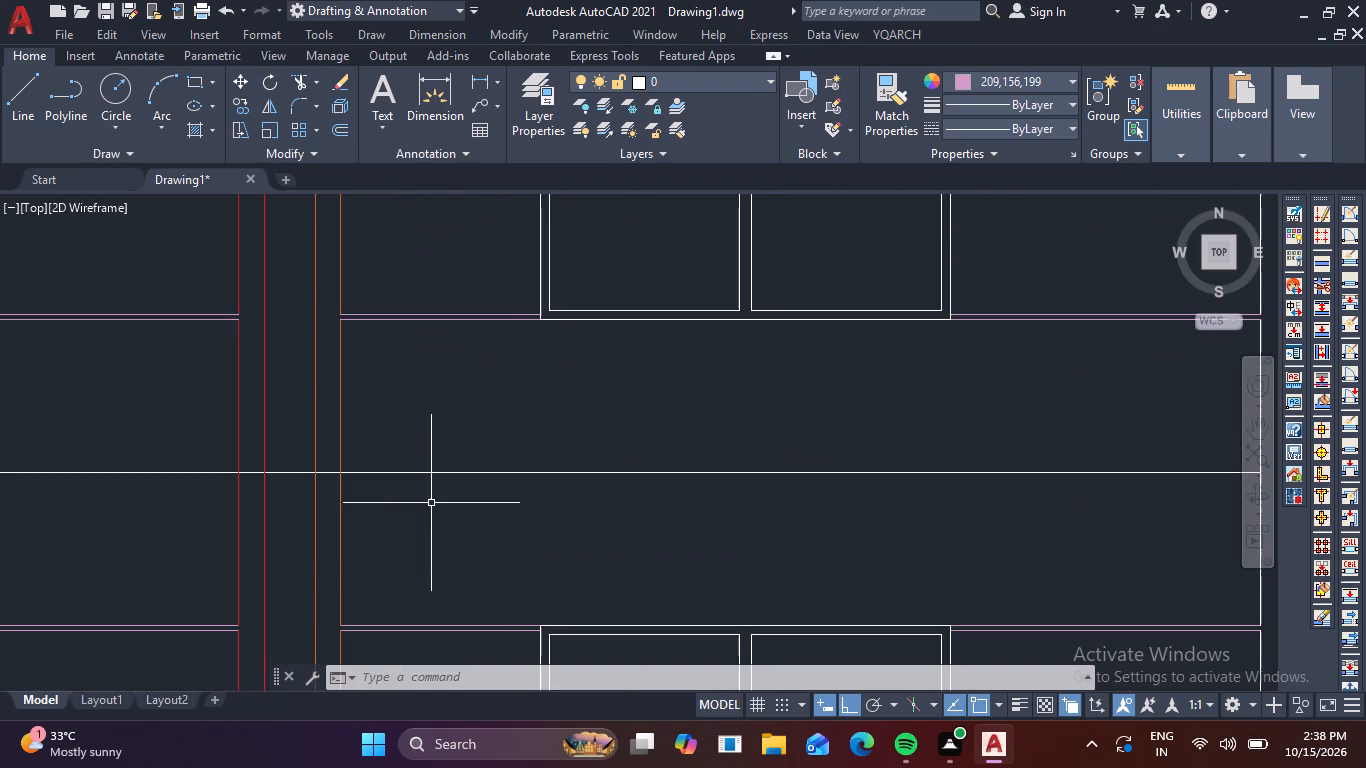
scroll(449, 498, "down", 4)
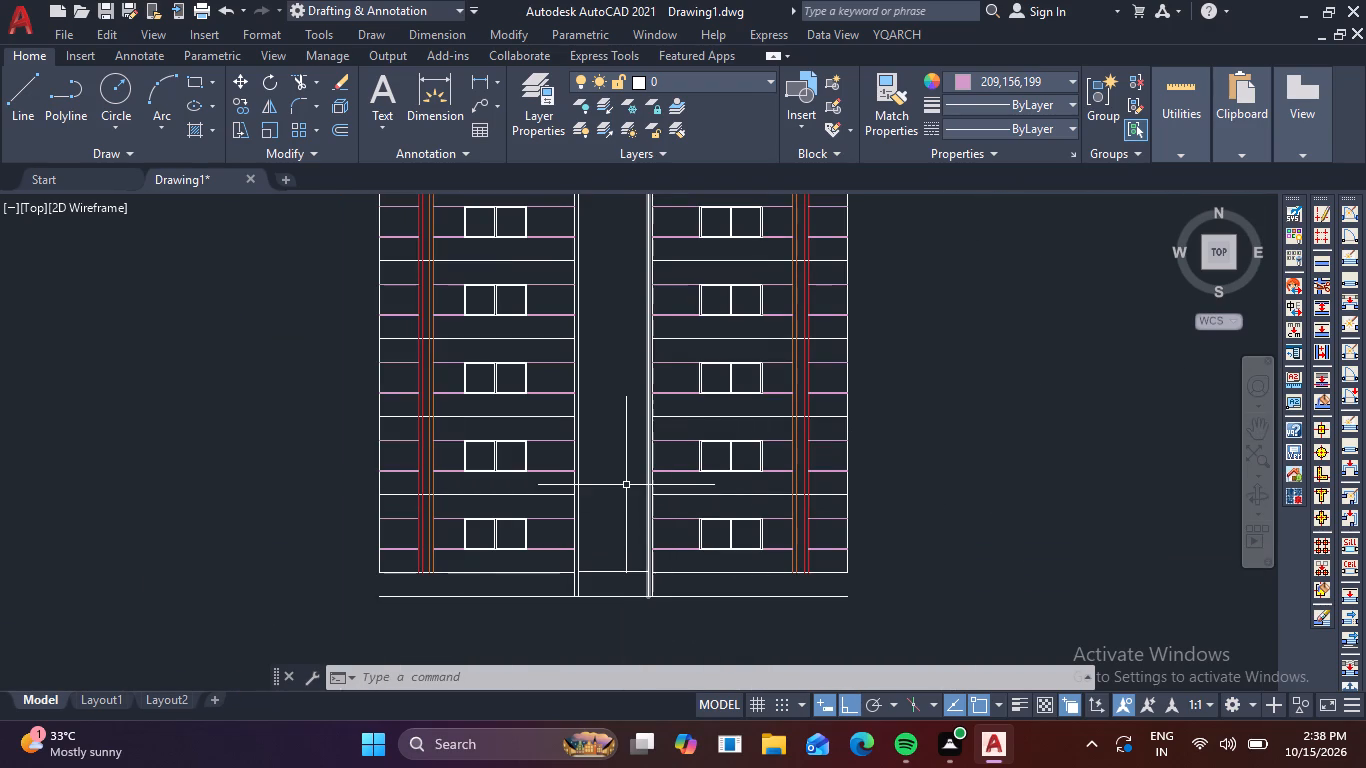
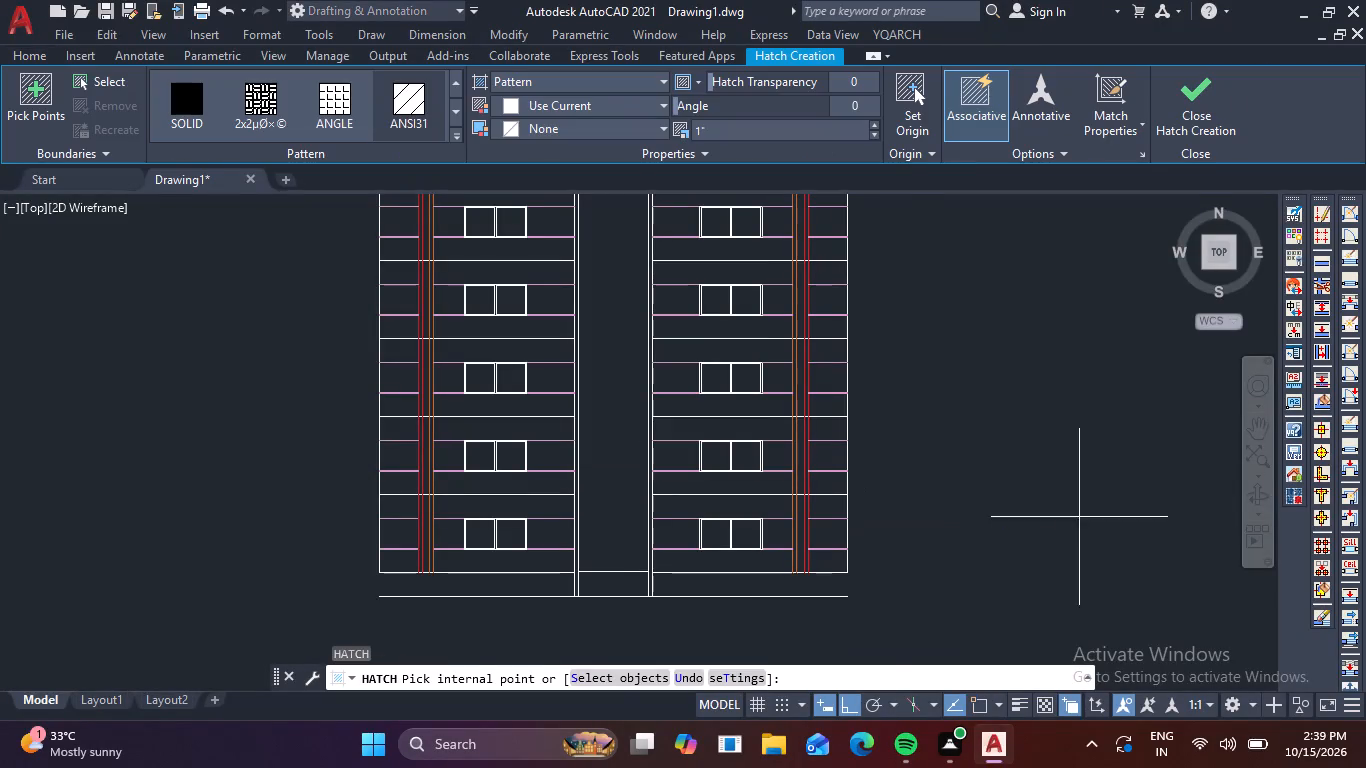
Set the hatch to the GR_HEMISP gradient with cyan as the first colour and white 255,255,255 as the second.
left_click(457, 132)
scroll(316, 201, "down", 7)
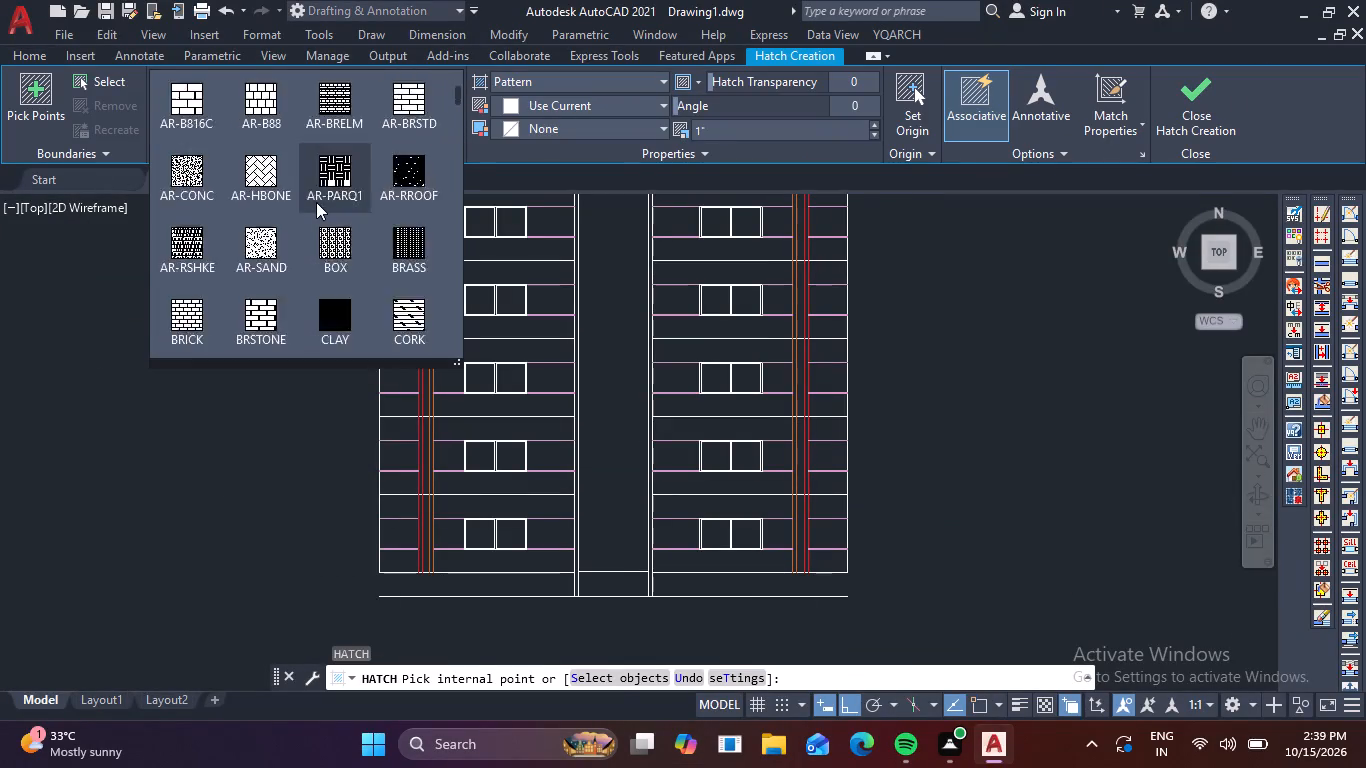
scroll(316, 202, "down", 14)
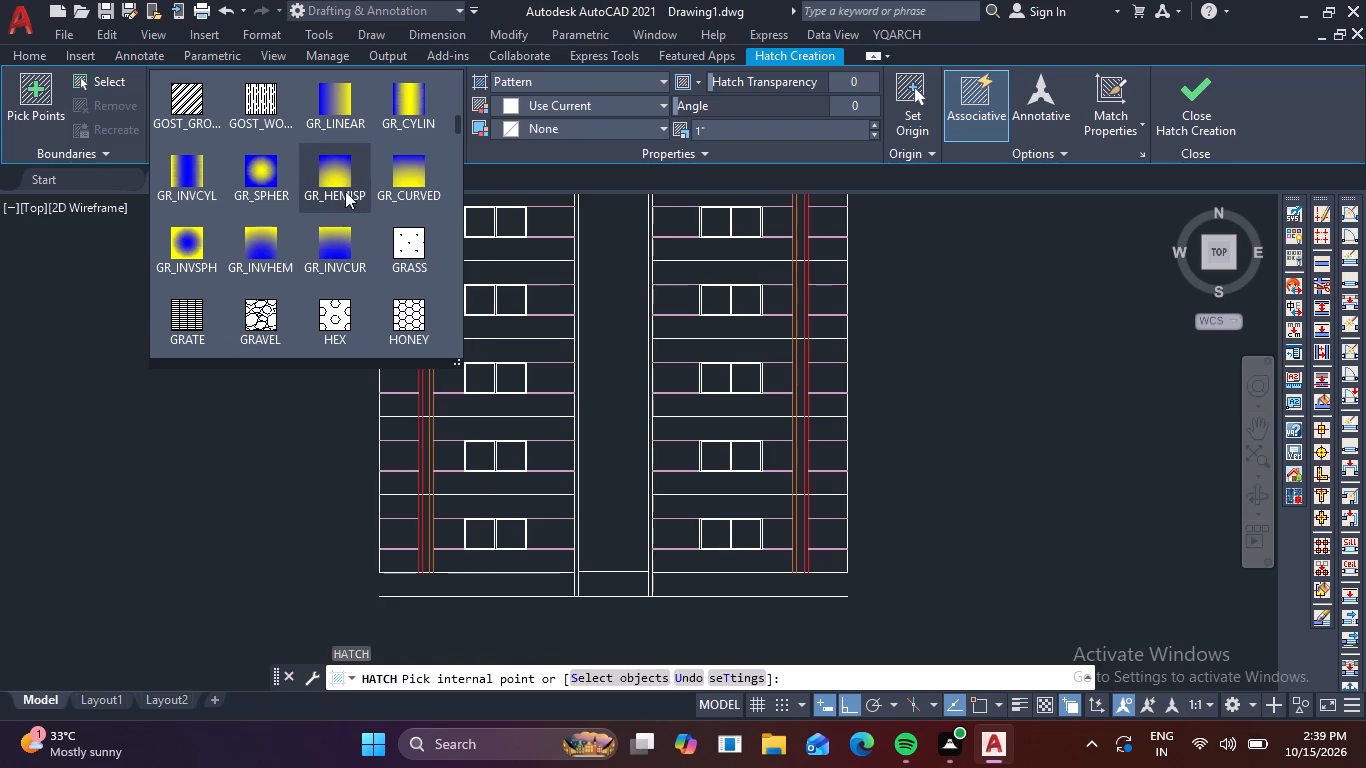
left_click(344, 180)
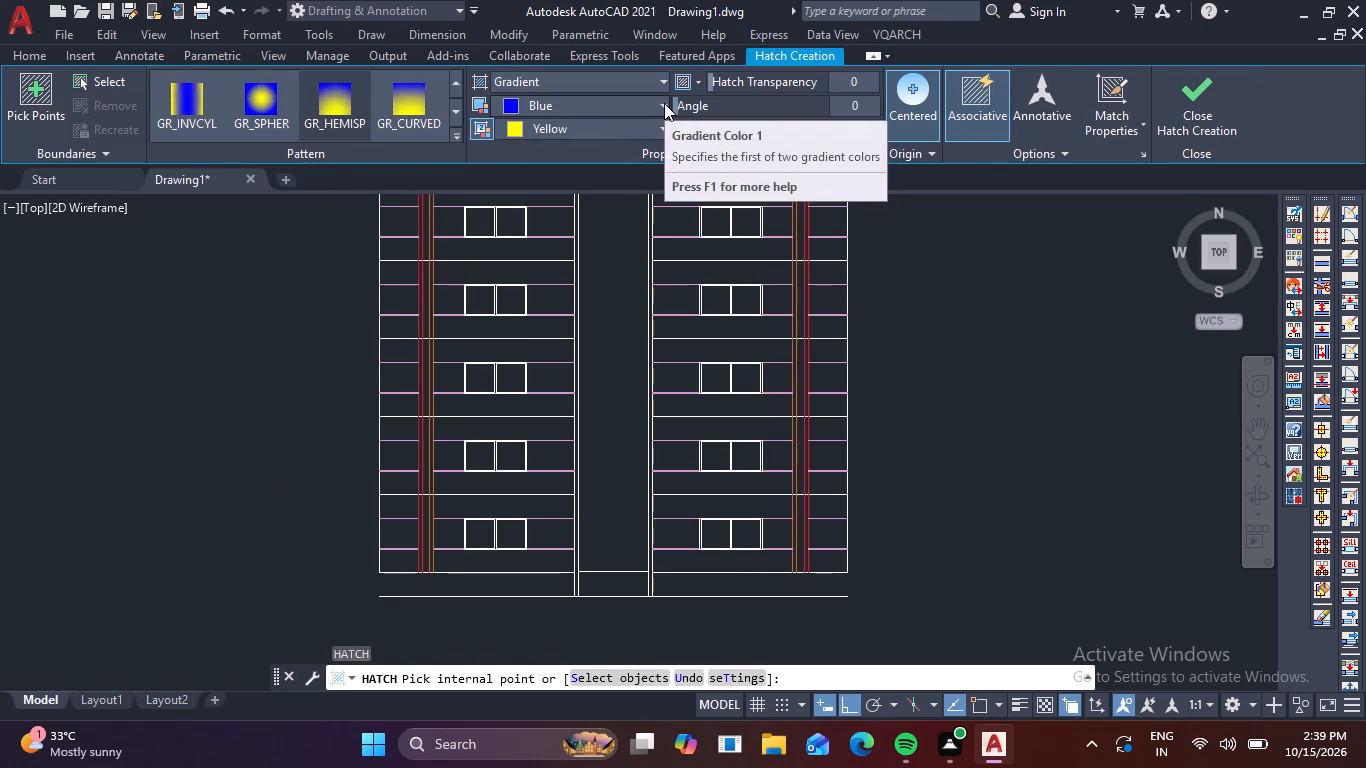
left_click(665, 132)
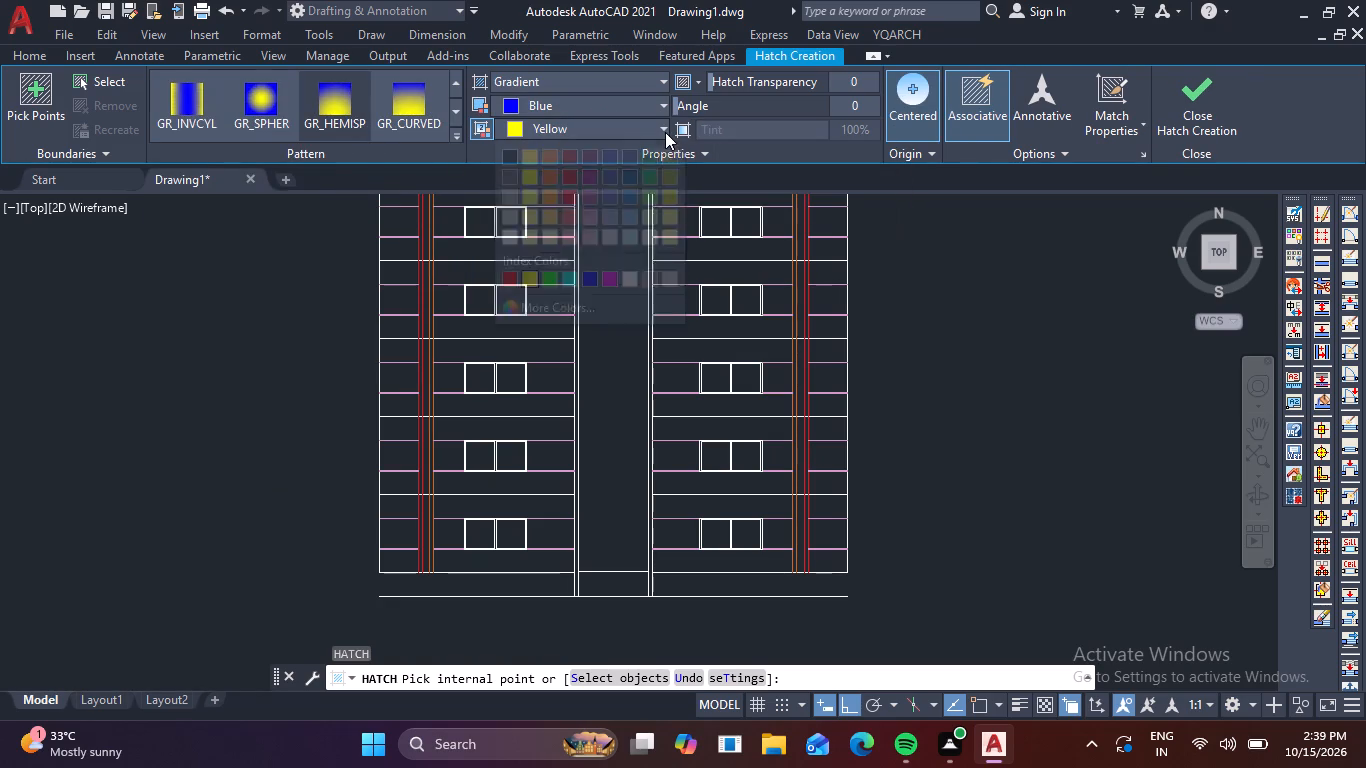
left_click(504, 237)
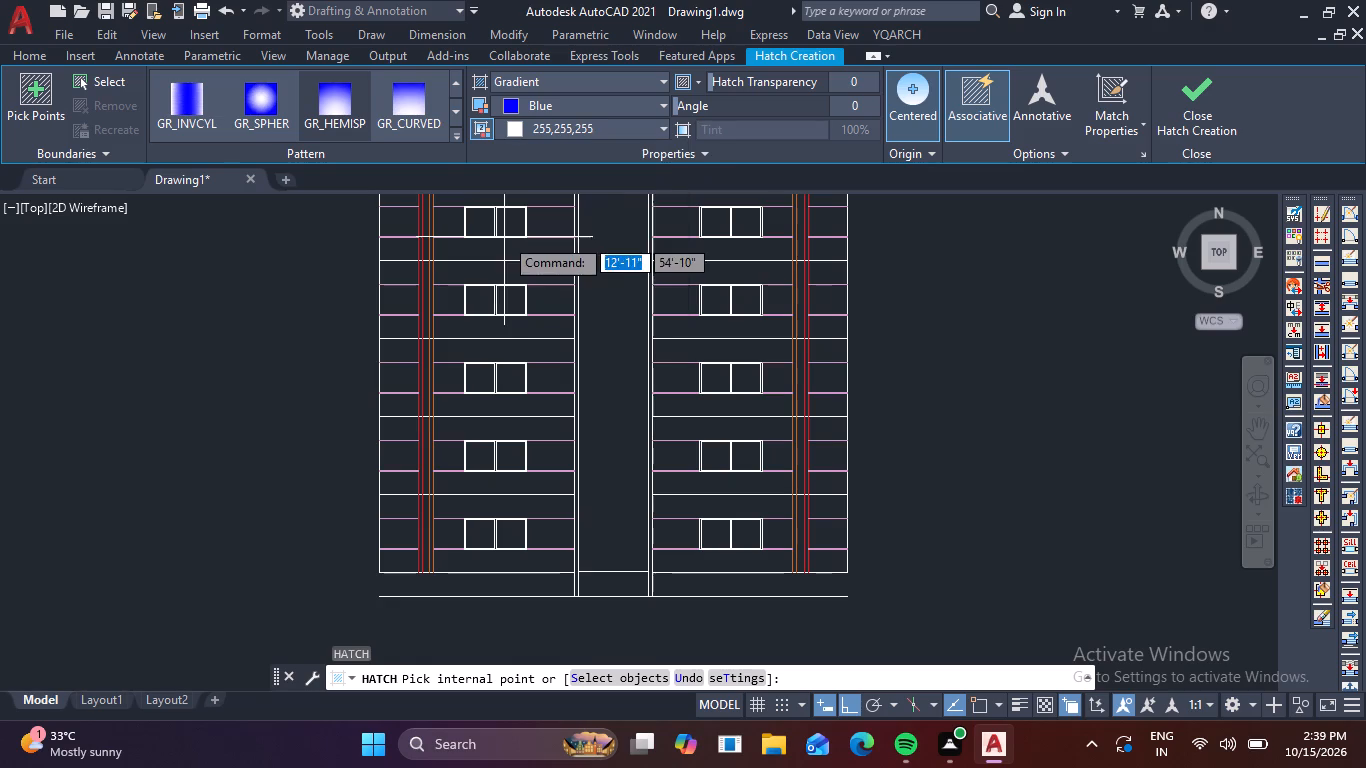
left_click(659, 103)
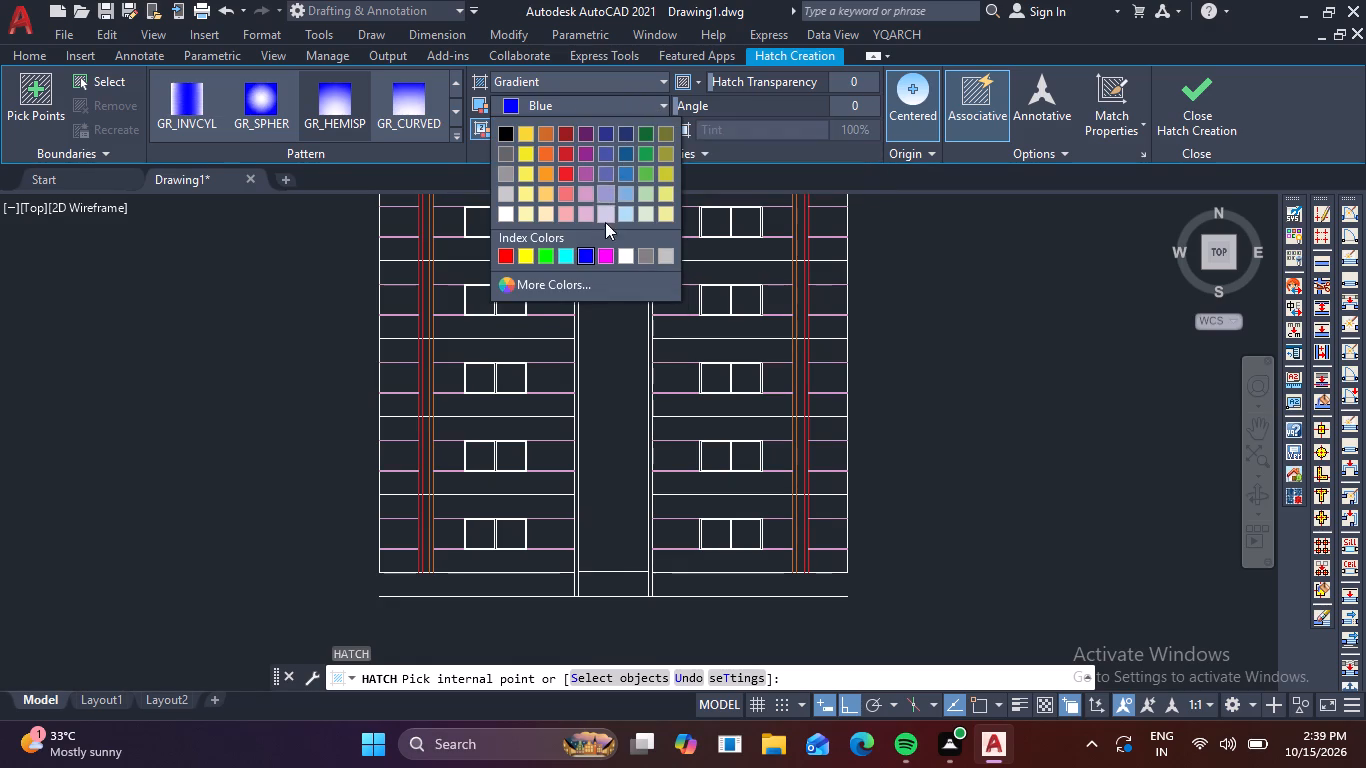
left_click(559, 254)
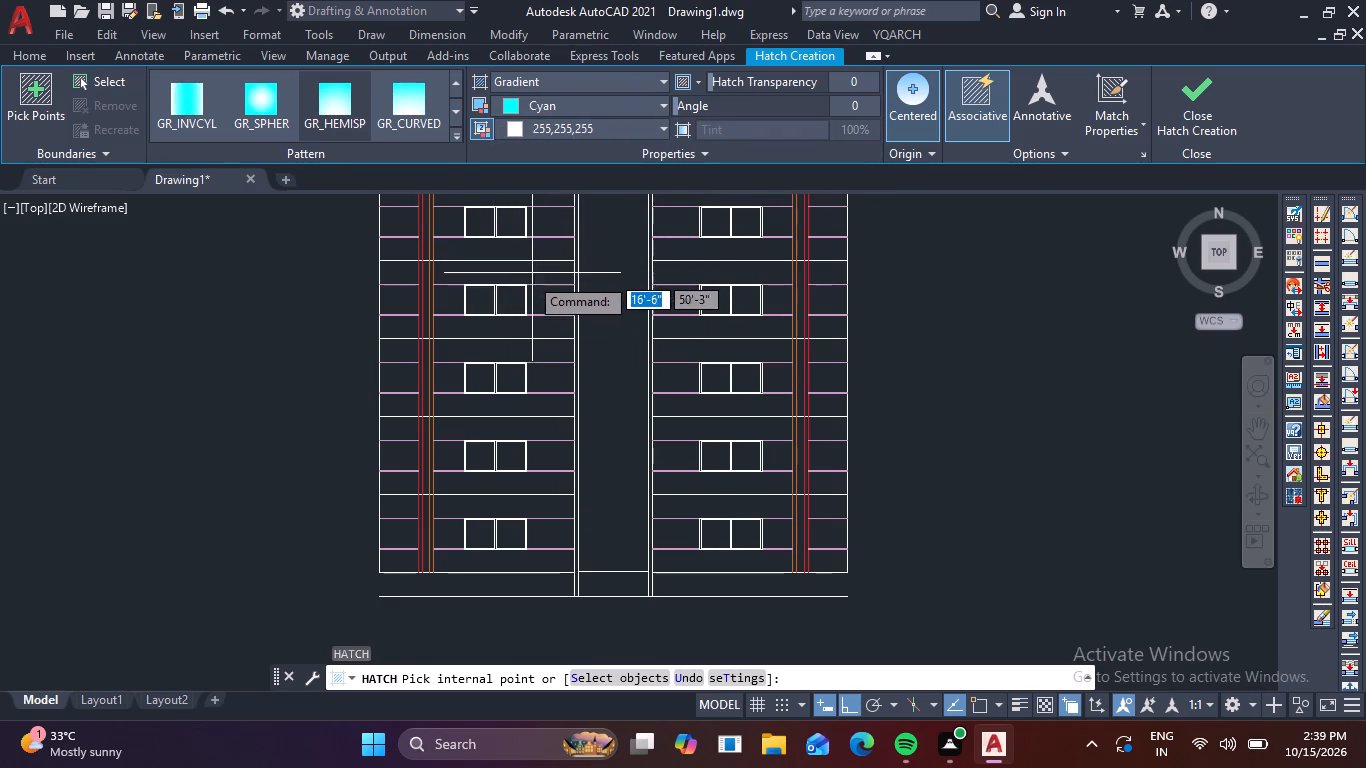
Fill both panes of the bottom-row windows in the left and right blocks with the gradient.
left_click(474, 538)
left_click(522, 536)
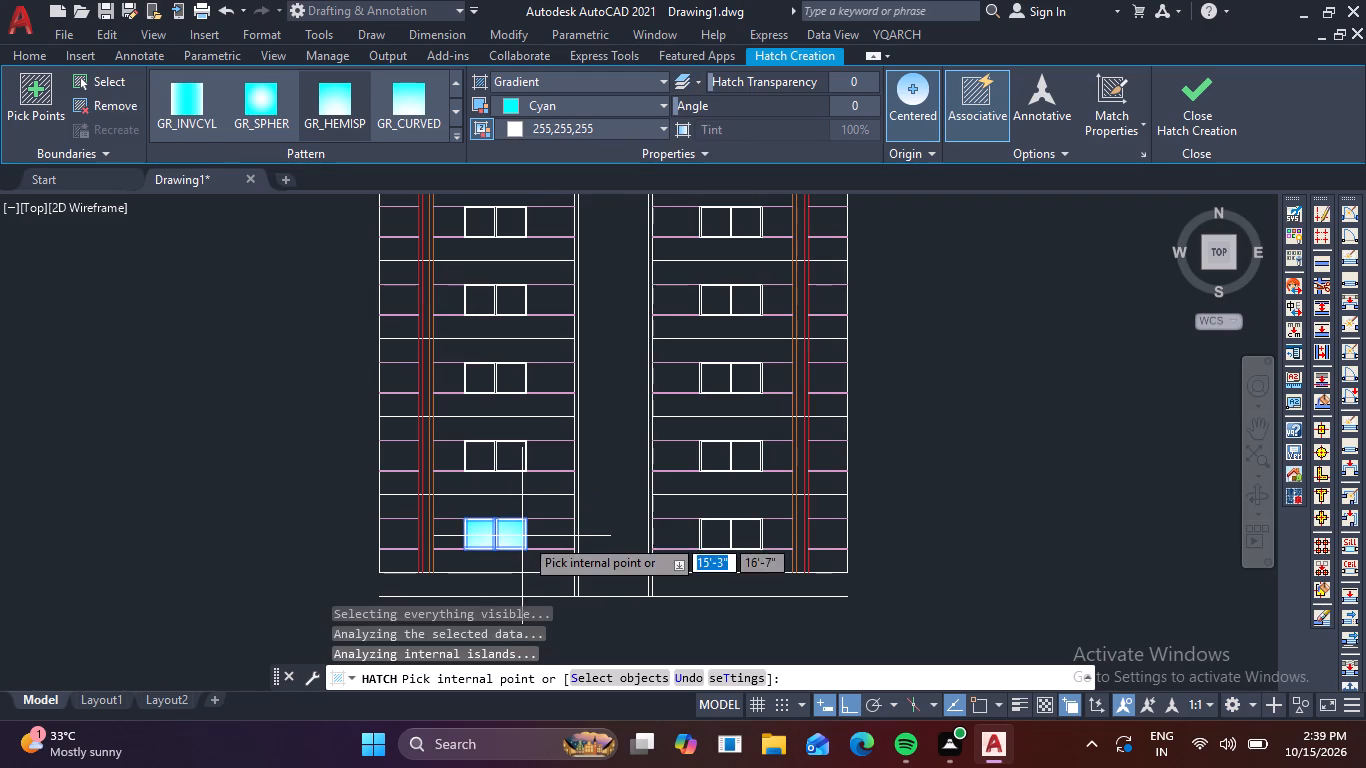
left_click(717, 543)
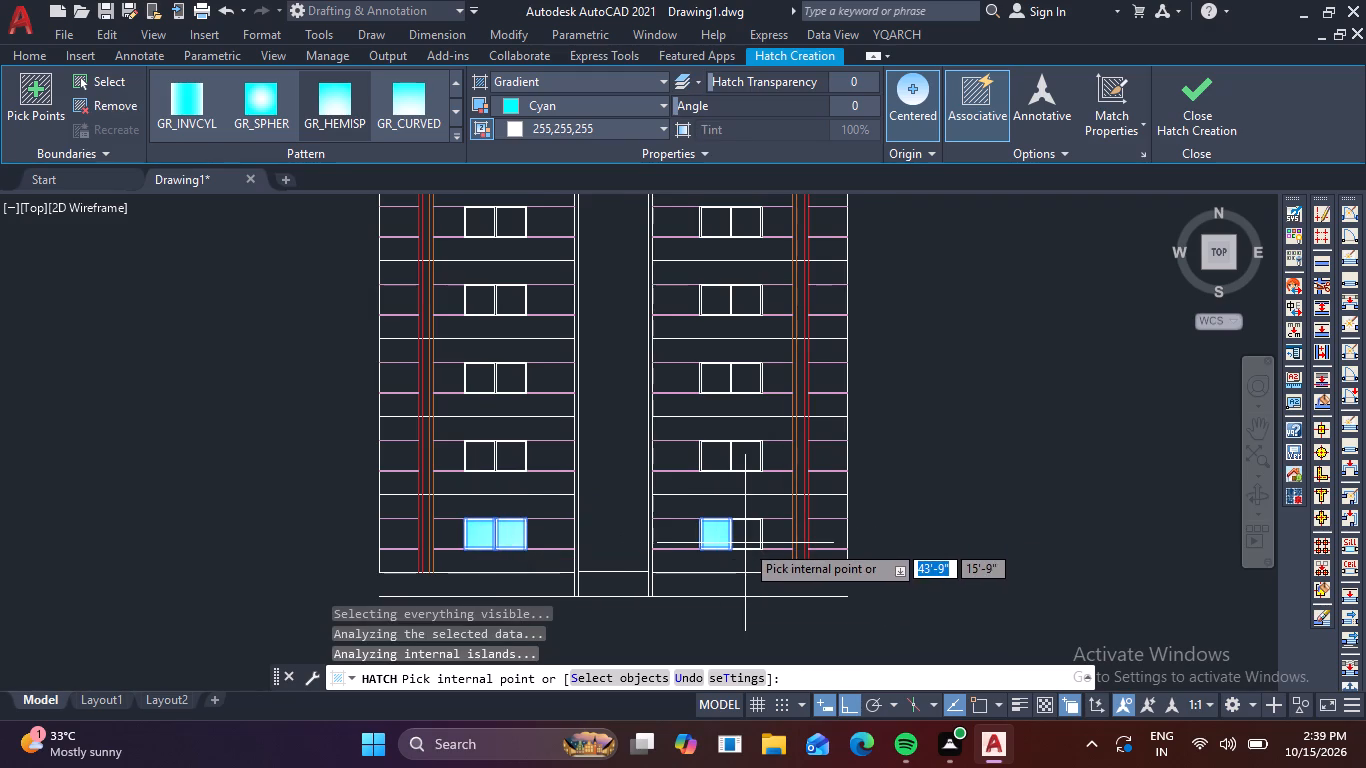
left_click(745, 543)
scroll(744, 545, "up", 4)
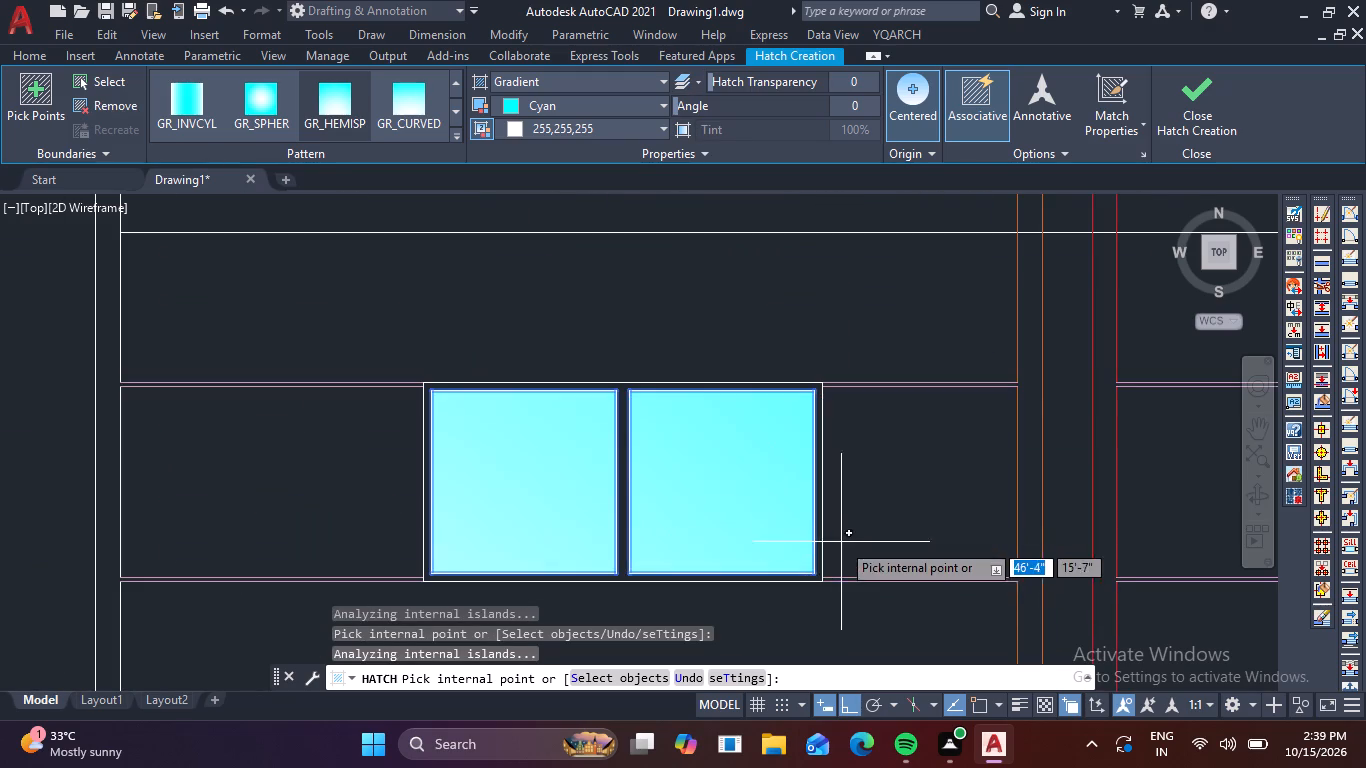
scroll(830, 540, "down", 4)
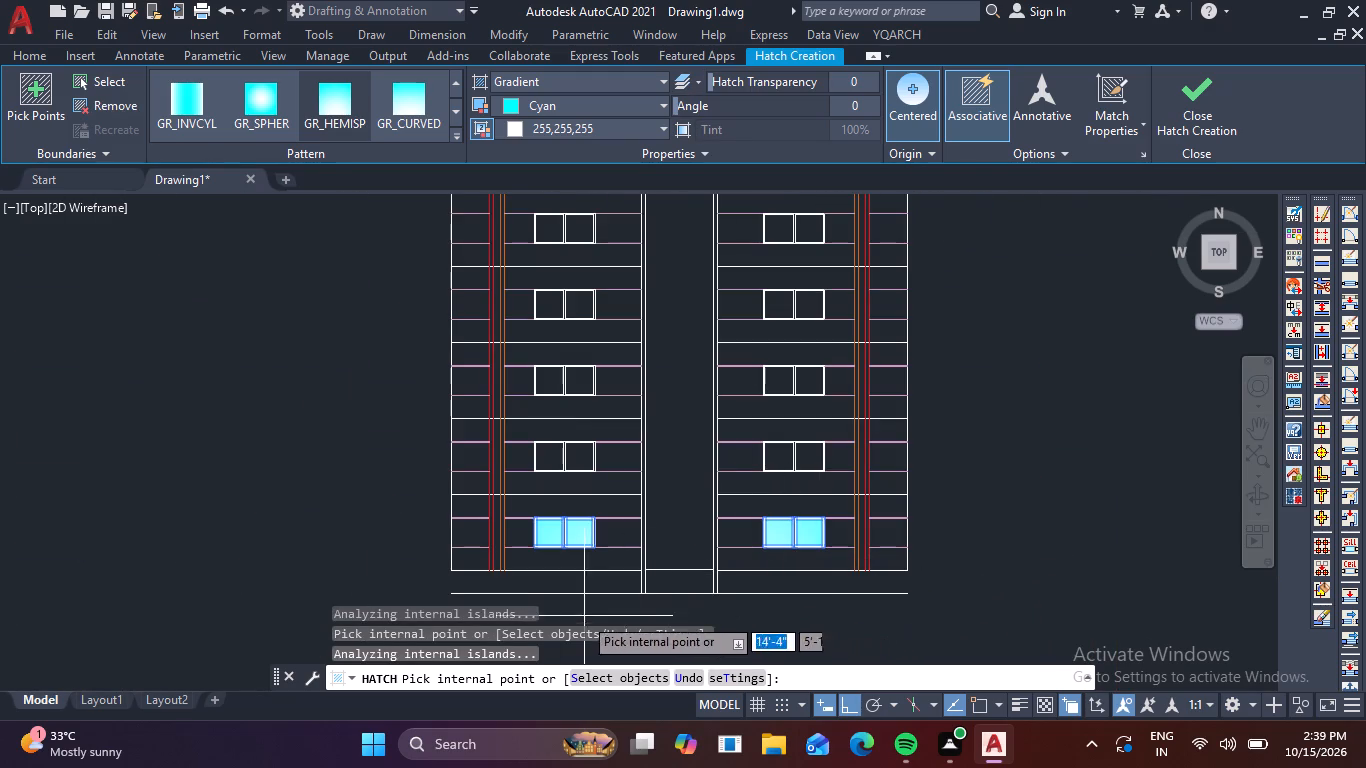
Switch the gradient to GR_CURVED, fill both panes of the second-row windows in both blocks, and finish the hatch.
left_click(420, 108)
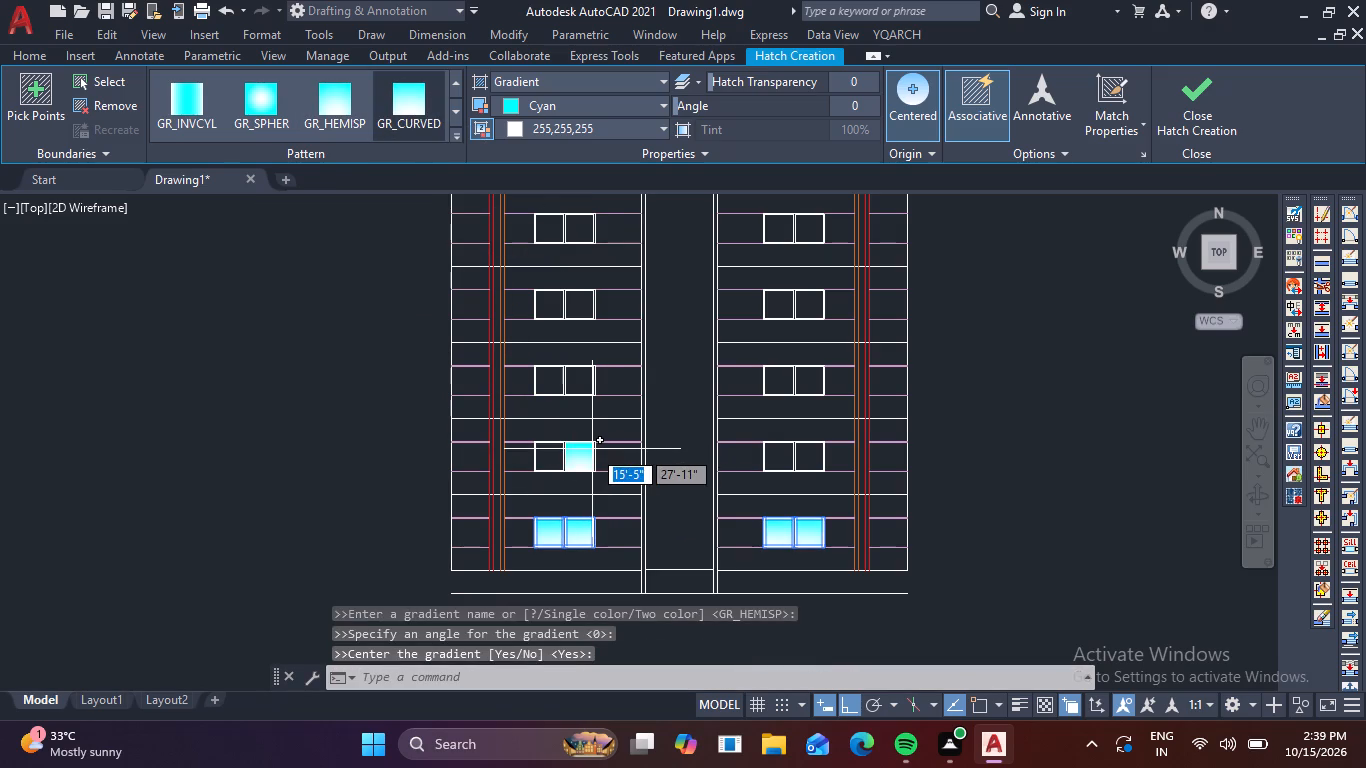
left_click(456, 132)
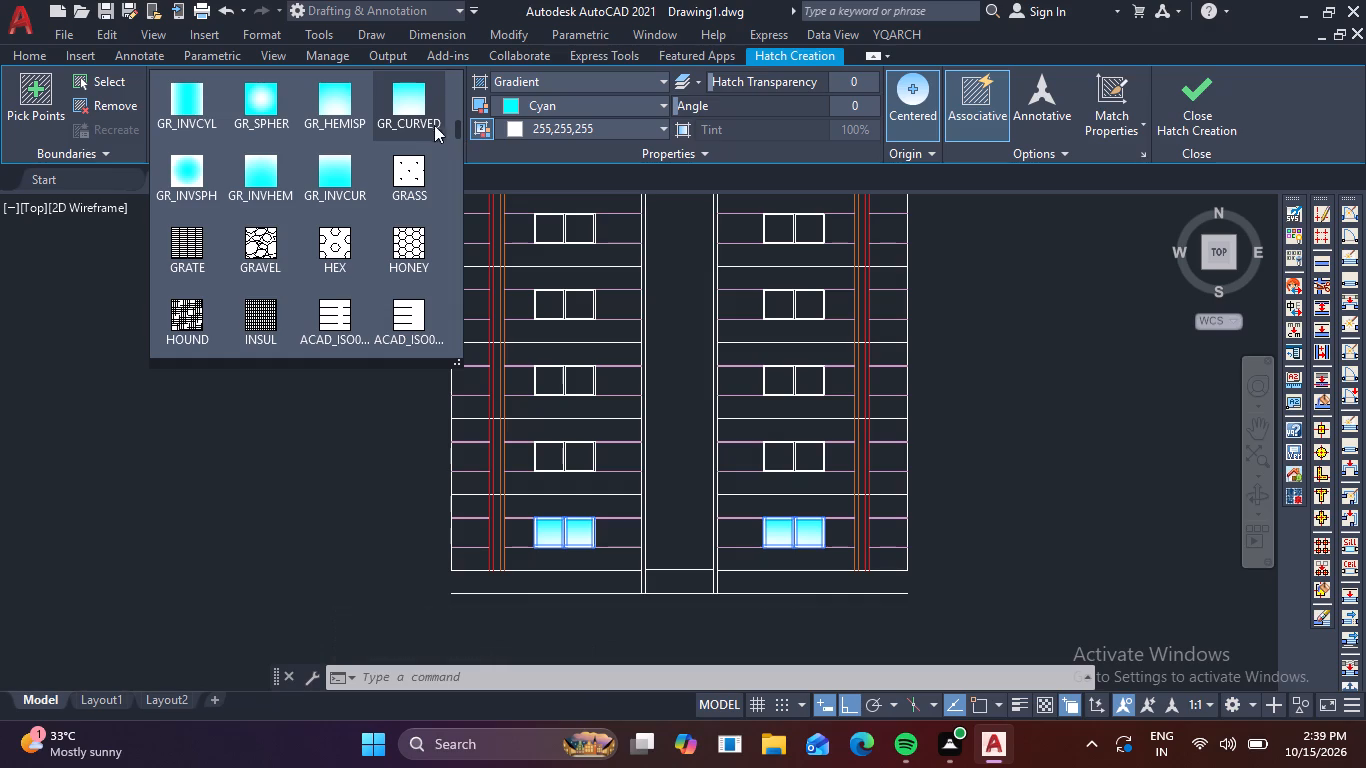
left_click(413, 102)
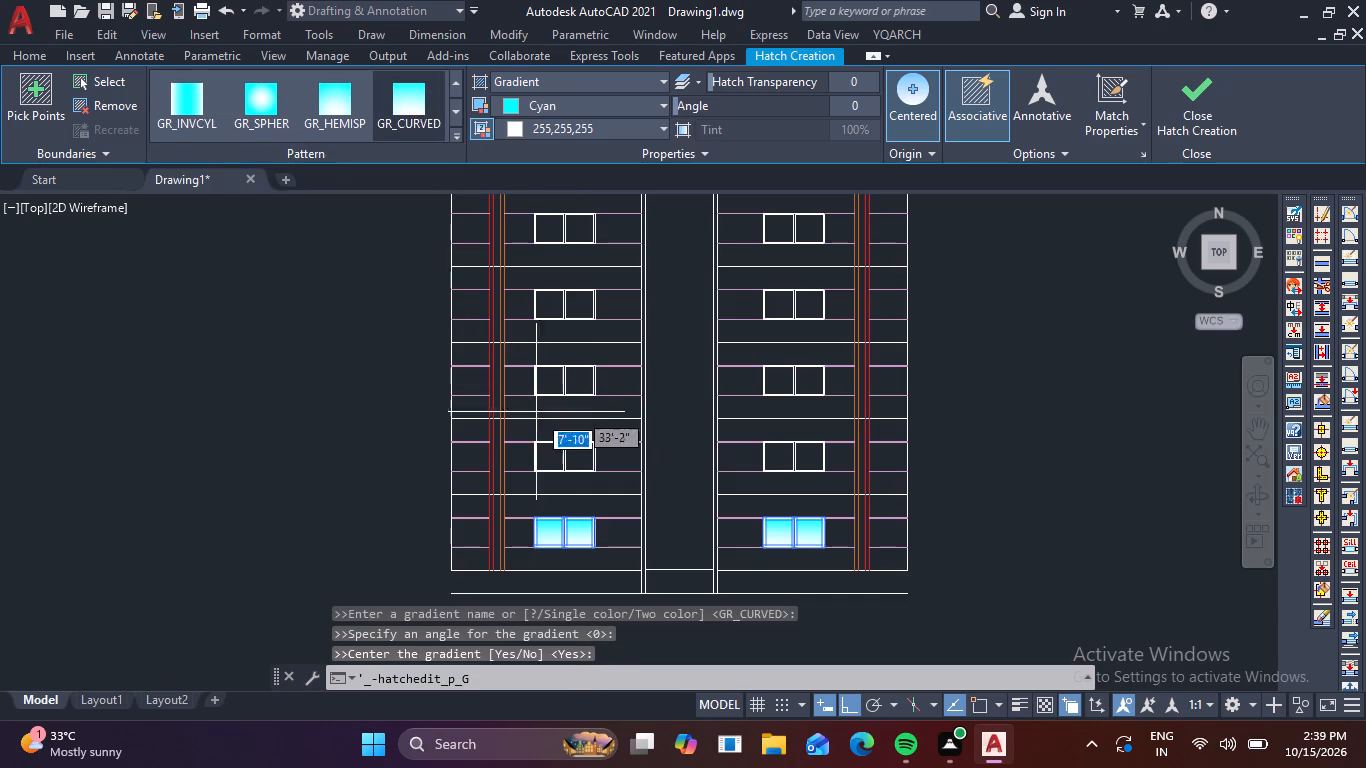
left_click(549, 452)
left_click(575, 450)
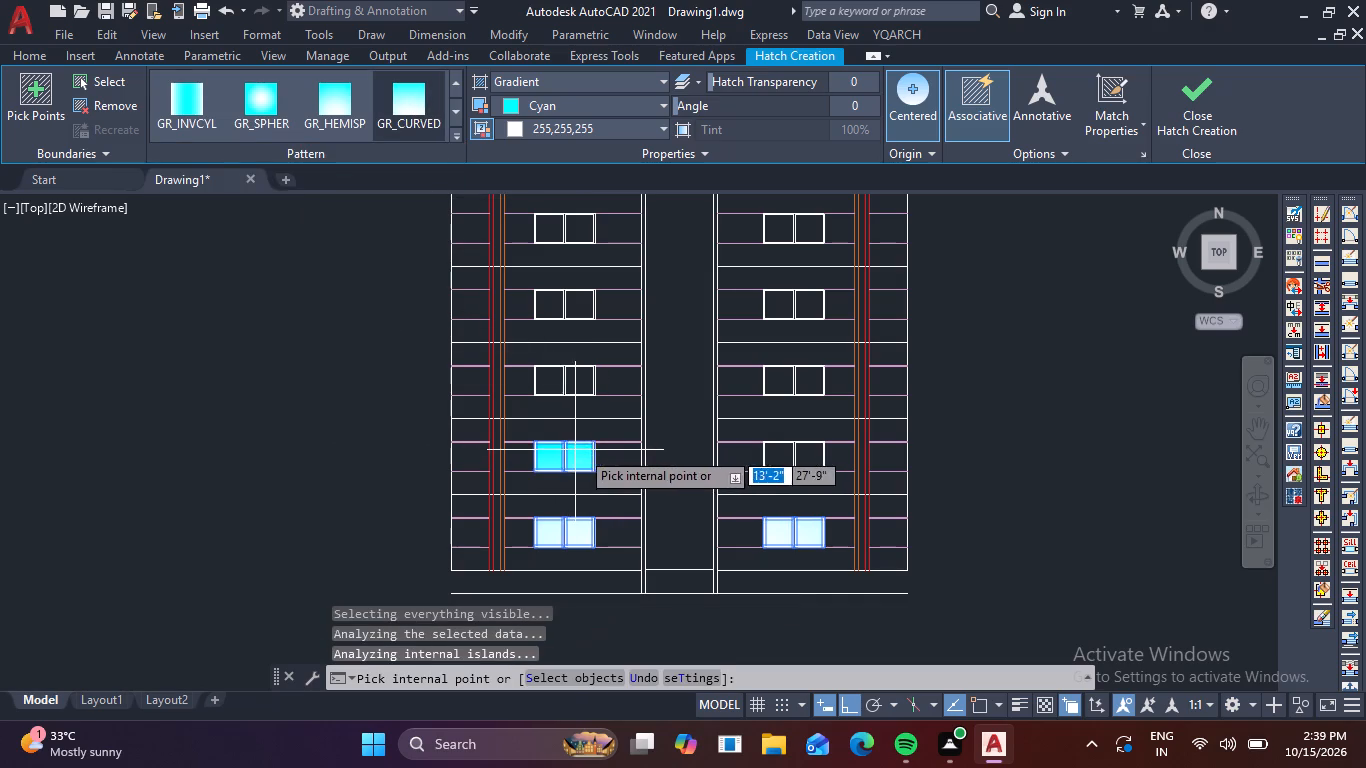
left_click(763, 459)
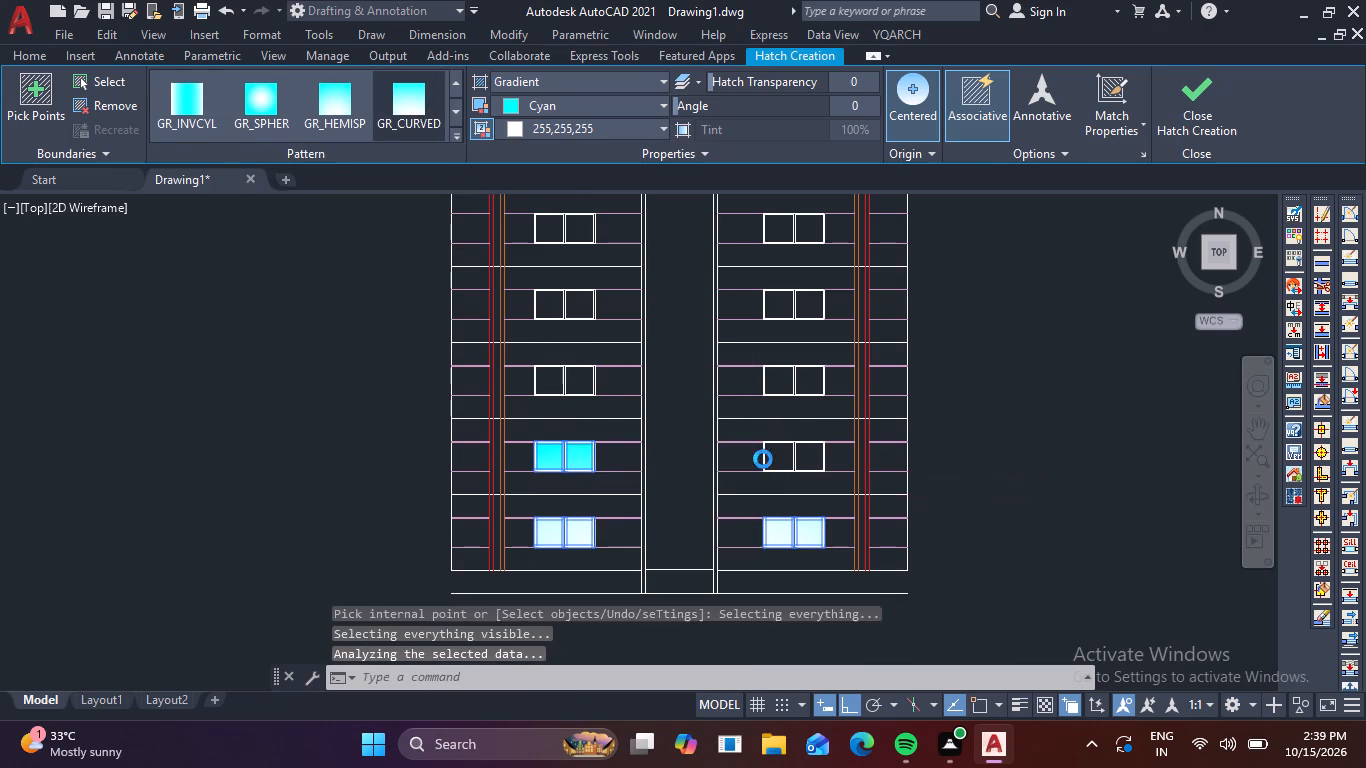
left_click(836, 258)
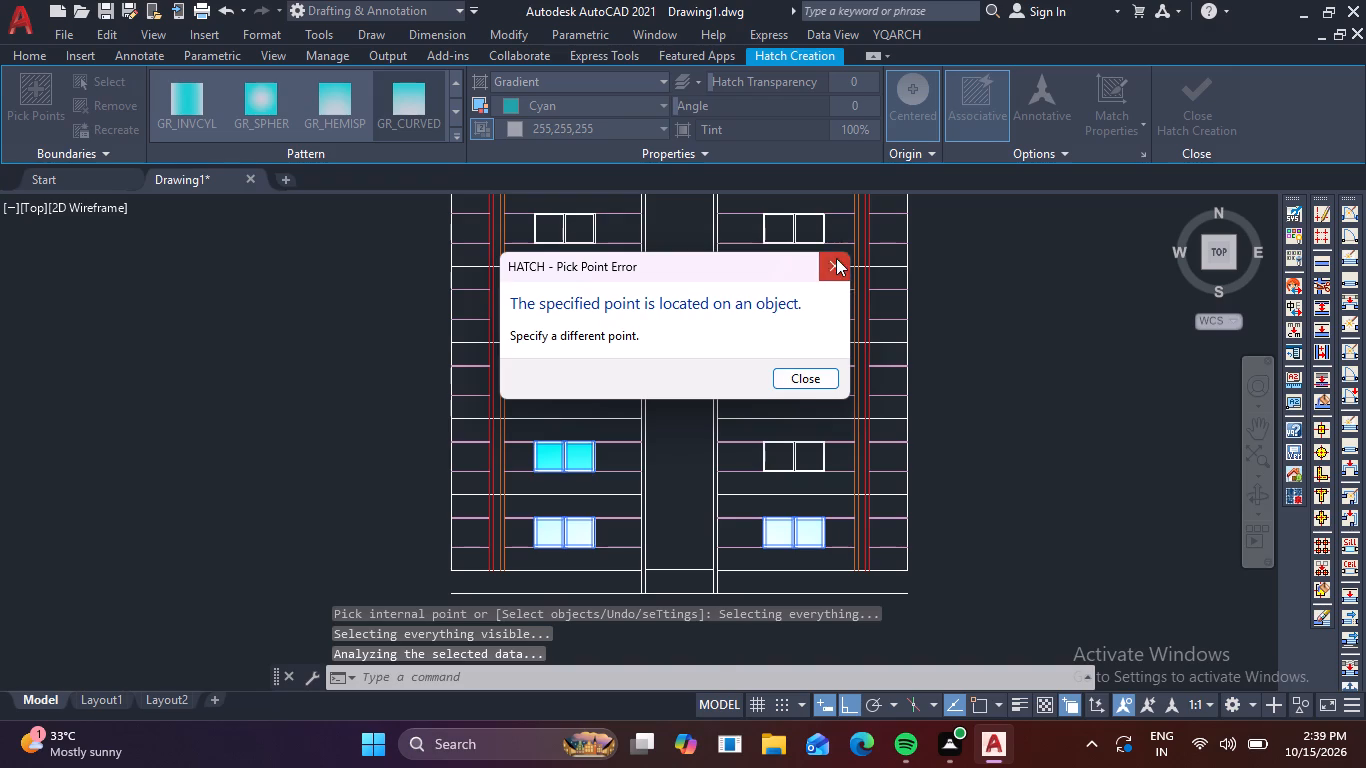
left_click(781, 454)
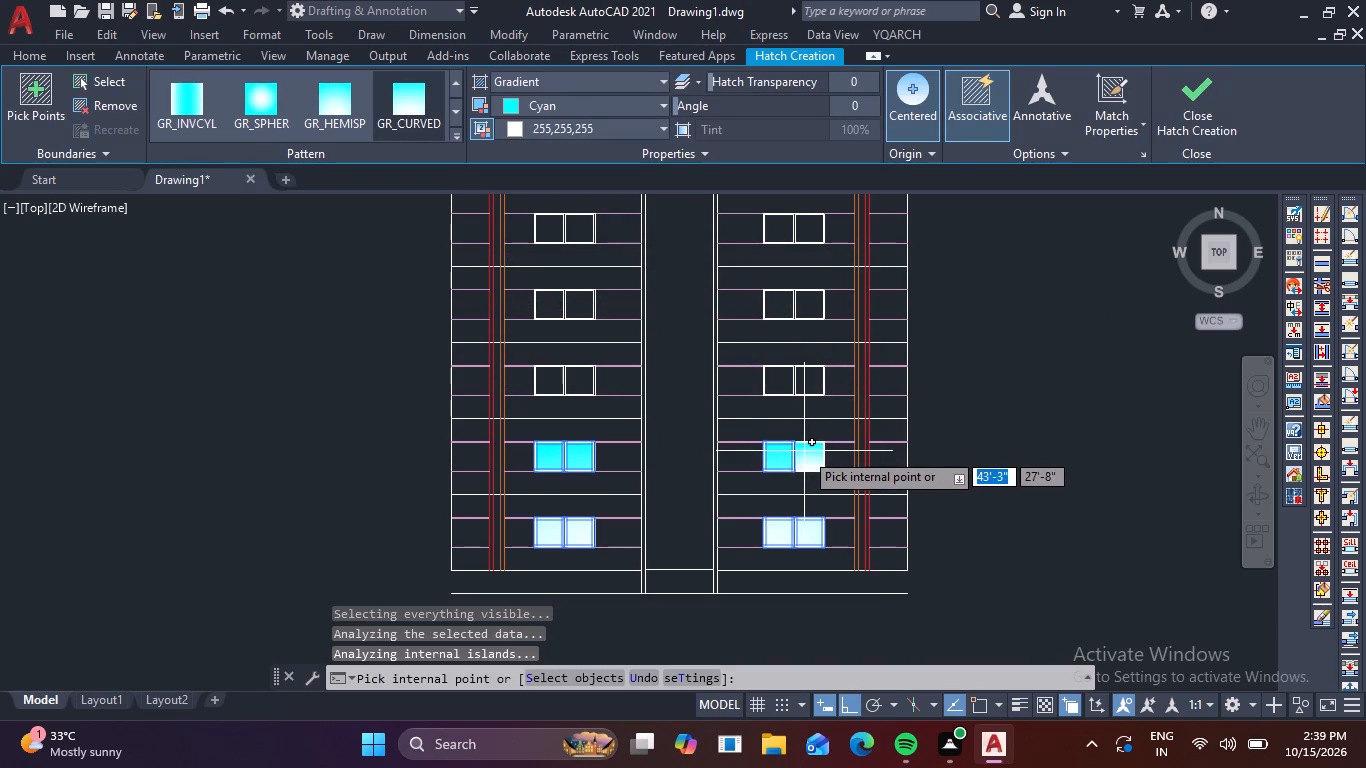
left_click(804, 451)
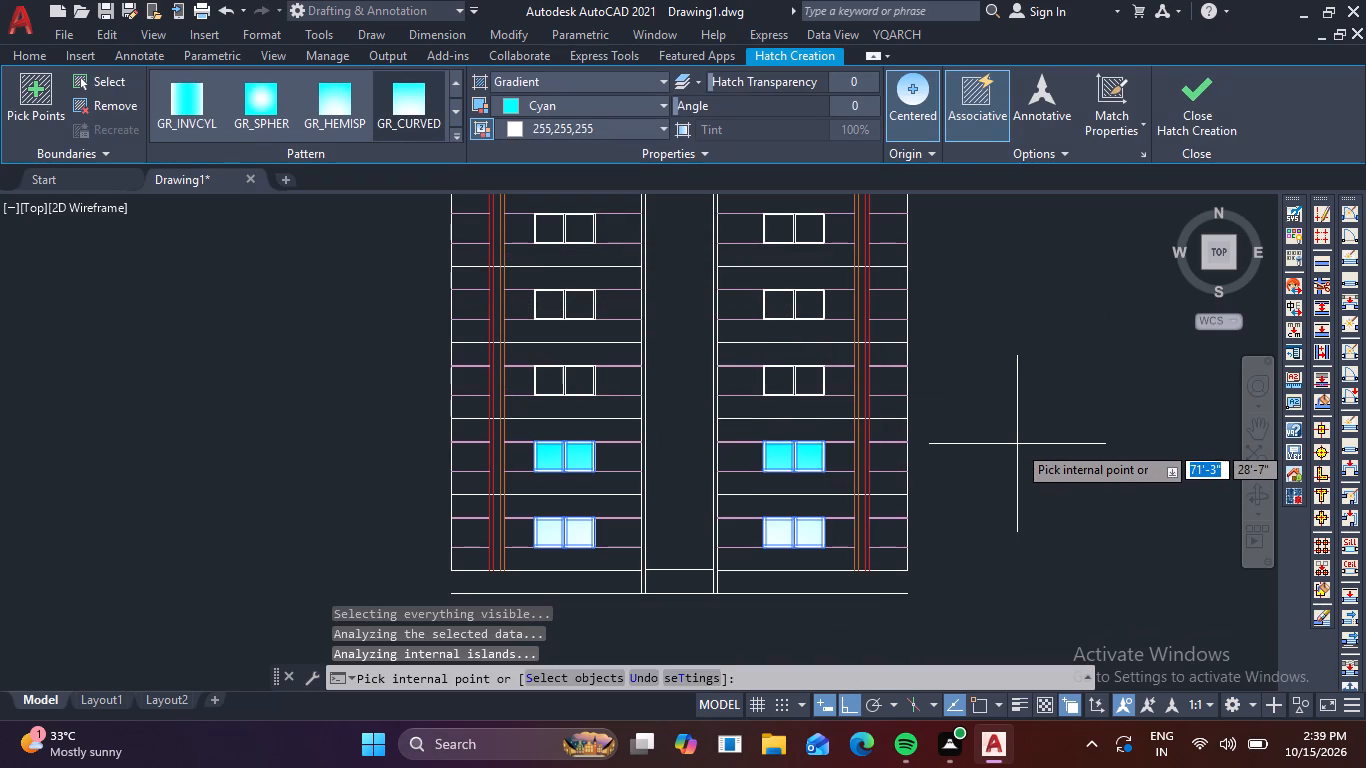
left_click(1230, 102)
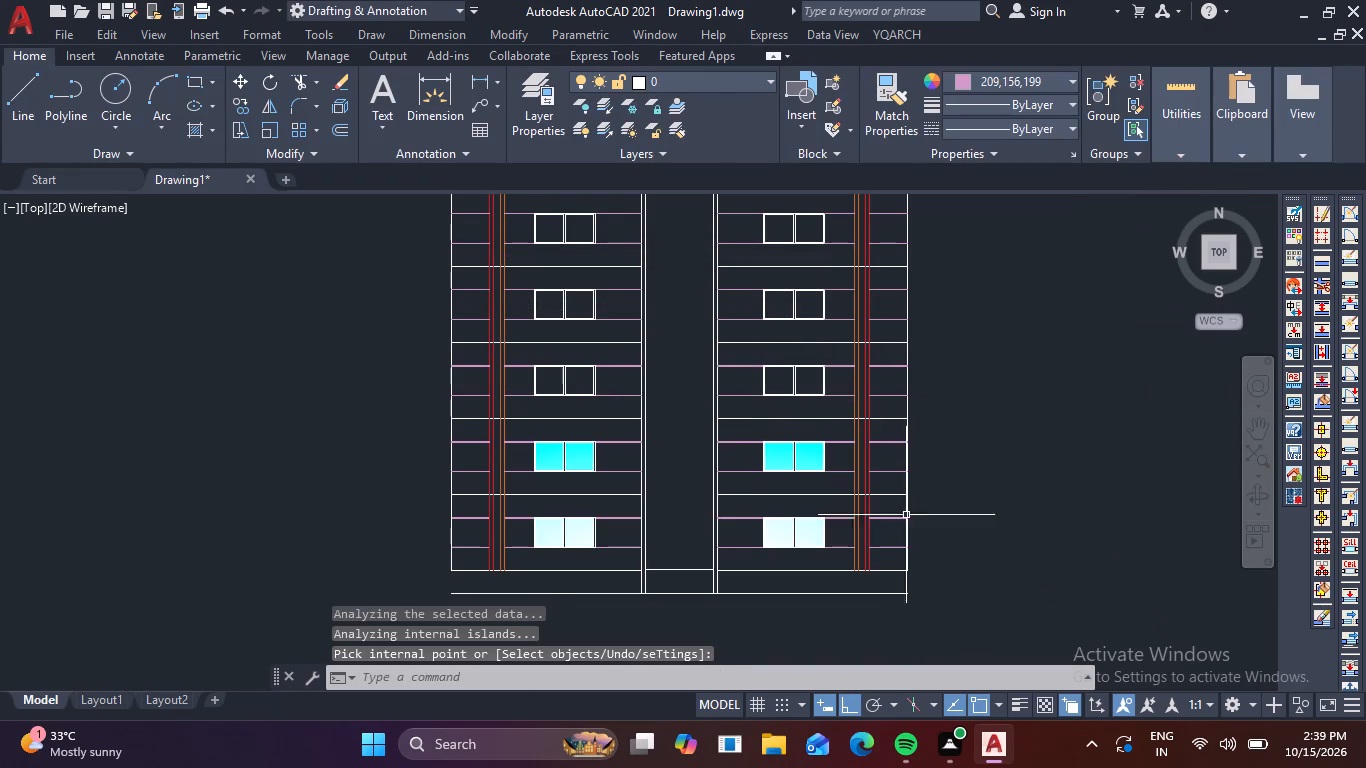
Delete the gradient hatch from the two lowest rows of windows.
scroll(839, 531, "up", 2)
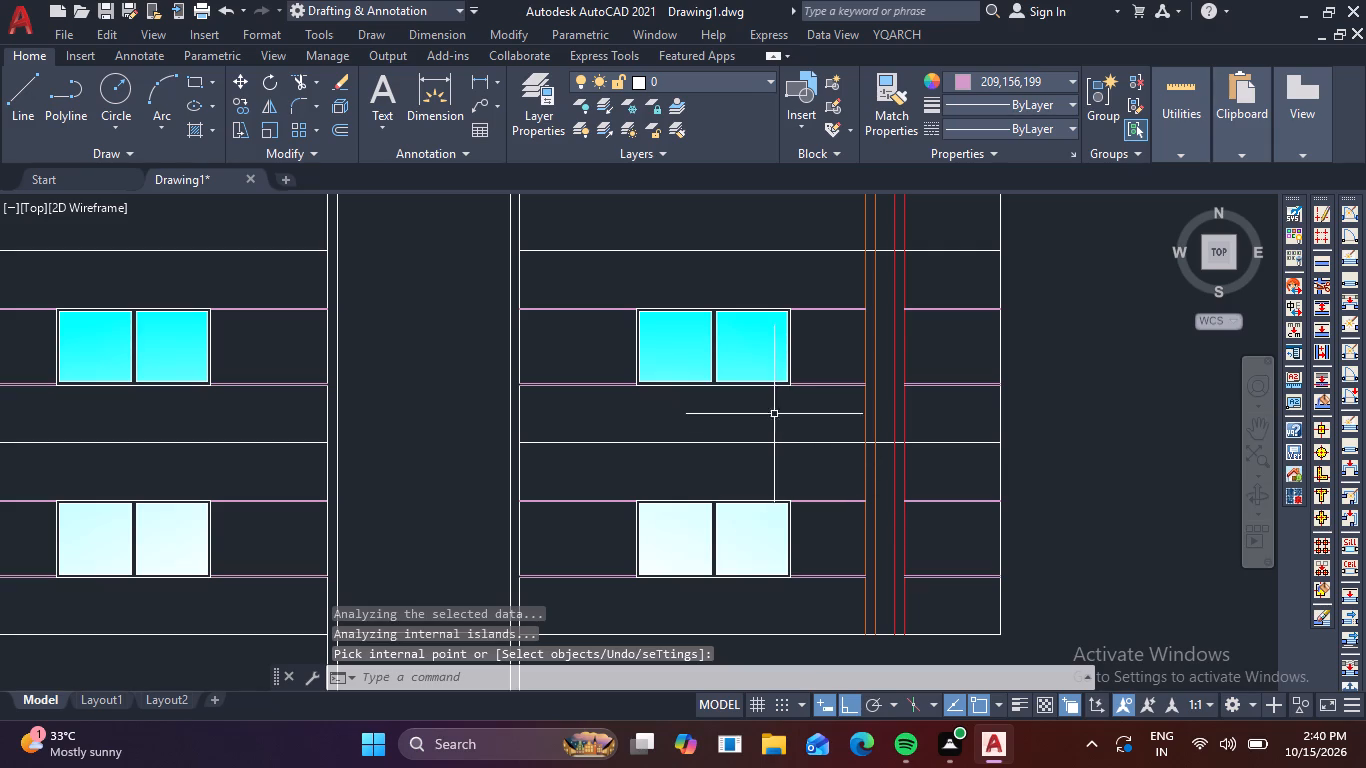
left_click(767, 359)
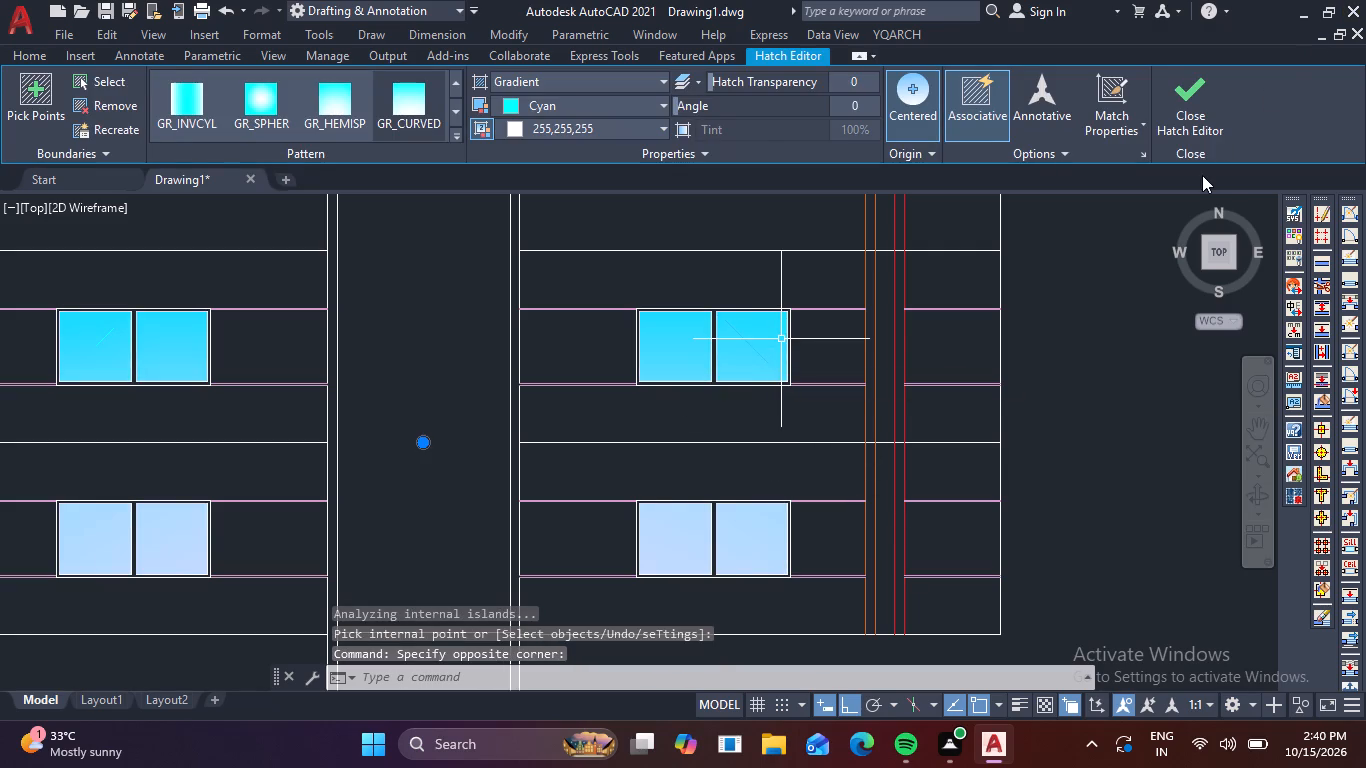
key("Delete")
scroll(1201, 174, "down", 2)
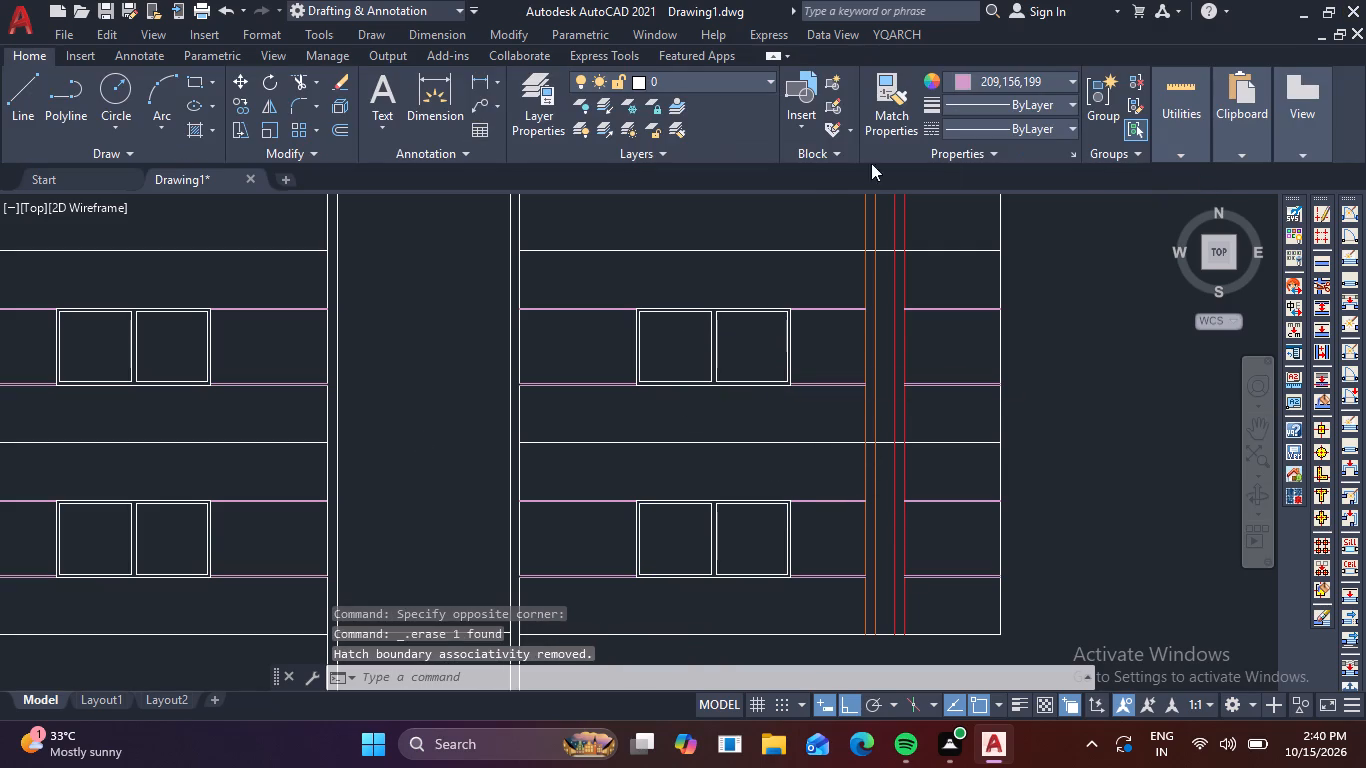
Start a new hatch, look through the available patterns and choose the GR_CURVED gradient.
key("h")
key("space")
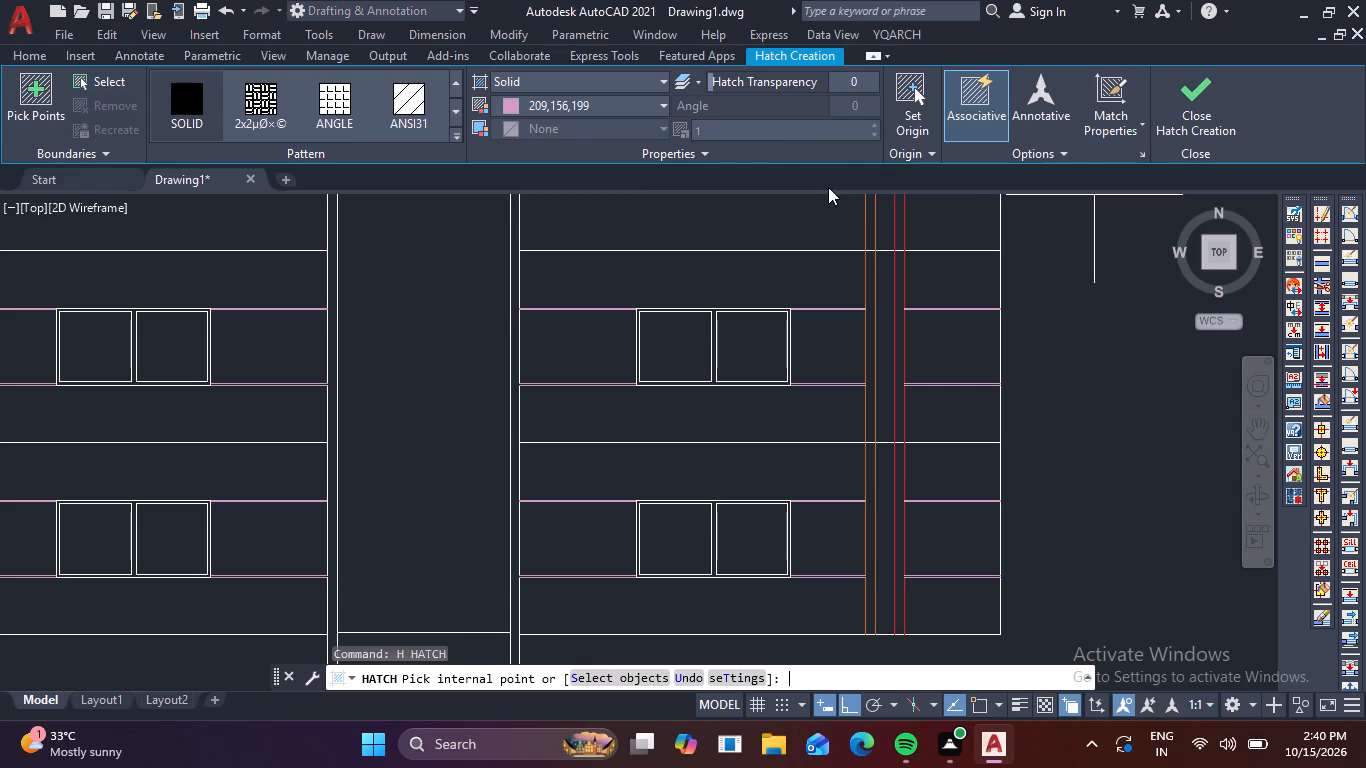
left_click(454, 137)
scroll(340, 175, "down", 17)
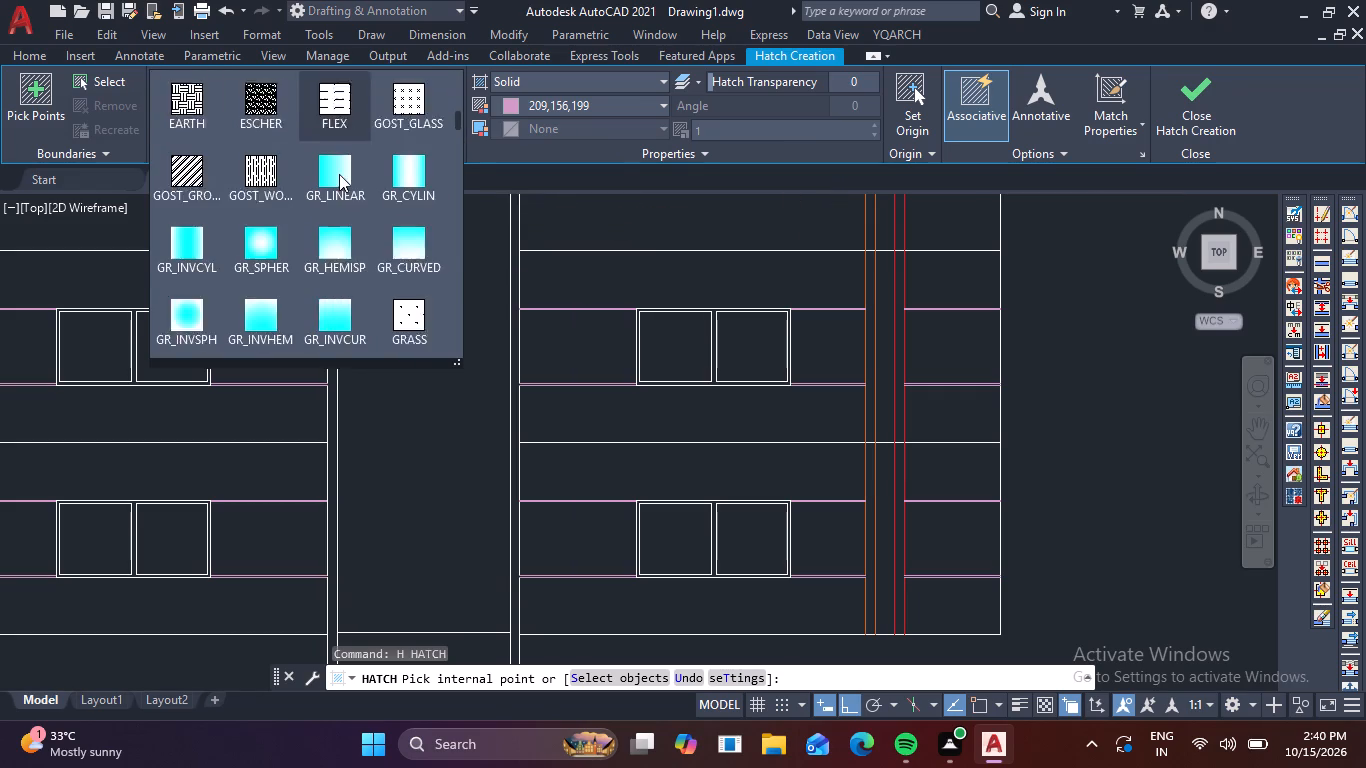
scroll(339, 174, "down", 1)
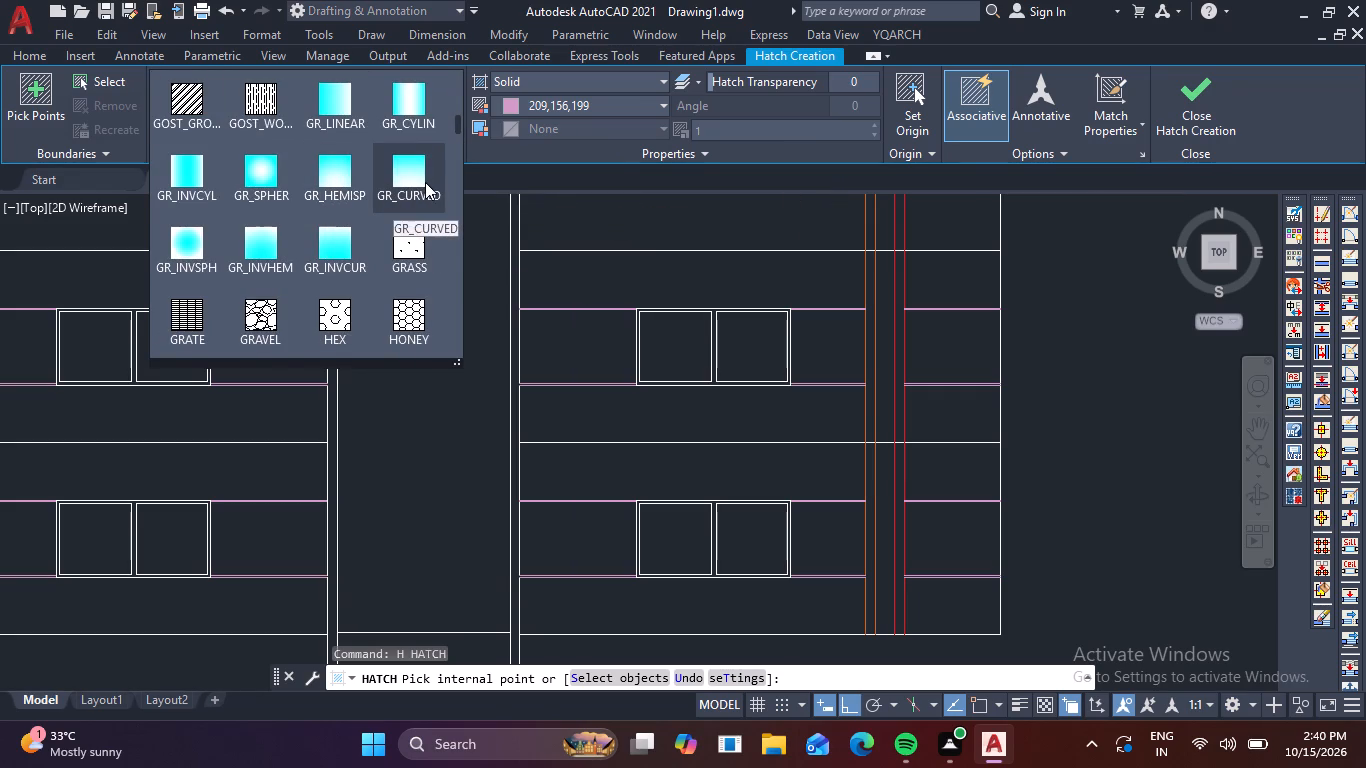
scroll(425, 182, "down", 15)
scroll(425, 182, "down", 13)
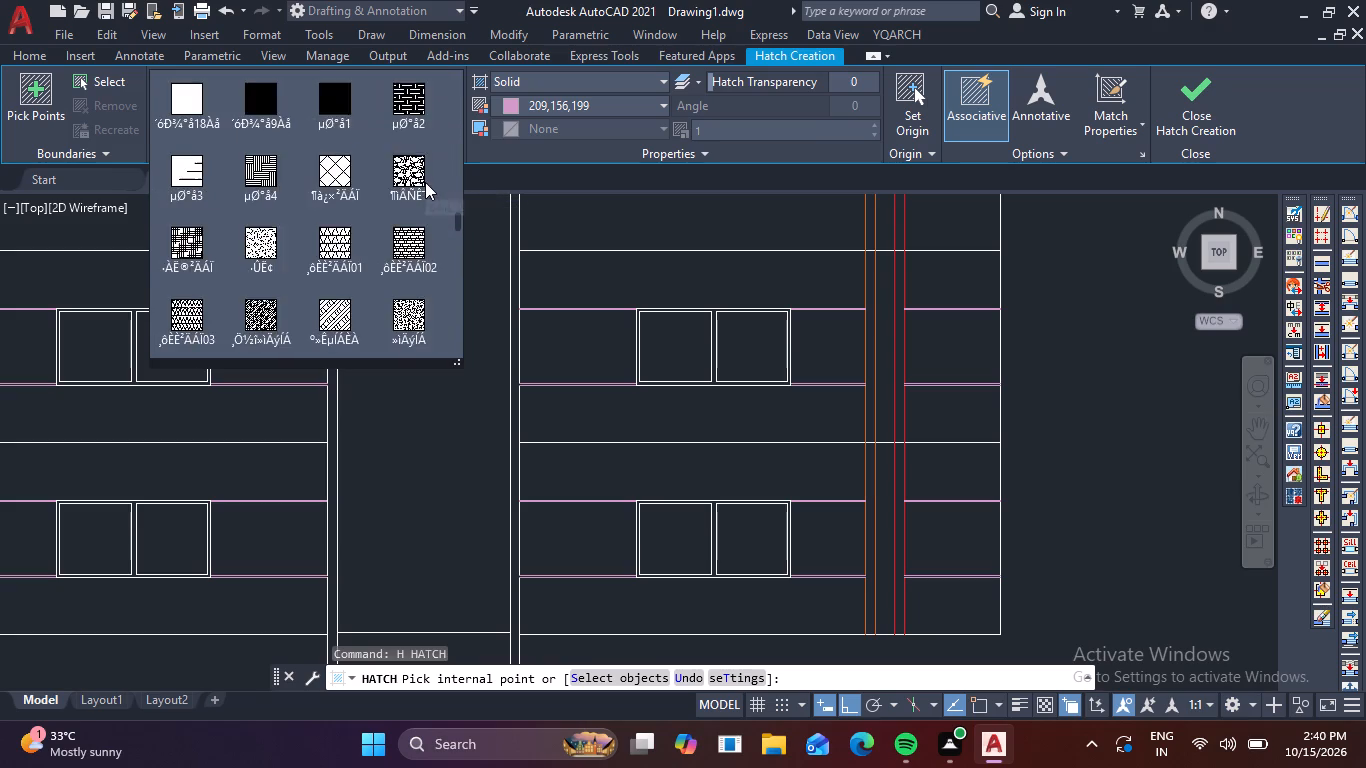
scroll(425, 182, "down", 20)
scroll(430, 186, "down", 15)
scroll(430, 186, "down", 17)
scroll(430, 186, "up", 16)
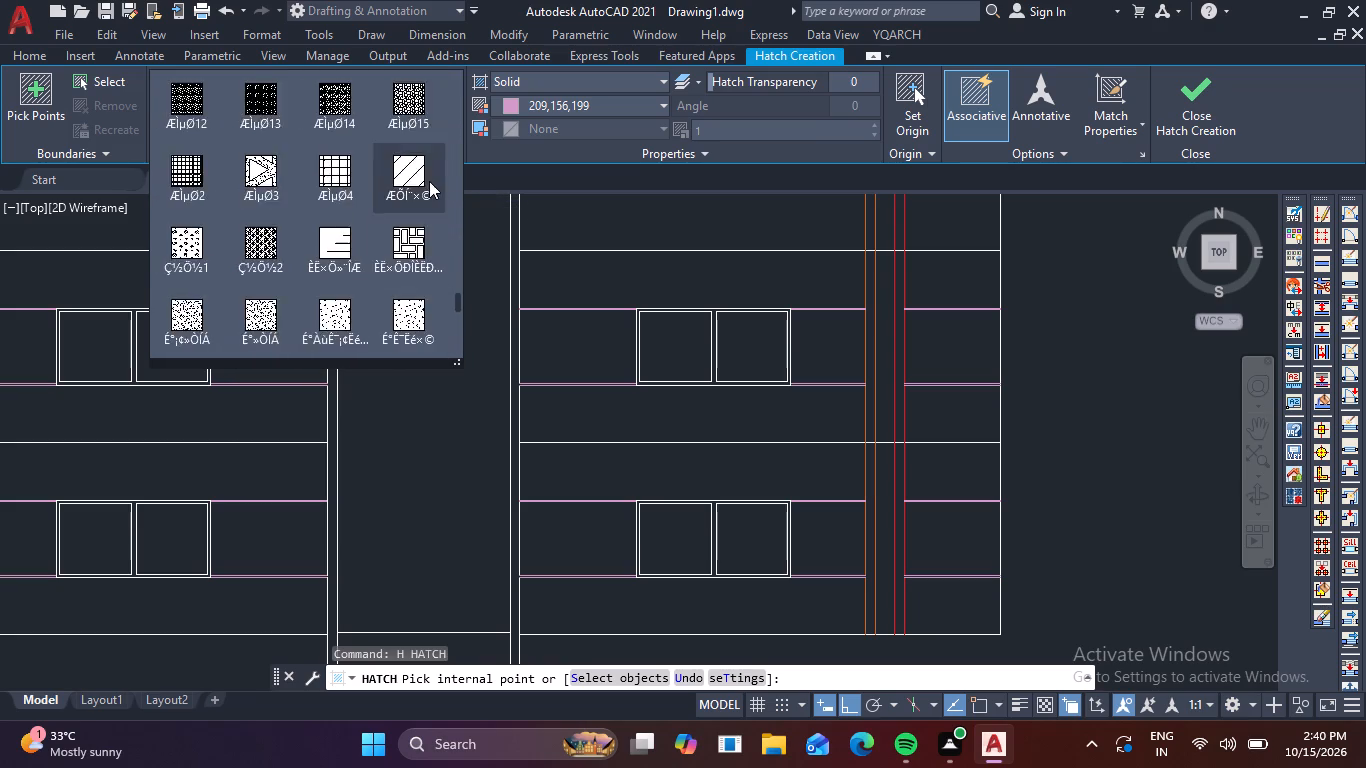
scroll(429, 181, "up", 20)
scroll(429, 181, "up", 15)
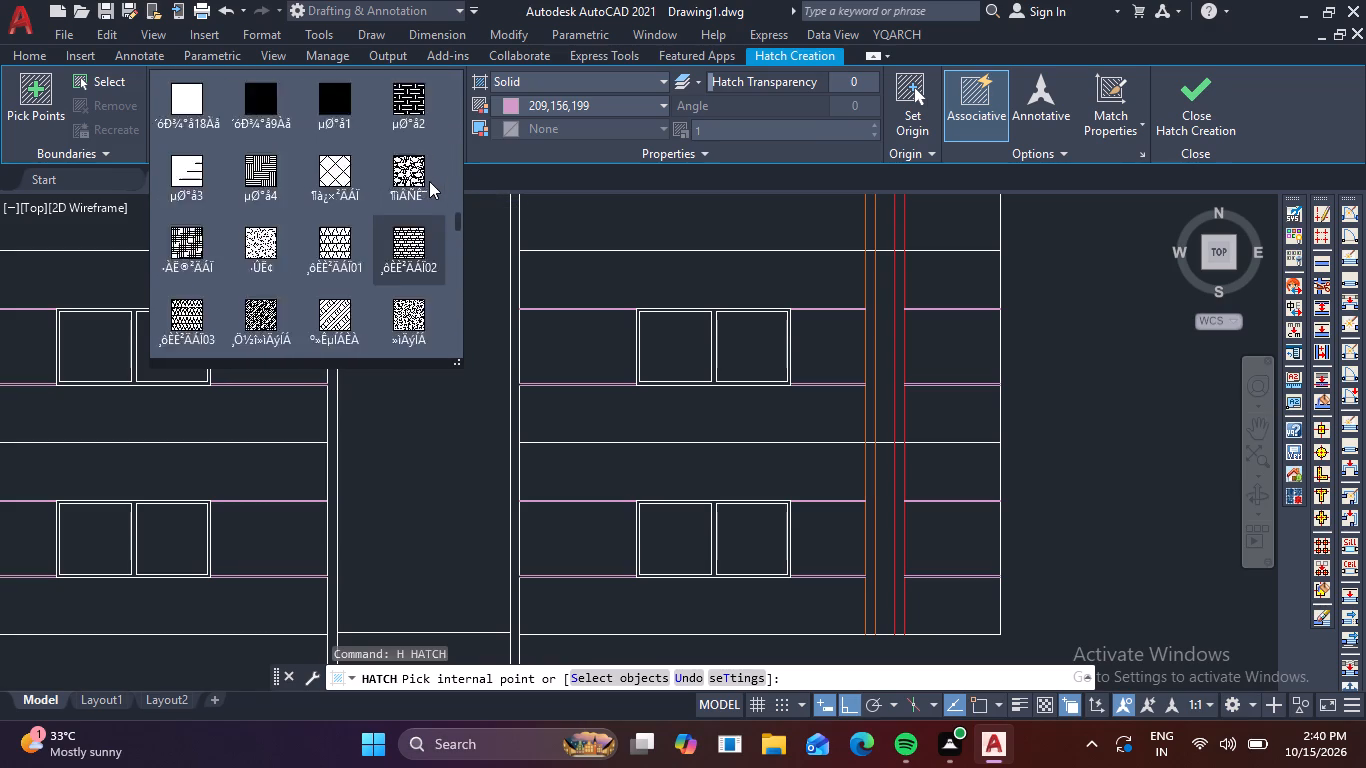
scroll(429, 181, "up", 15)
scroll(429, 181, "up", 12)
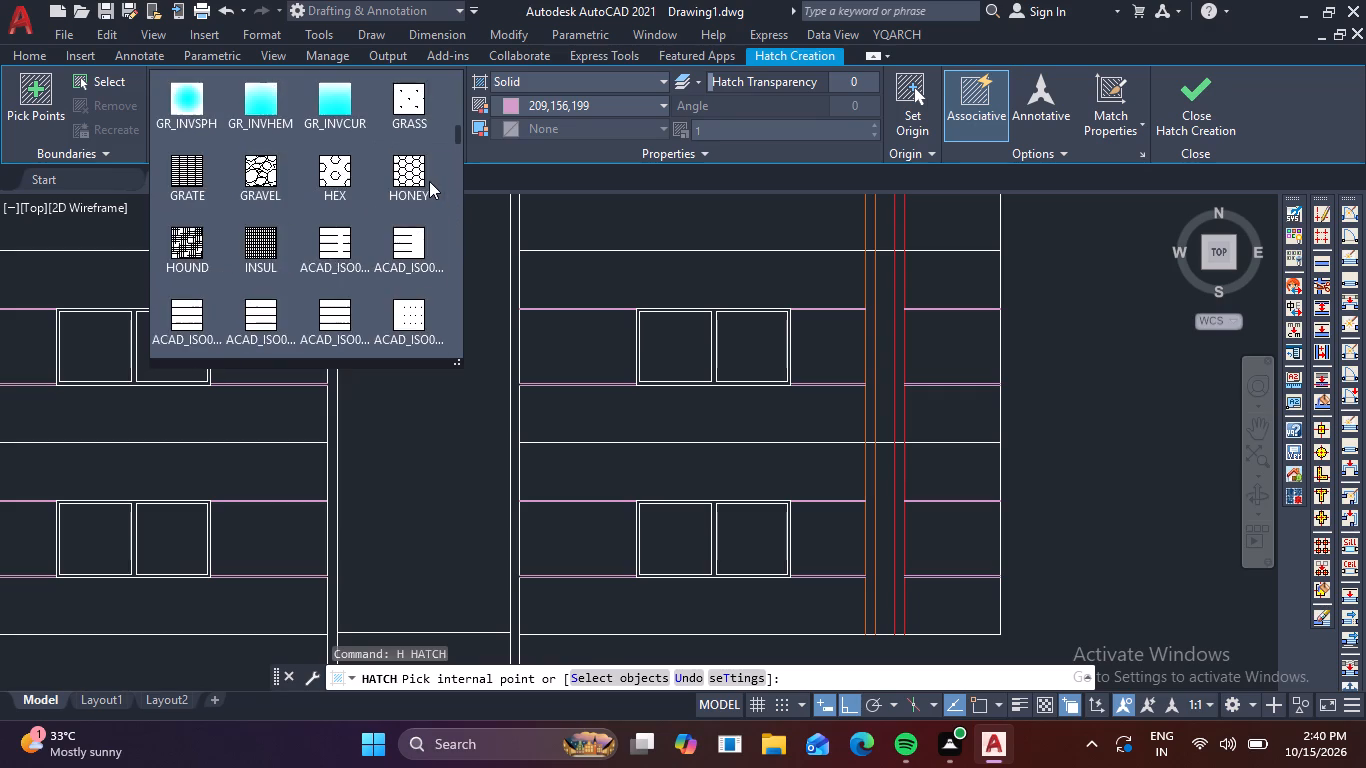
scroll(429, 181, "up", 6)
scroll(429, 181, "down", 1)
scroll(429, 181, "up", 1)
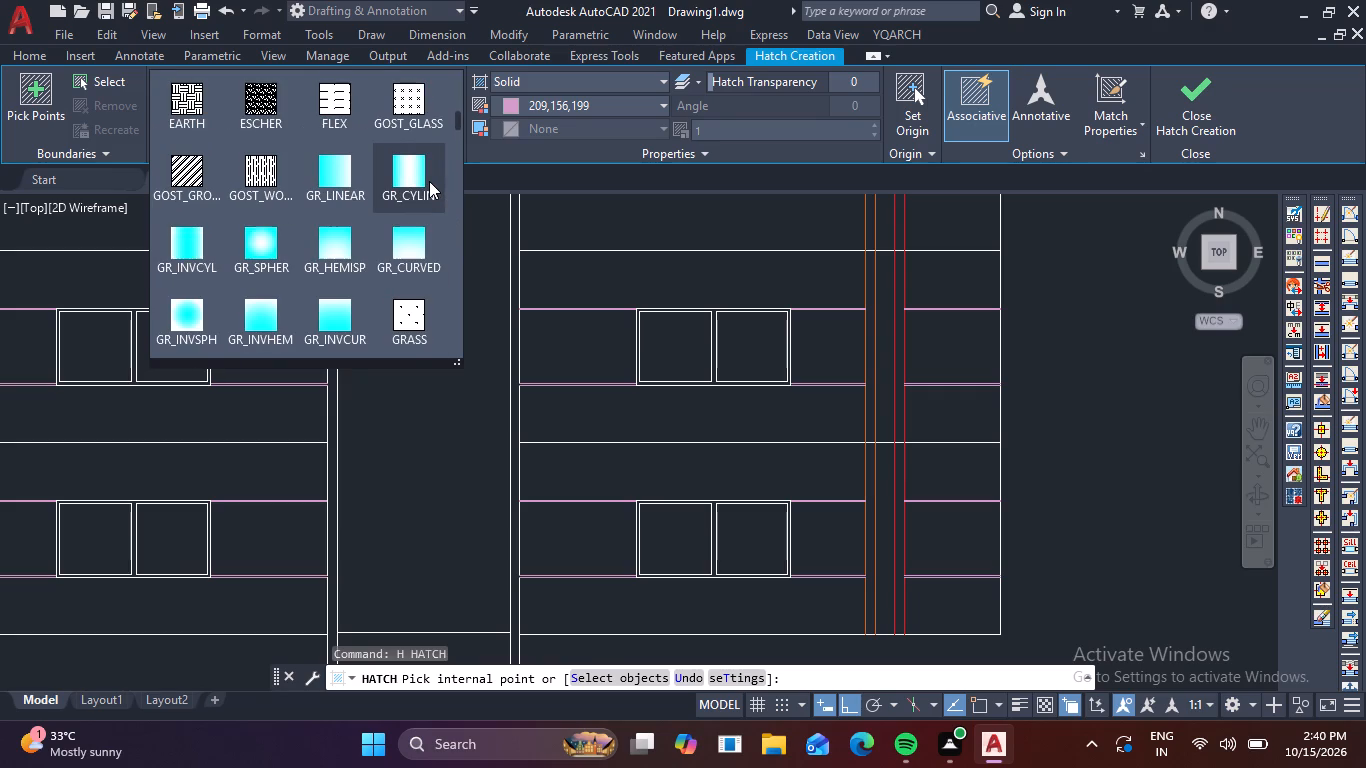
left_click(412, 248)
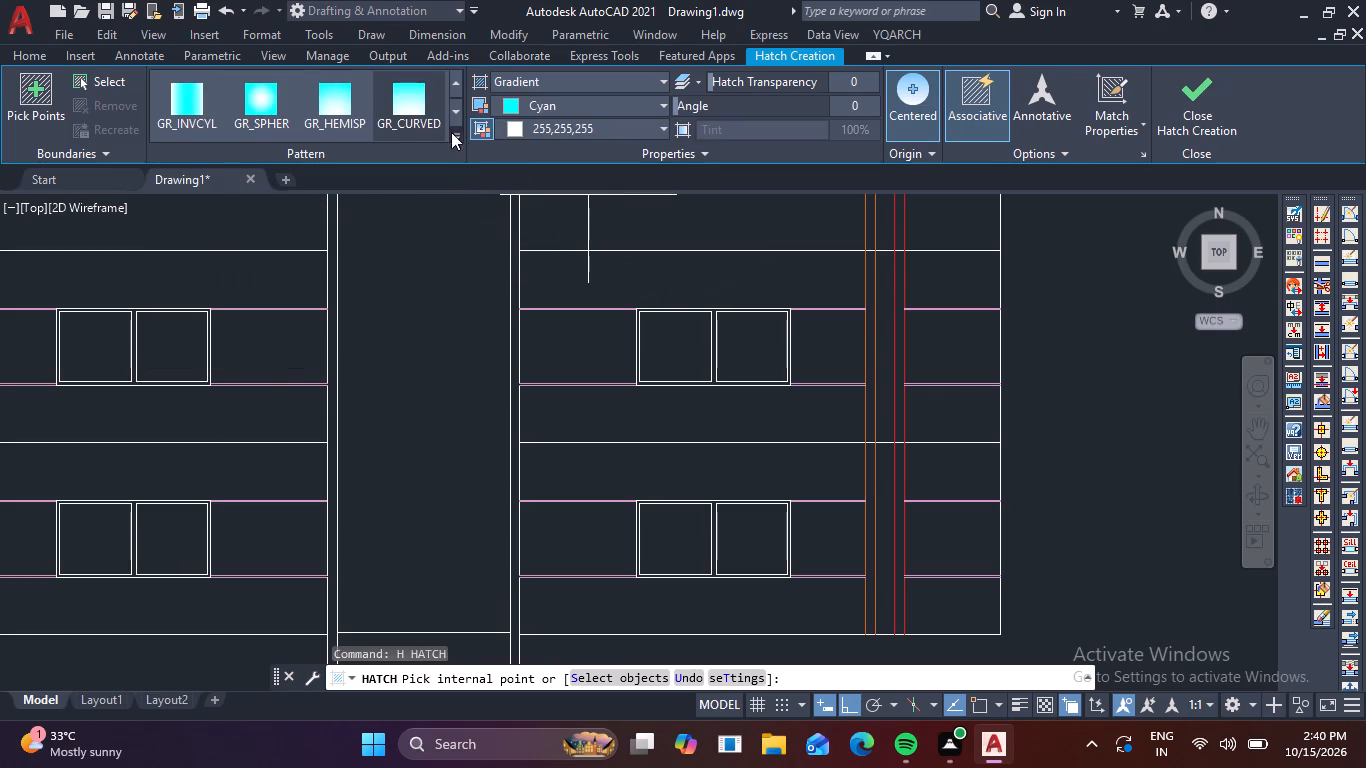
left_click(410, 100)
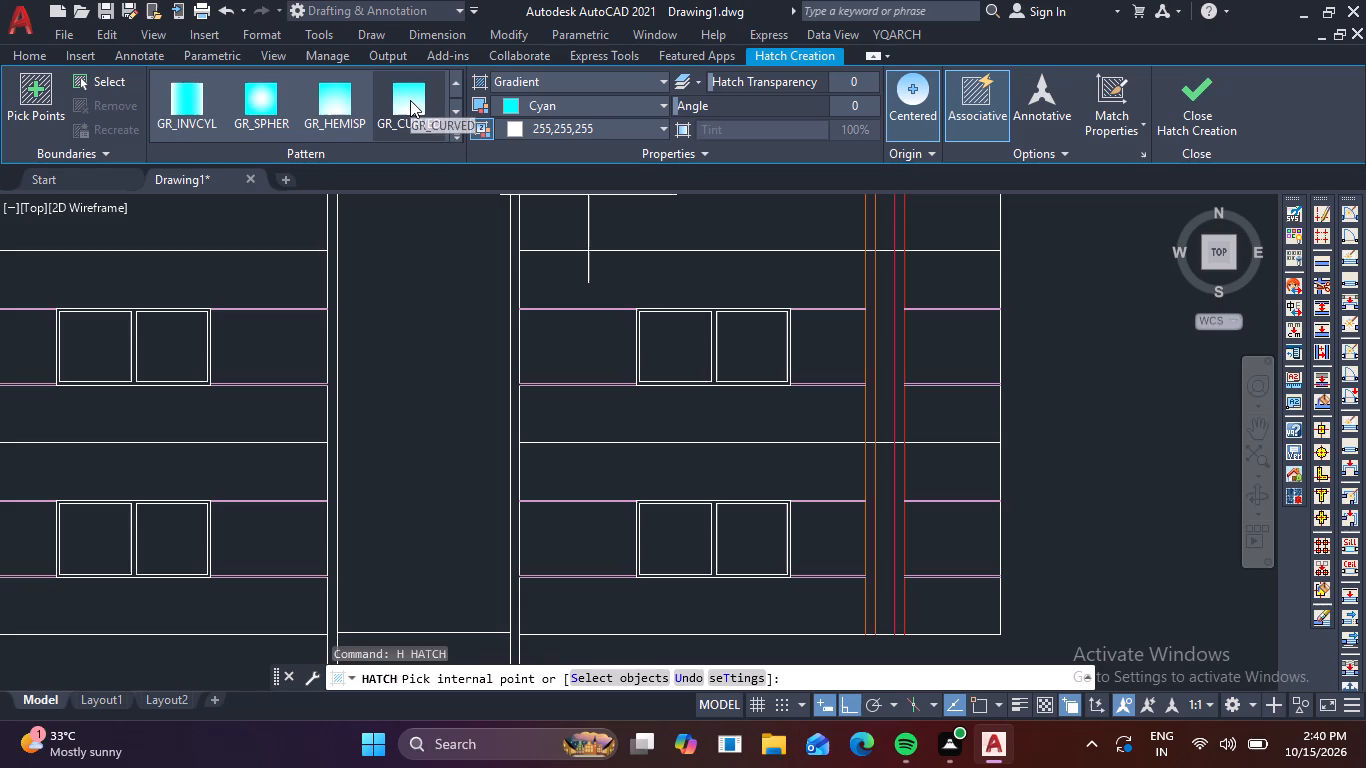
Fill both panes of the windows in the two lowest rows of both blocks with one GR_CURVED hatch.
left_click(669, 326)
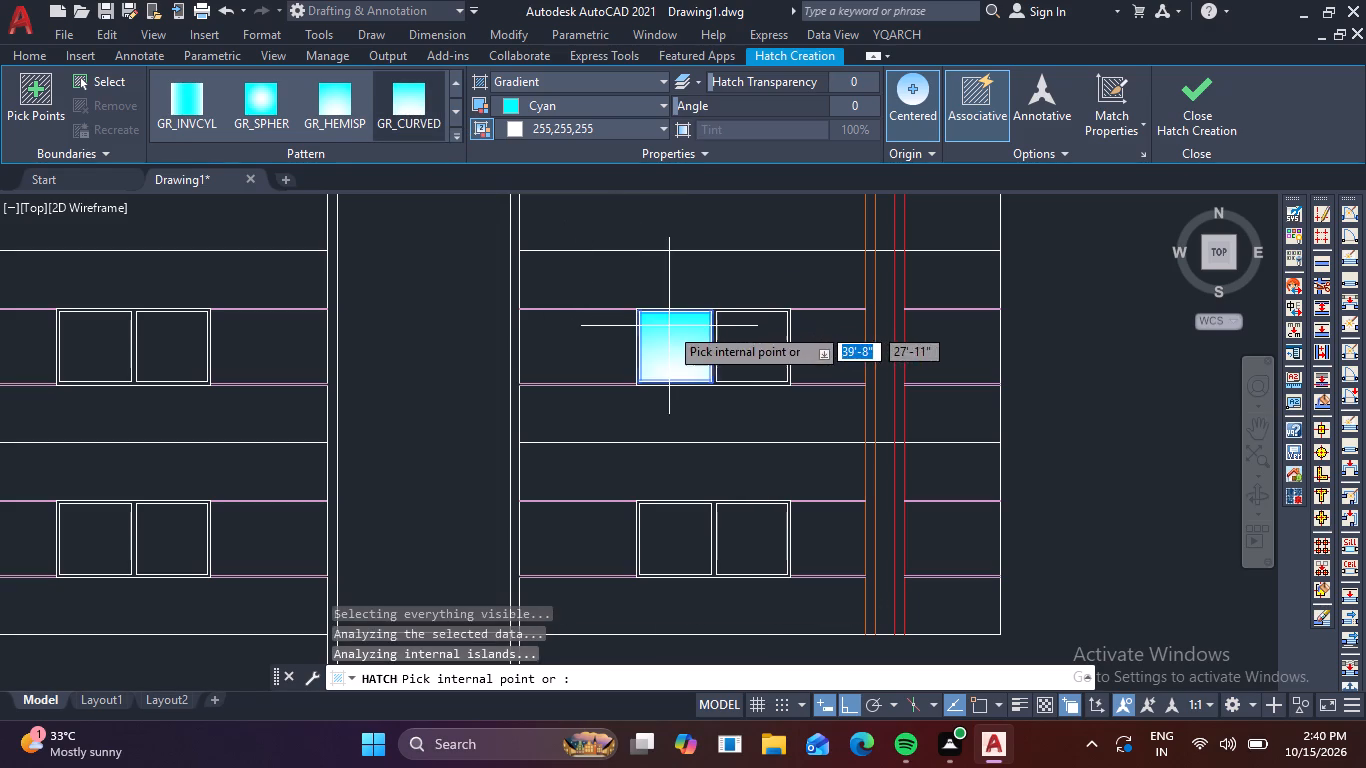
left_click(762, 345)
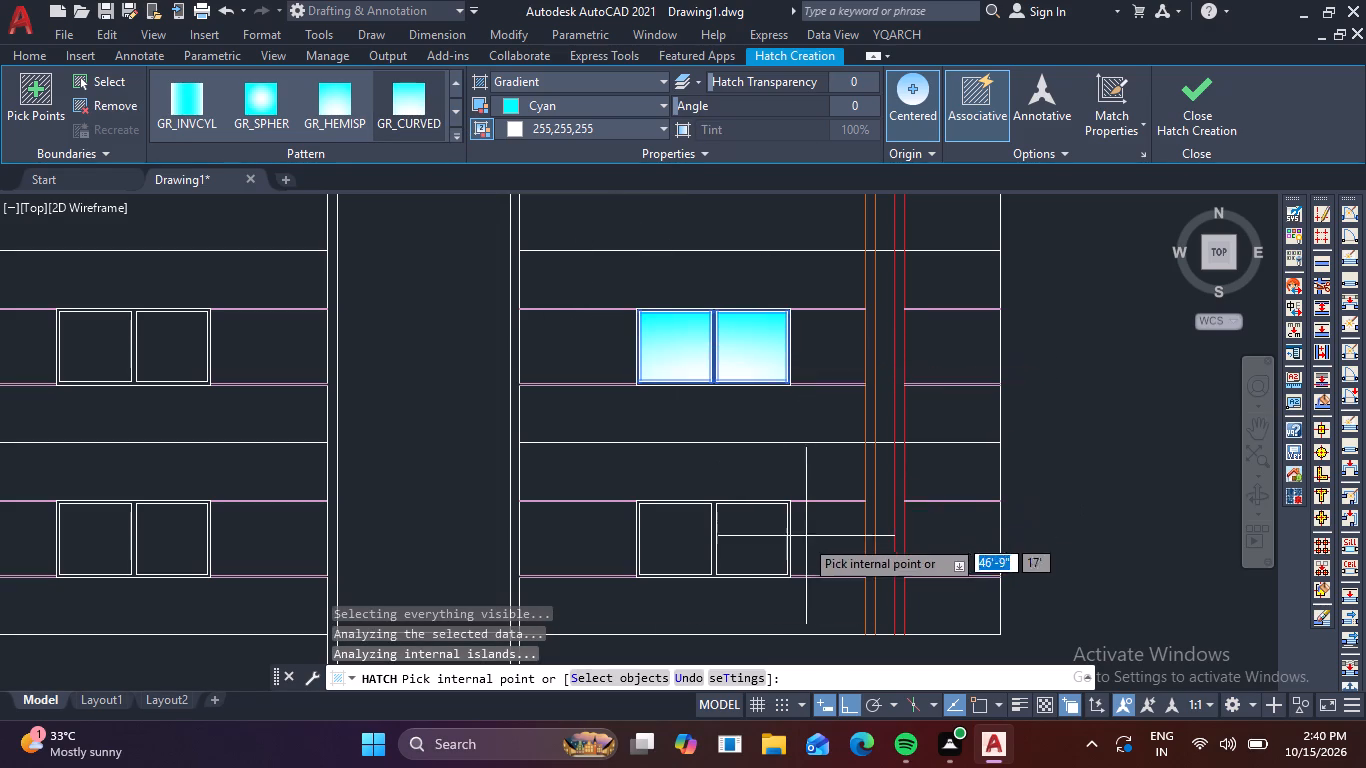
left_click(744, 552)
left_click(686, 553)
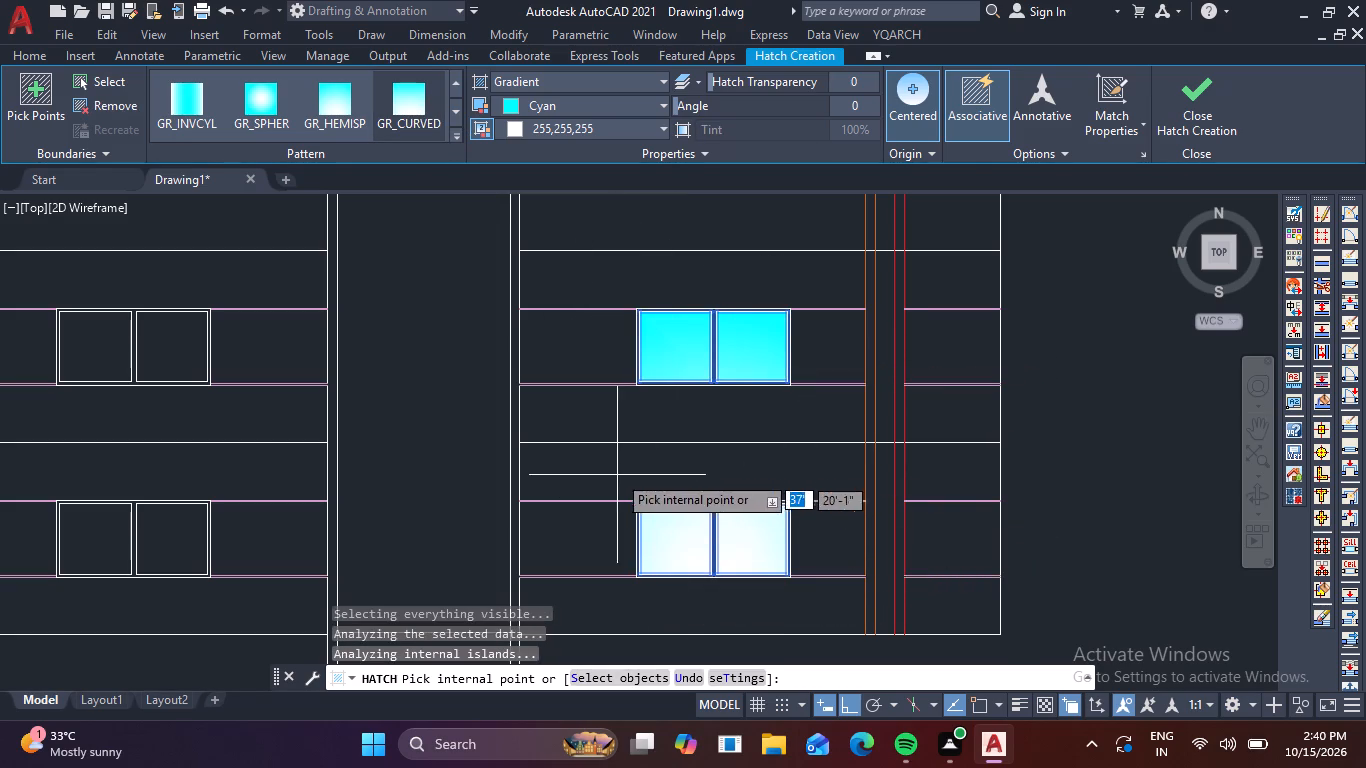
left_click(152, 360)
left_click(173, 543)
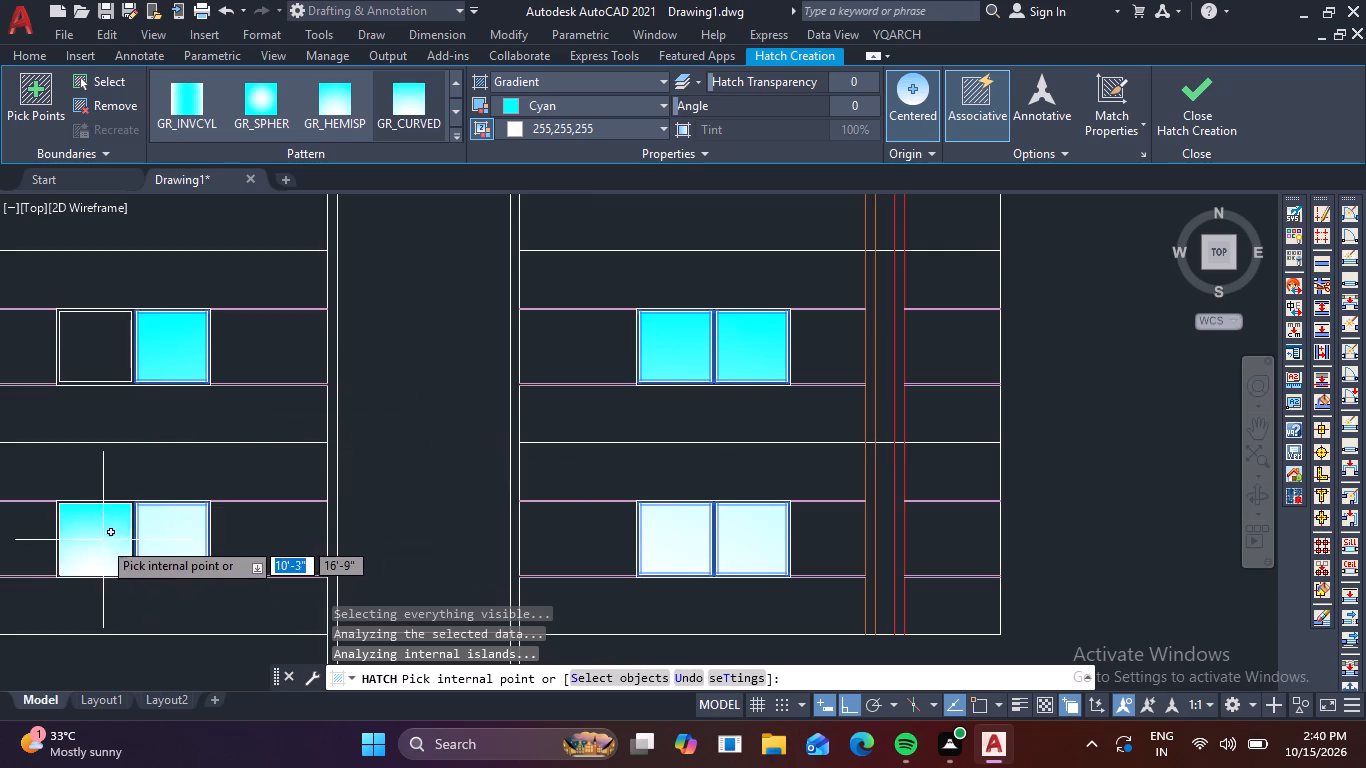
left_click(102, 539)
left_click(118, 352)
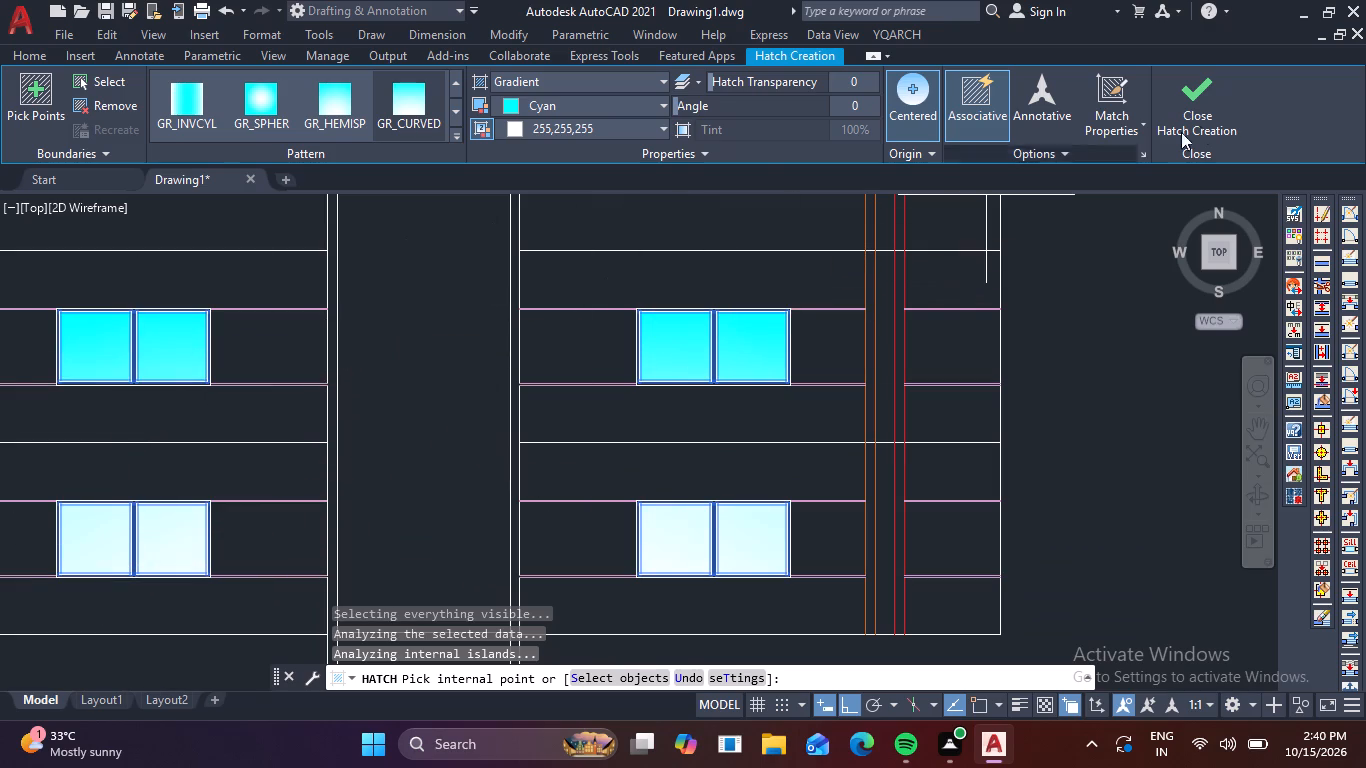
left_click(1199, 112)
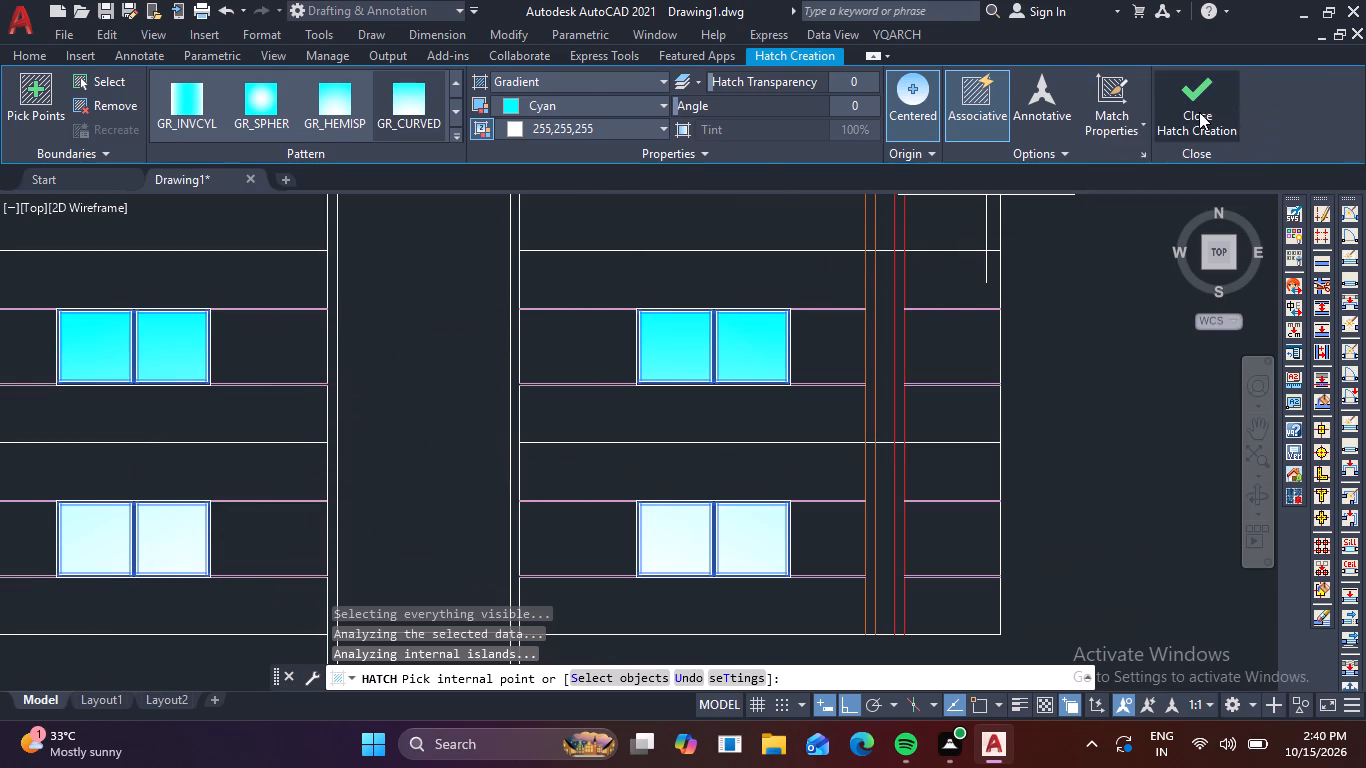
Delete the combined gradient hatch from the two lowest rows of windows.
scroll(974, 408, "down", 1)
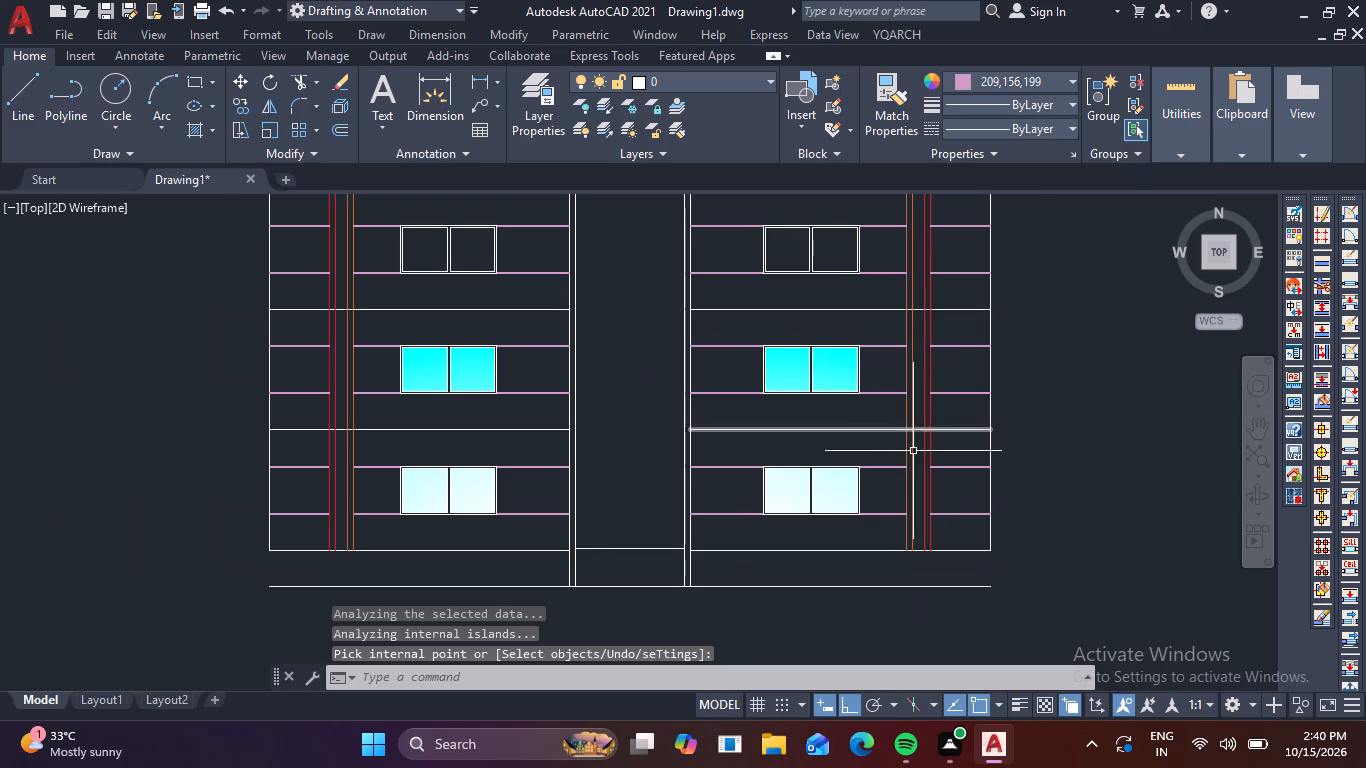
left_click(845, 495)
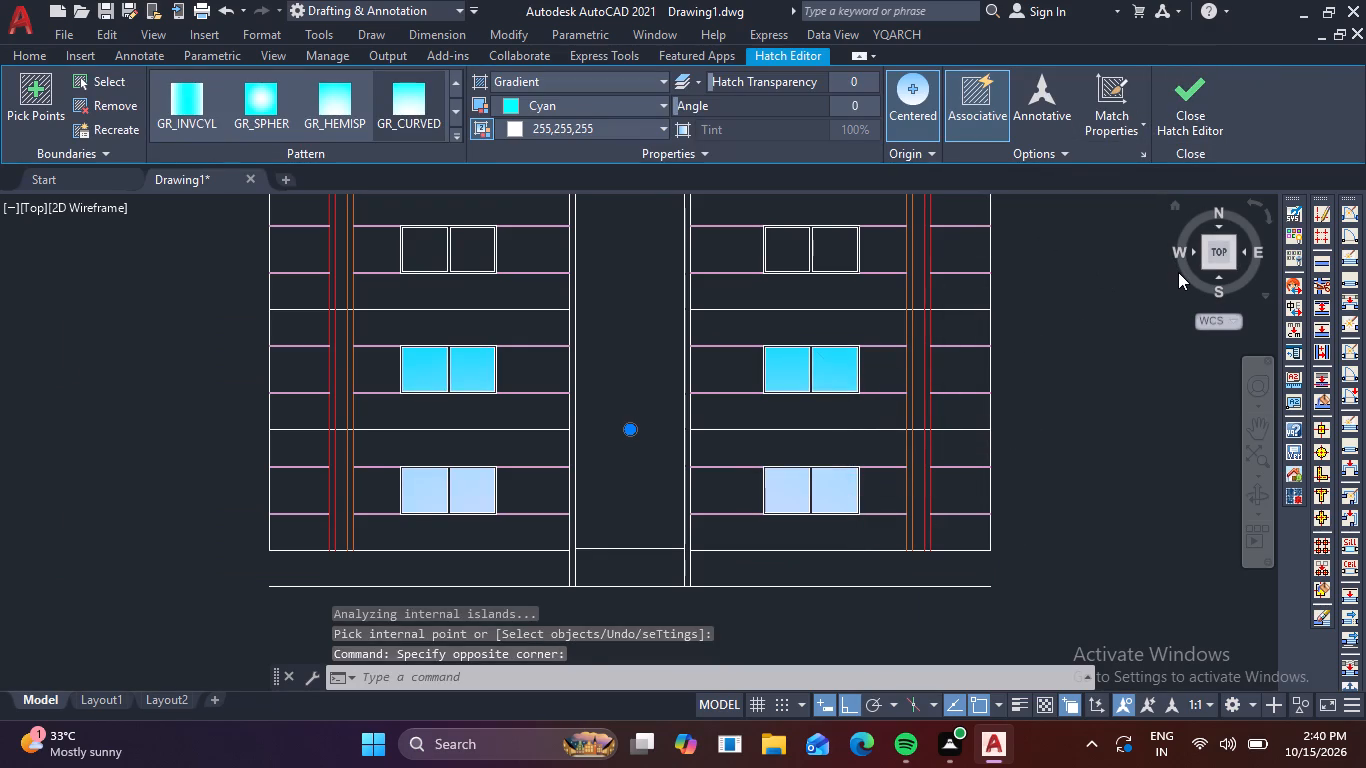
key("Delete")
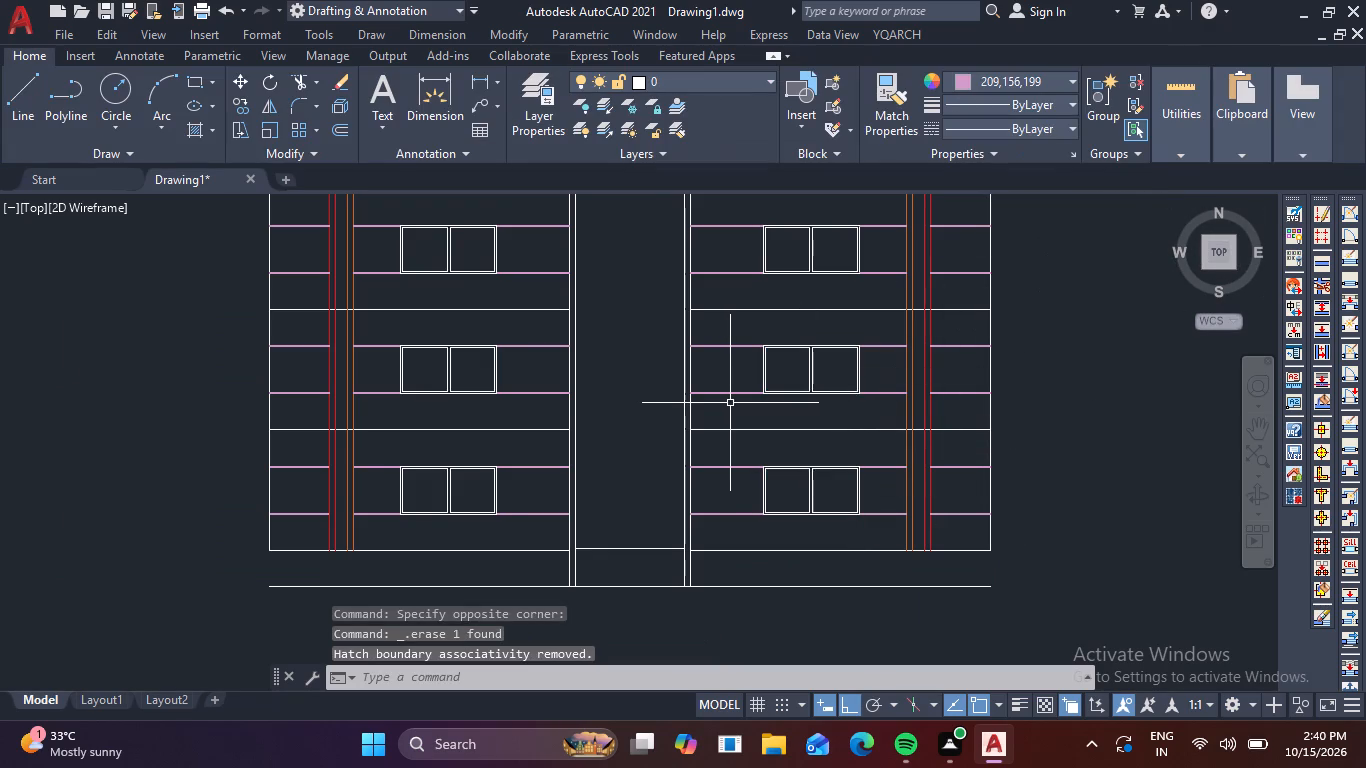
Fill both panes of only the bottom-row windows in both blocks with the GR_CURVED cyan-to-white gradient and finish the hatch.
key("h")
key("space")
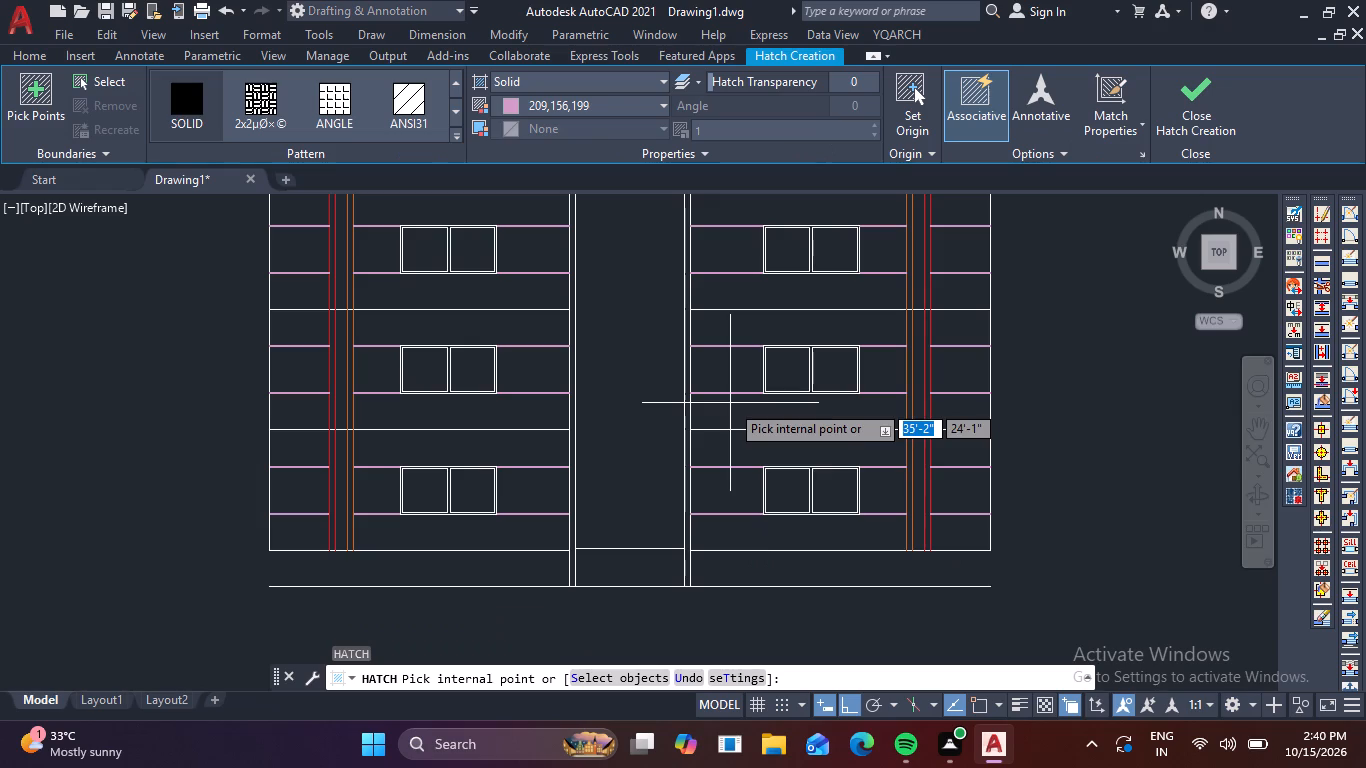
left_click(453, 135)
scroll(388, 149, "down", 9)
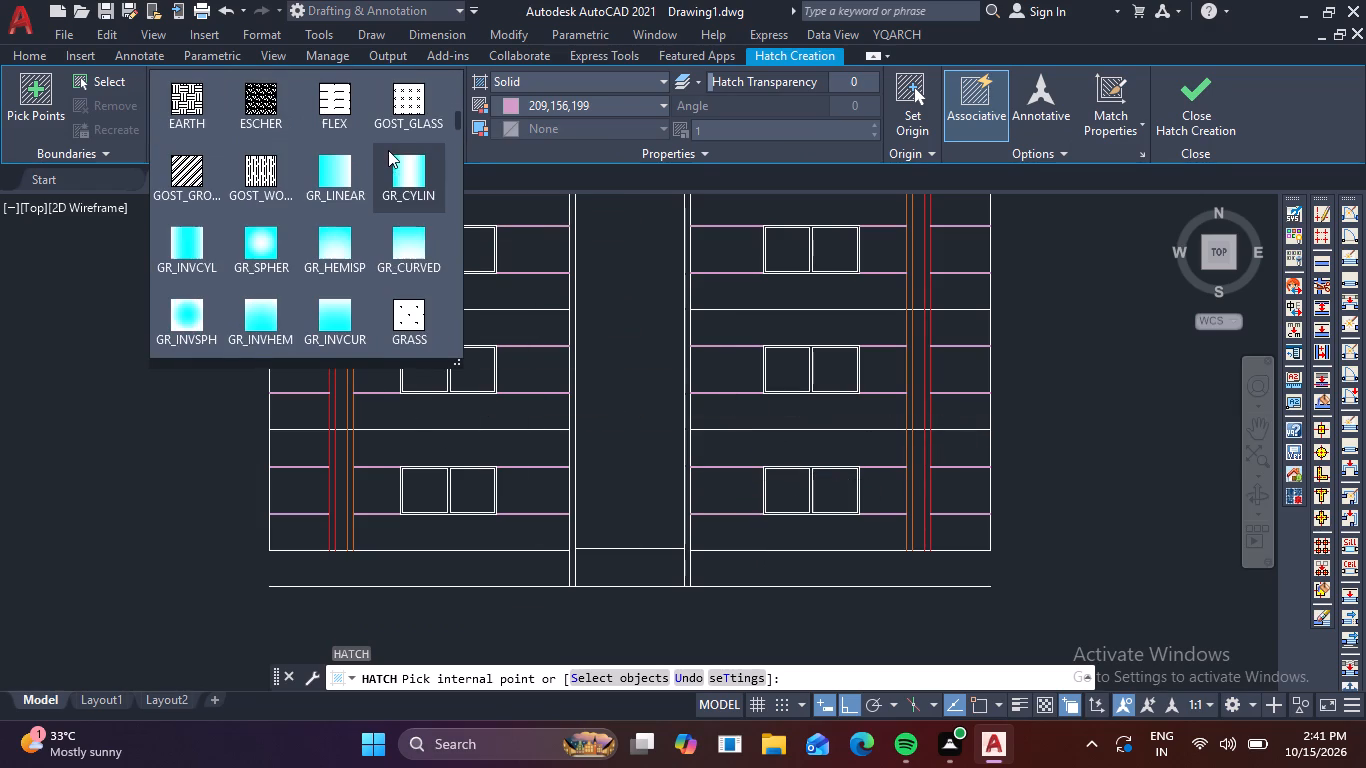
left_click(412, 247)
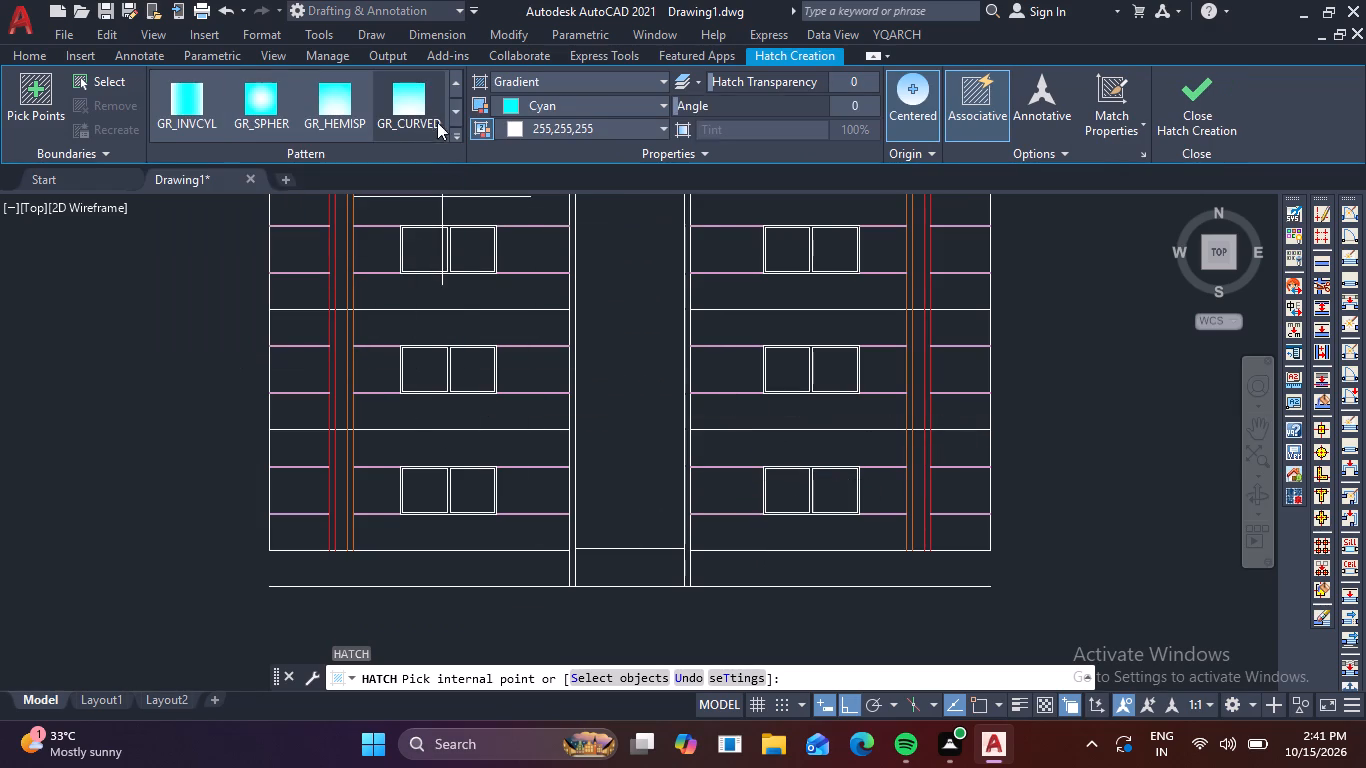
left_click(412, 91)
left_click(409, 481)
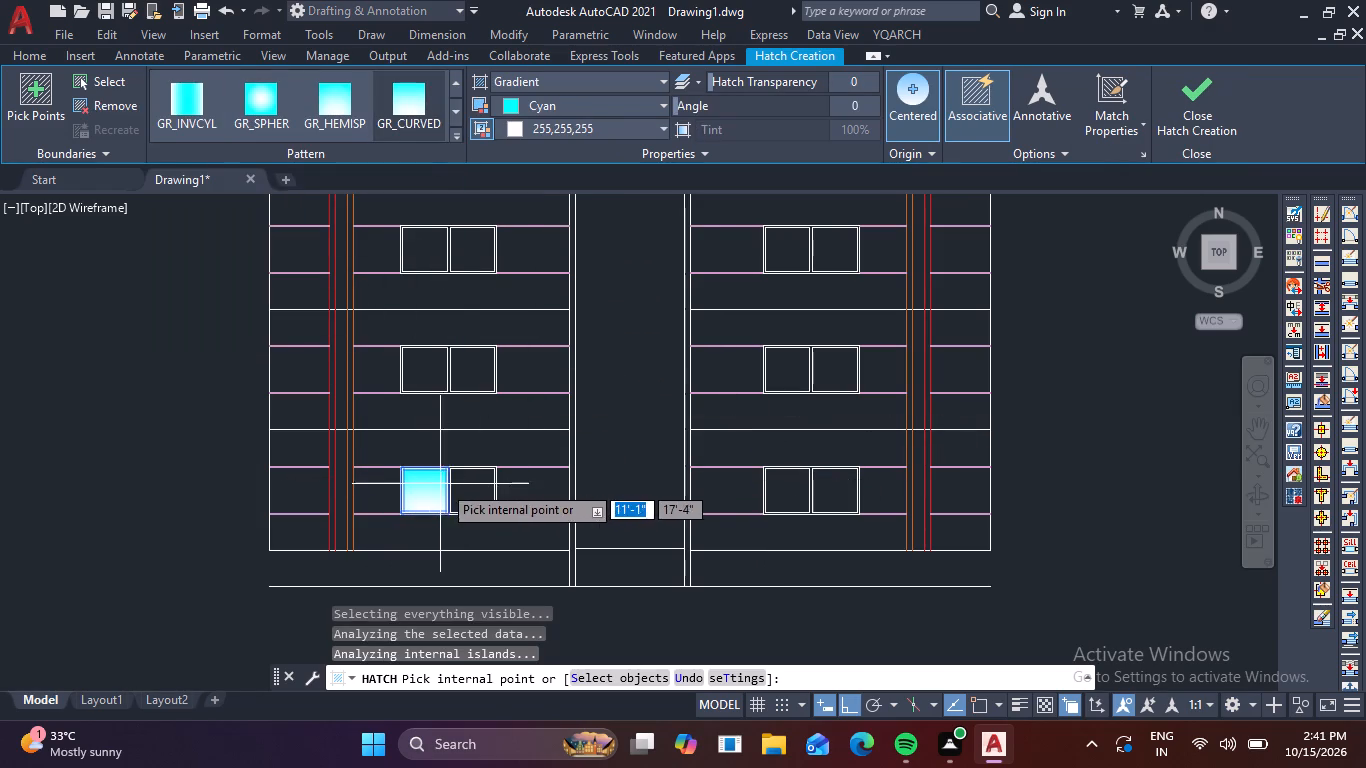
left_click(462, 484)
left_click(784, 488)
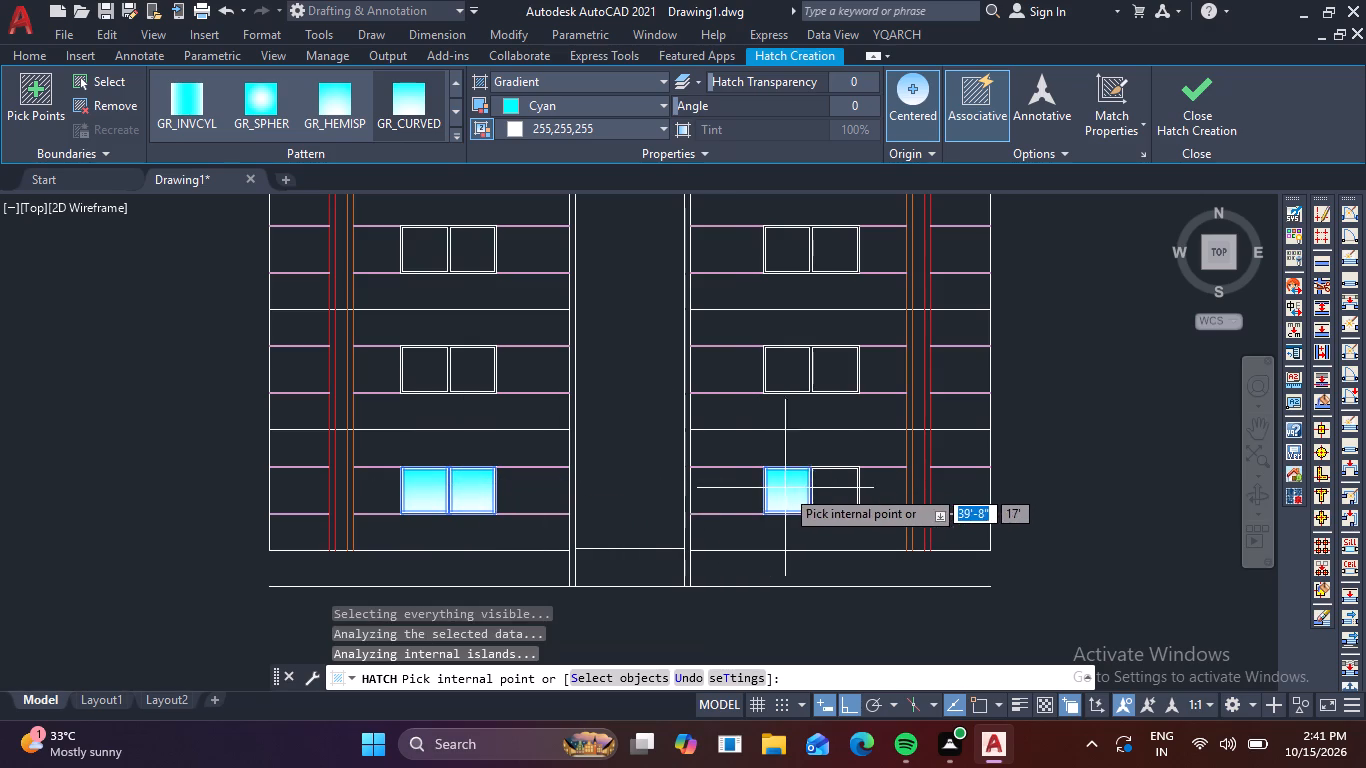
left_click(846, 486)
left_click(1197, 109)
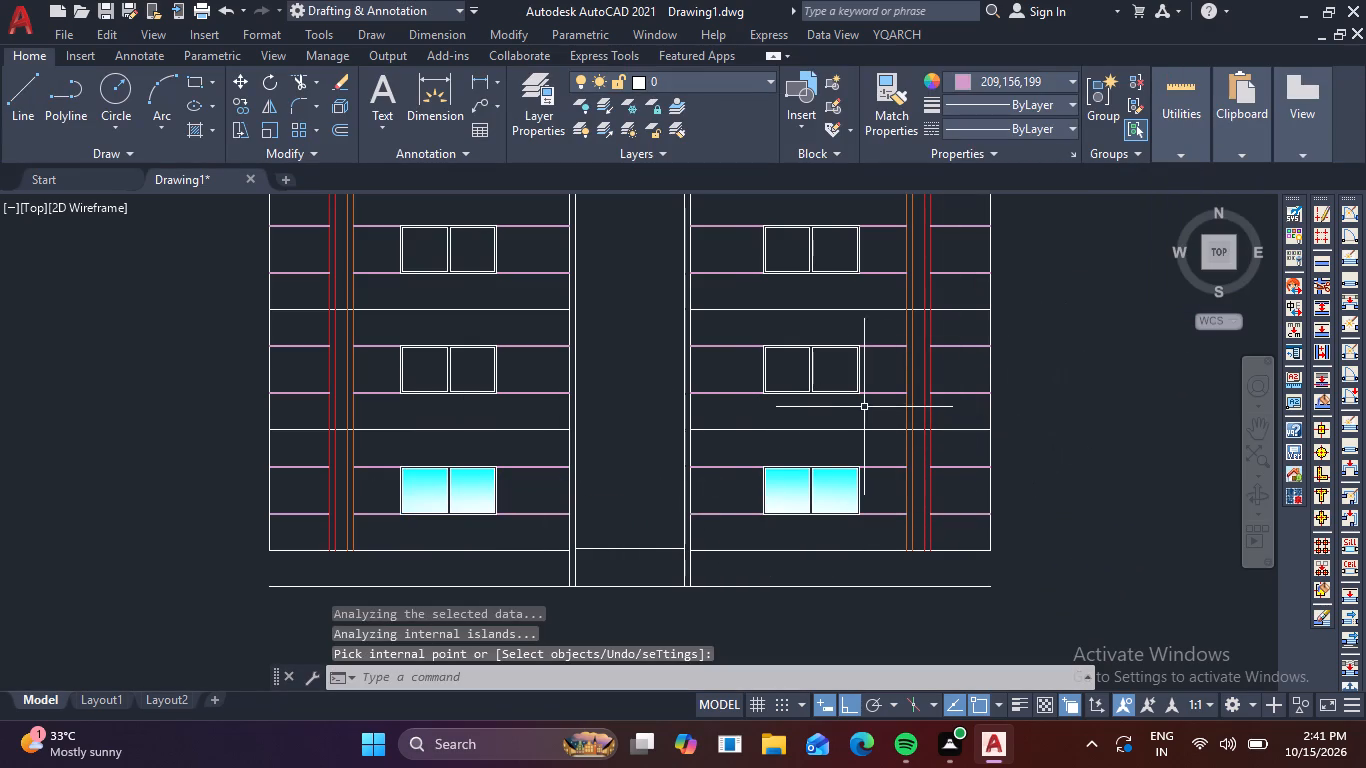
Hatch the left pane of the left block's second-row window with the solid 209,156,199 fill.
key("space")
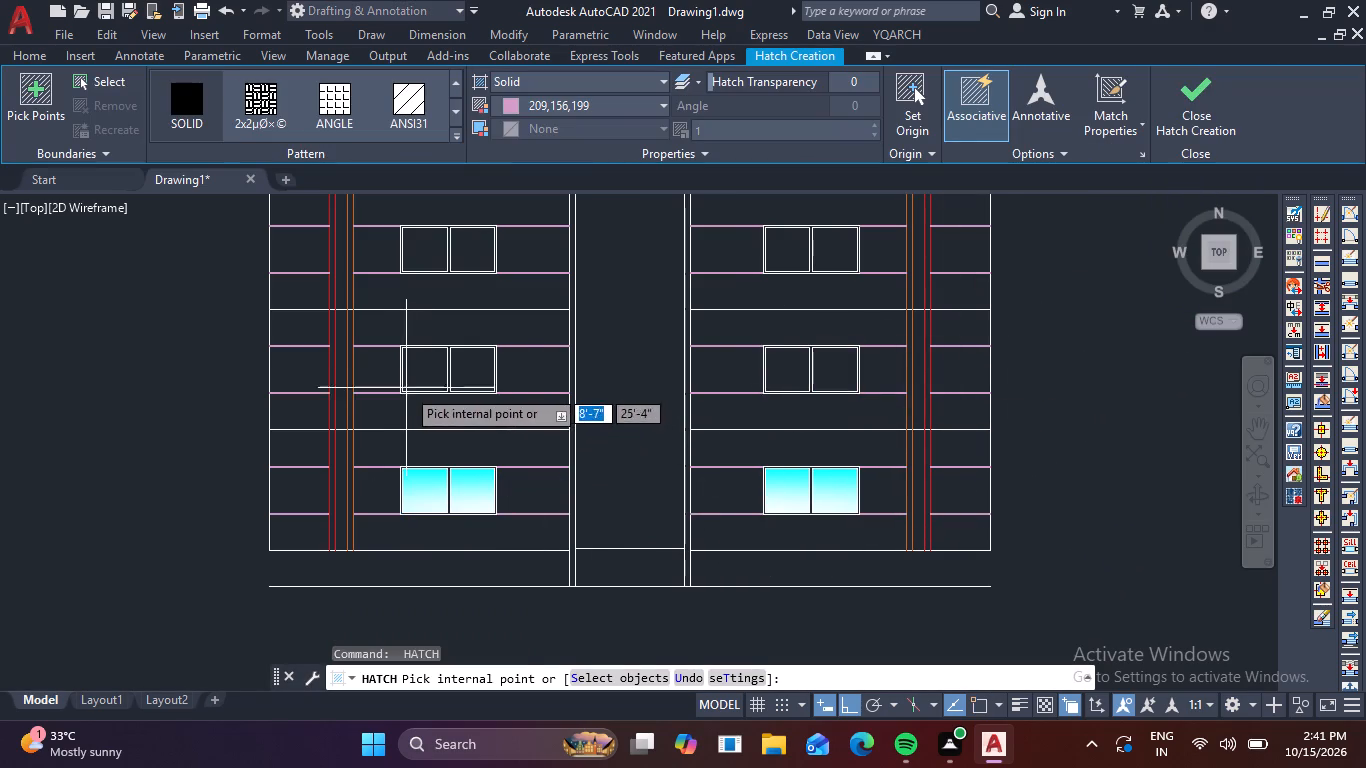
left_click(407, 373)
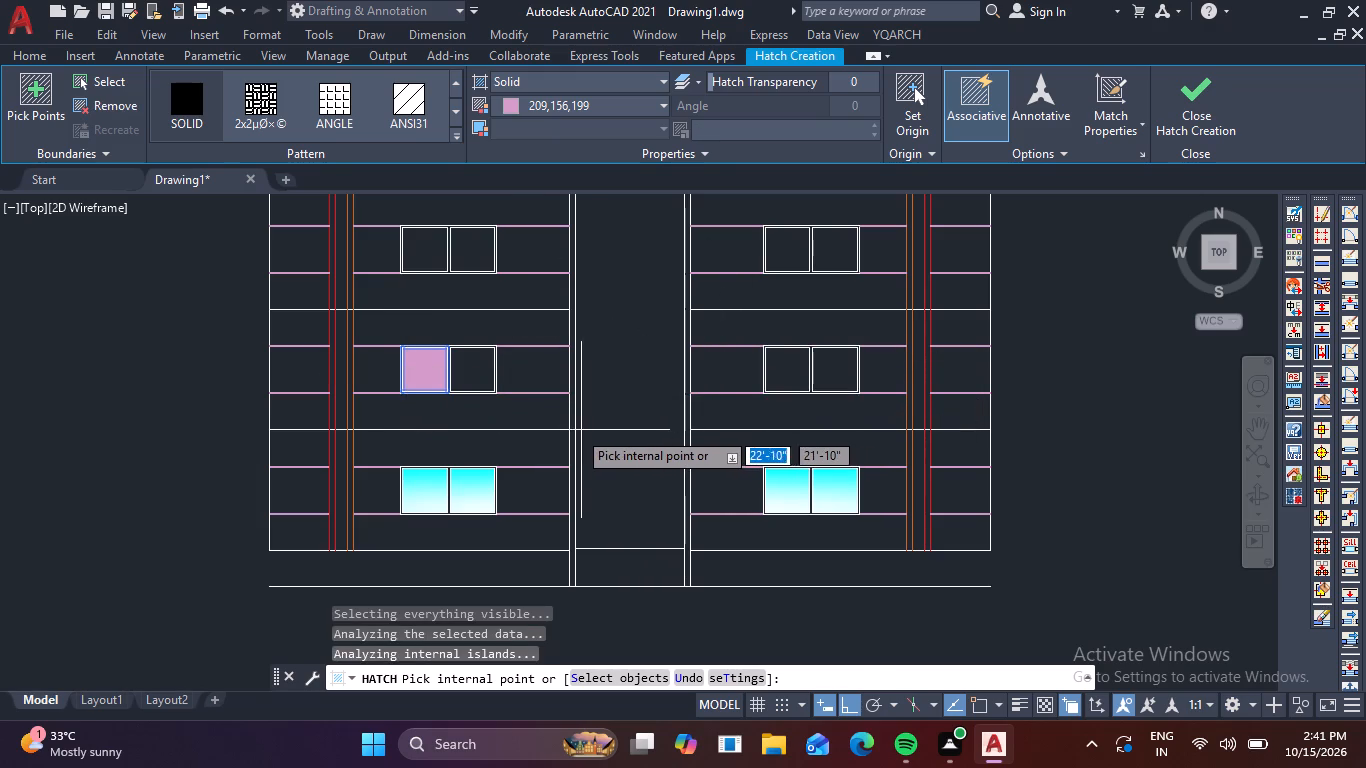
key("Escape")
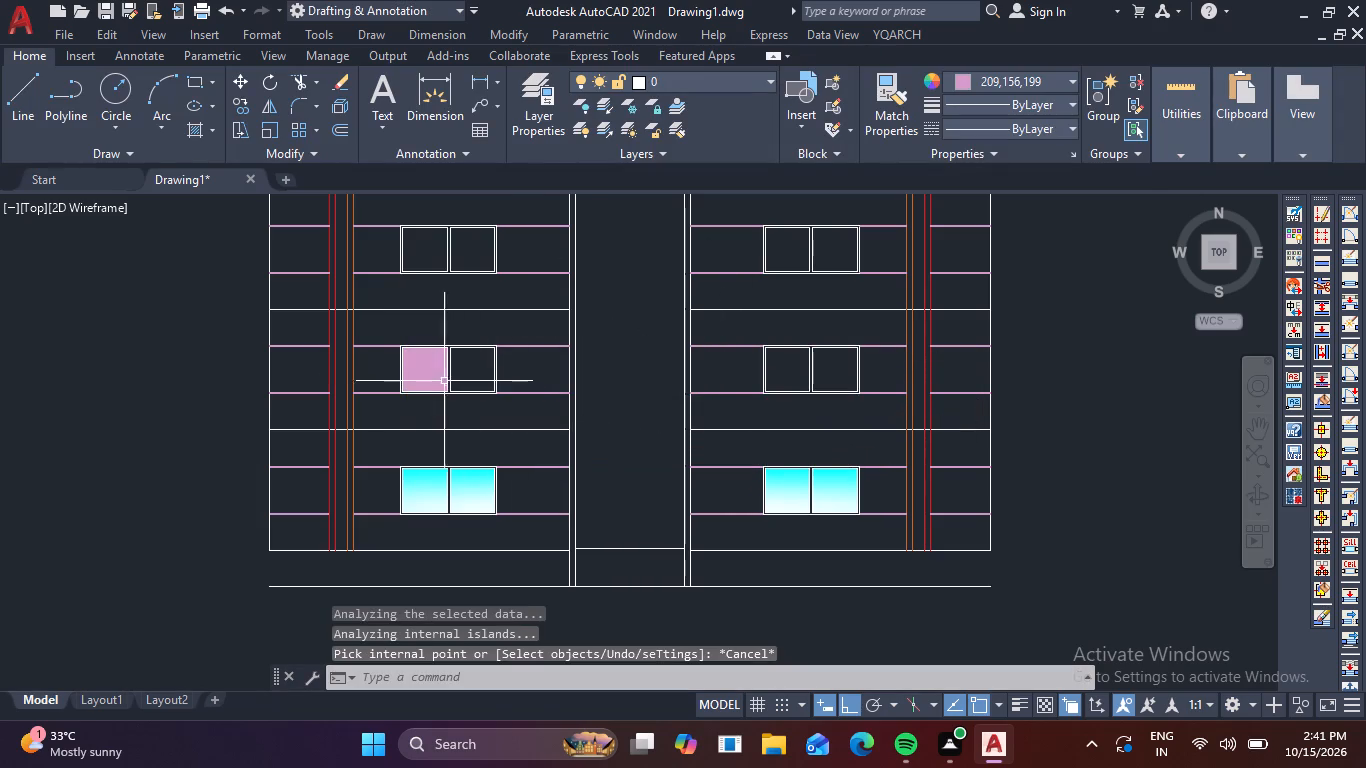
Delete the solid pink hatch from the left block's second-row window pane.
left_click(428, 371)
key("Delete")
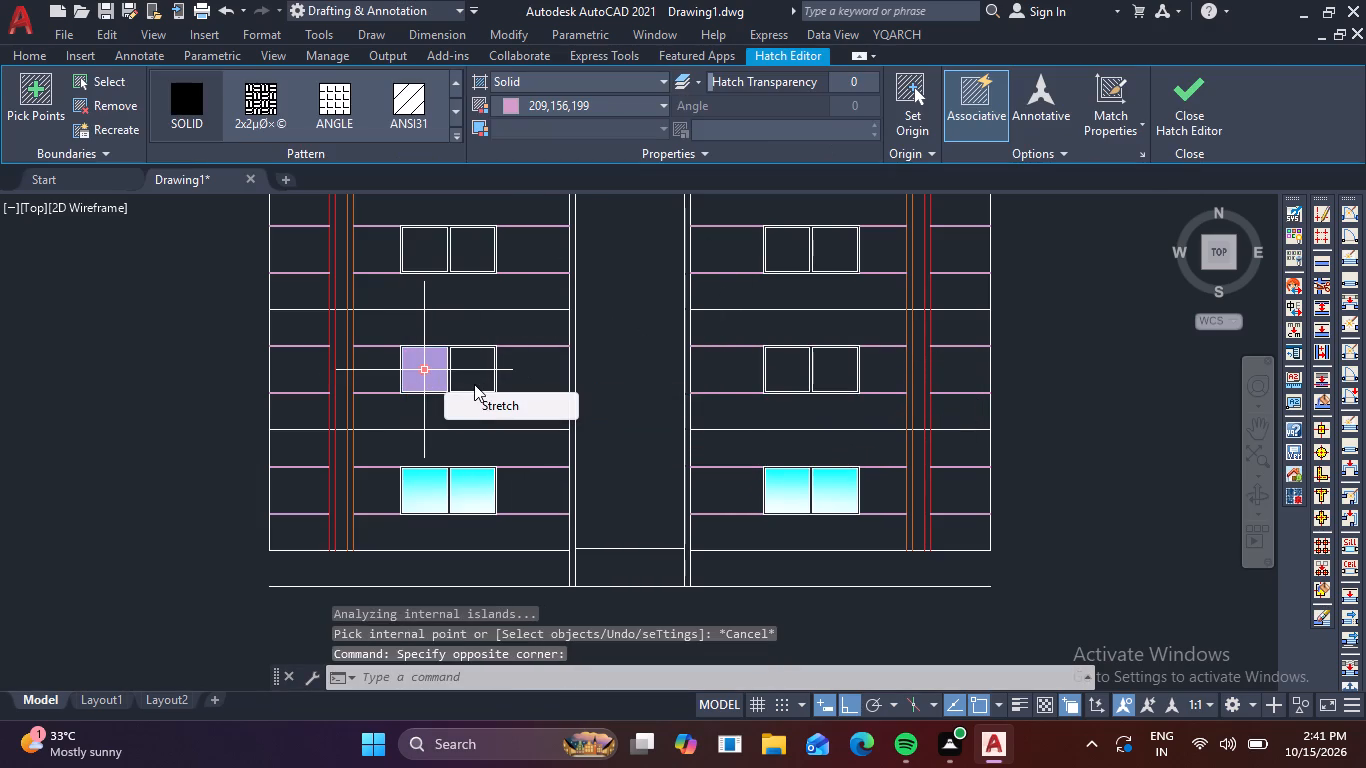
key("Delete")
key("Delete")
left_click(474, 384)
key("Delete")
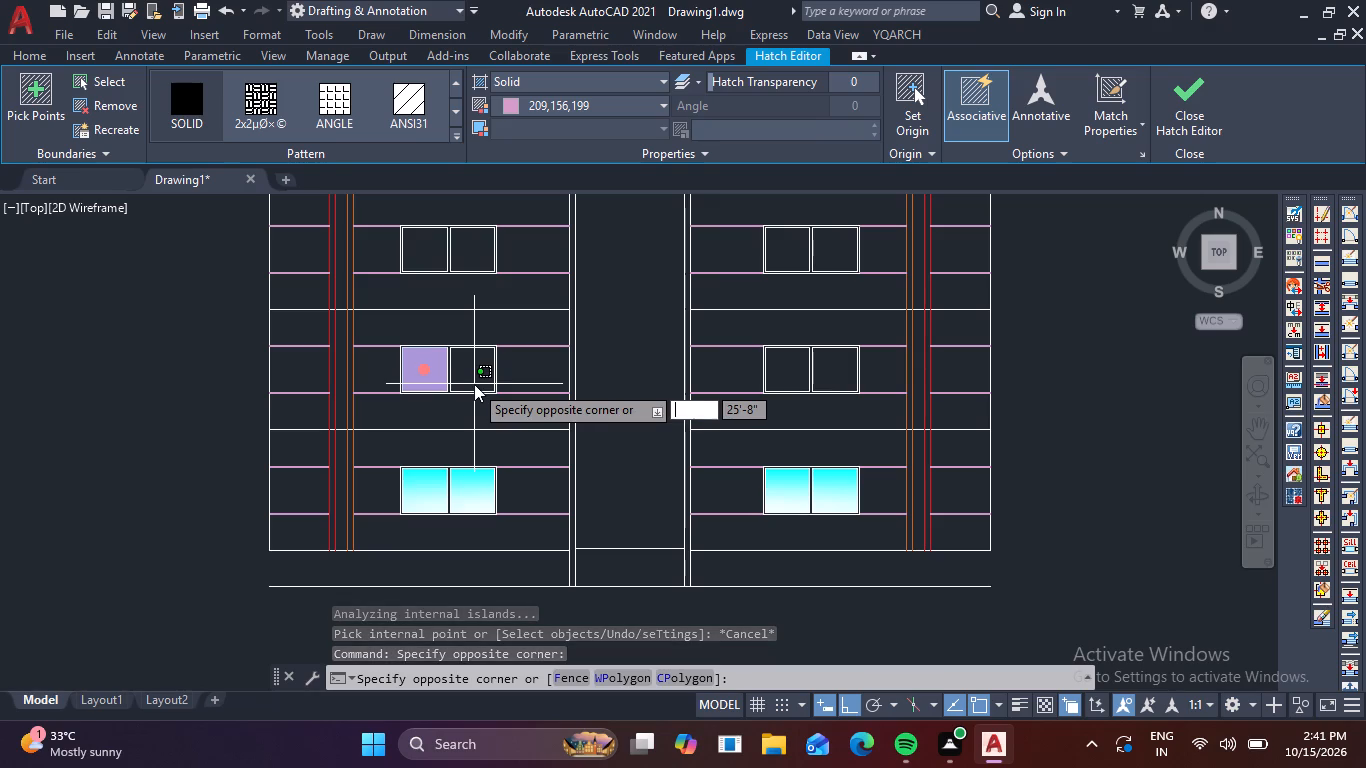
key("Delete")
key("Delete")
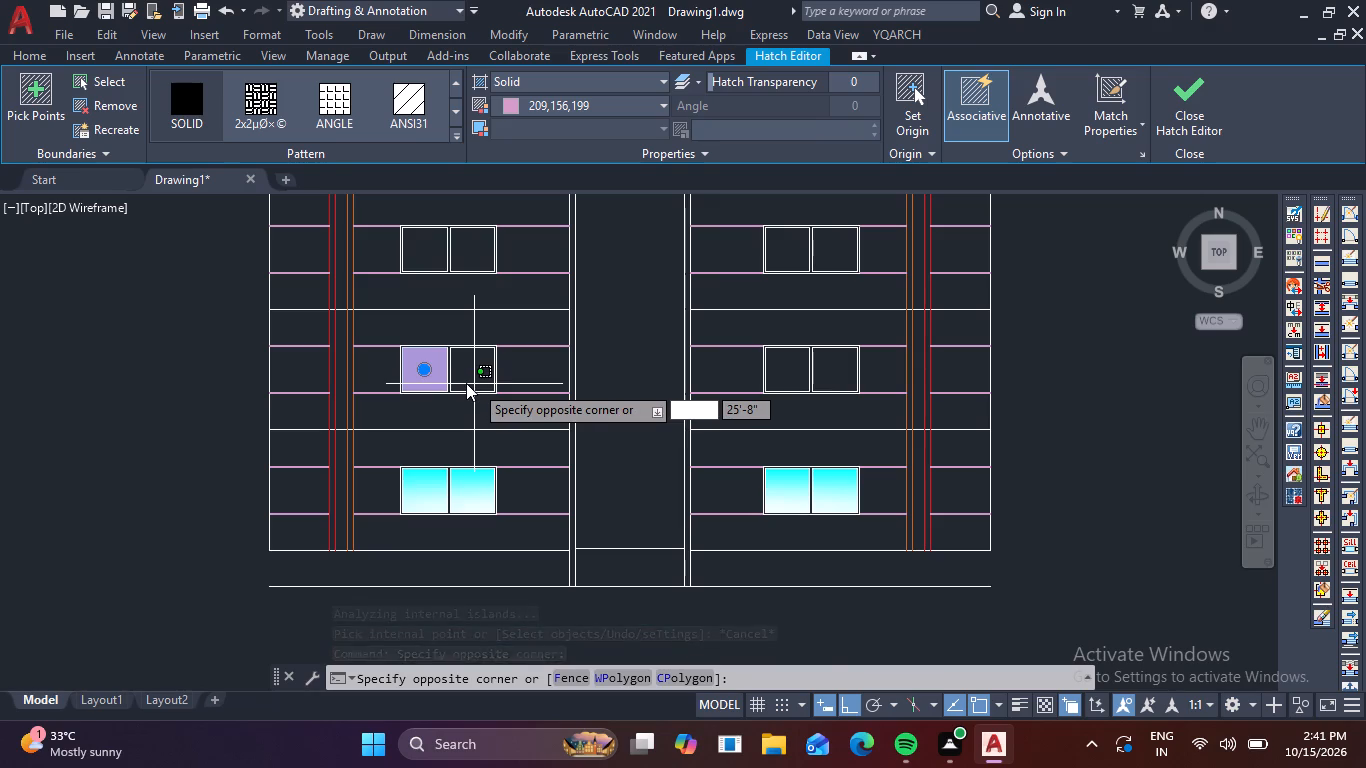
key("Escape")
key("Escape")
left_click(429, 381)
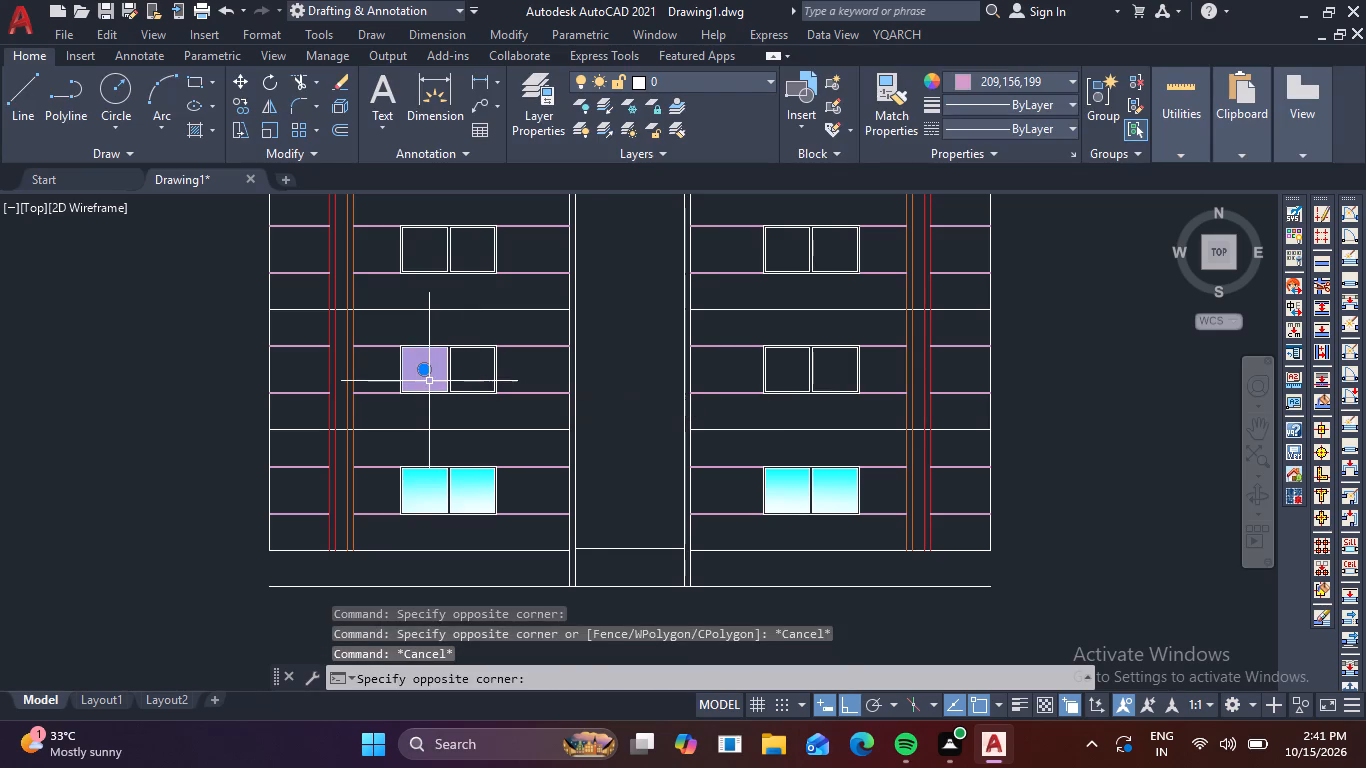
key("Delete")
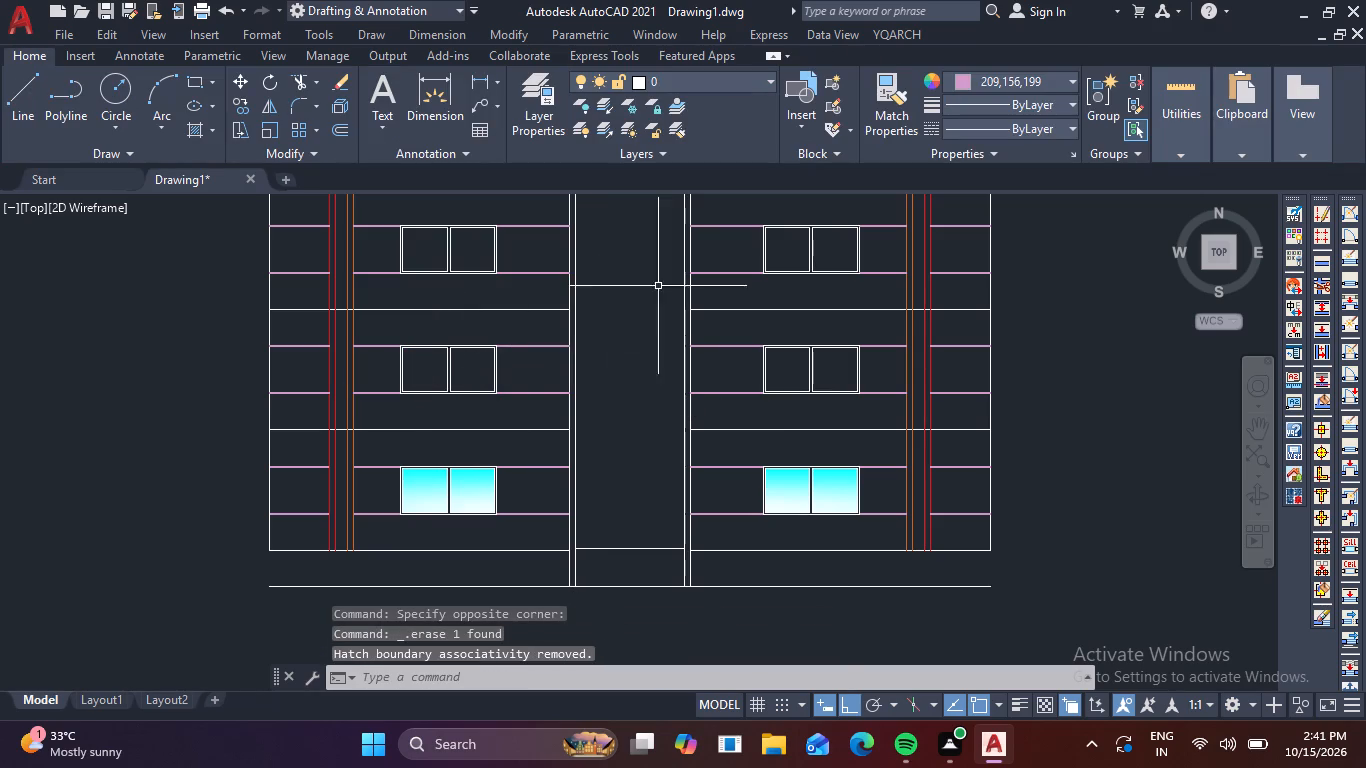
Fill both panes of the second-row windows in both blocks with the GR_CURVED cyan-to-white gradient and finish the hatch.
key("h")
key("space")
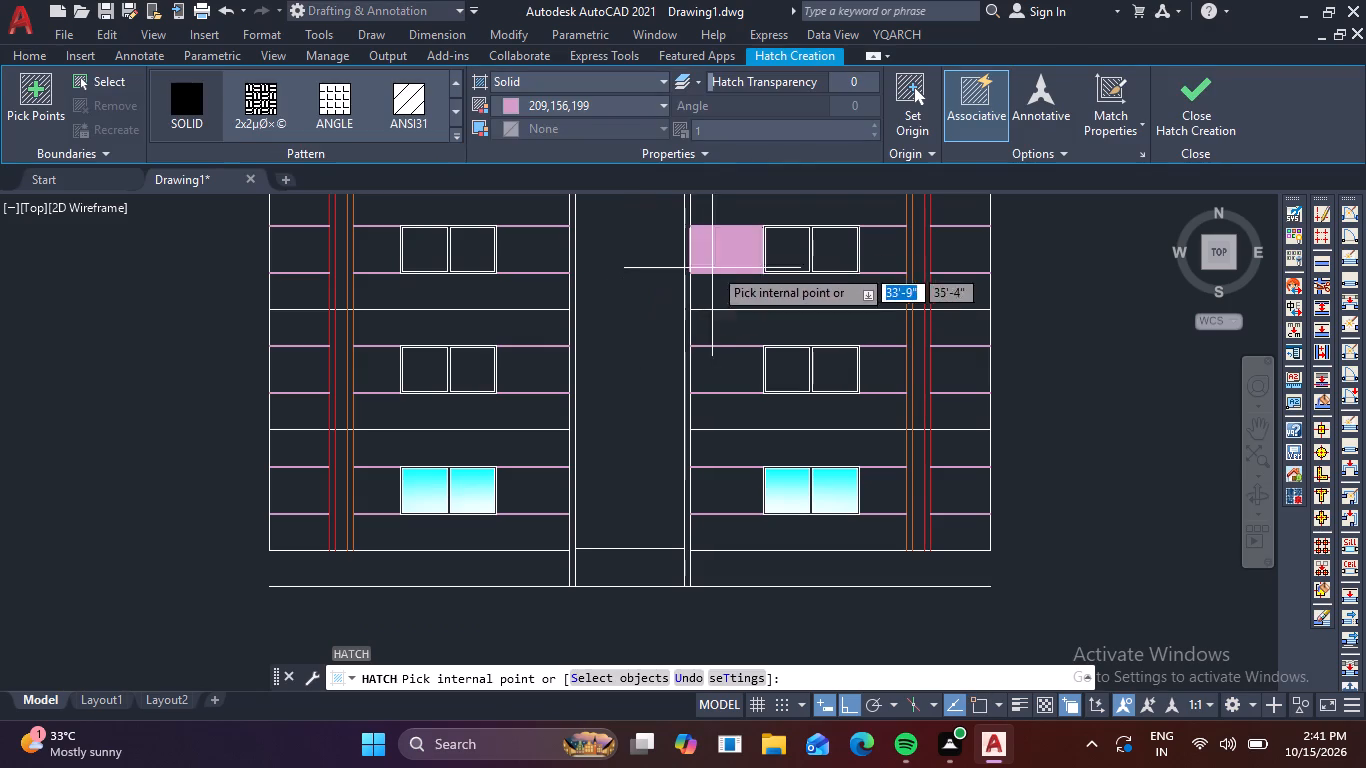
left_click(451, 134)
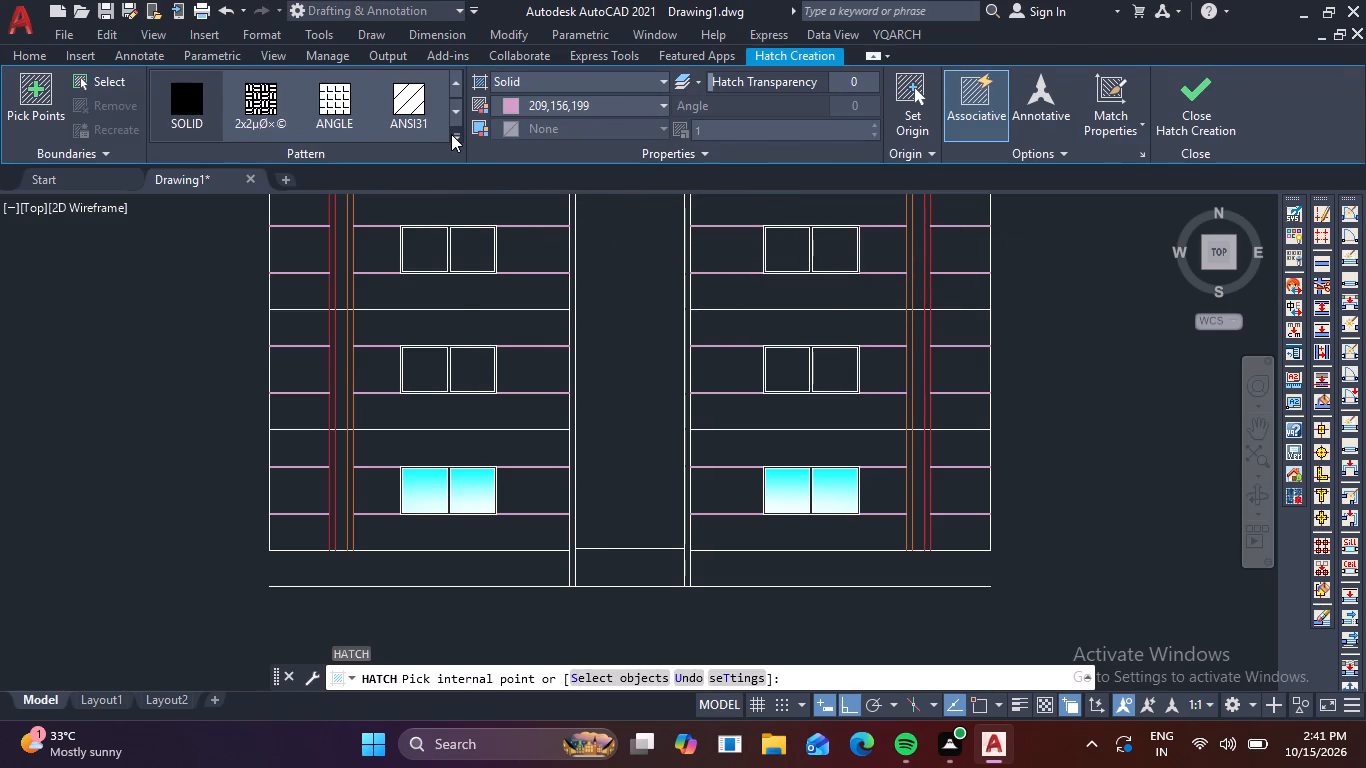
scroll(451, 134, "down", 12)
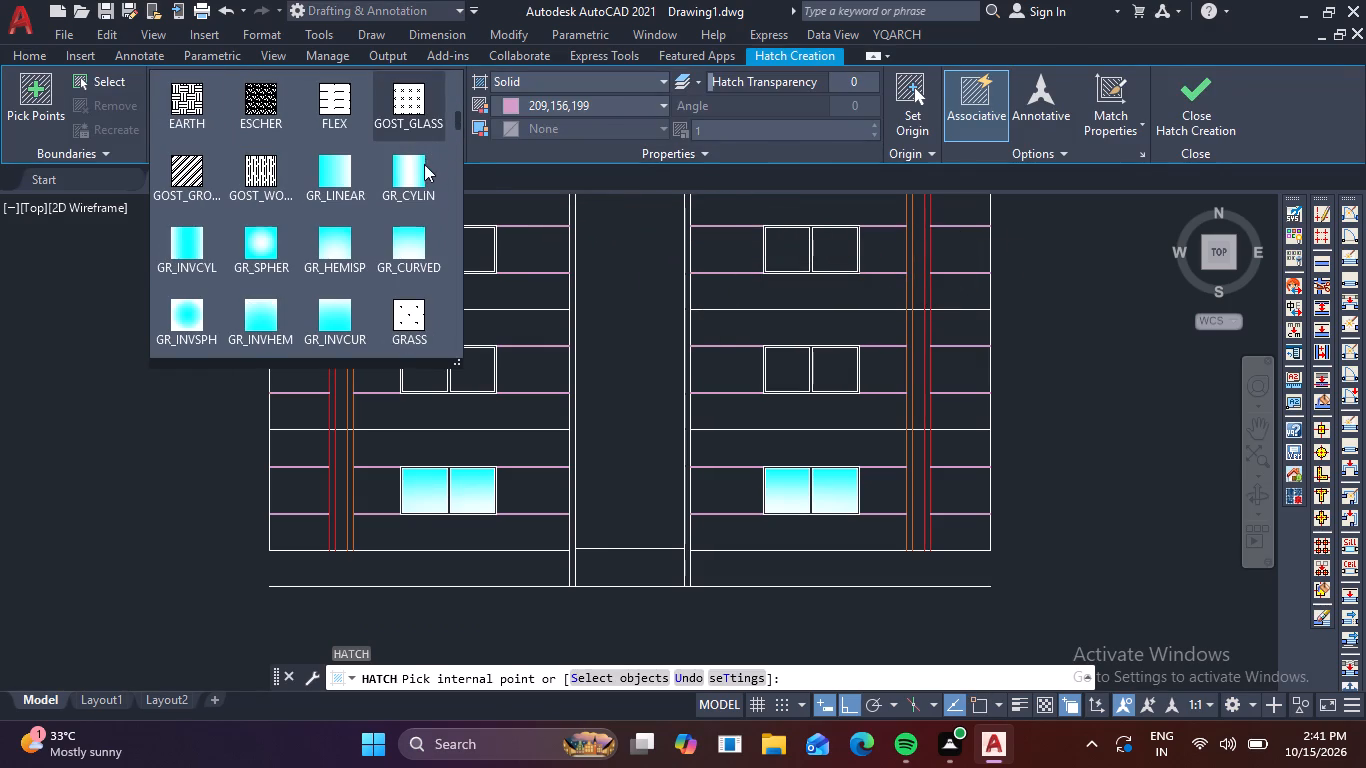
left_click(417, 247)
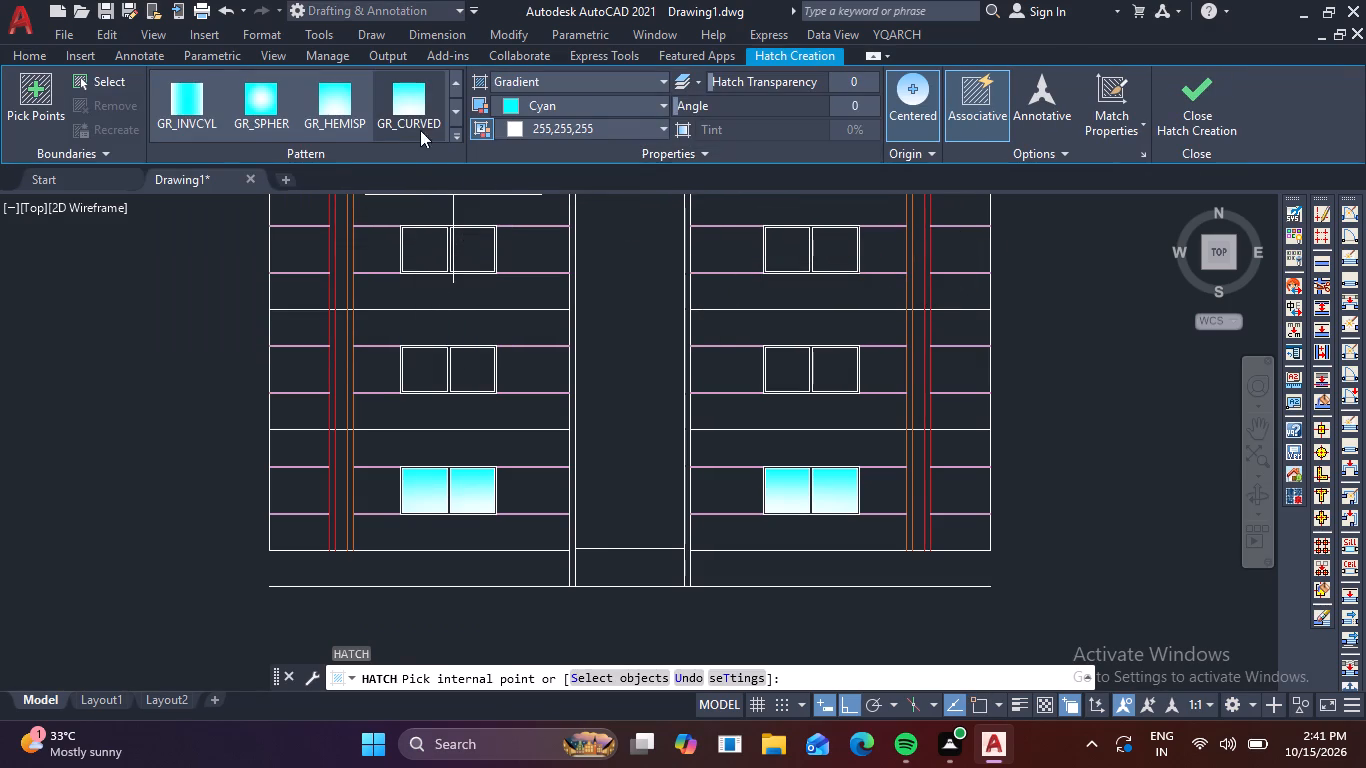
left_click(412, 105)
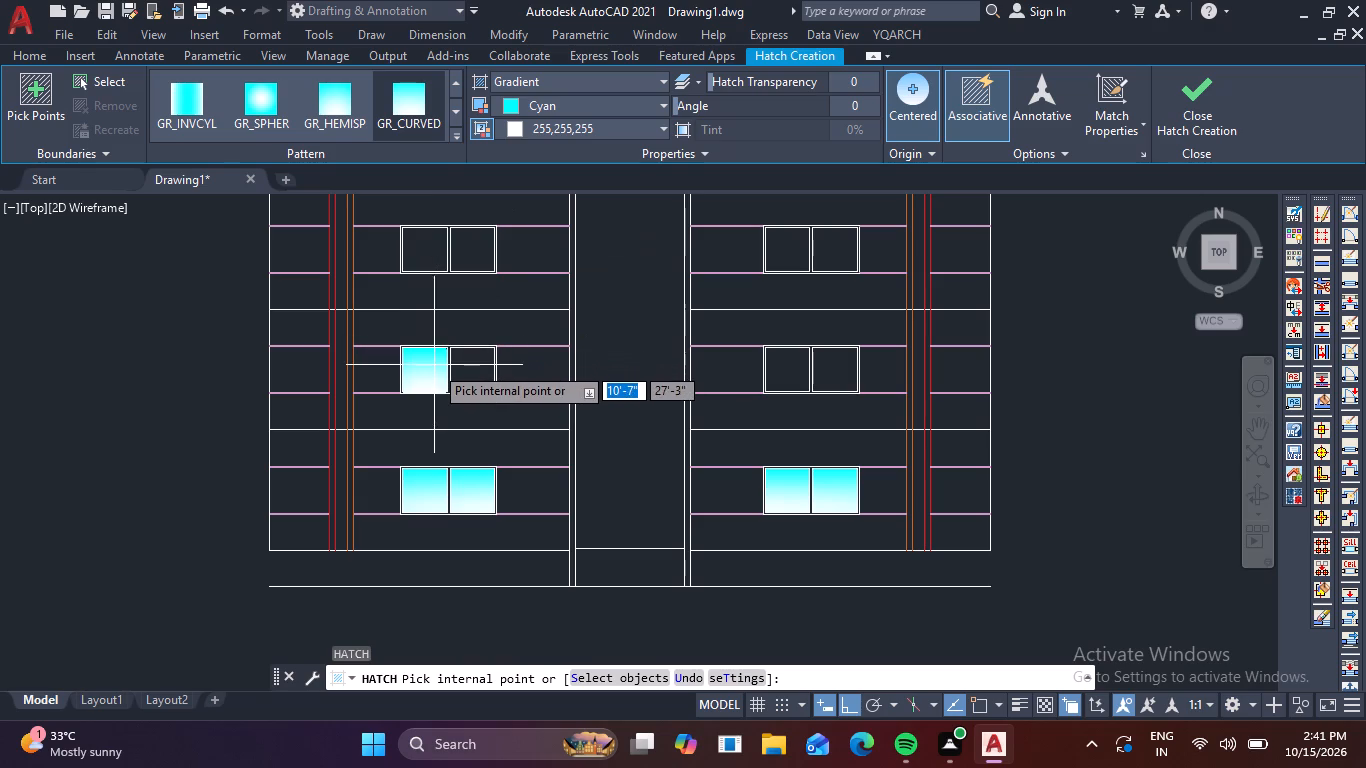
left_click(434, 367)
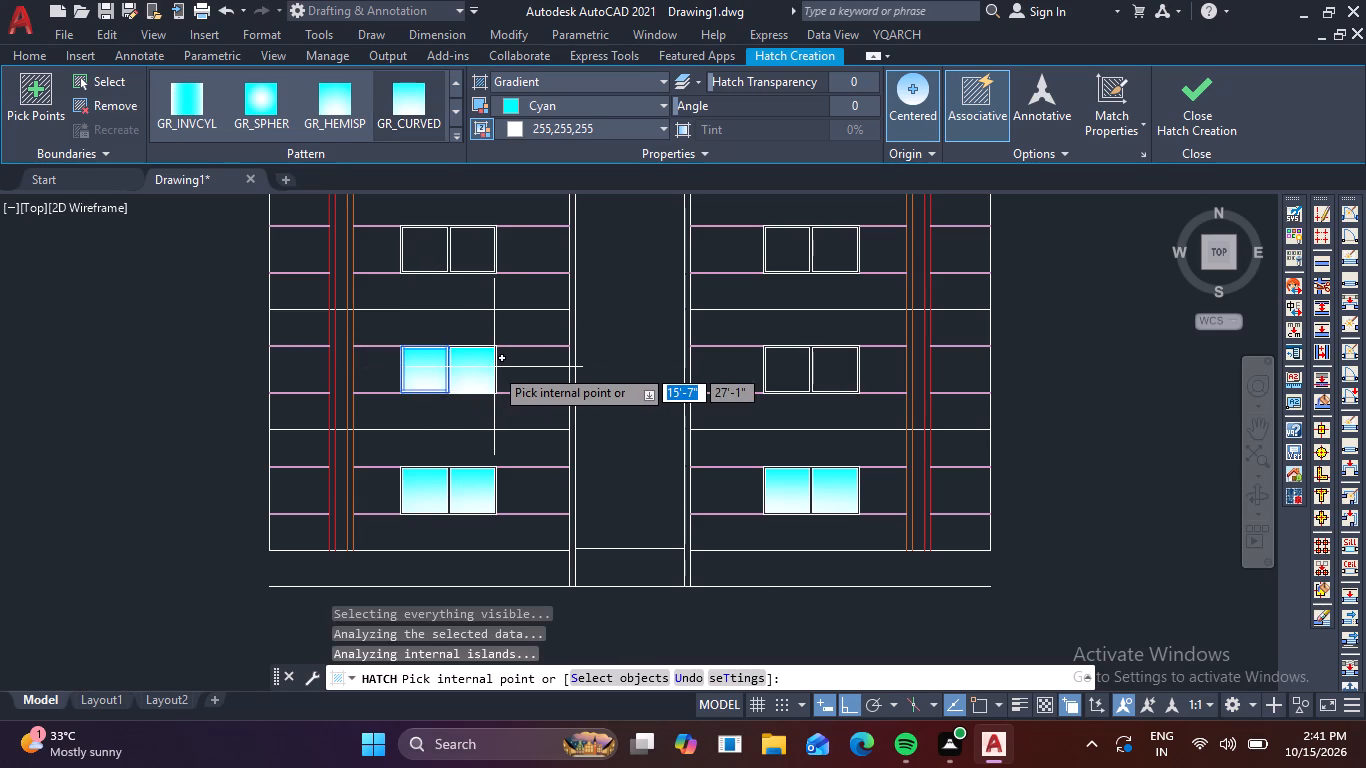
left_click(494, 367)
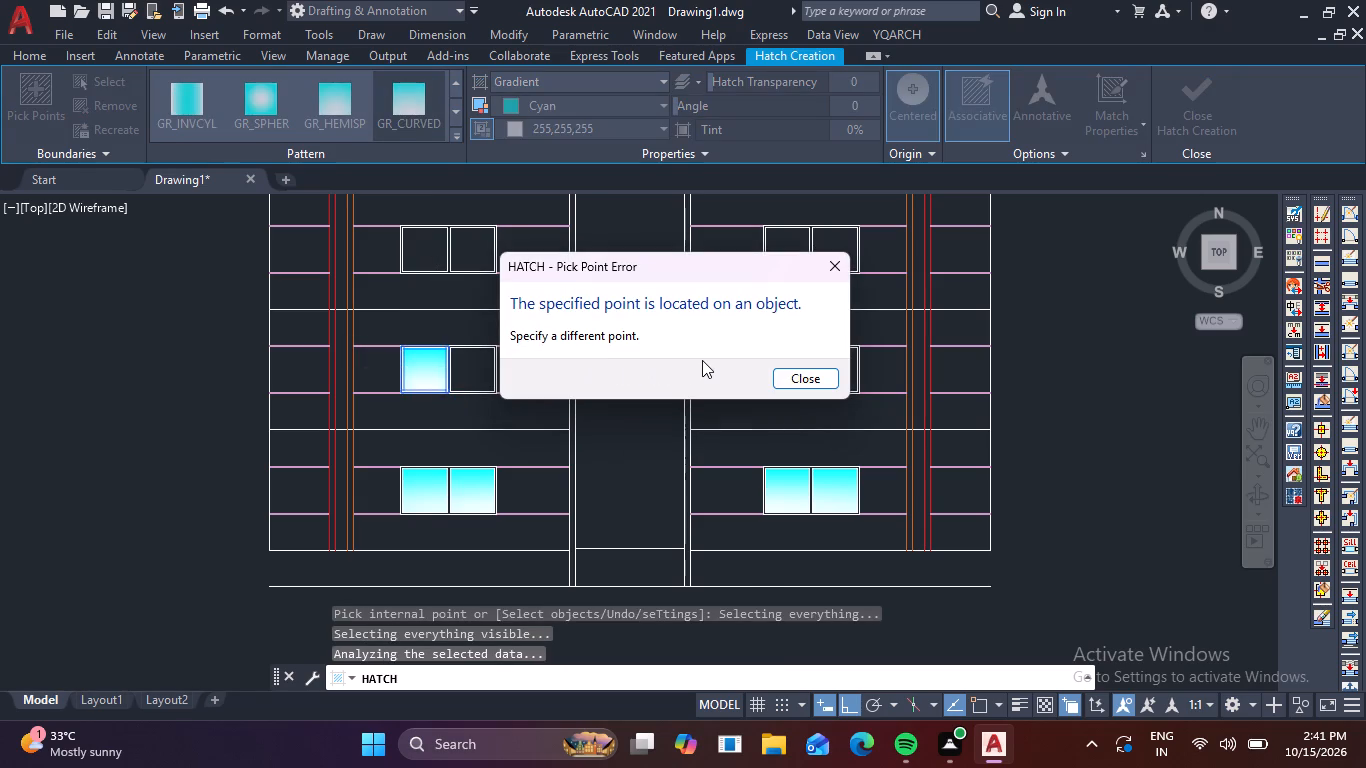
left_click(815, 382)
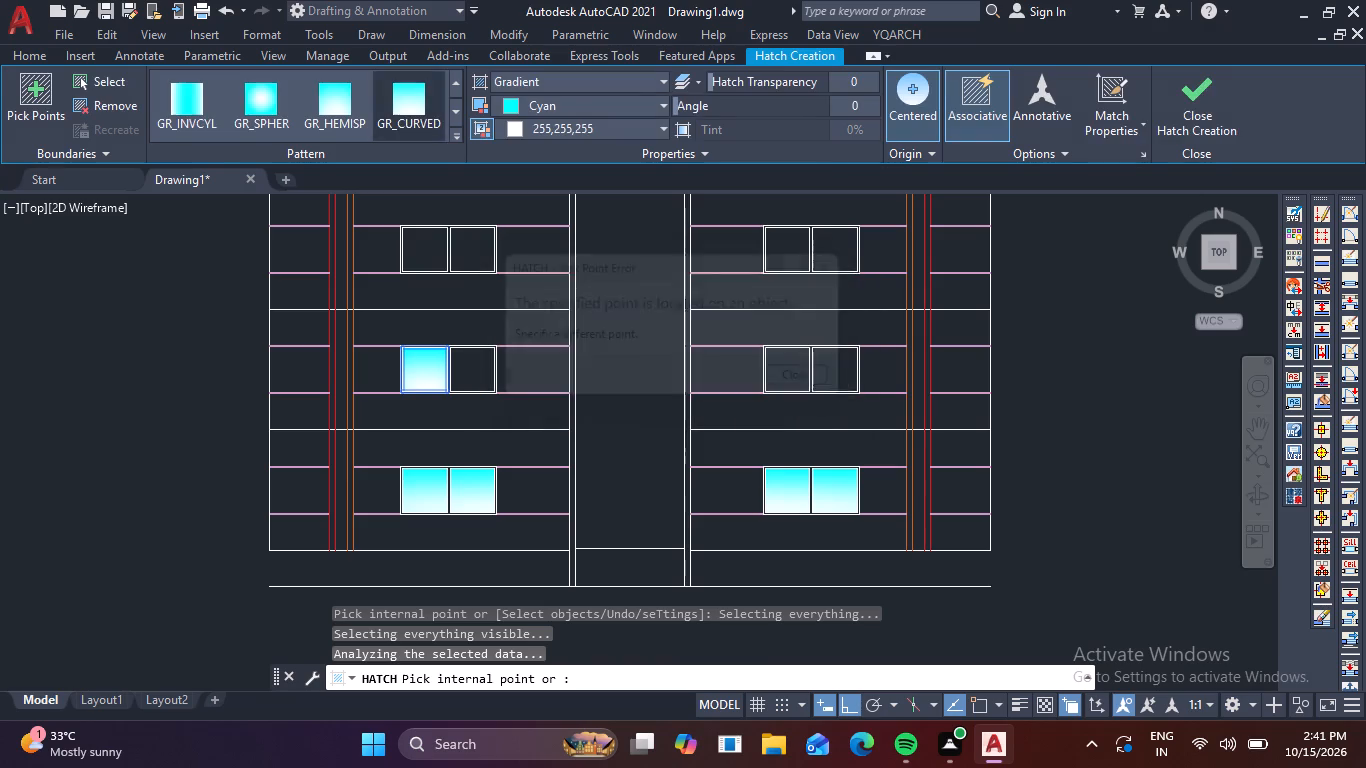
left_click(468, 367)
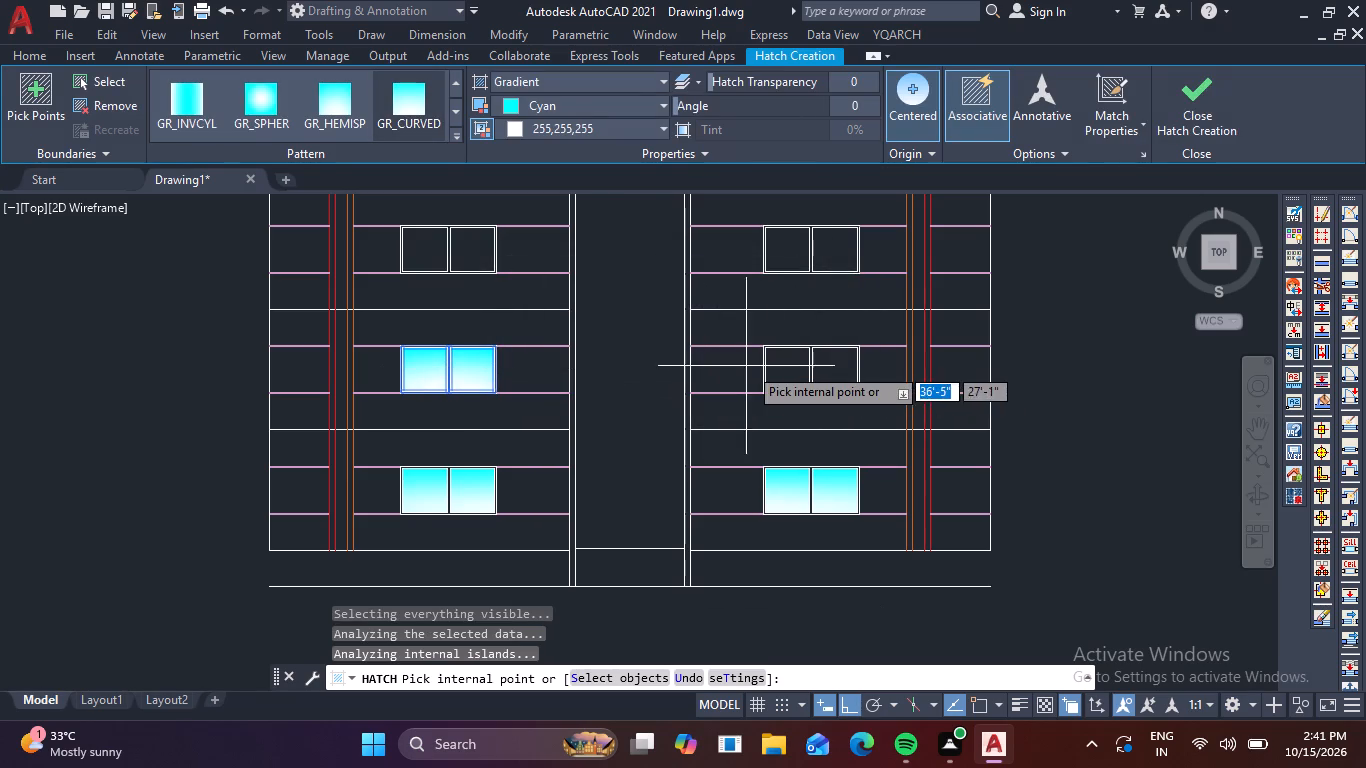
left_click(778, 365)
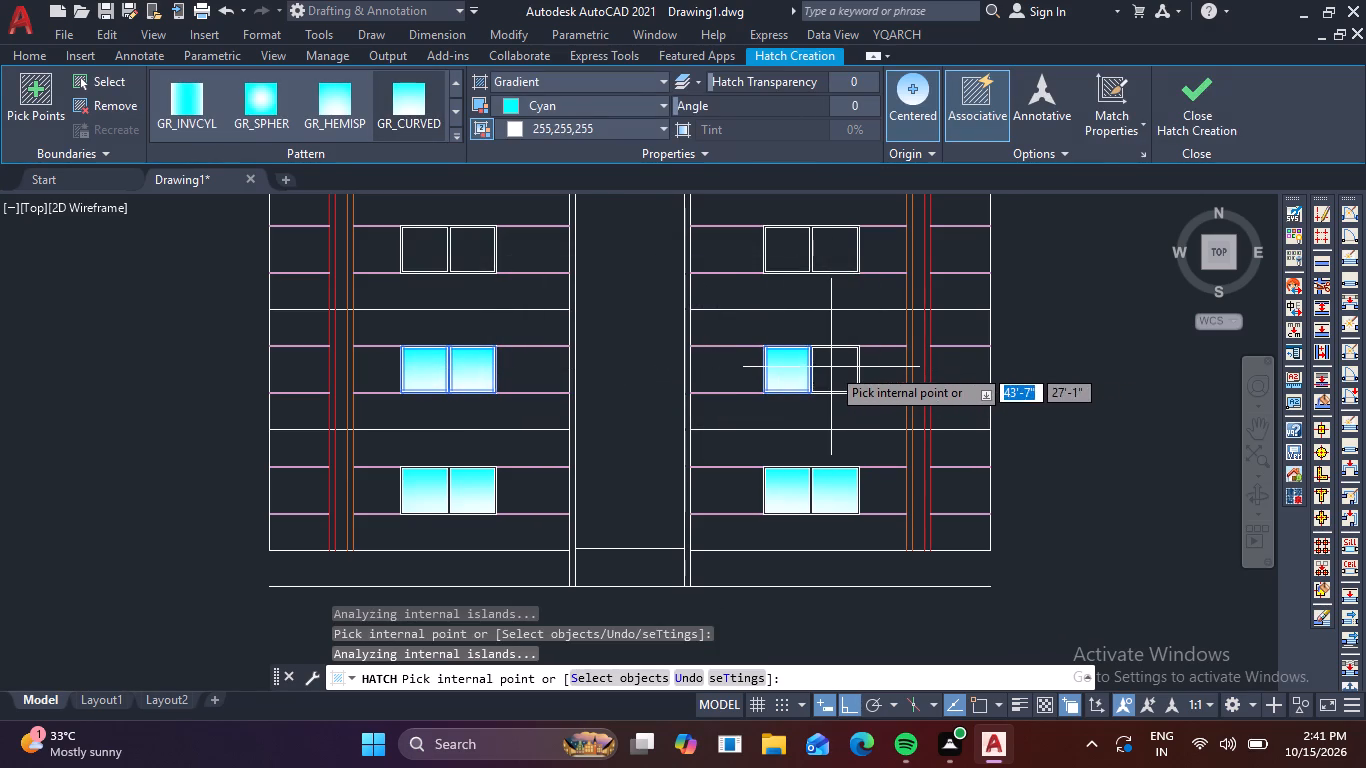
left_click(831, 367)
left_click(1204, 105)
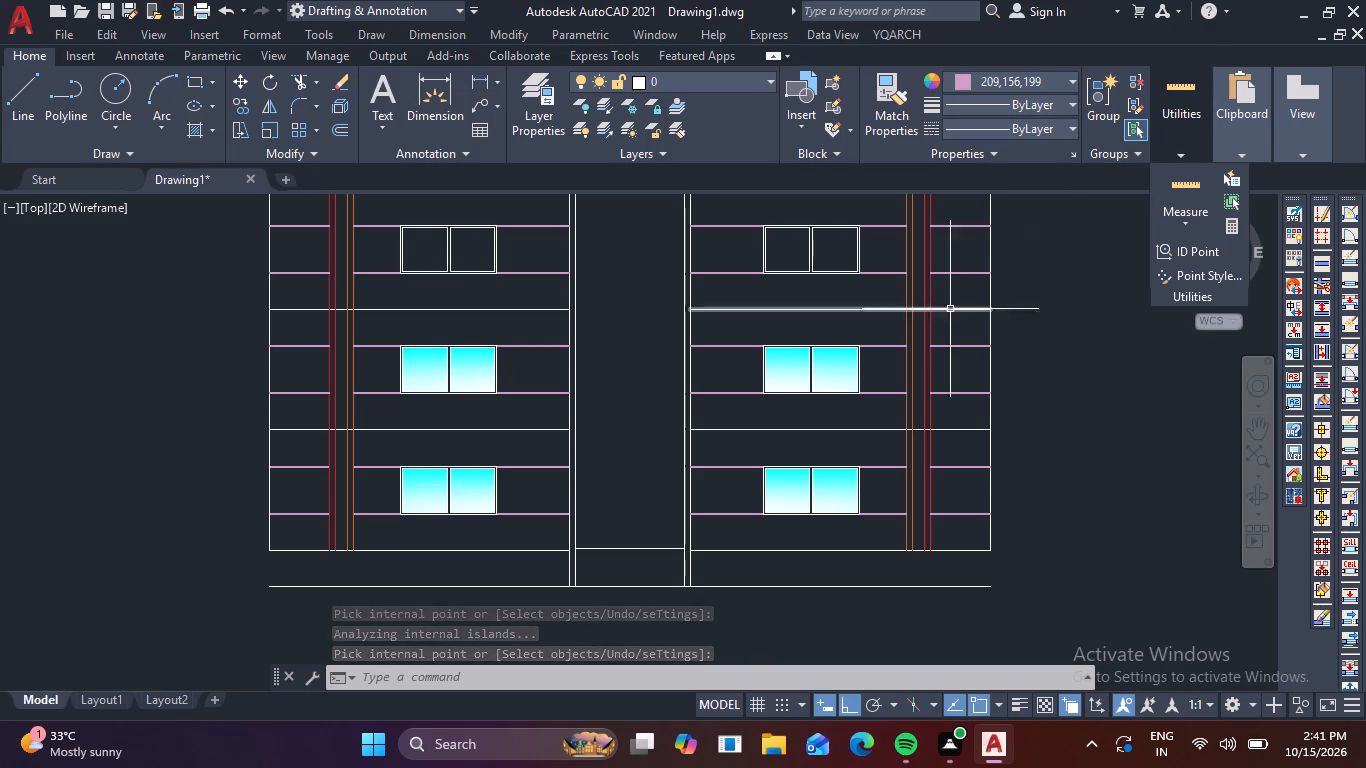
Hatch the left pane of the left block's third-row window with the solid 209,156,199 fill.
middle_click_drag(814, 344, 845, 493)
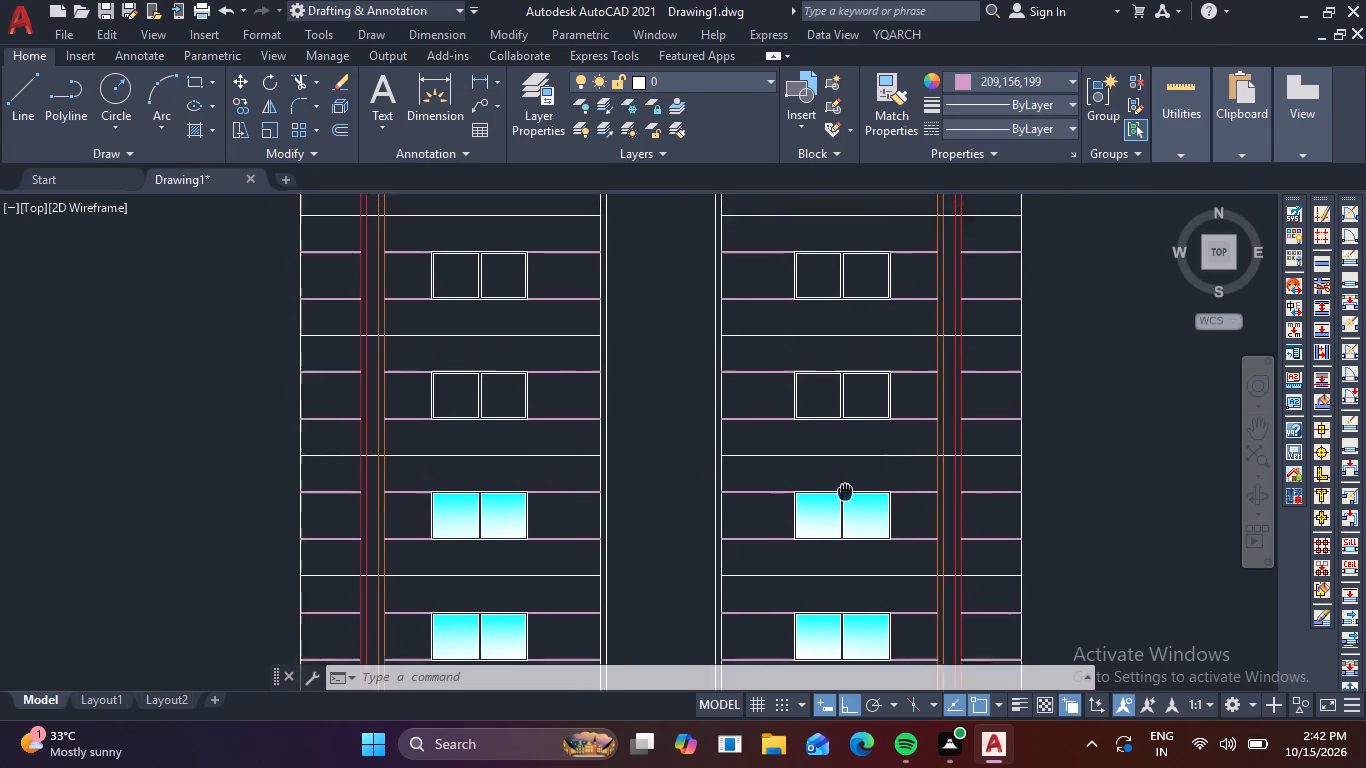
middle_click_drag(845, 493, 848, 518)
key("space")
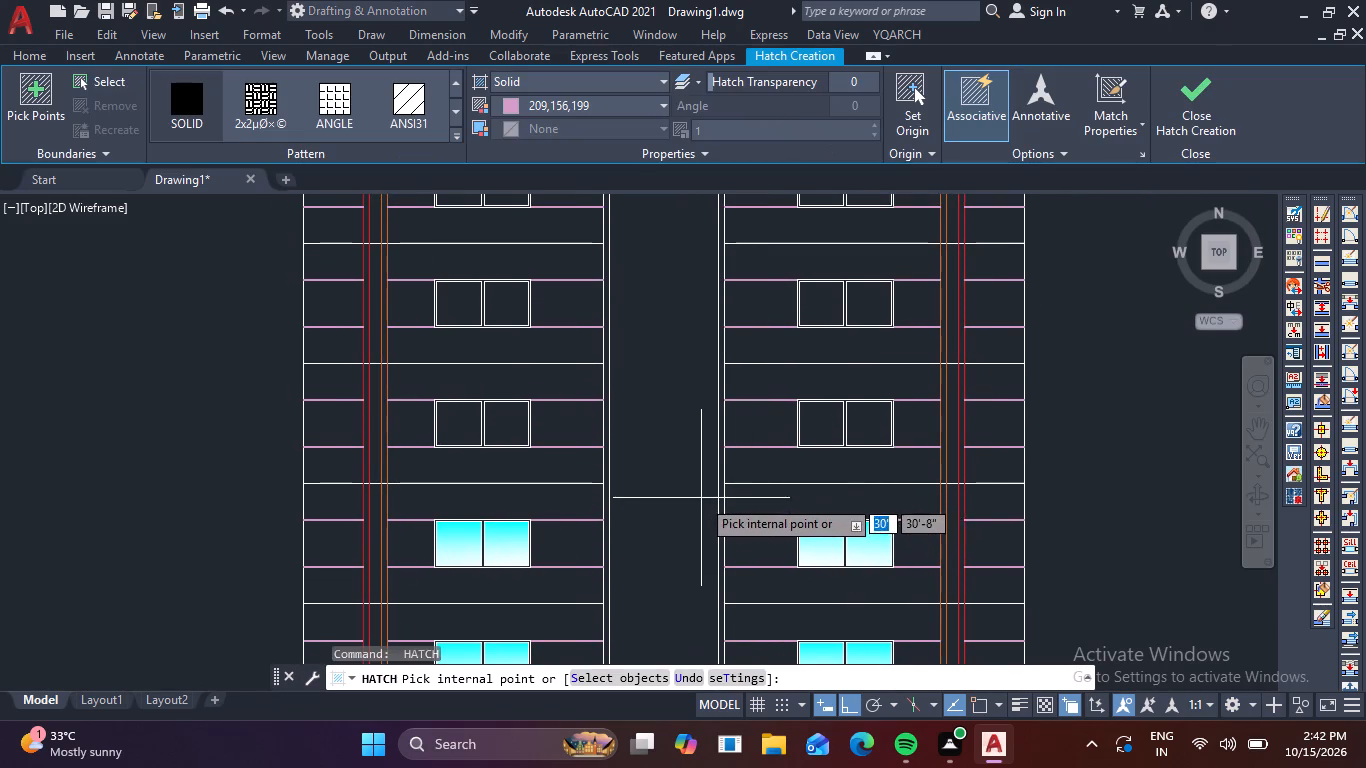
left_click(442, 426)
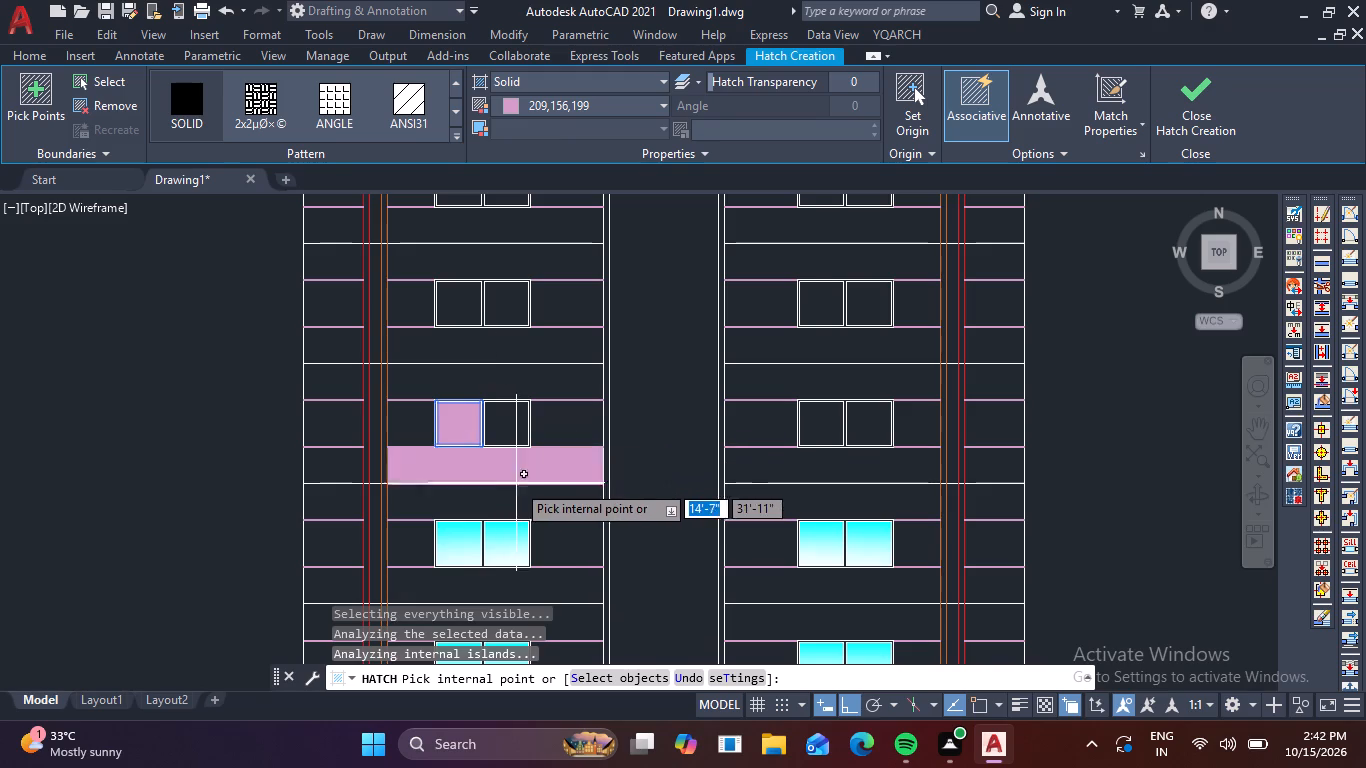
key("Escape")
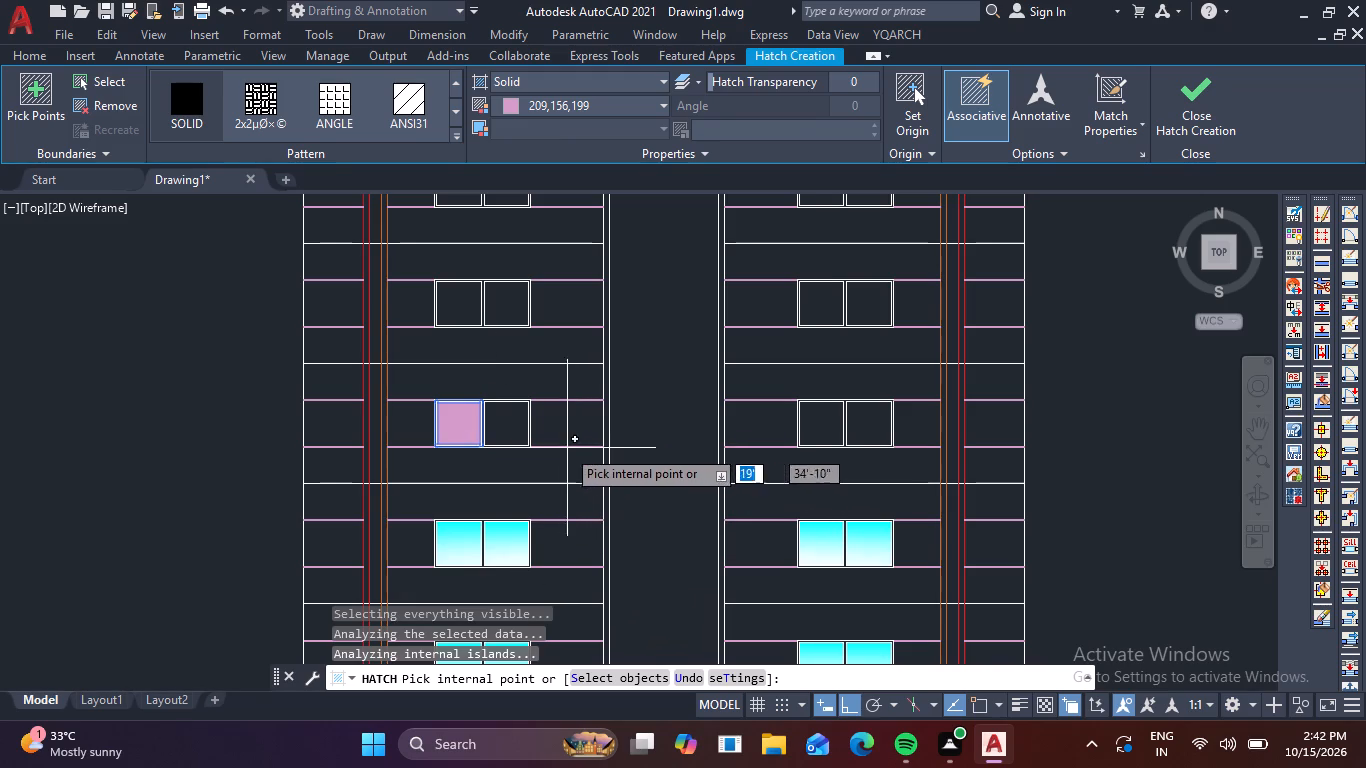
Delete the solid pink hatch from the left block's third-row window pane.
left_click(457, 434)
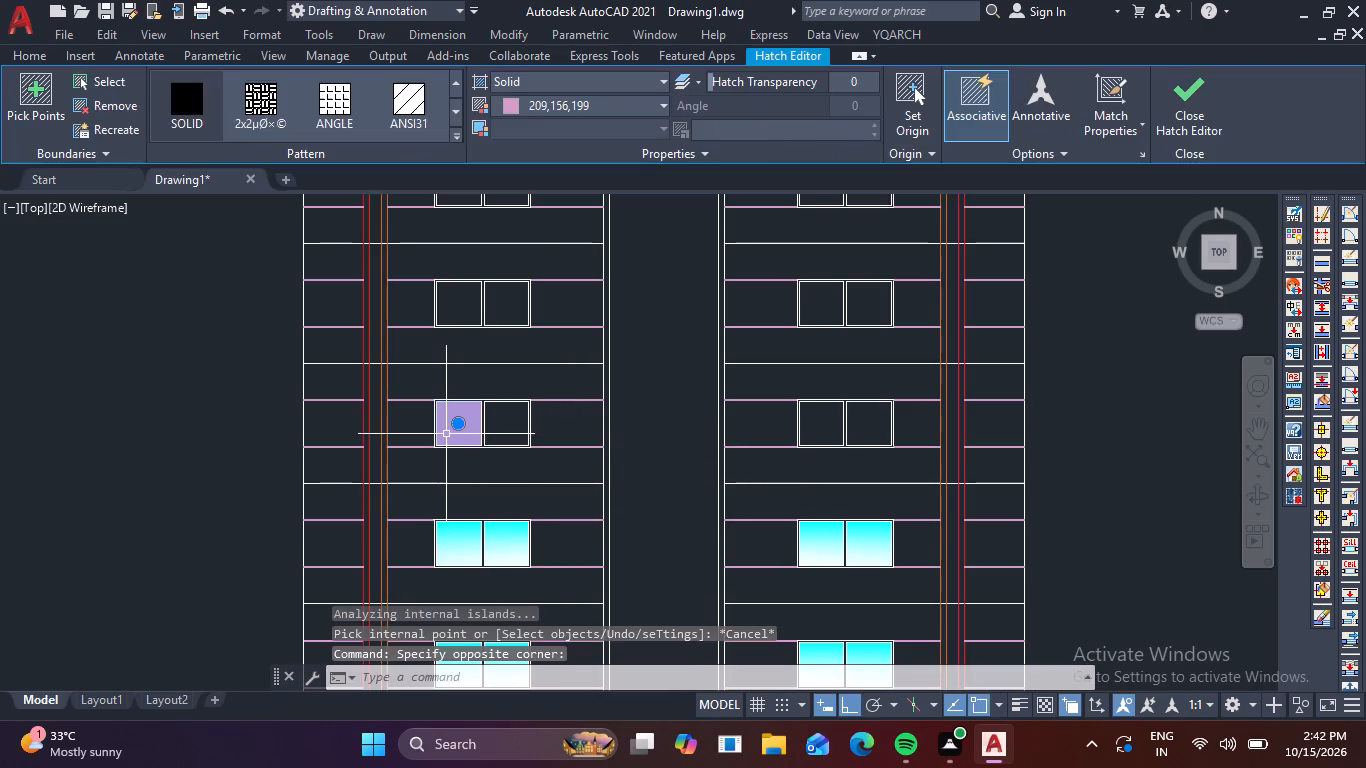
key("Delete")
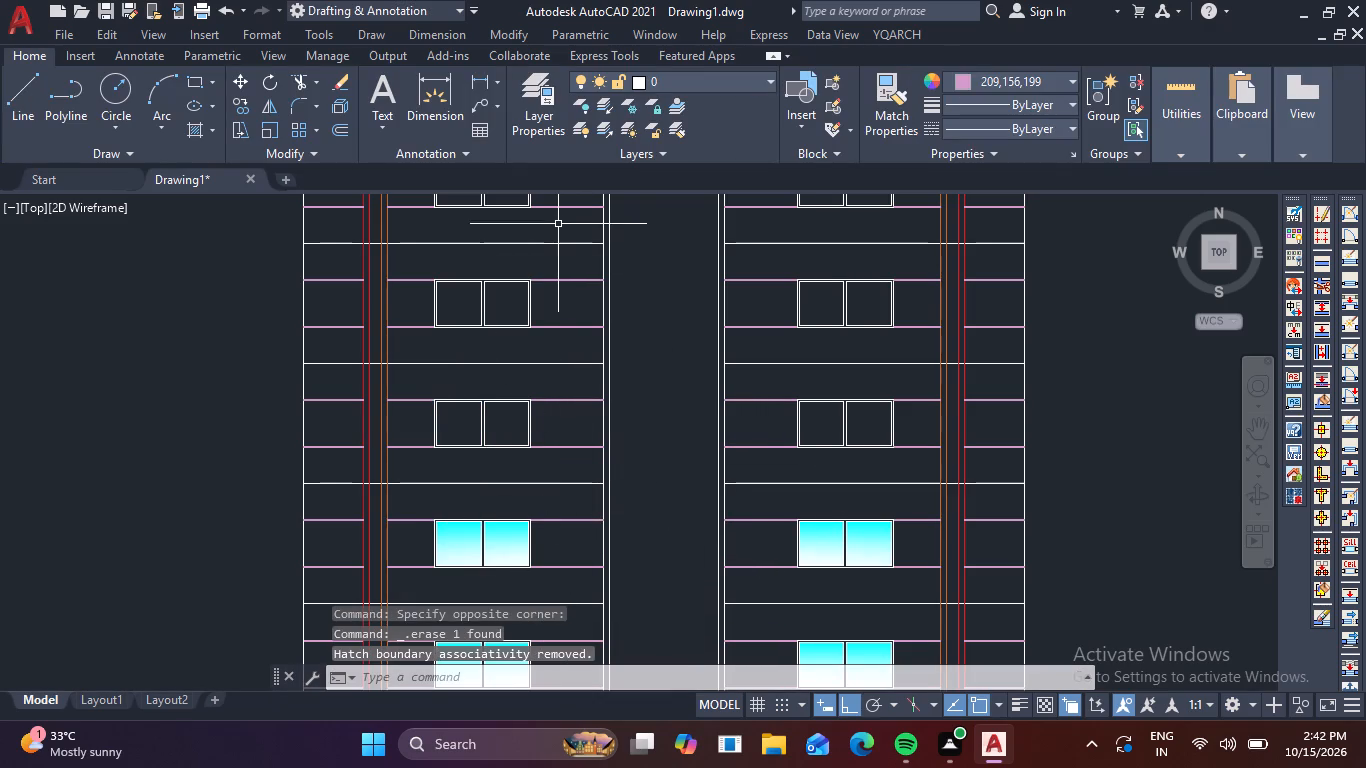
Fill both panes of the third-row windows in both blocks with the GR_CURVED cyan-to-white gradient and finish the hatch.
key("h")
key("space")
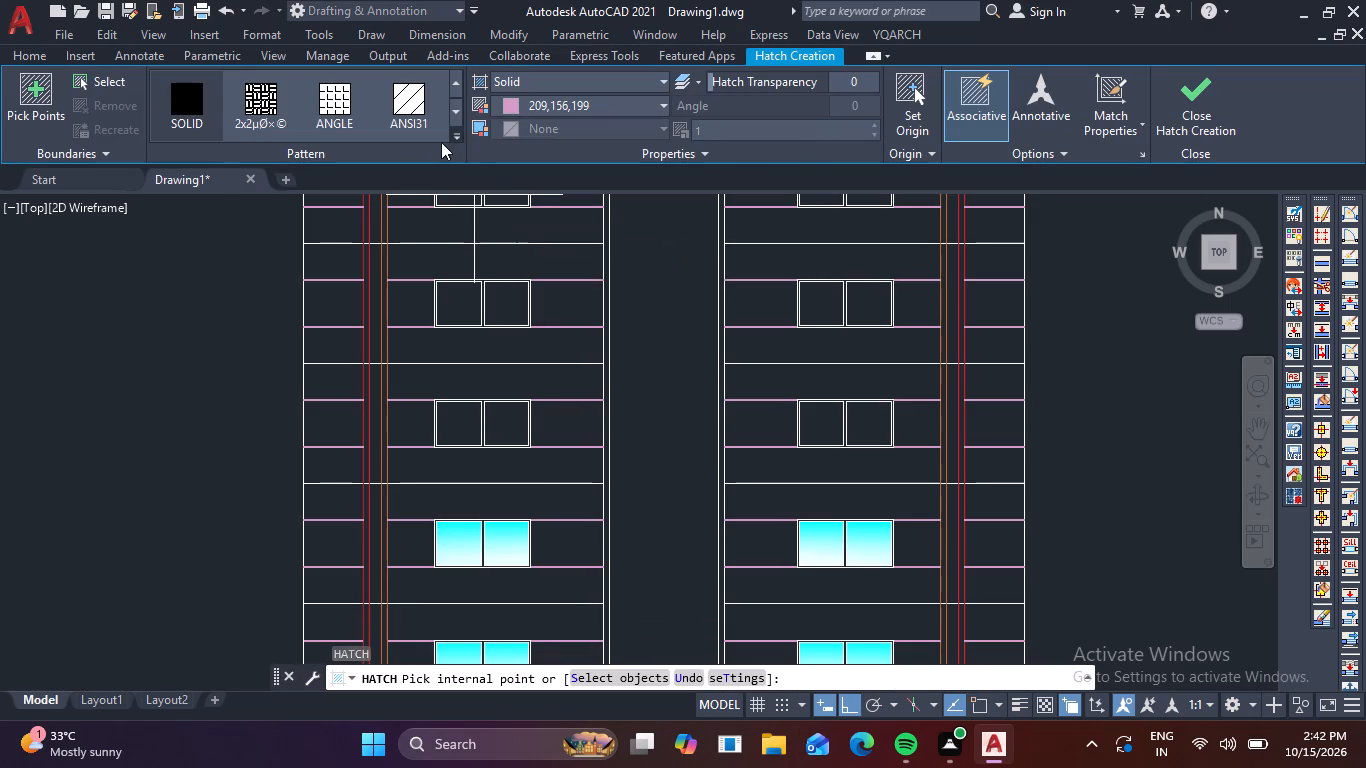
left_click(458, 141)
scroll(404, 184, "down", 5)
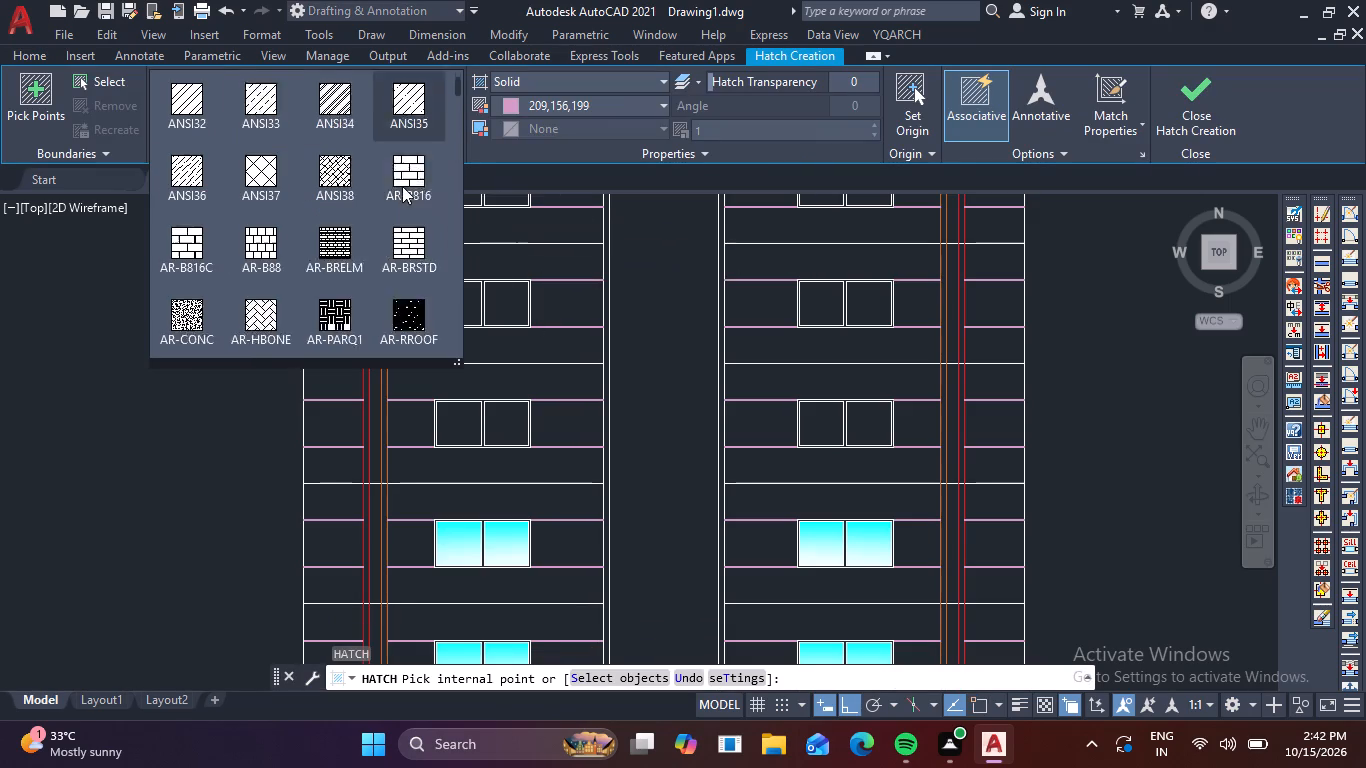
scroll(402, 186, "down", 9)
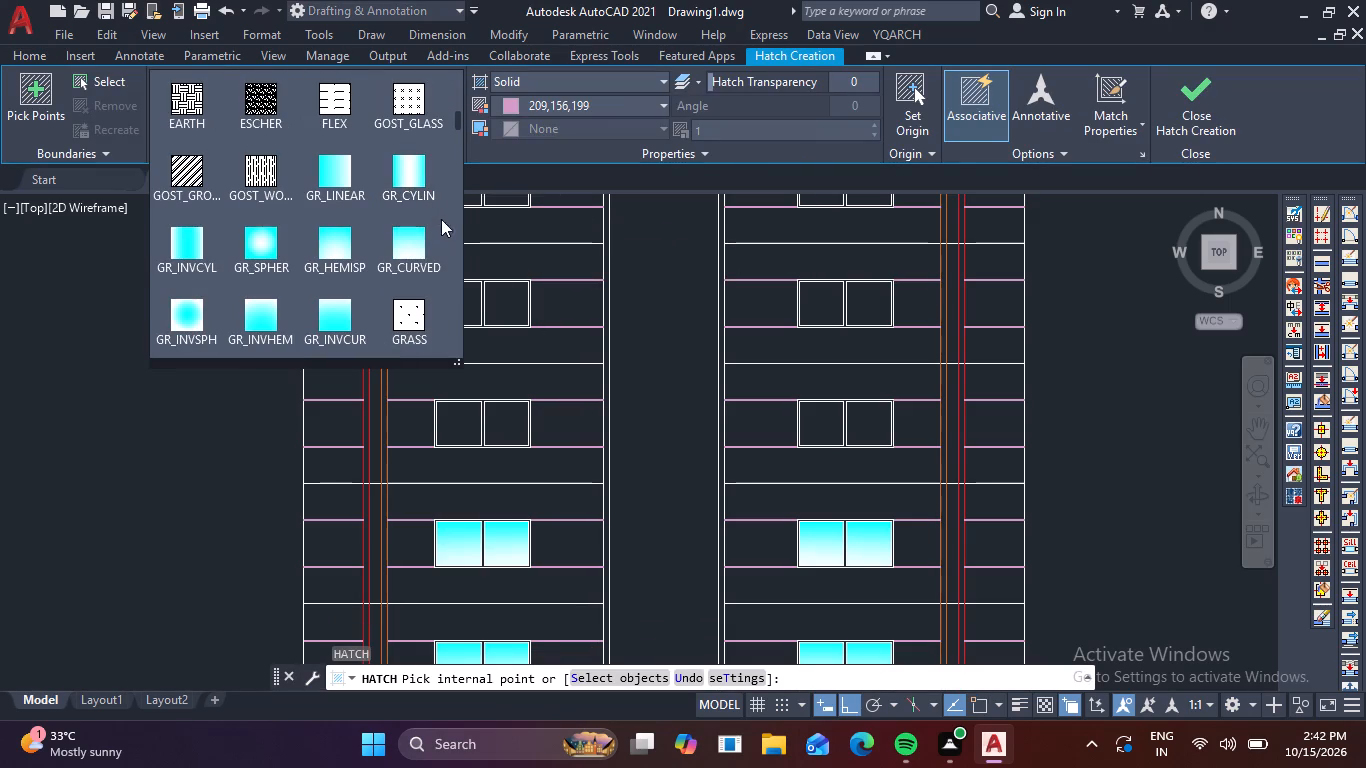
left_click(417, 248)
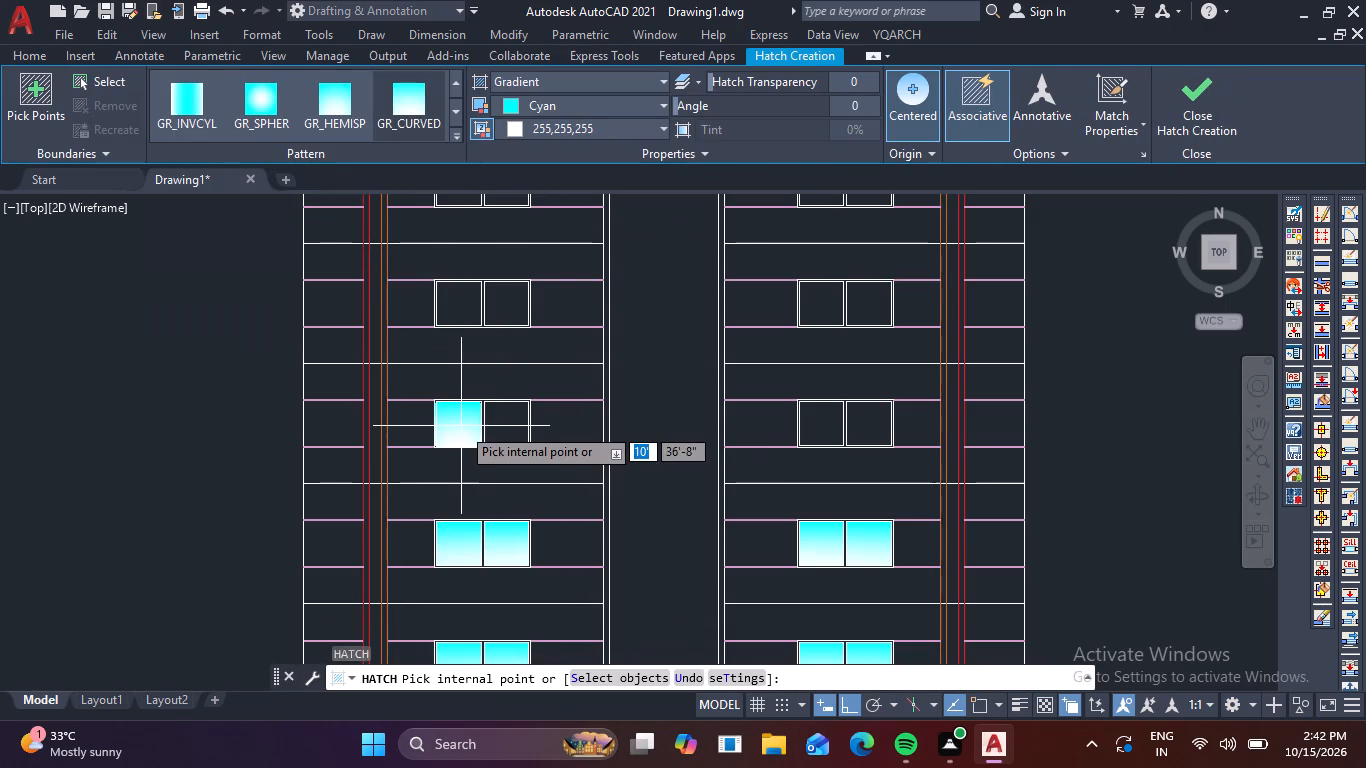
left_click(461, 426)
left_click(517, 421)
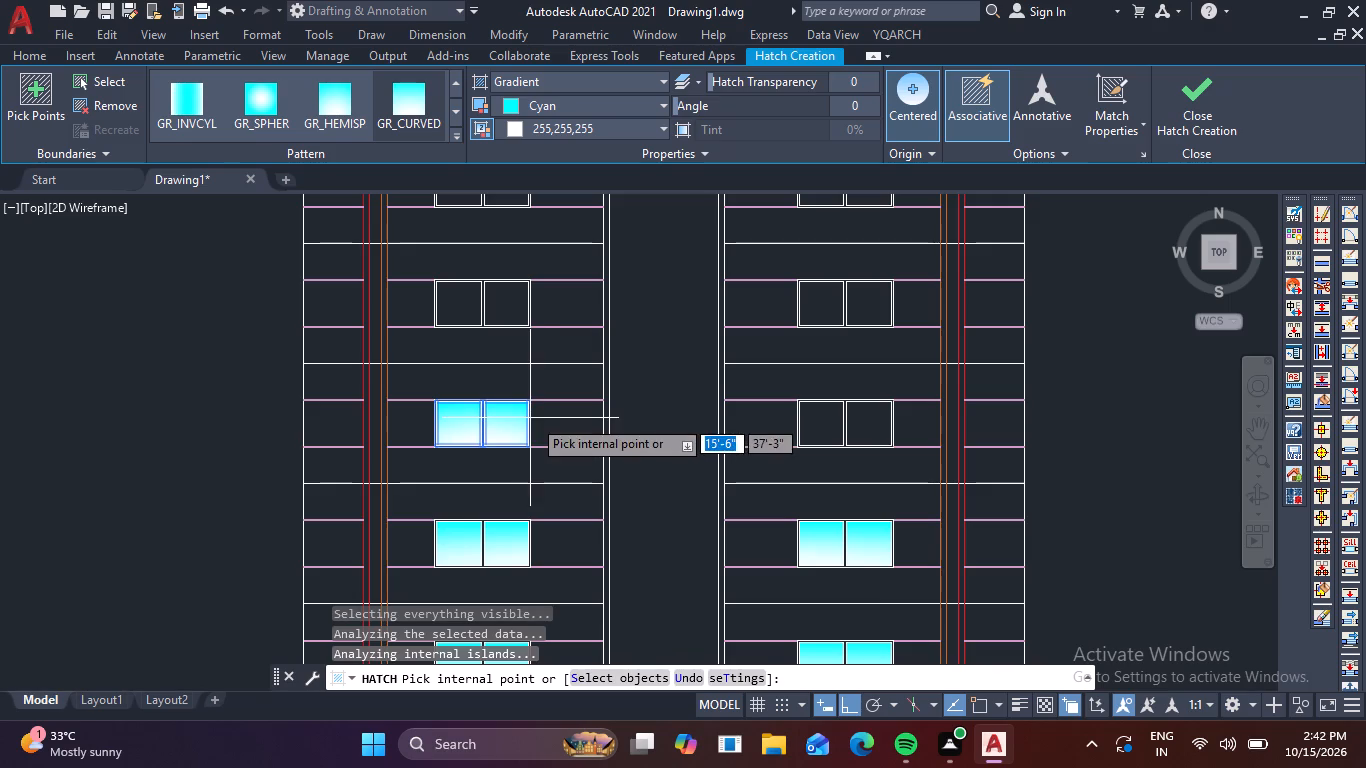
left_click(817, 417)
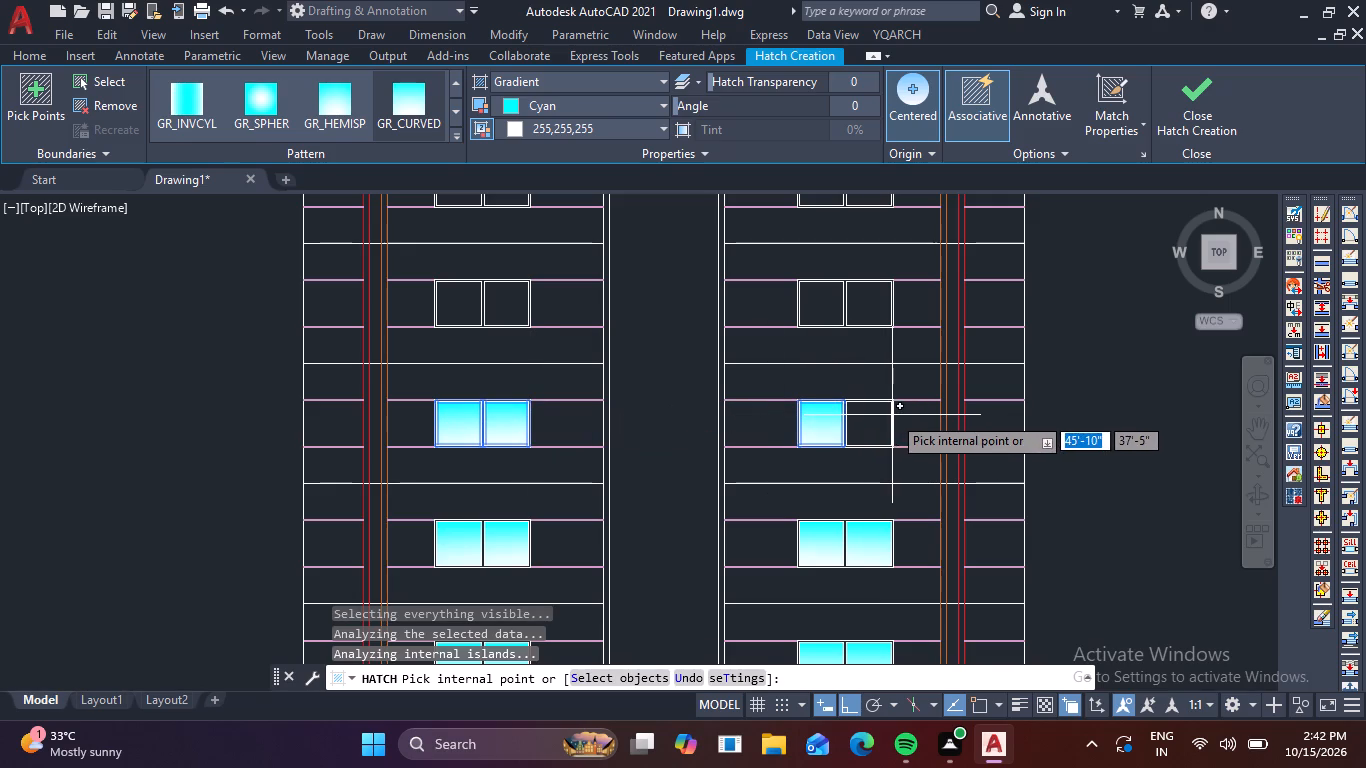
left_click(862, 425)
left_click(1188, 131)
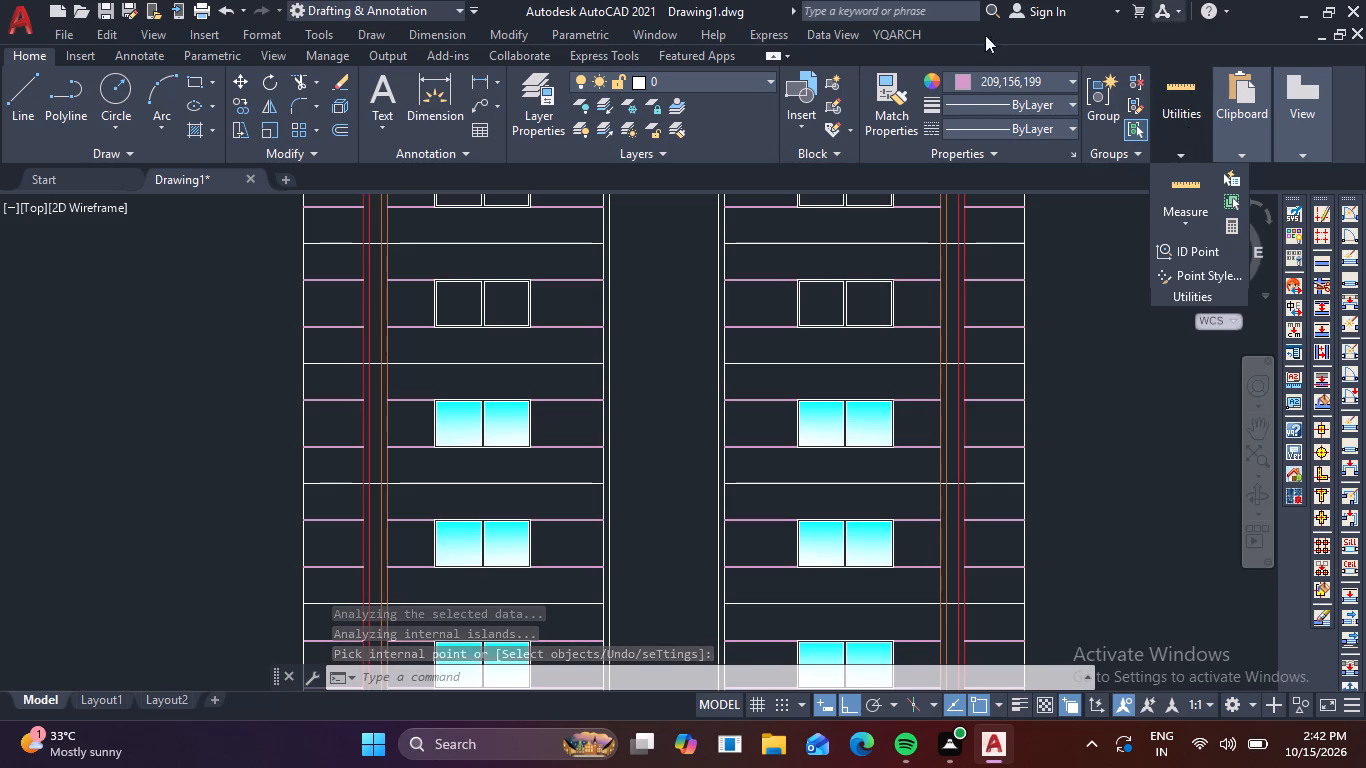
Fill both panes of the fourth-row windows in both blocks with the GR_CURVED cyan-to-white gradient and finish the hatch.
middle_click_drag(651, 327, 744, 479)
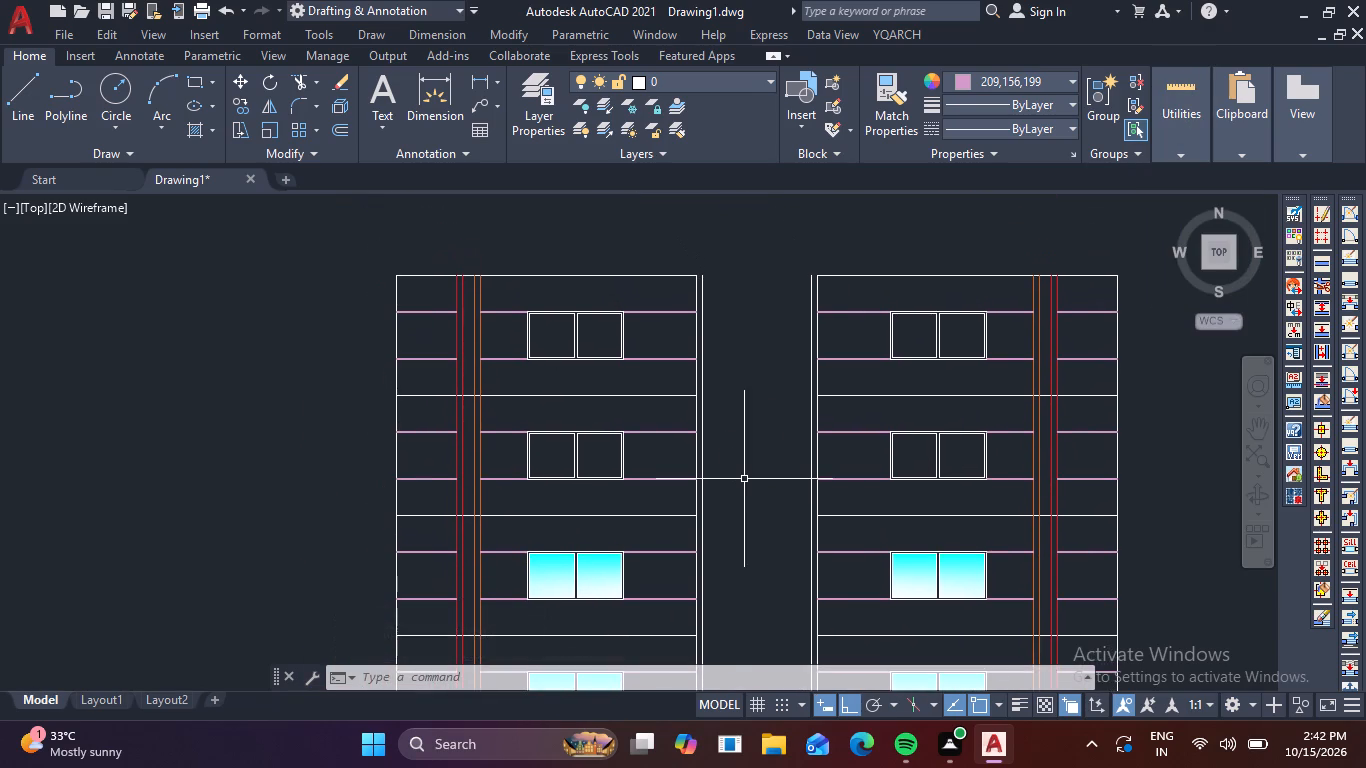
type("h")
key("space")
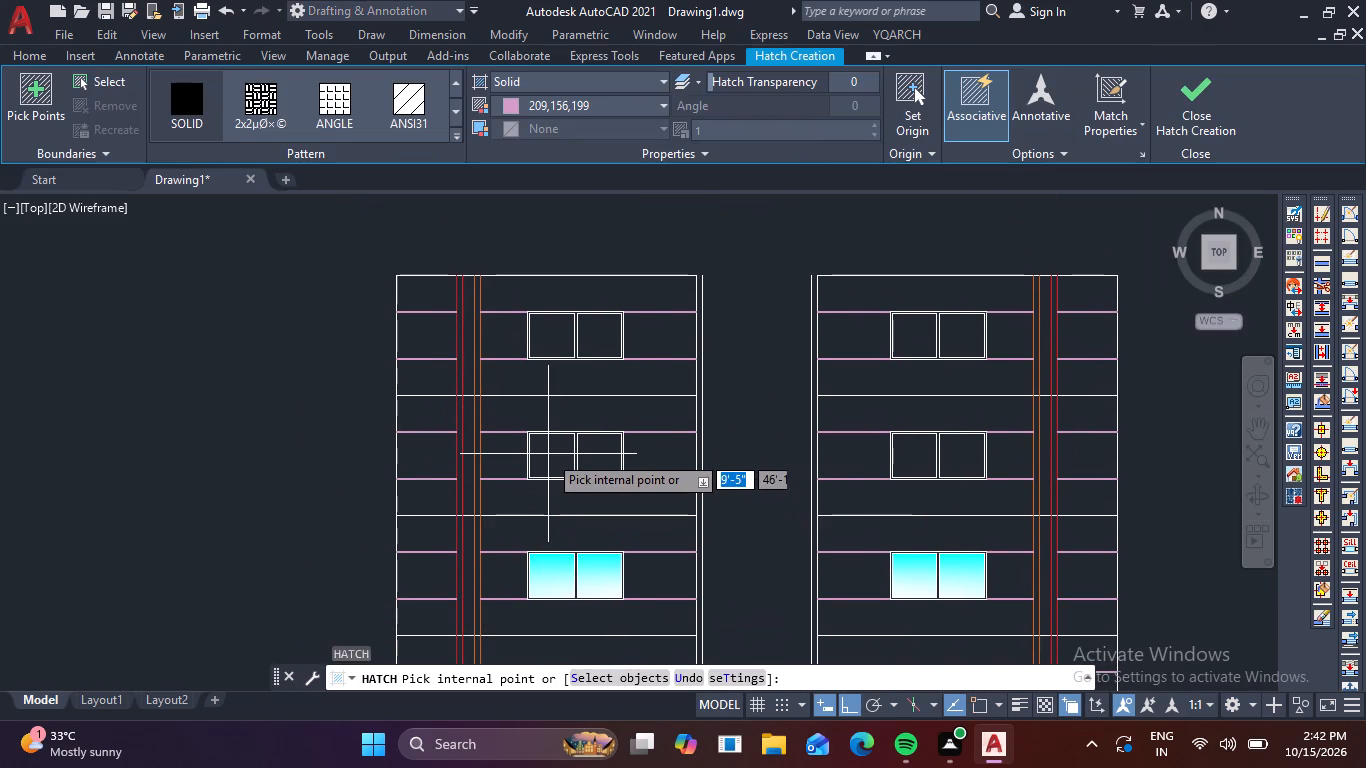
left_click(455, 130)
scroll(411, 162, "down", 15)
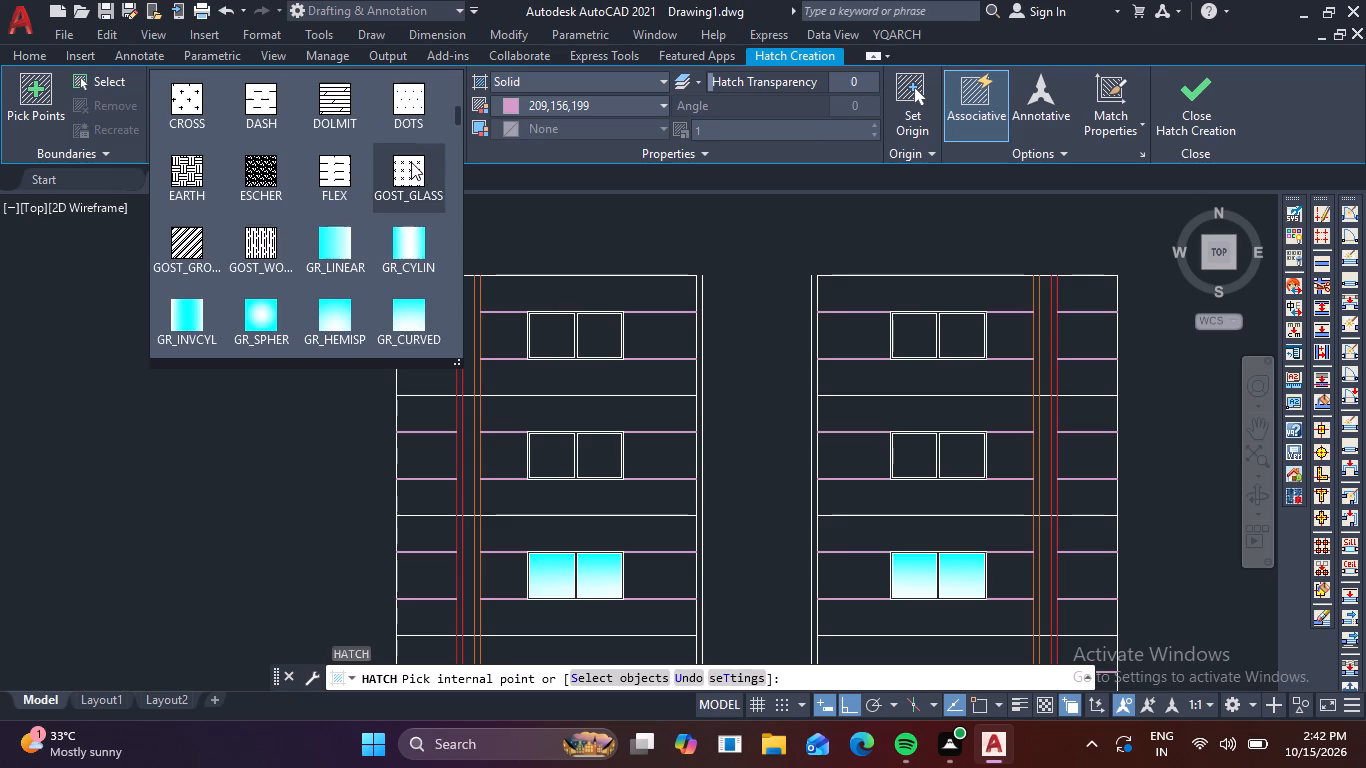
scroll(420, 229, "down", 1)
left_click(409, 258)
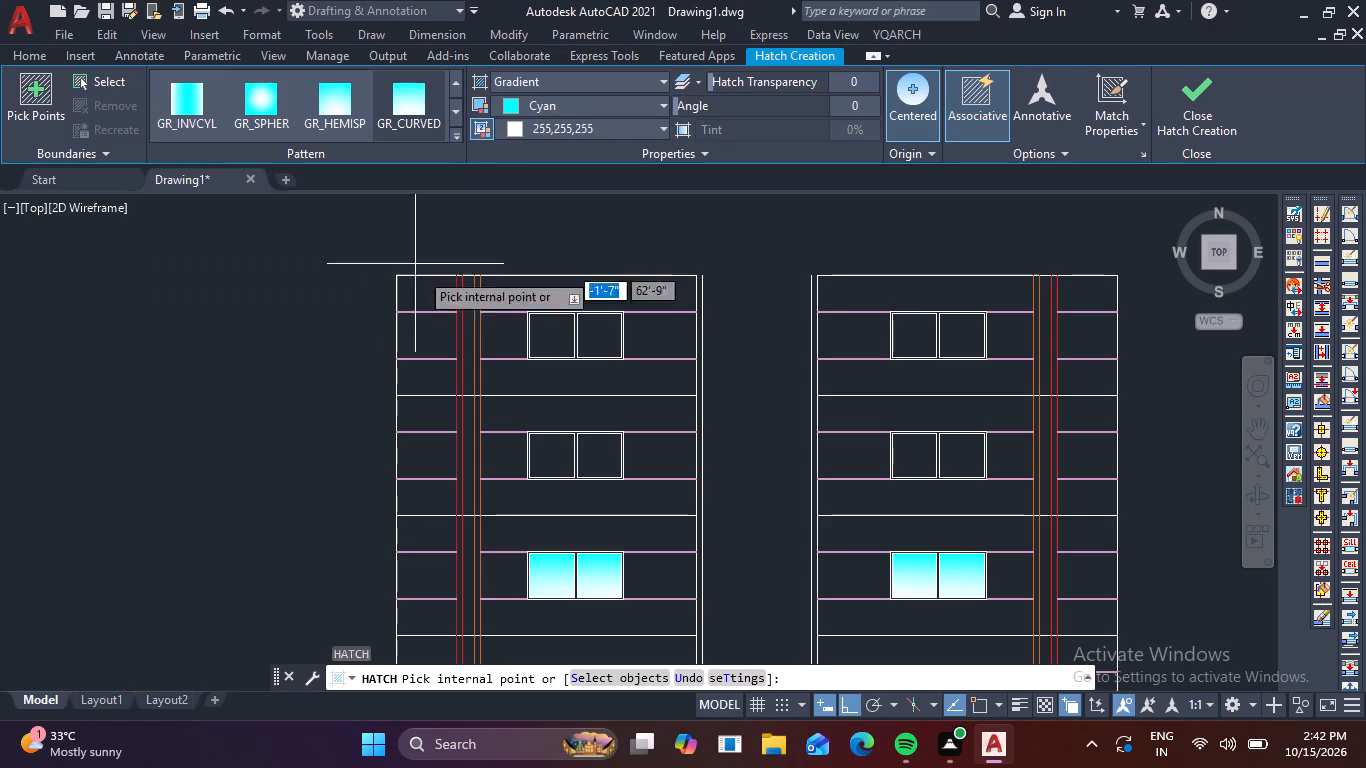
left_click(546, 459)
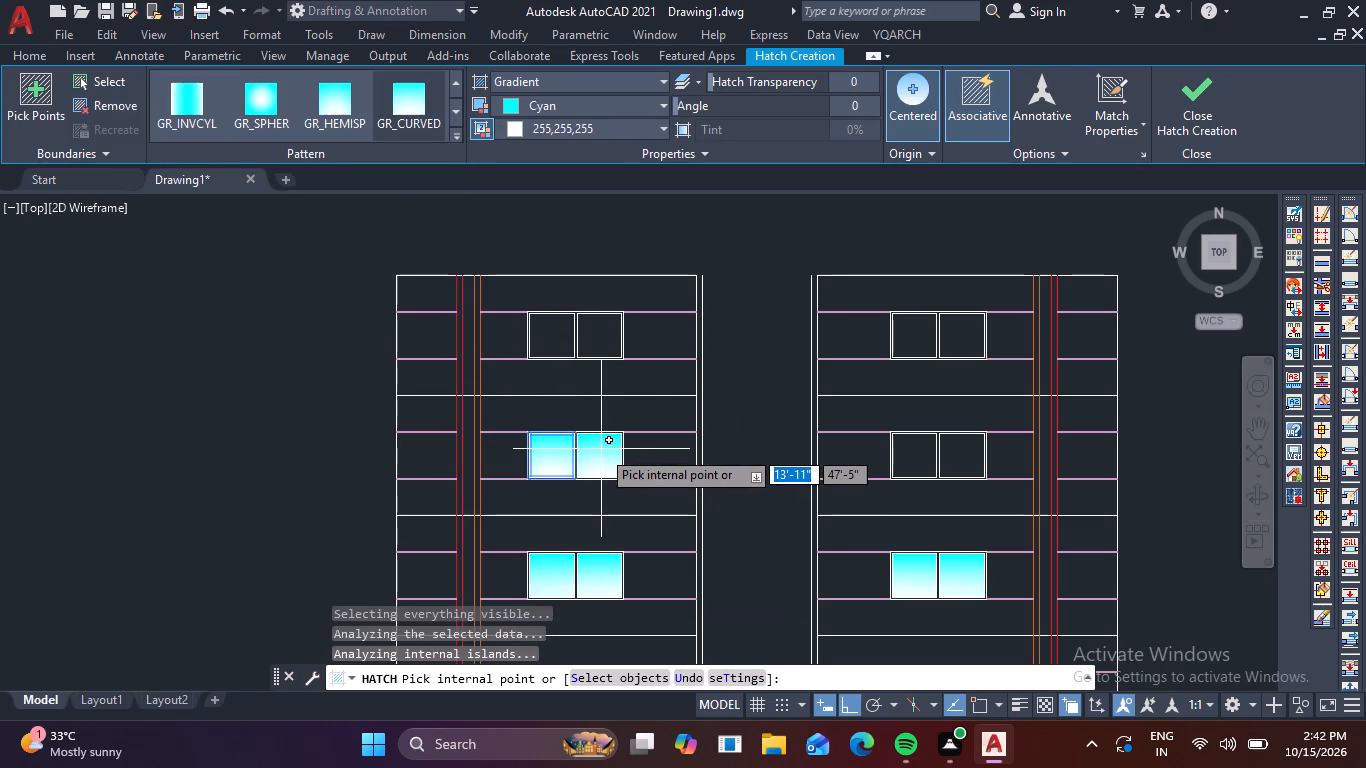
left_click(601, 449)
left_click(901, 447)
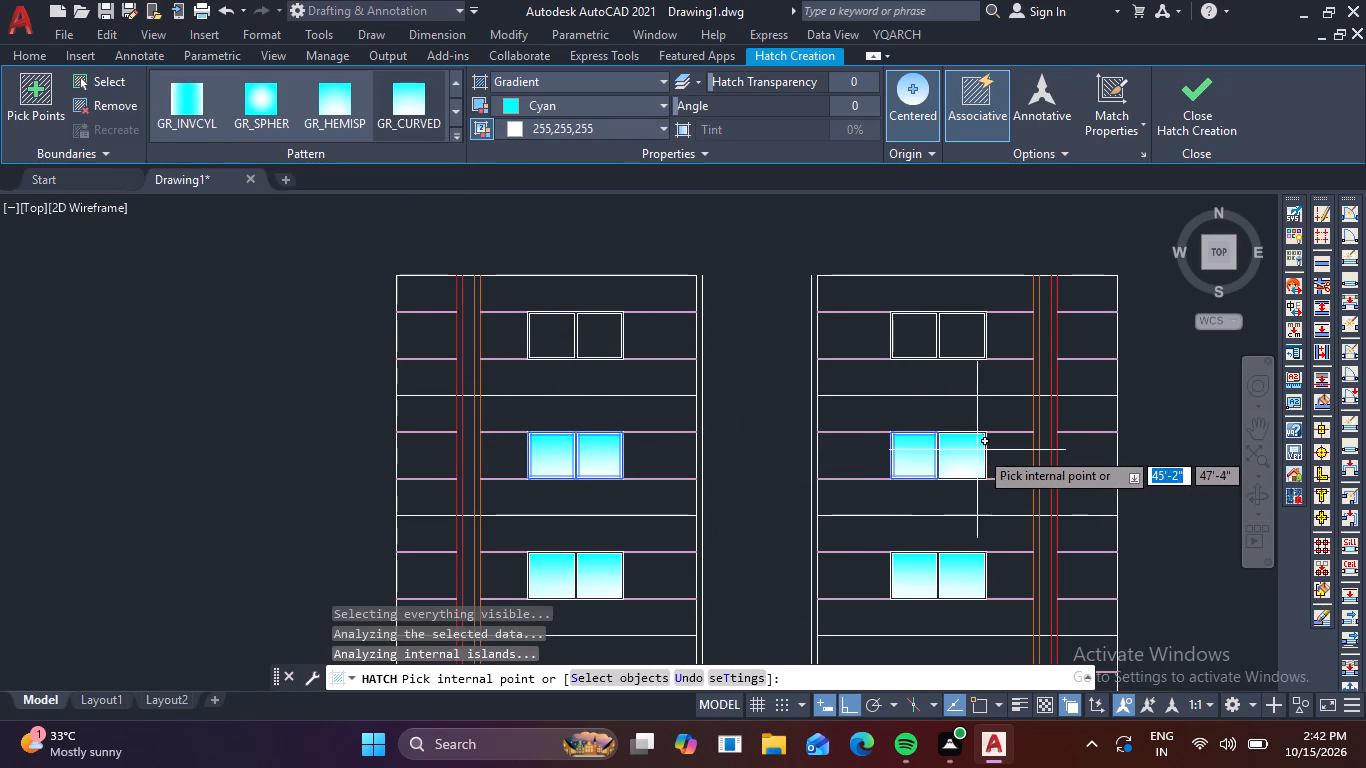
left_click(981, 452)
left_click(1212, 112)
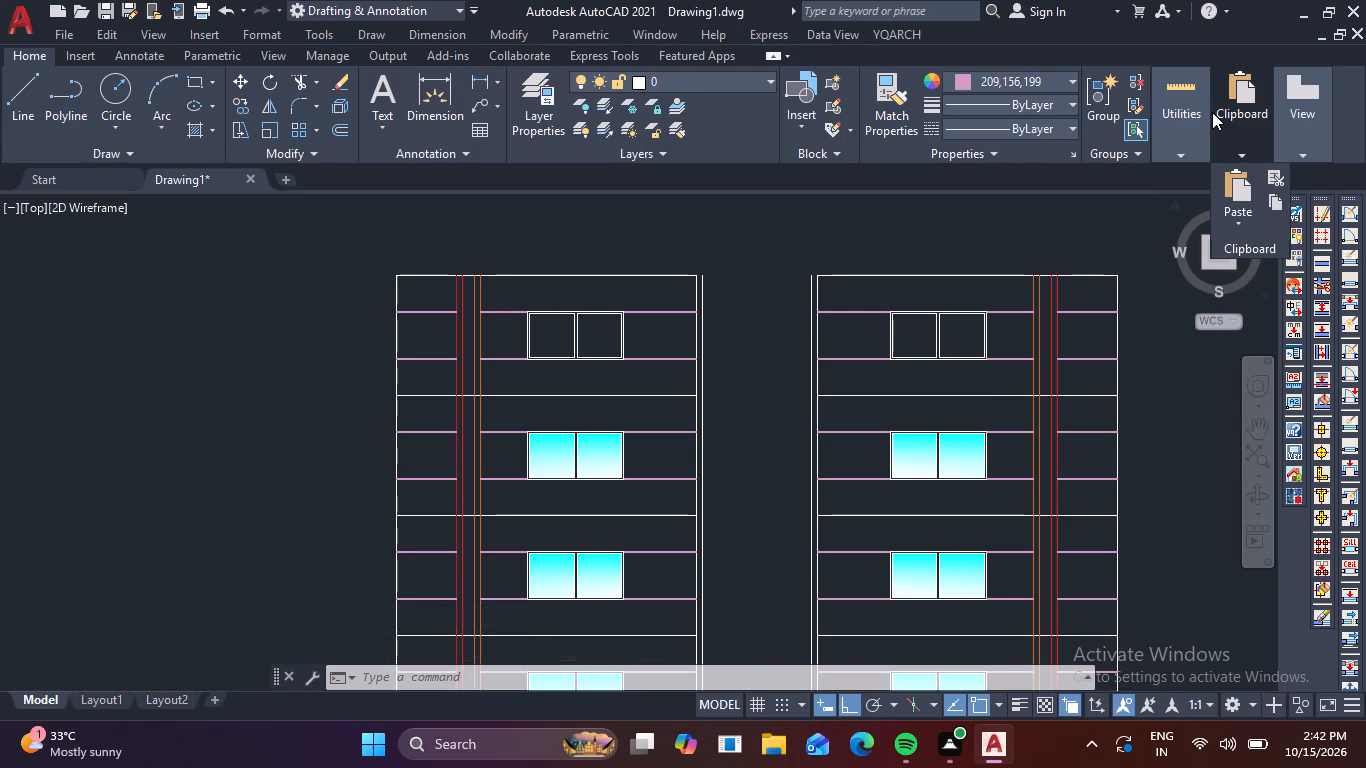
Fill both panes of the top-row windows in both blocks with the GR_CURVED cyan-to-white gradient and finish the hatch.
key("space")
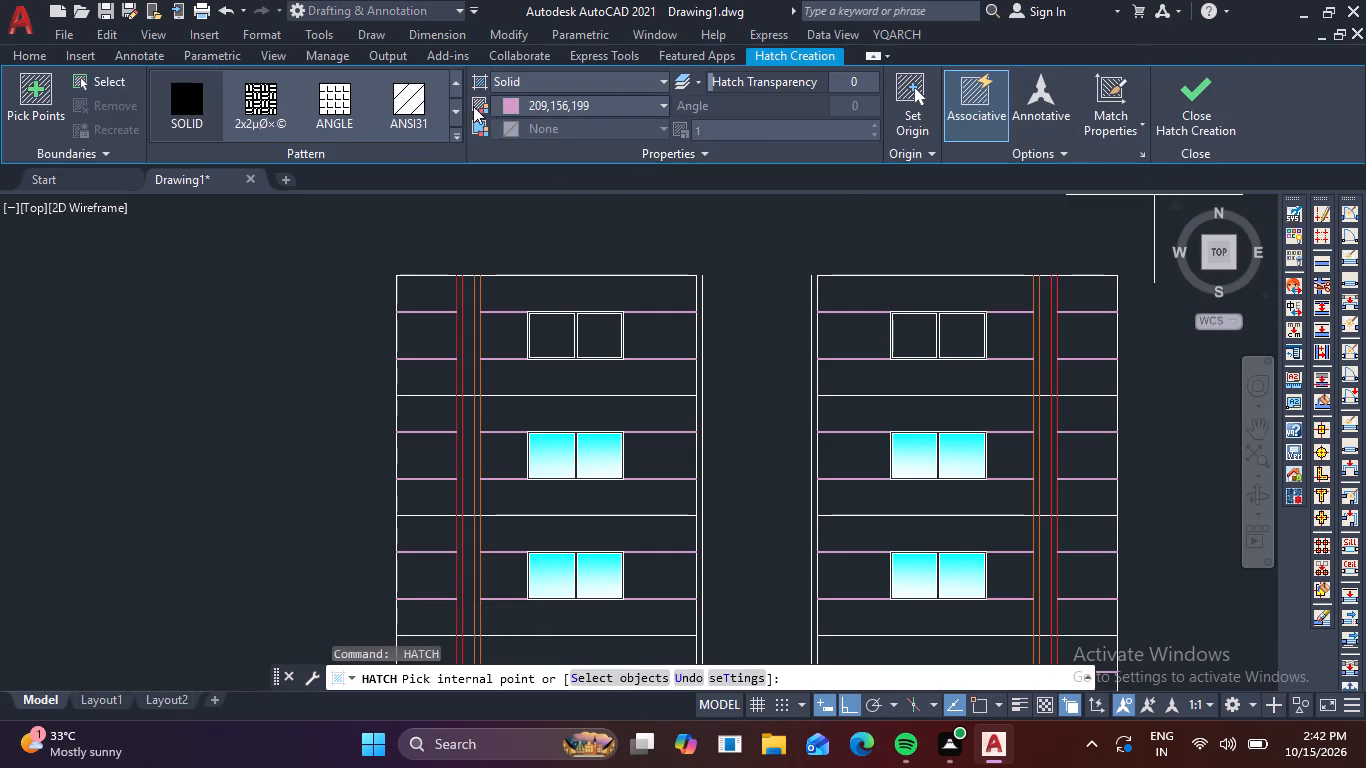
left_click(460, 129)
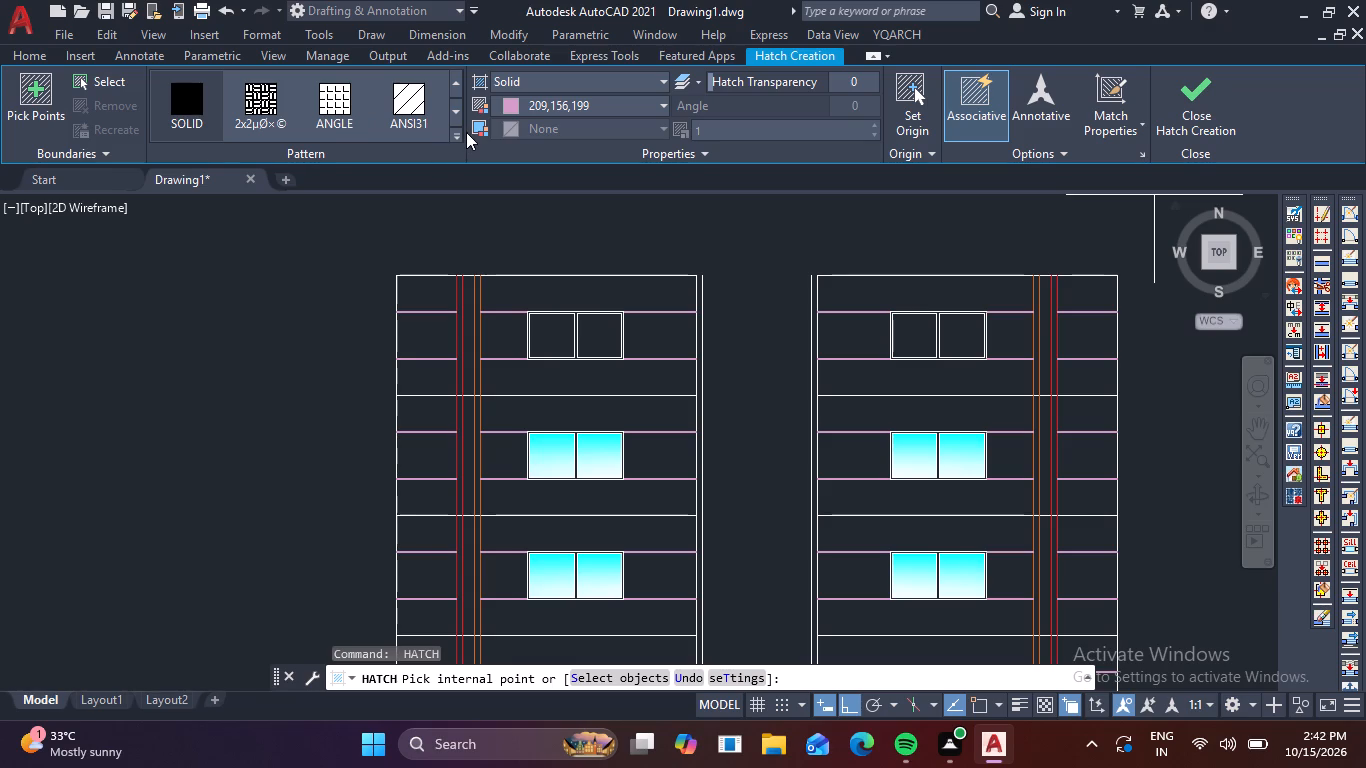
left_click(459, 135)
scroll(385, 162, "down", 13)
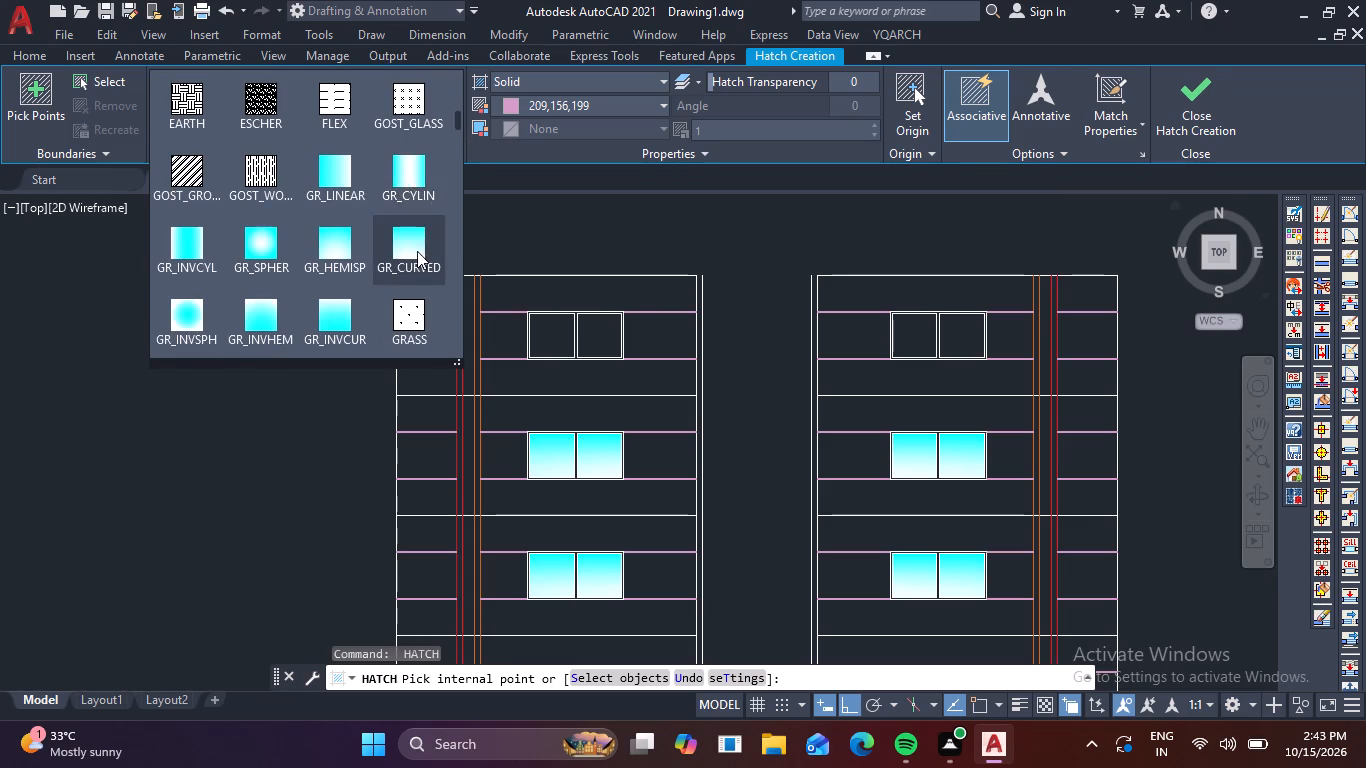
left_click(417, 251)
left_click(541, 335)
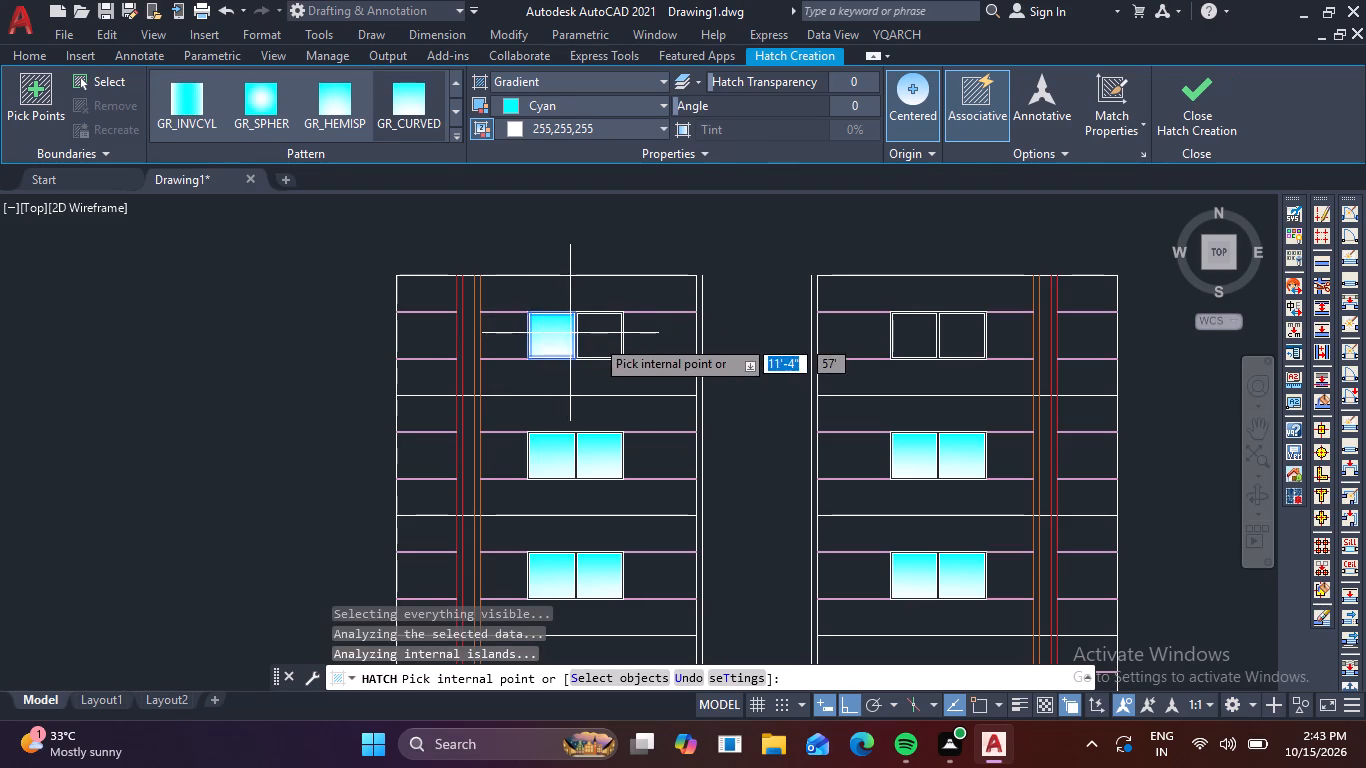
left_click(611, 340)
left_click(897, 339)
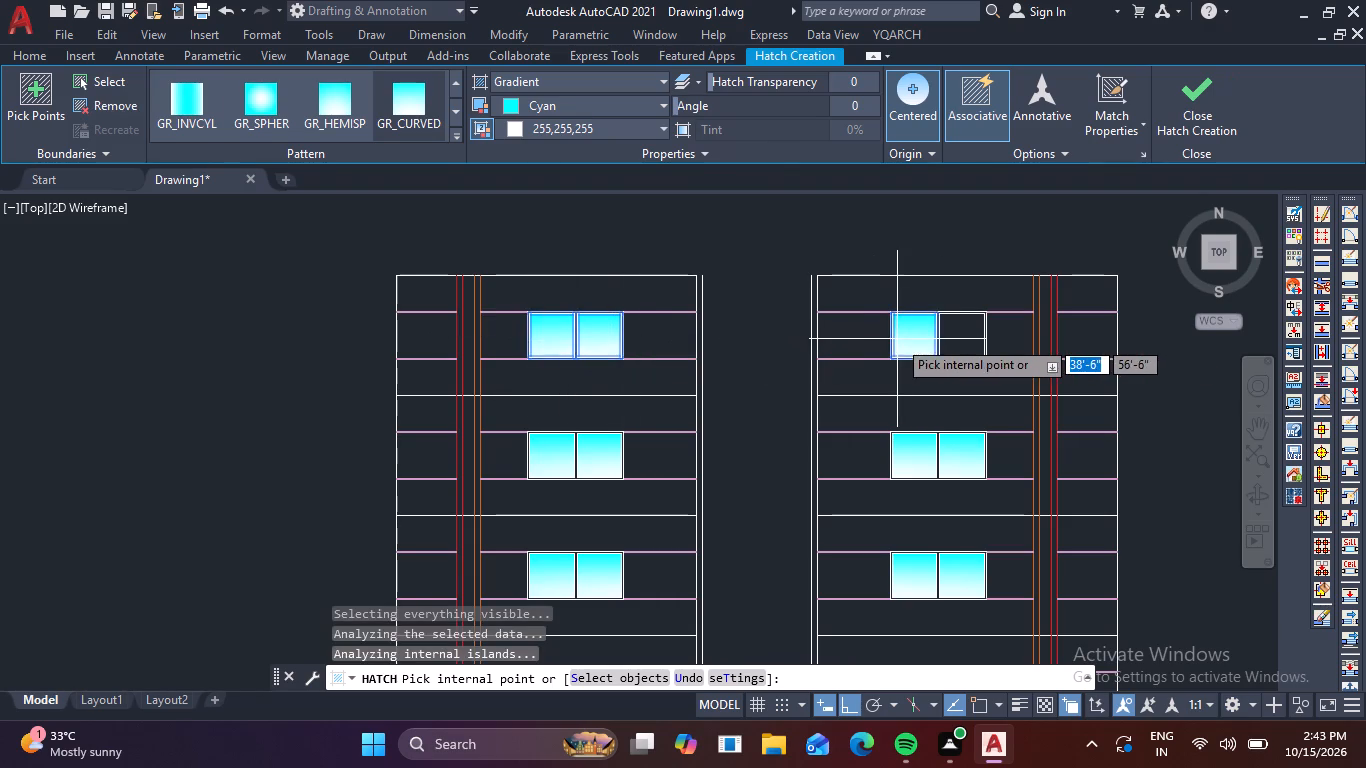
left_click(975, 346)
left_click(1216, 104)
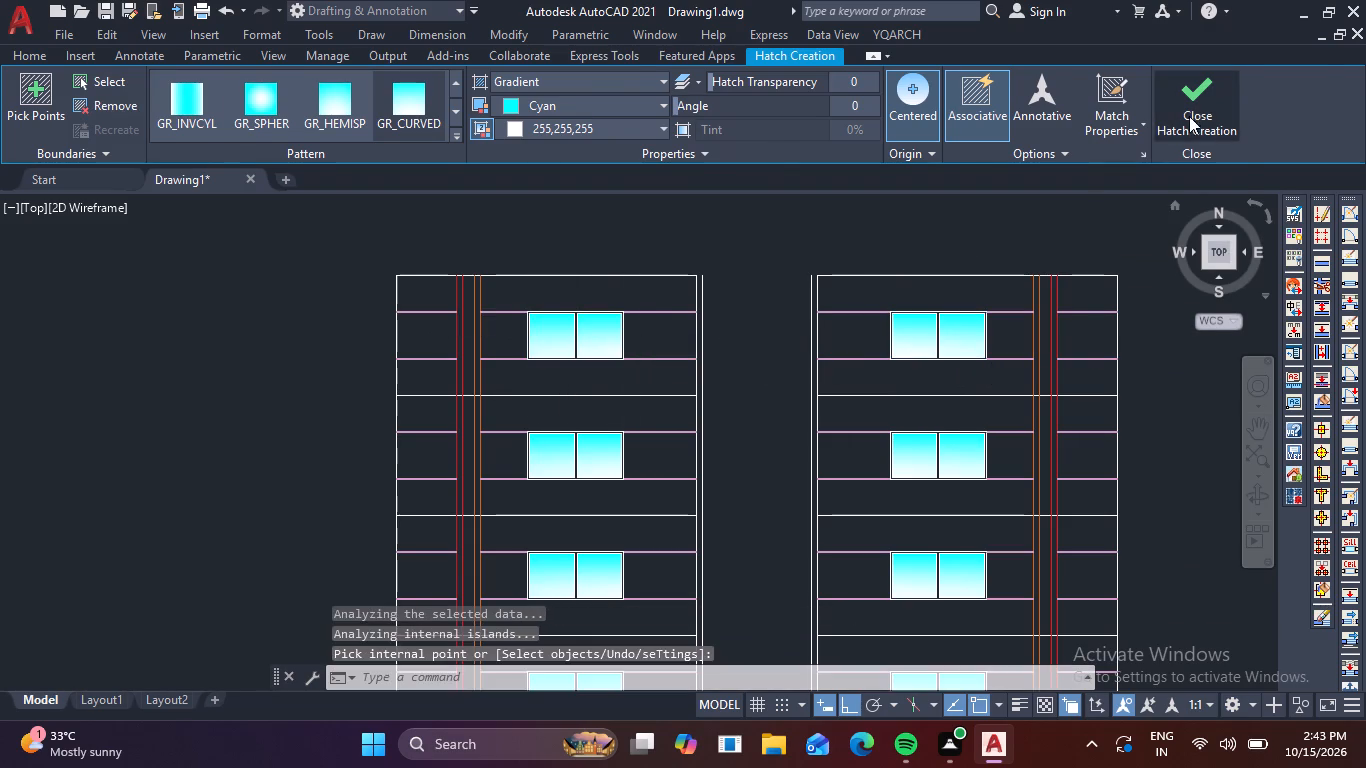
Offset the three lower white floor lines of the right block downward by 6".
scroll(967, 245, "down", 3)
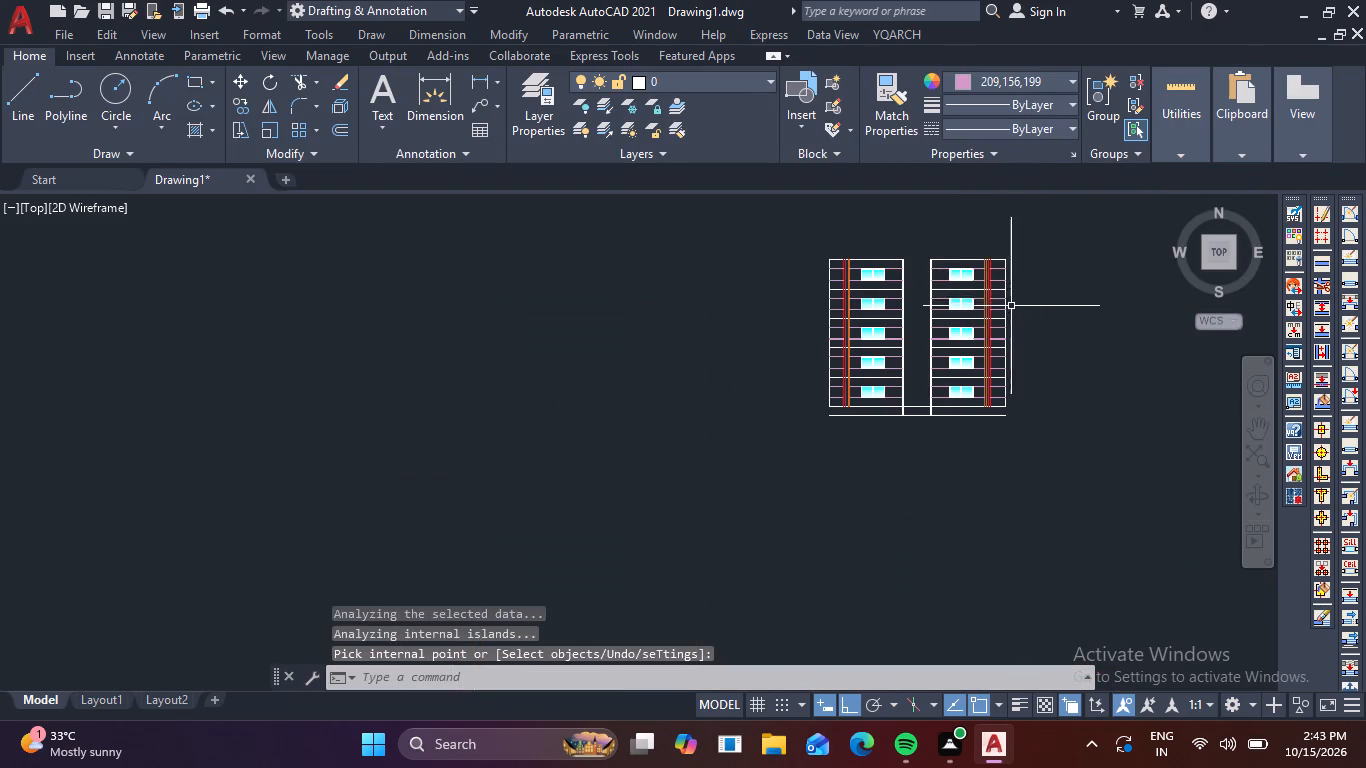
scroll(1011, 261, "up", 2)
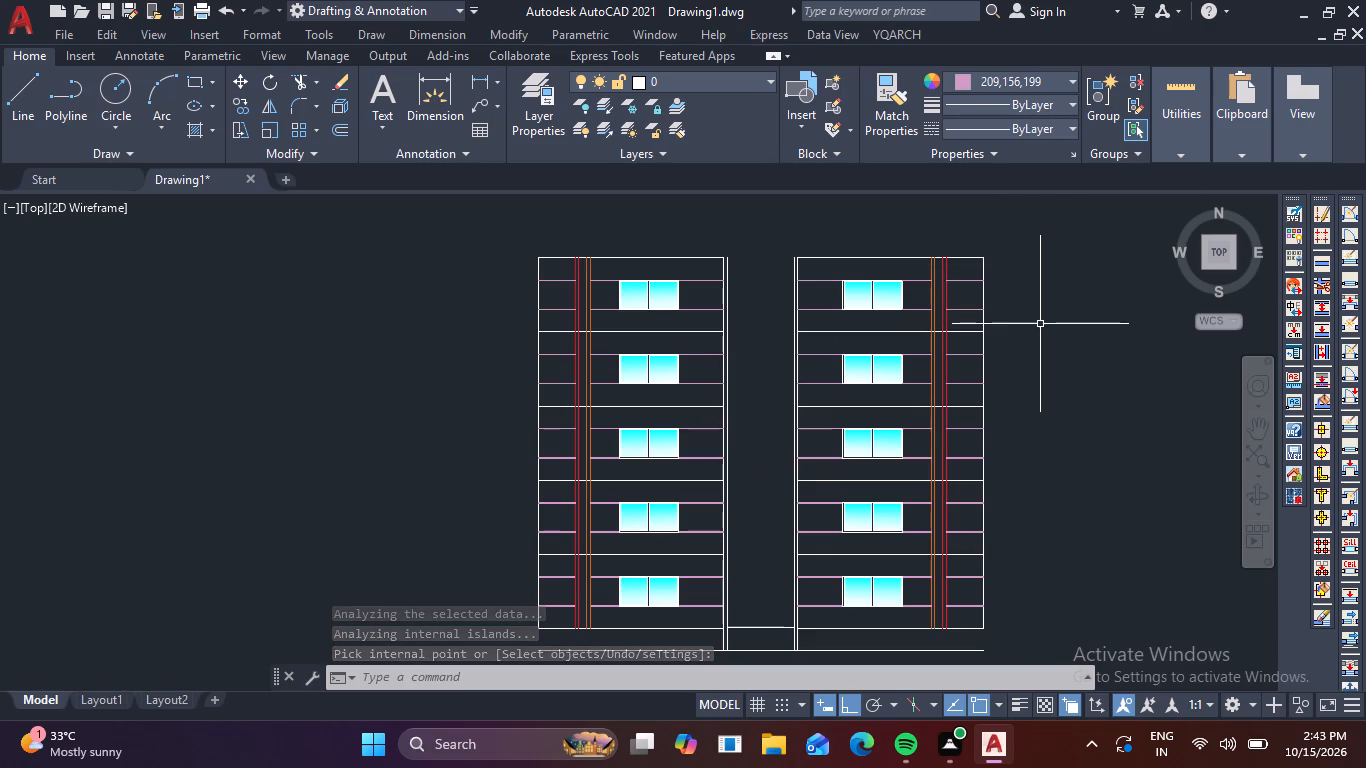
scroll(902, 572, "up", 2)
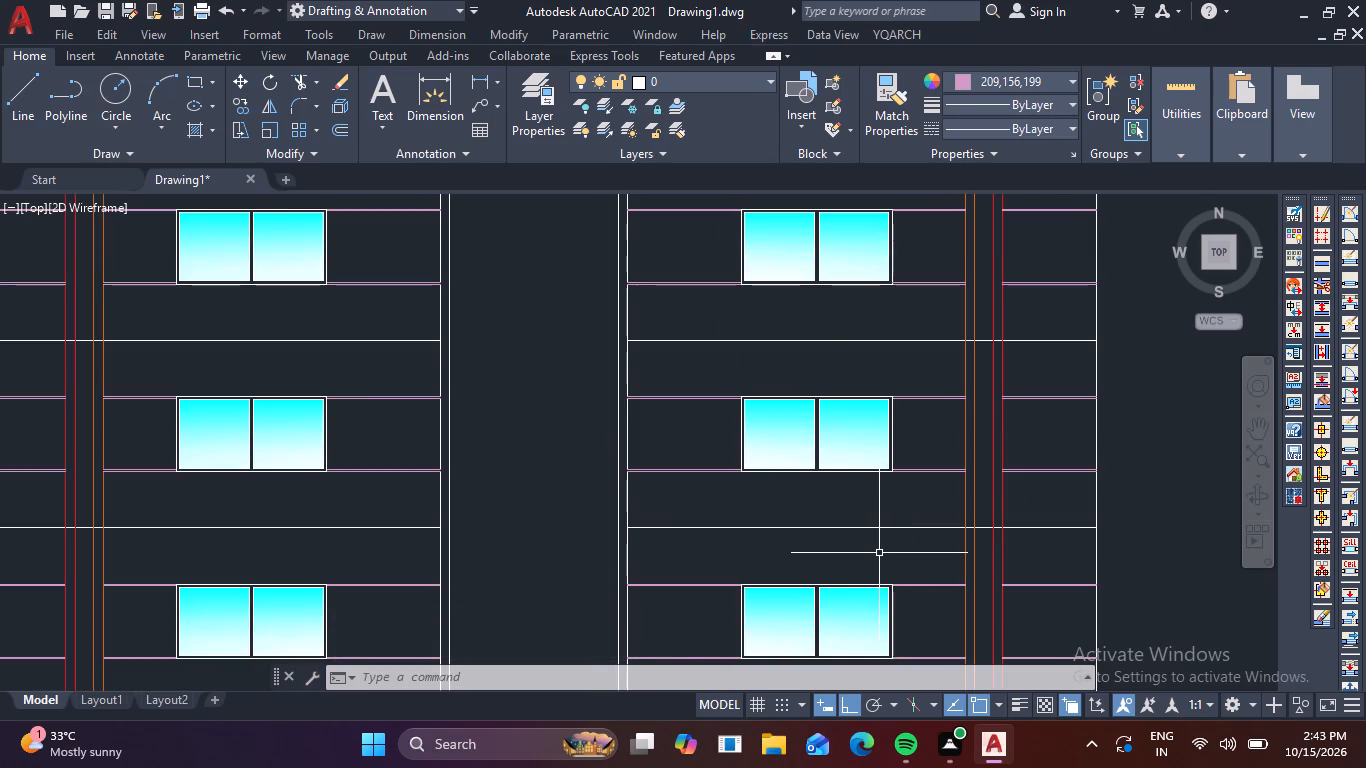
scroll(848, 564, "down", 2)
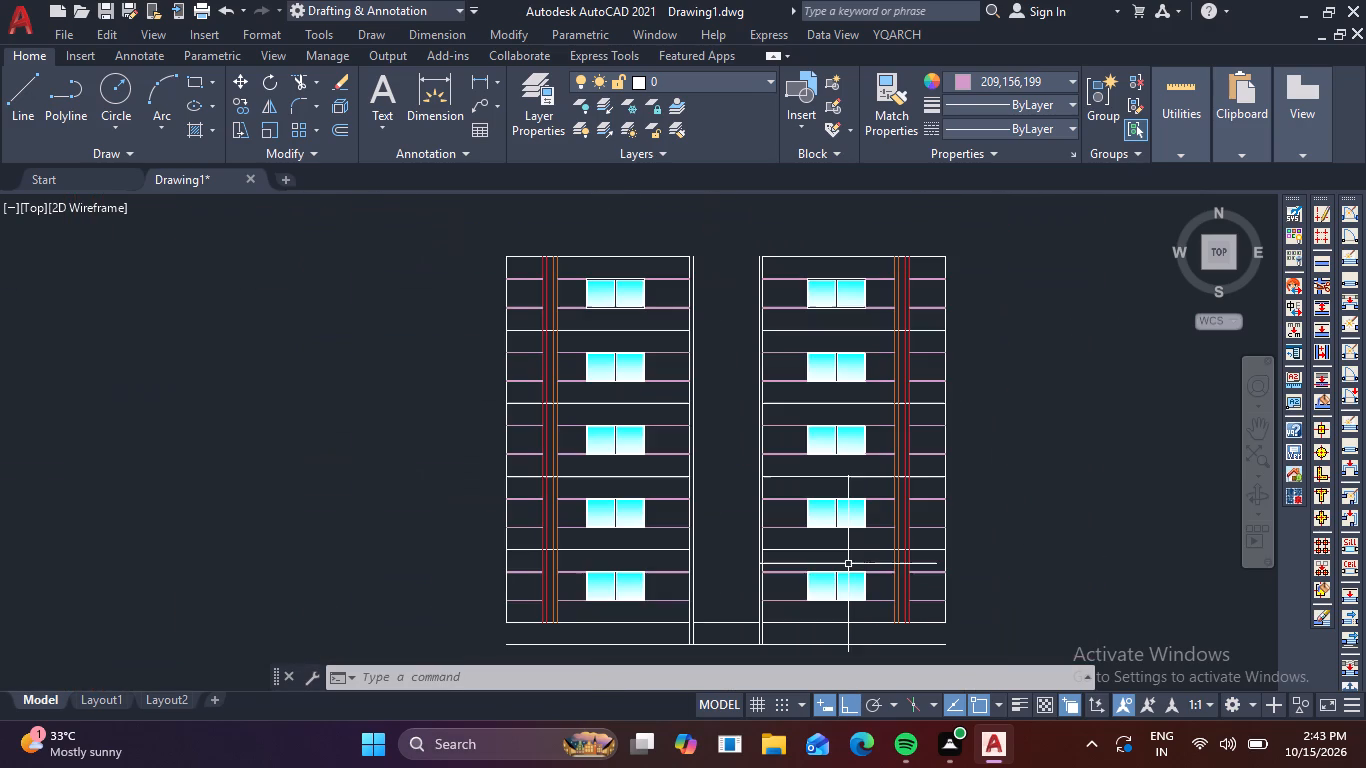
key("Escape")
key("o")
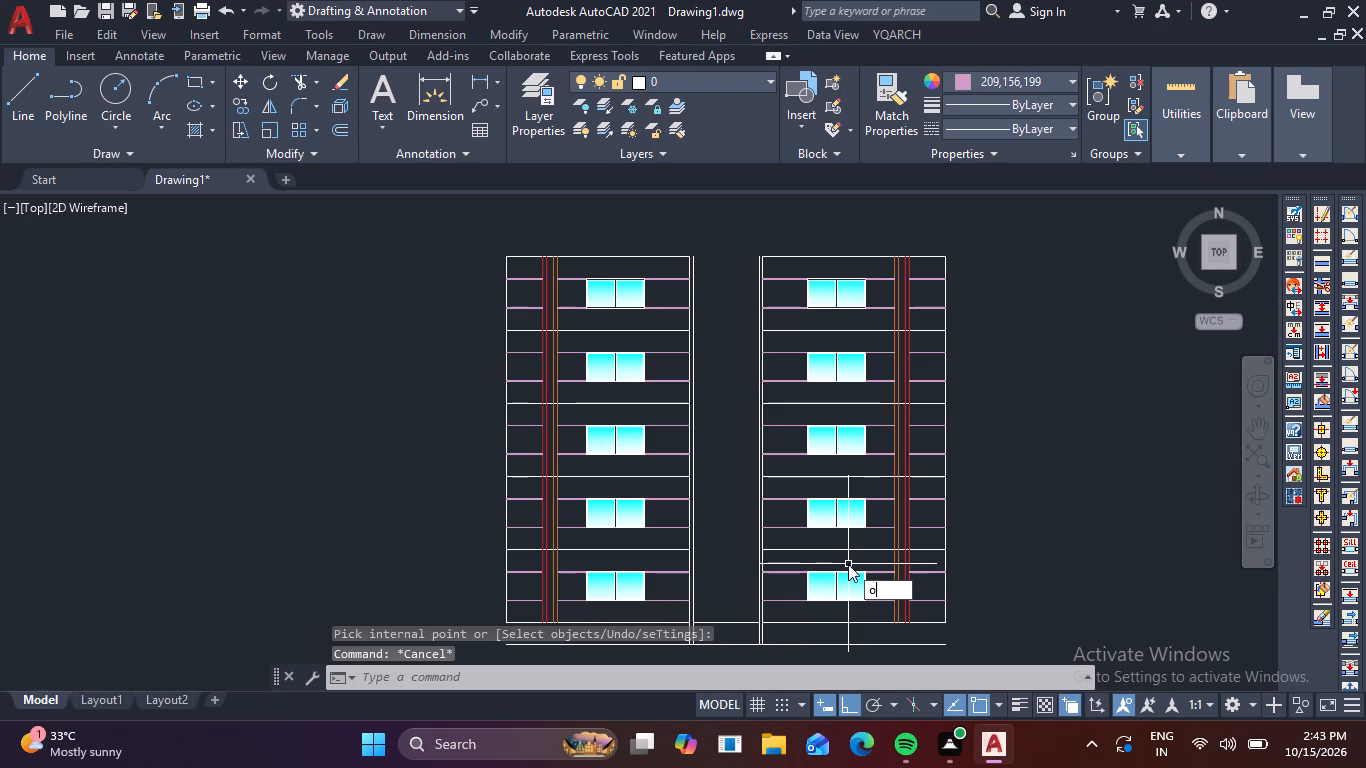
key("Return")
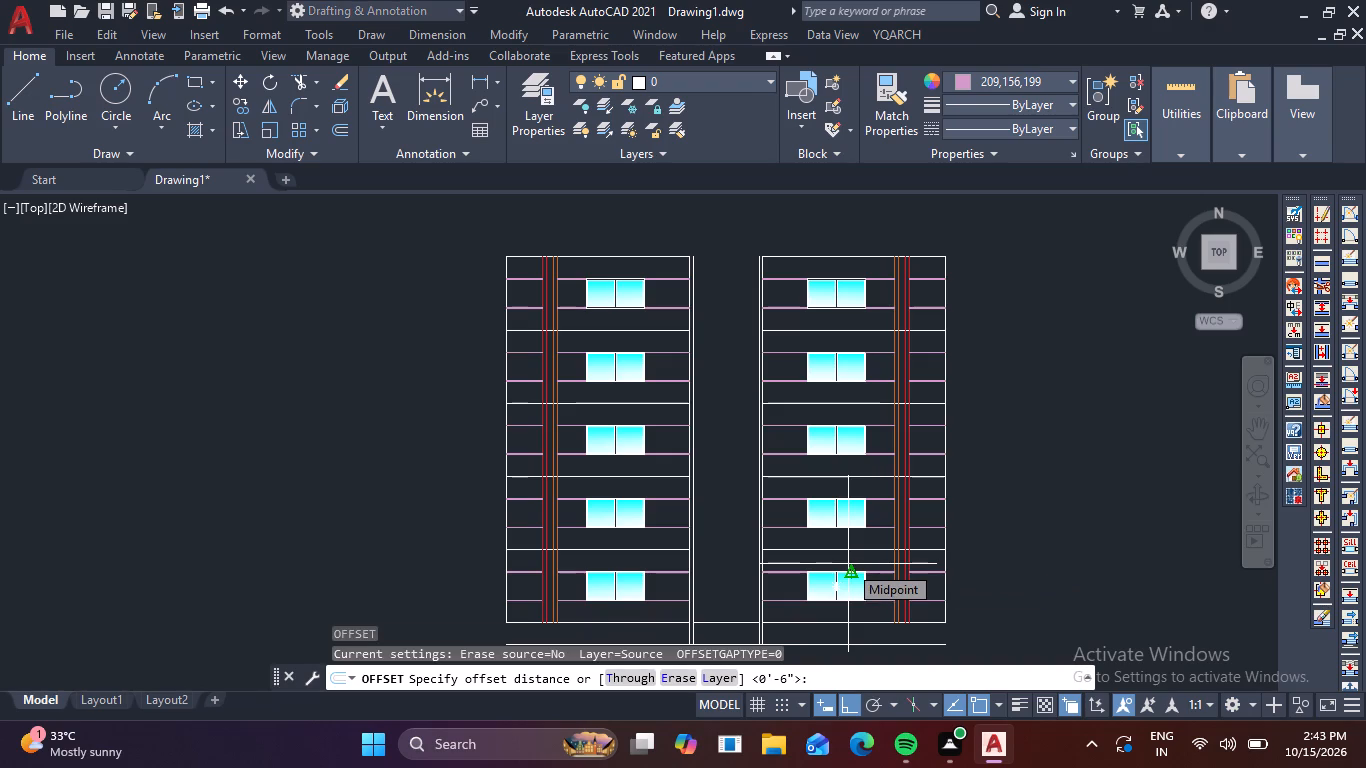
type("6\"")
key("Return")
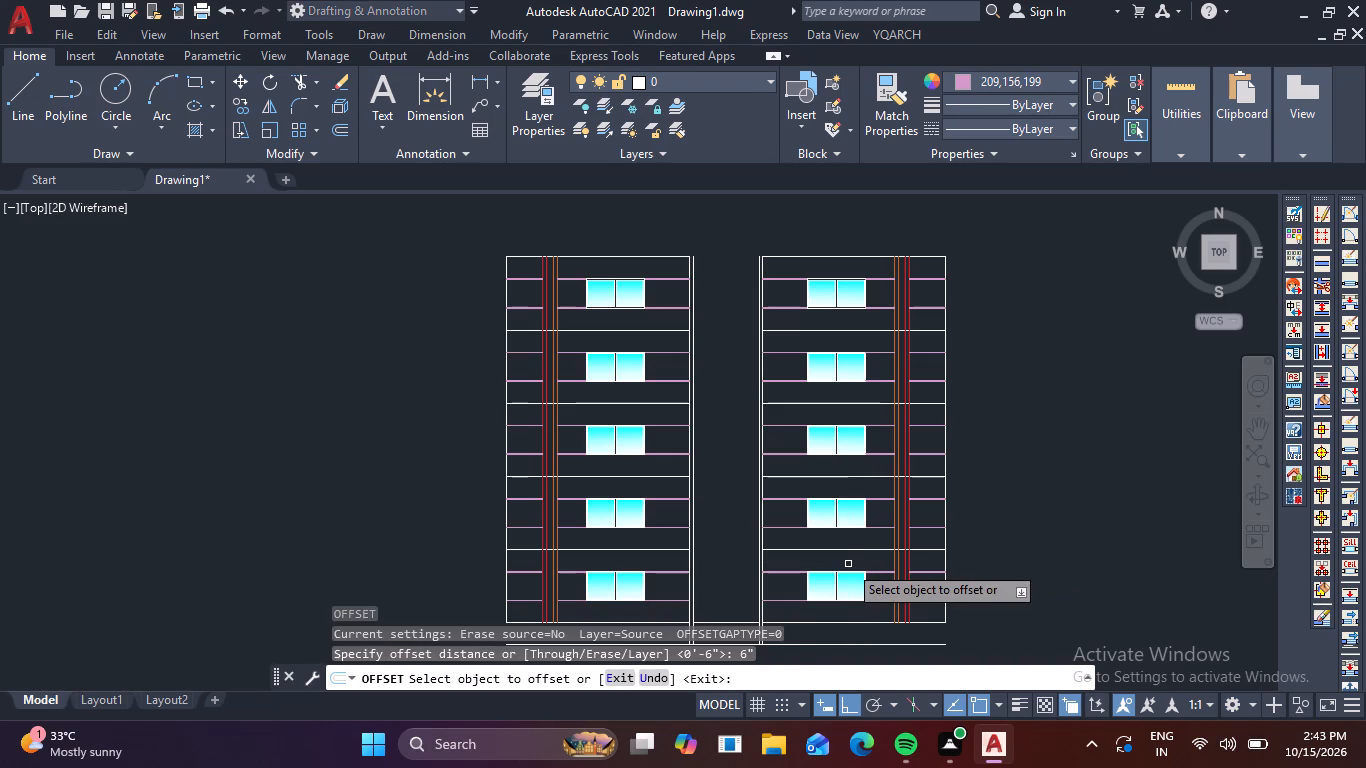
scroll(847, 520, "up", 2)
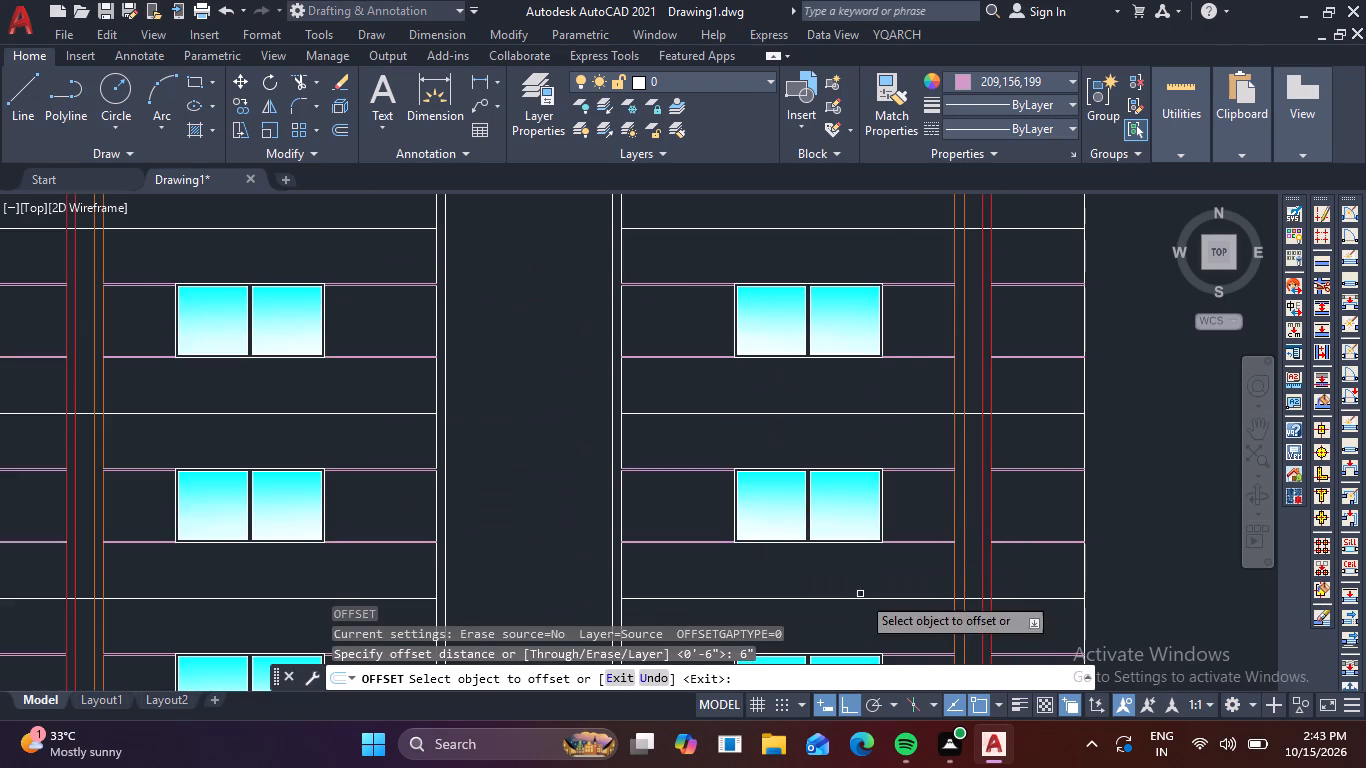
left_click(880, 599)
left_click(890, 616)
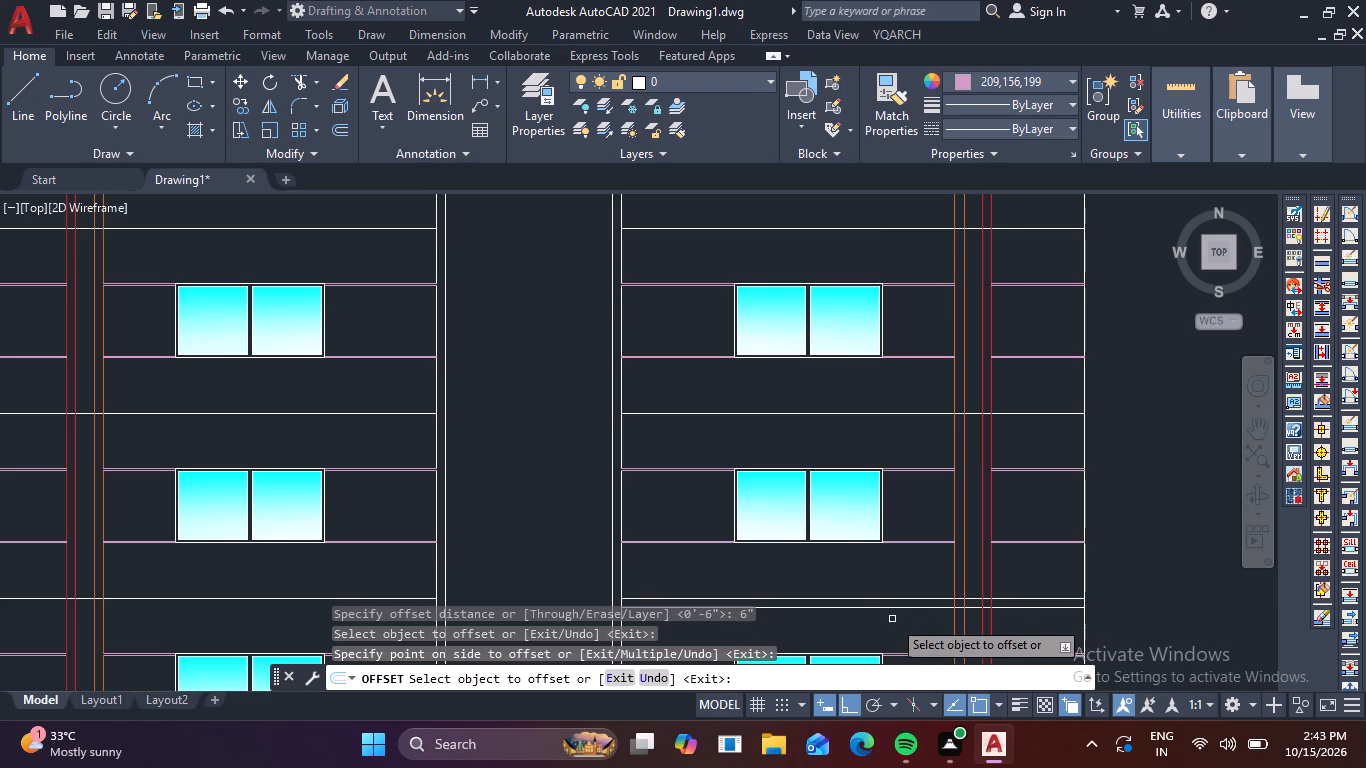
left_click(882, 407)
left_click(884, 414)
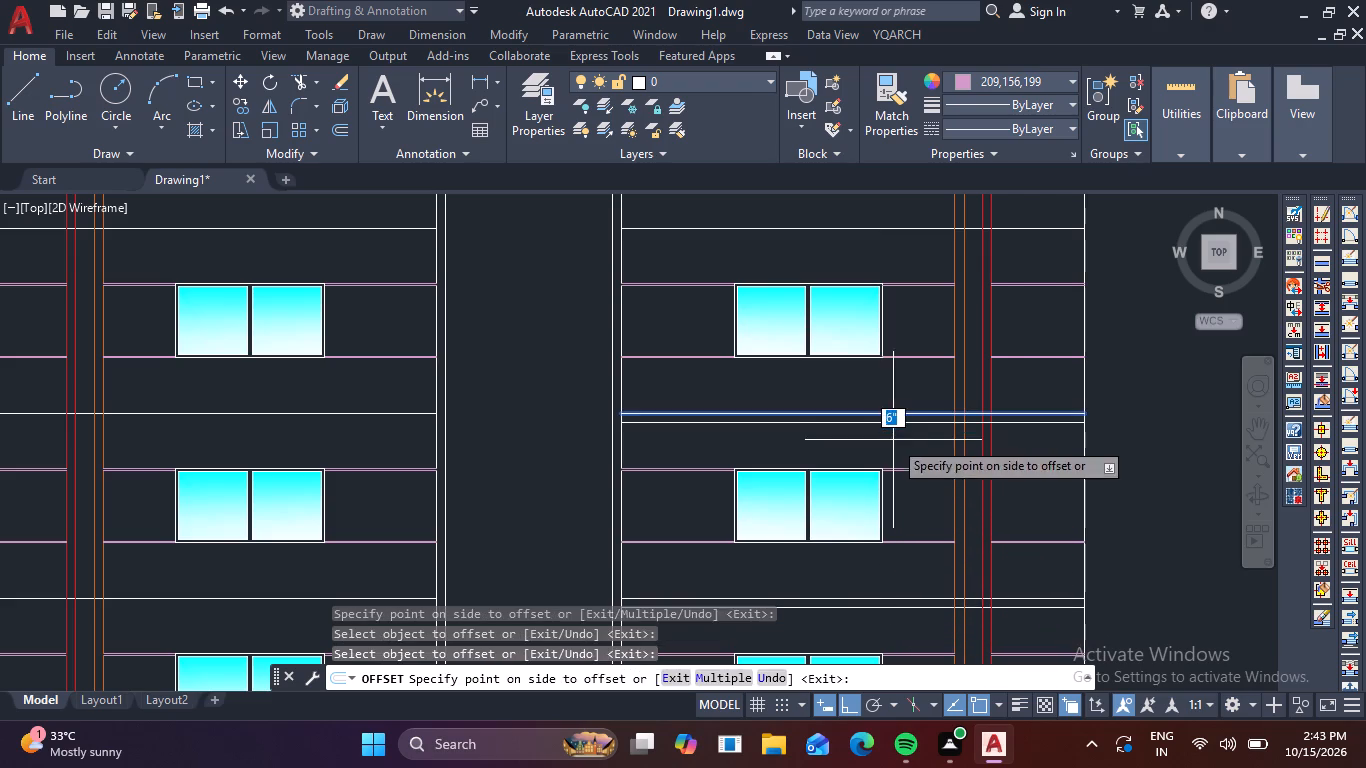
left_click(893, 440)
left_click(887, 231)
left_click(885, 247)
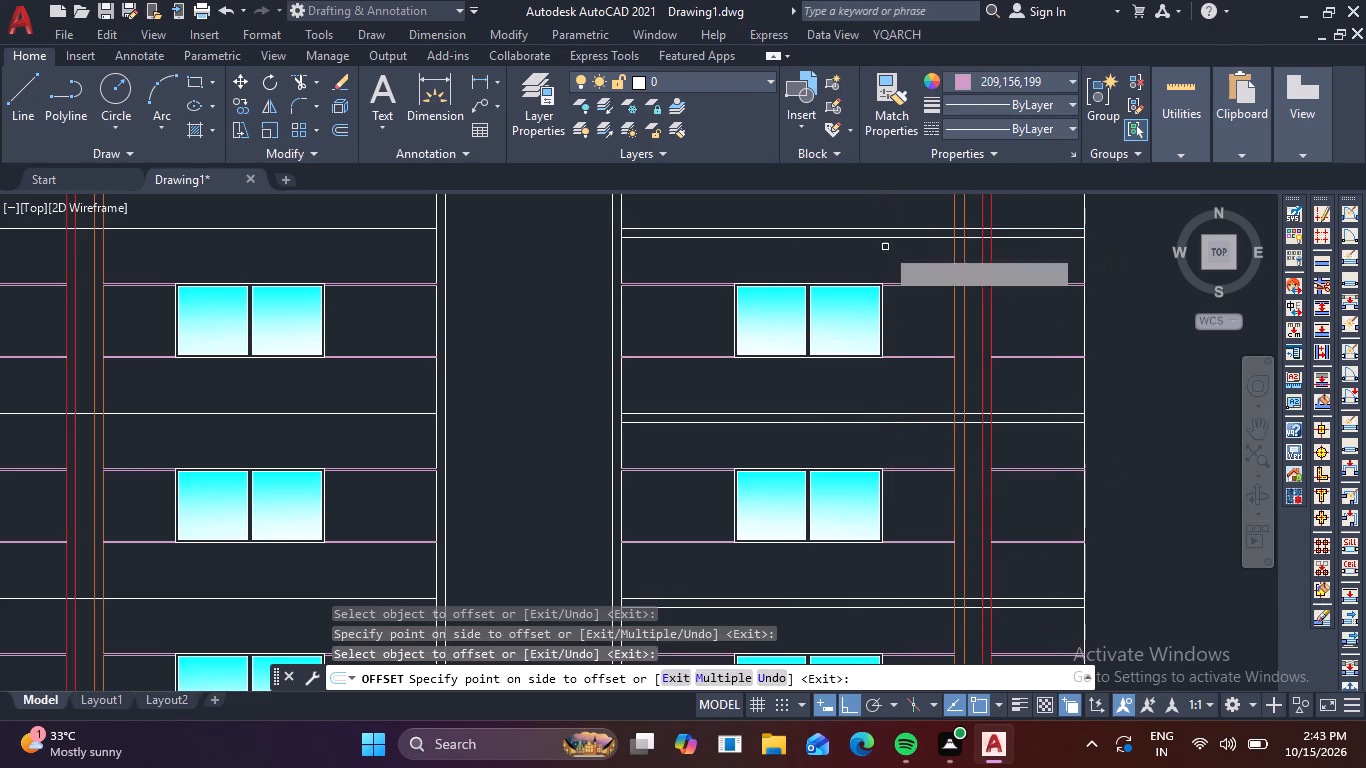
Offset the right block's uppermost intermediate floor line and its roof line downward by the same 6" distance.
middle_click_drag(857, 207, 896, 401)
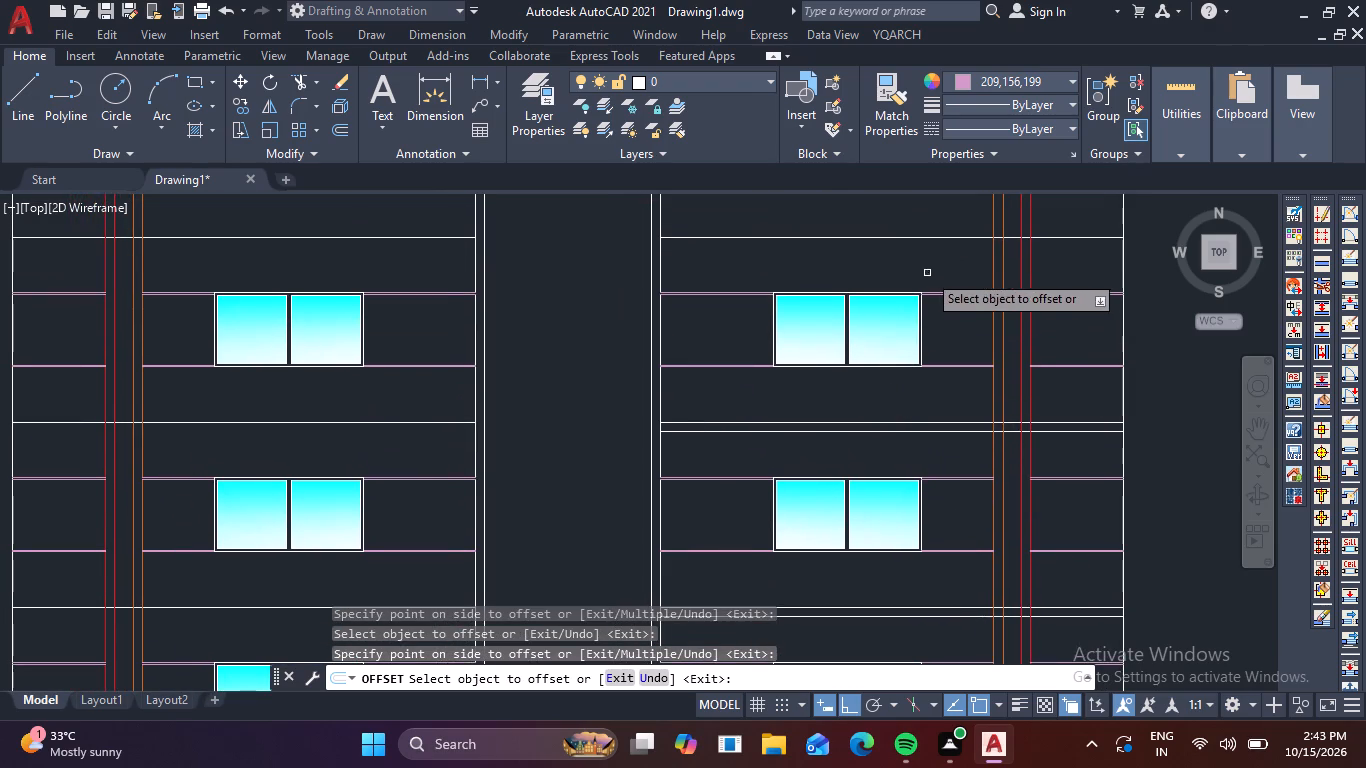
left_click(924, 234)
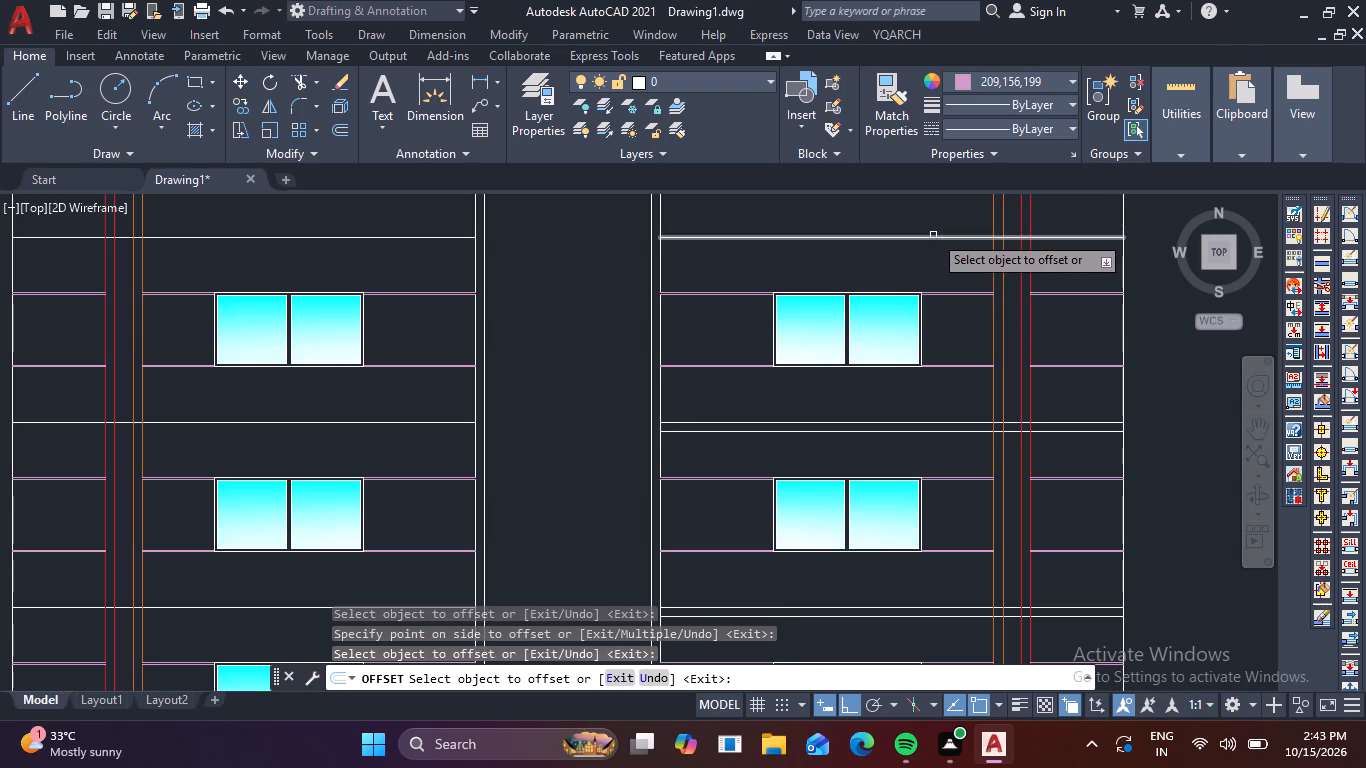
left_click(933, 235)
left_click(936, 264)
middle_click_drag(934, 215, 944, 340)
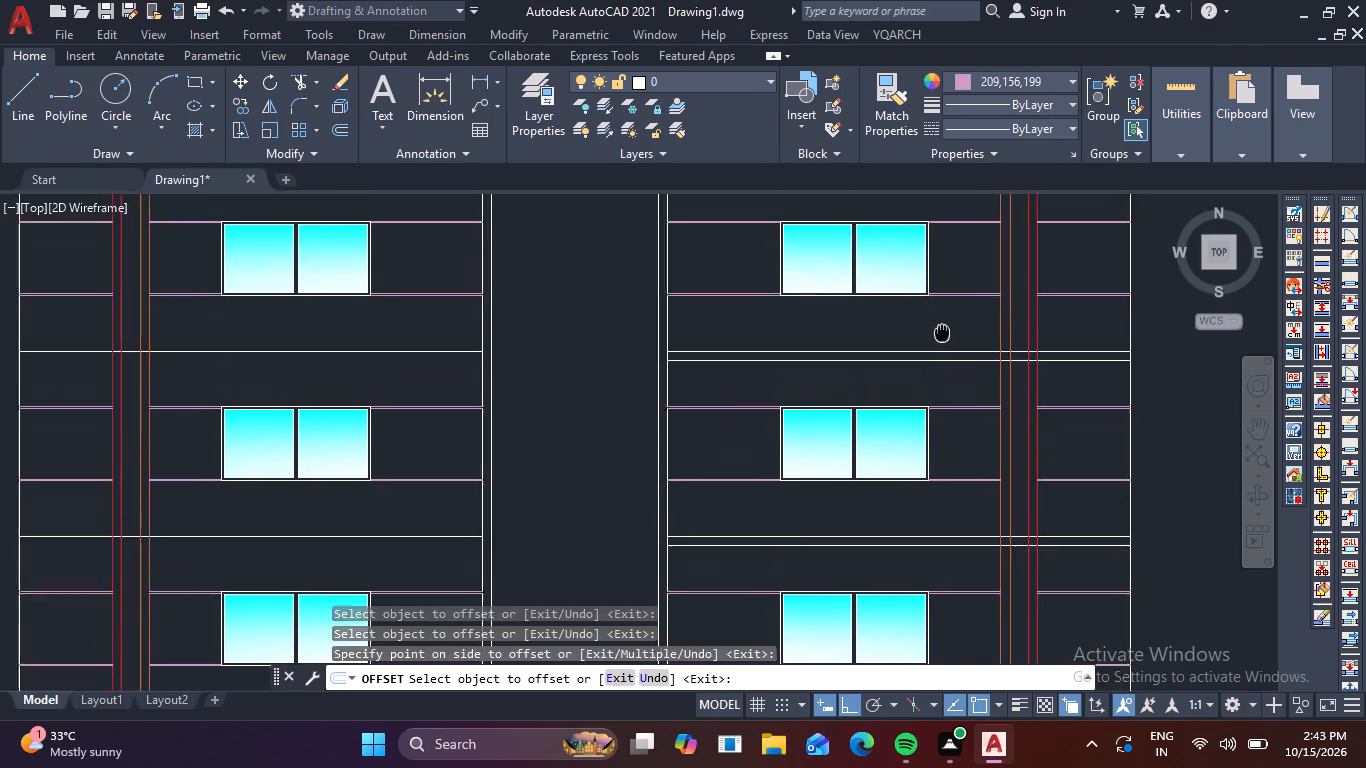
middle_click_drag(944, 340, 977, 496)
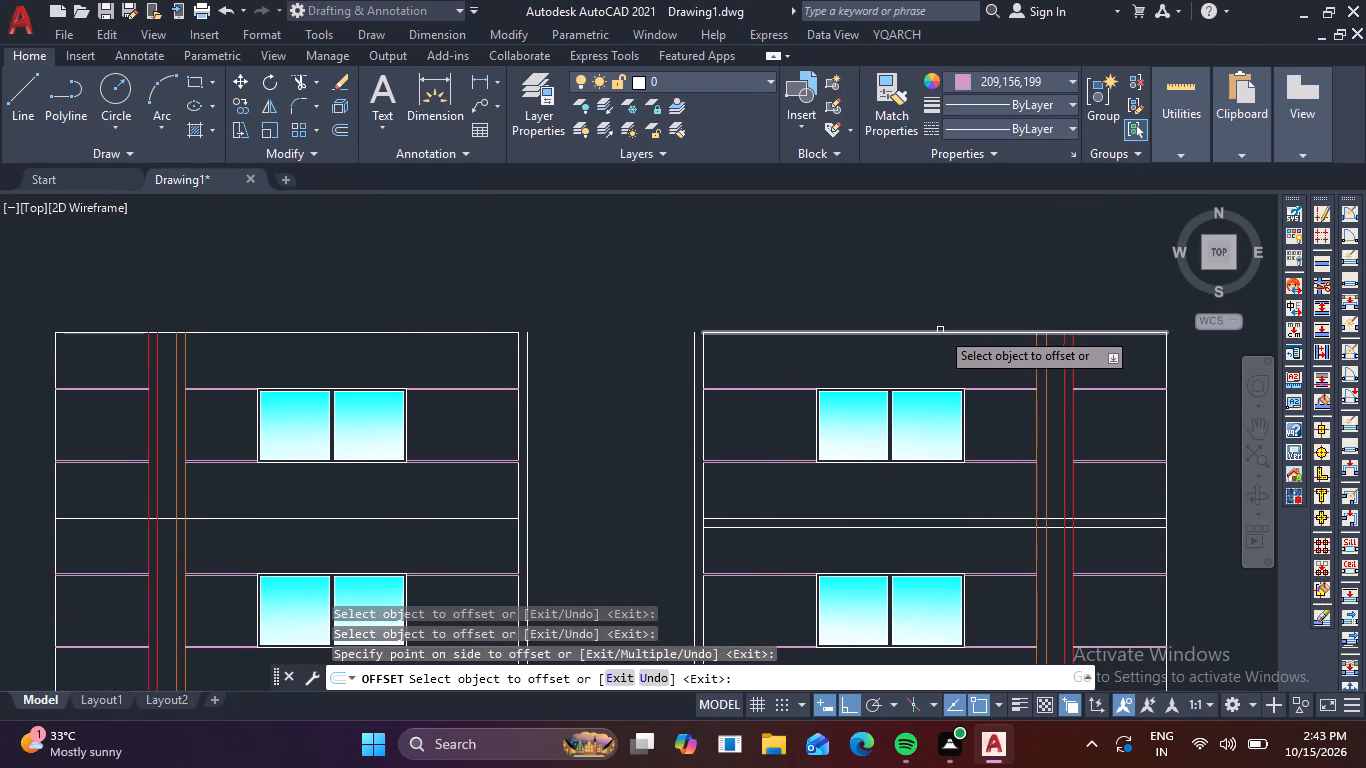
left_click(940, 332)
left_click(947, 366)
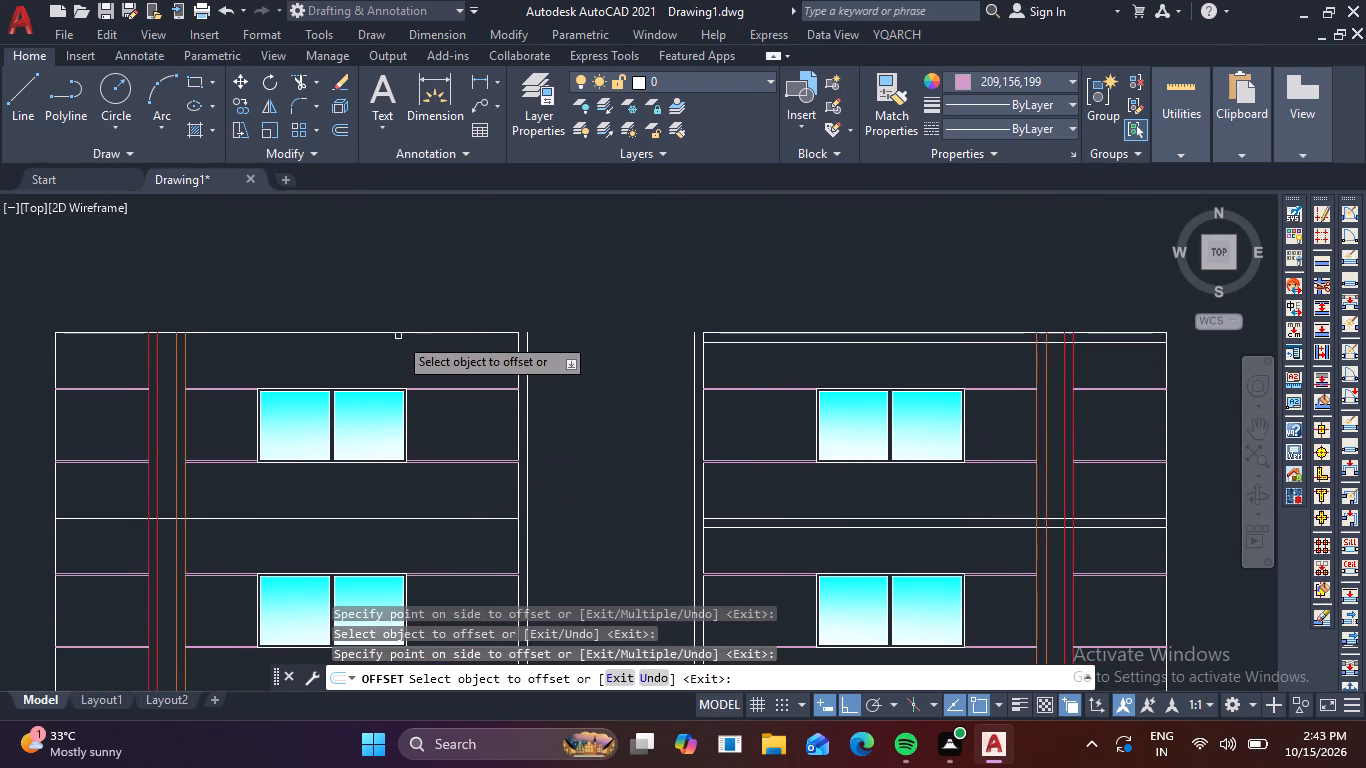
Offset the left block's roof line and its four intermediate floor lines downward by 6", and finish the offset.
left_click(411, 331)
left_click(415, 362)
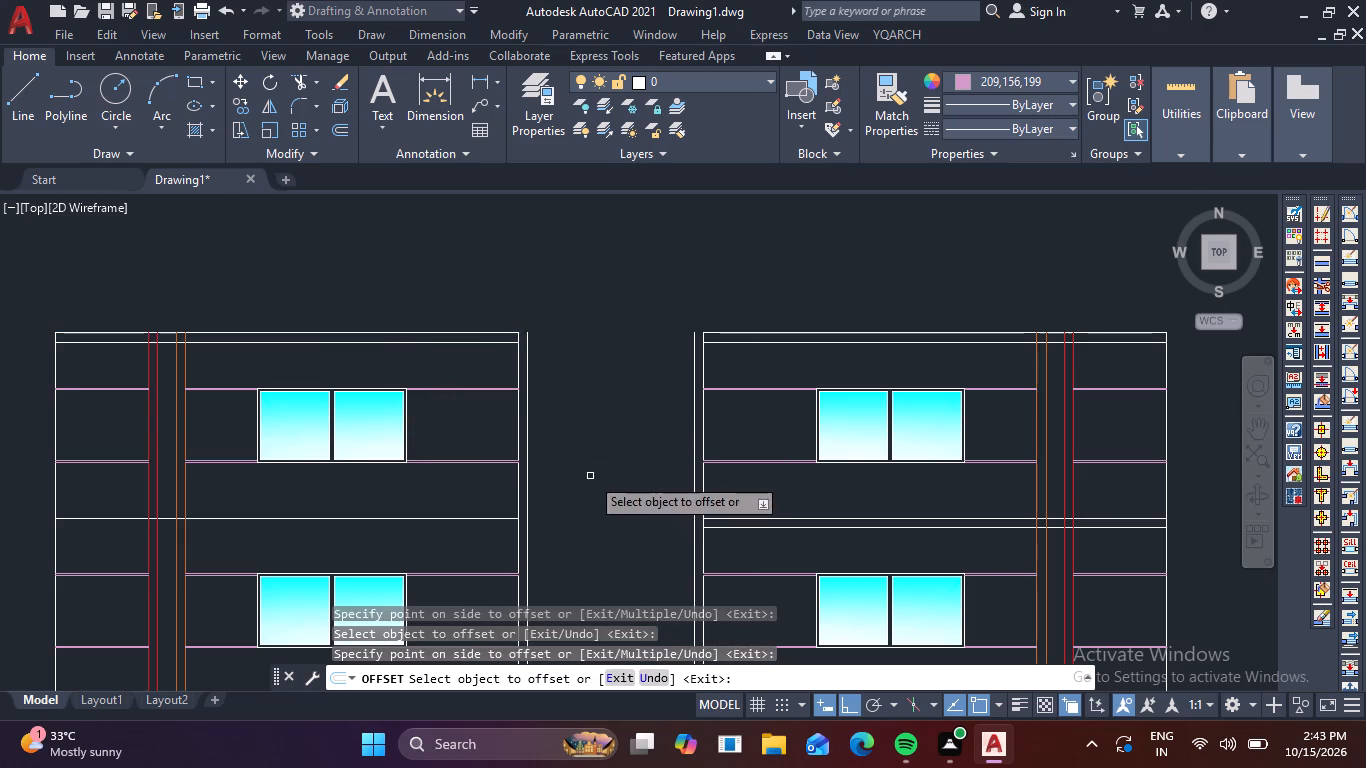
middle_click_drag(589, 473, 597, 342)
left_click(499, 386)
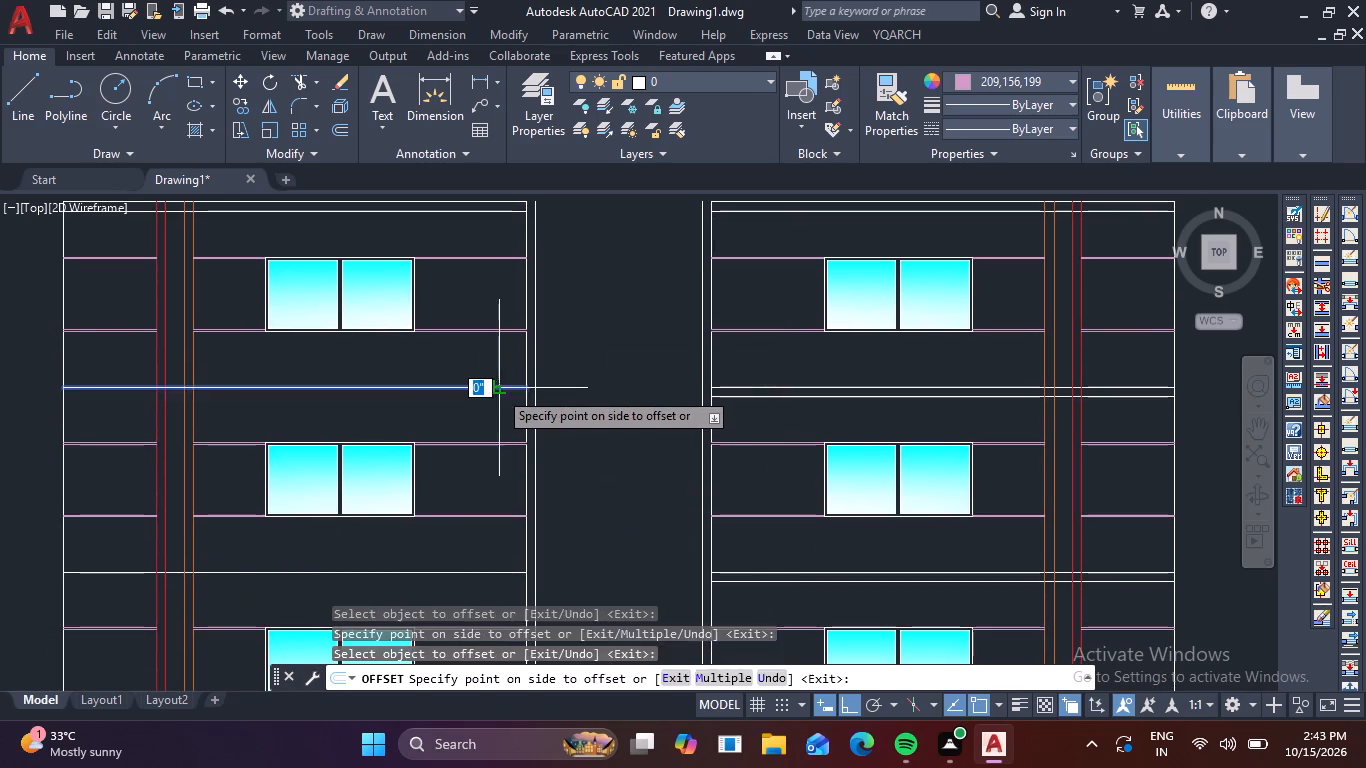
left_click(496, 400)
middle_click_drag(565, 406, 561, 296)
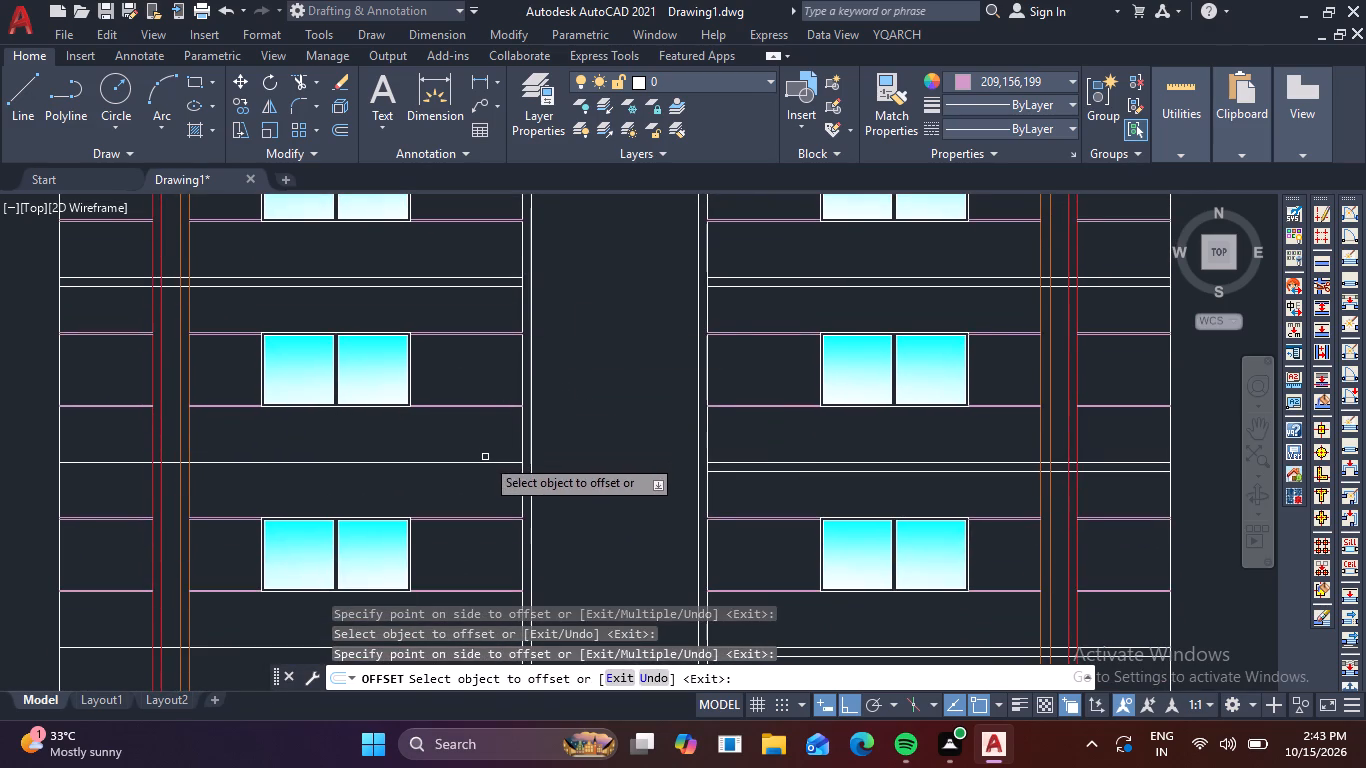
left_click(487, 463)
left_click(486, 485)
middle_click_drag(570, 487, 596, 288)
left_click(525, 447)
left_click(526, 466)
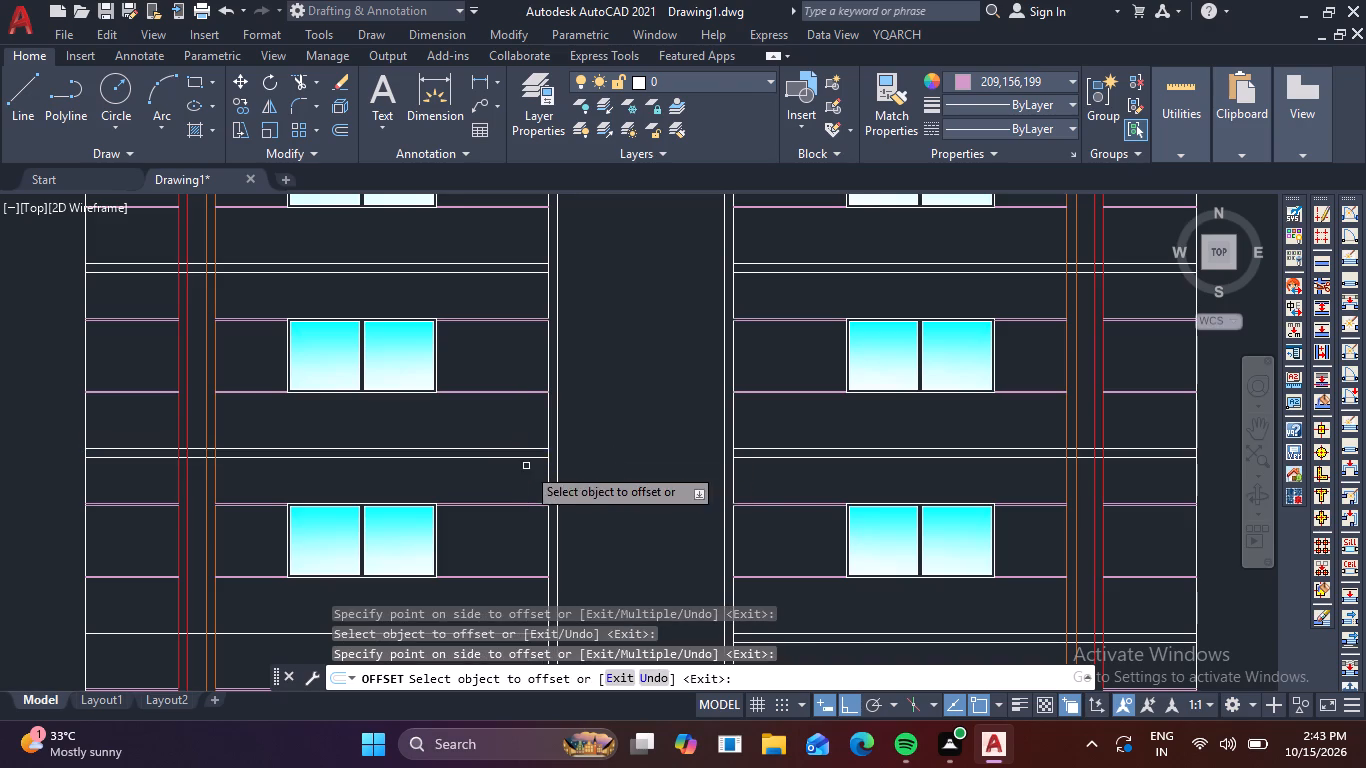
middle_click_drag(622, 454, 617, 263)
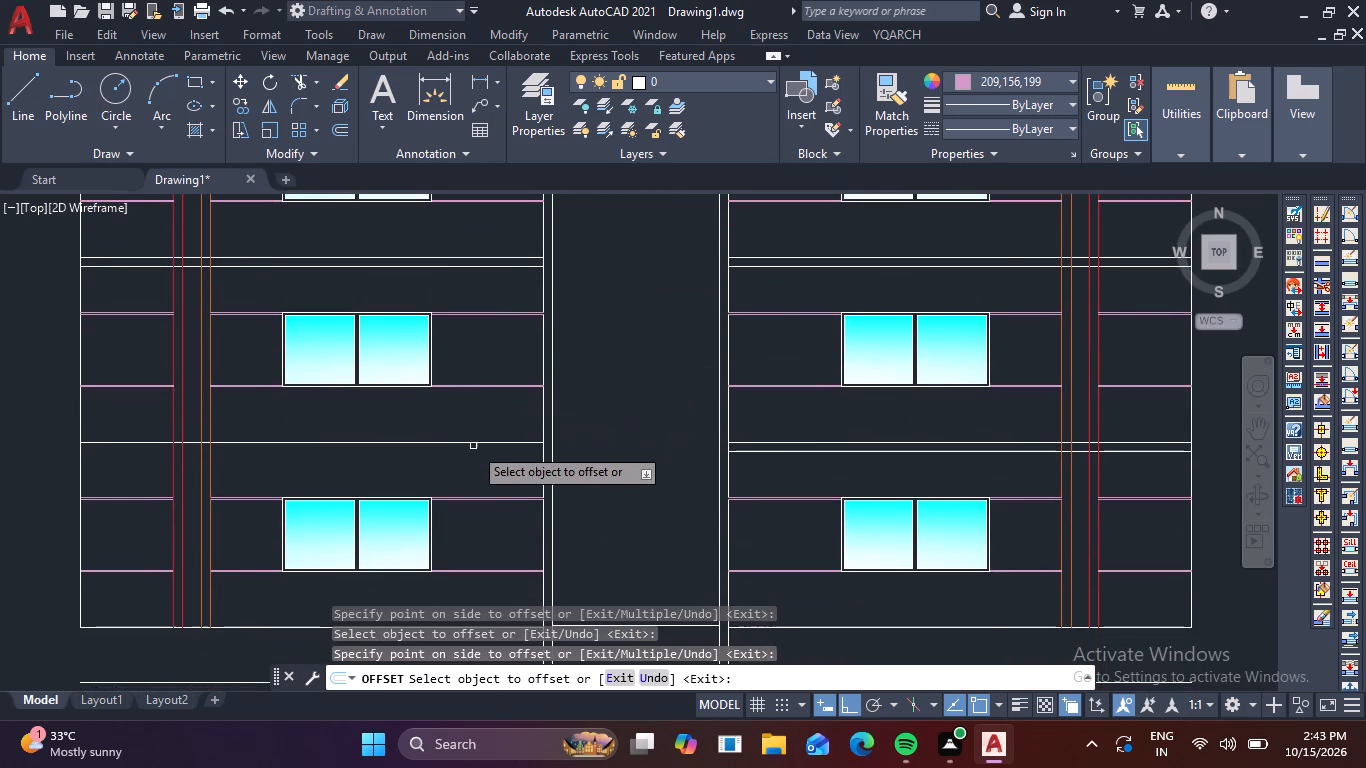
left_click(486, 445)
left_click(485, 471)
middle_click_drag(573, 494, 589, 401)
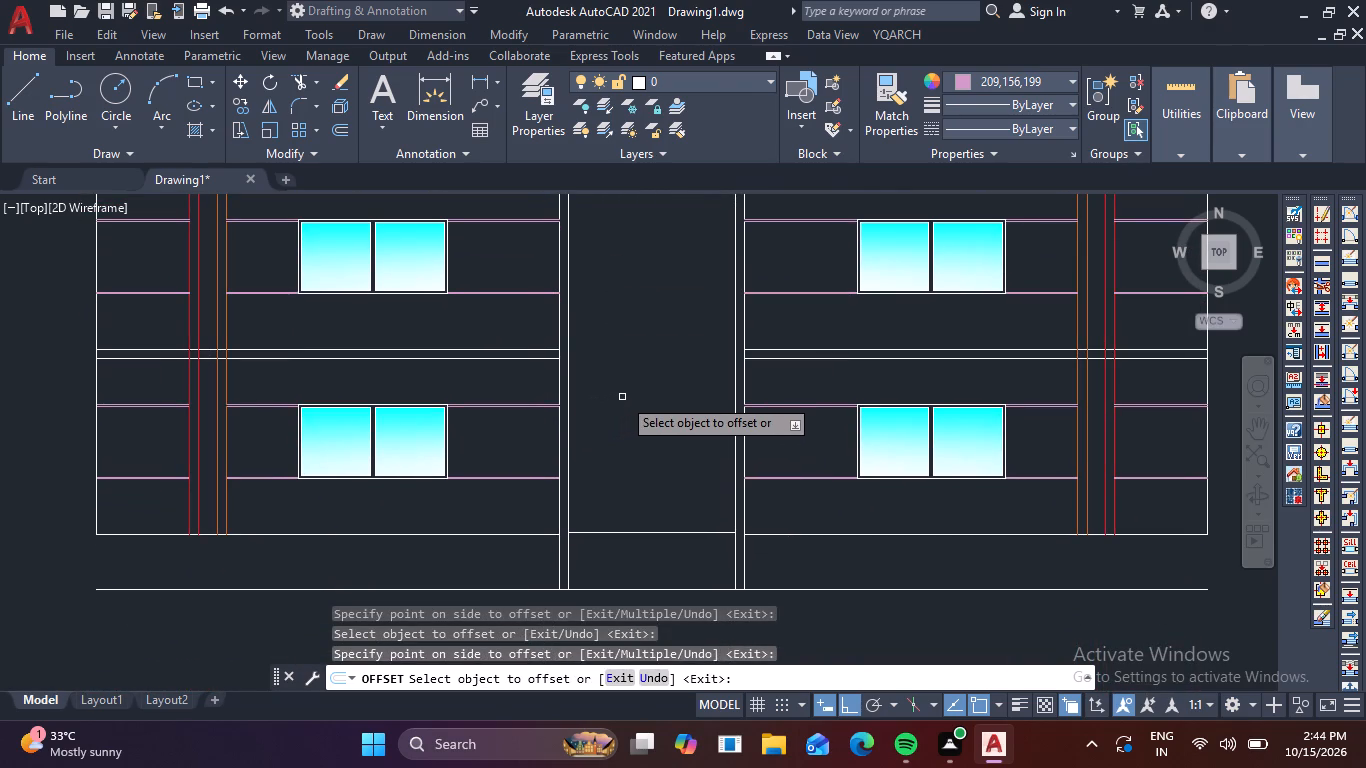
key("Escape")
key("Escape")
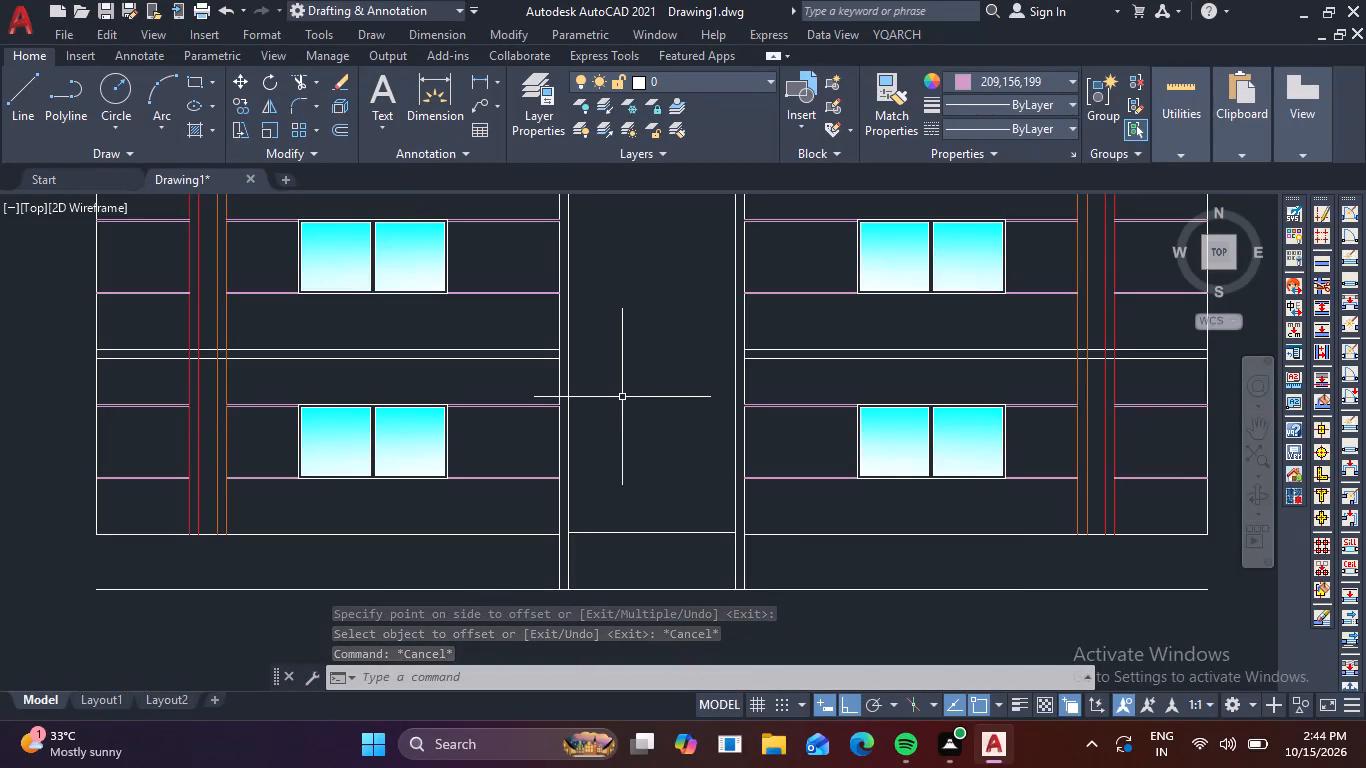
Recolour the double floor lines and double roof lines of both blocks to pink 209,156,199.
left_click(499, 385)
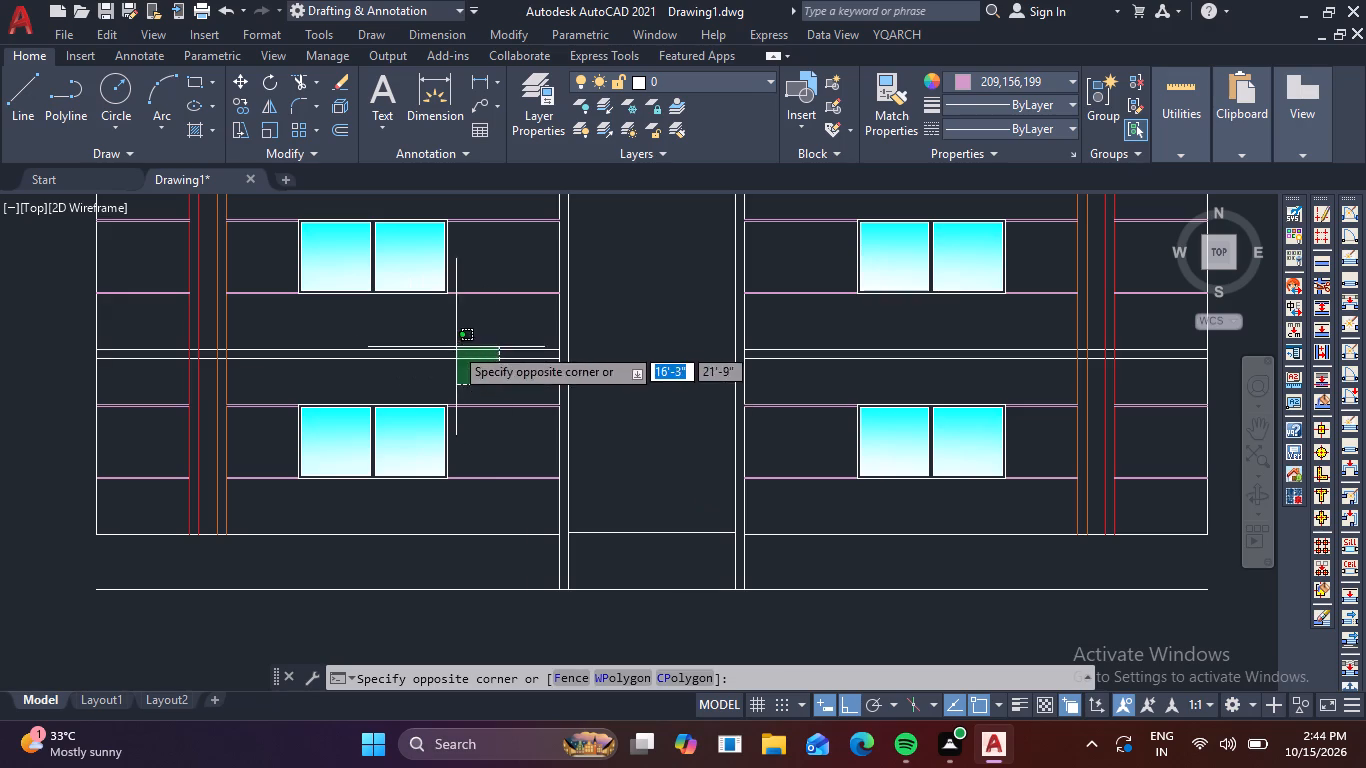
left_click(435, 337)
left_click(883, 371)
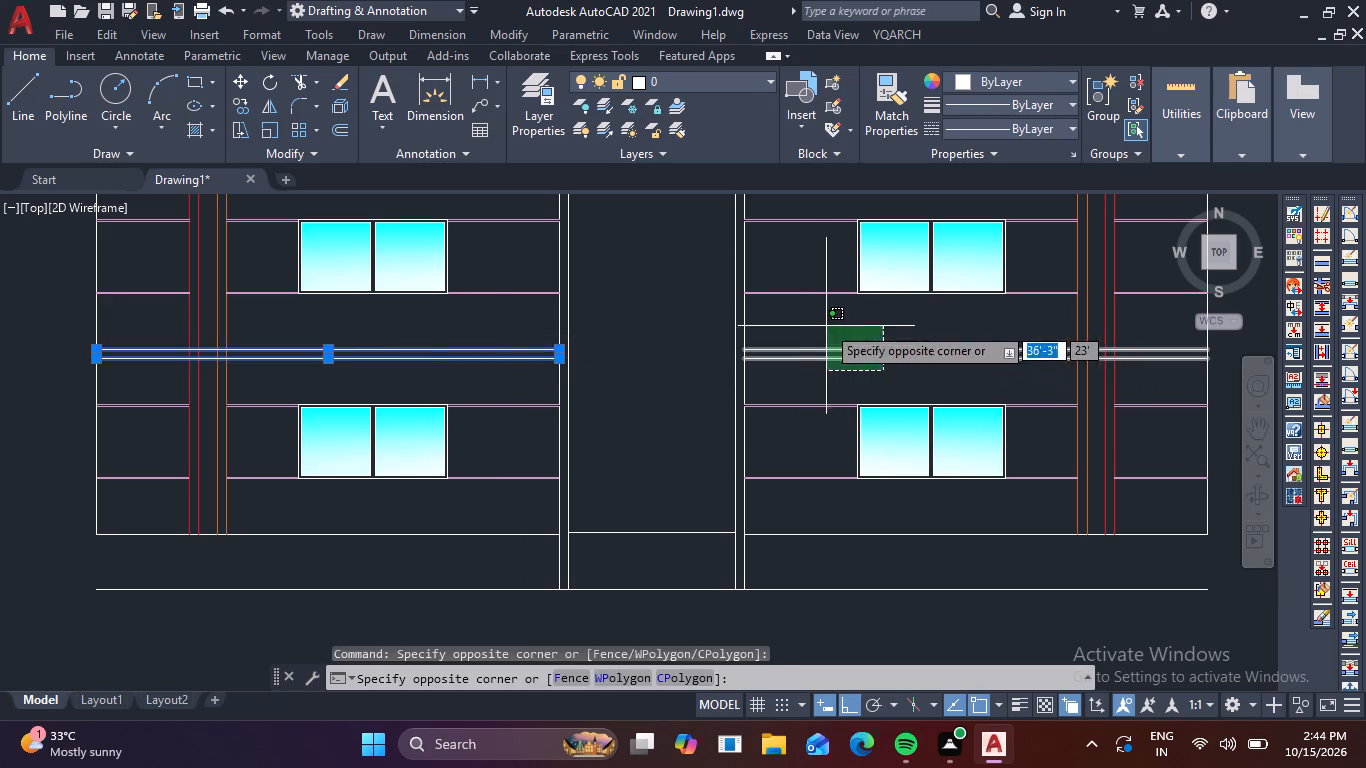
left_click(825, 322)
middle_click_drag(836, 305, 843, 542)
left_click(853, 430)
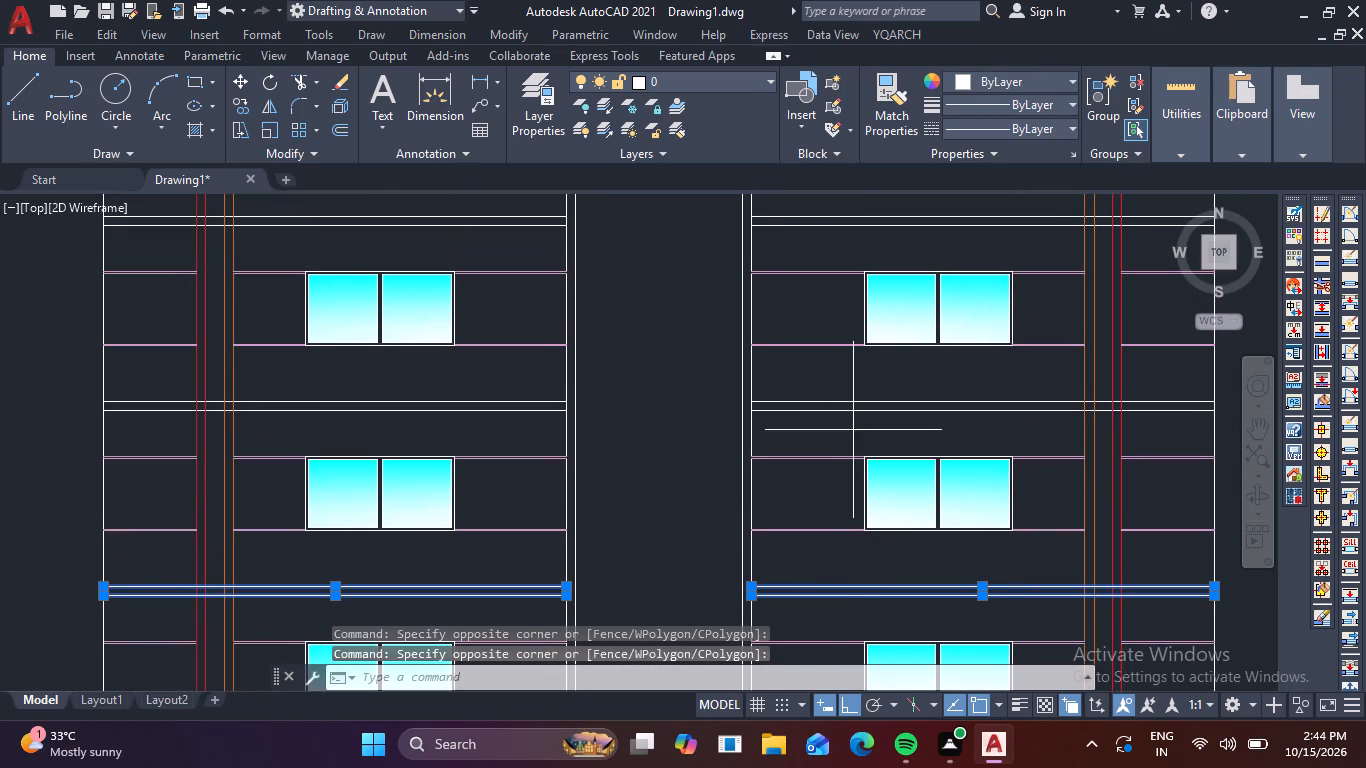
left_click(828, 386)
left_click(534, 424)
left_click(510, 396)
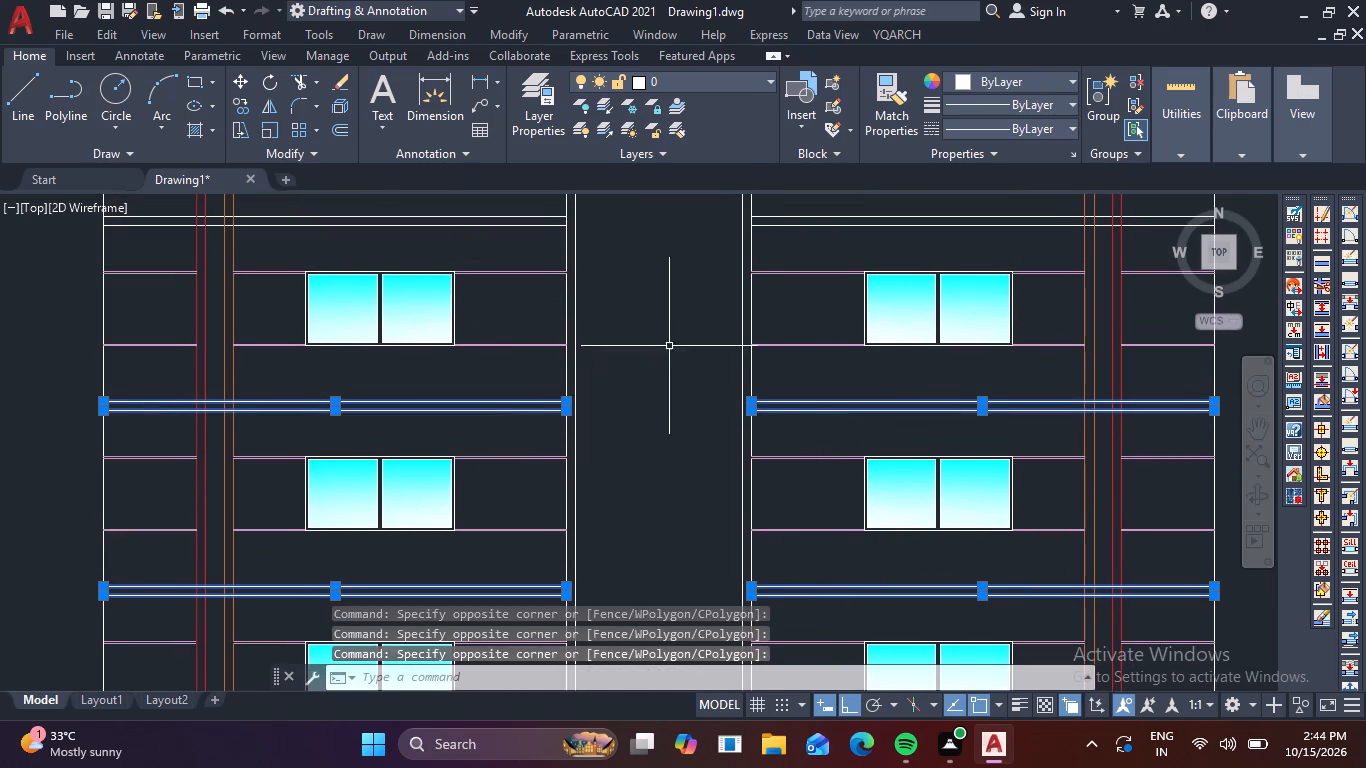
middle_click_drag(670, 345, 644, 547)
left_click(831, 441)
left_click(784, 400)
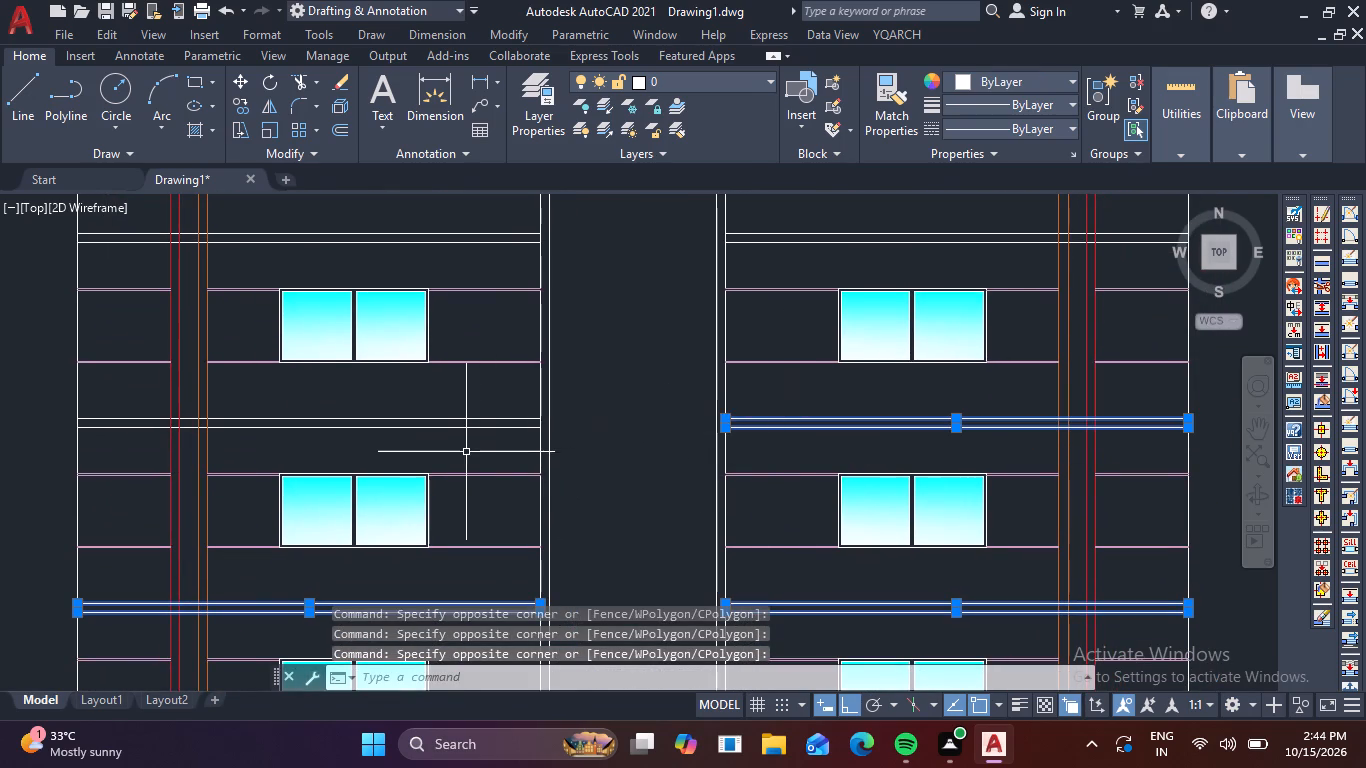
left_click(466, 452)
left_click(448, 411)
middle_click_drag(692, 322, 694, 568)
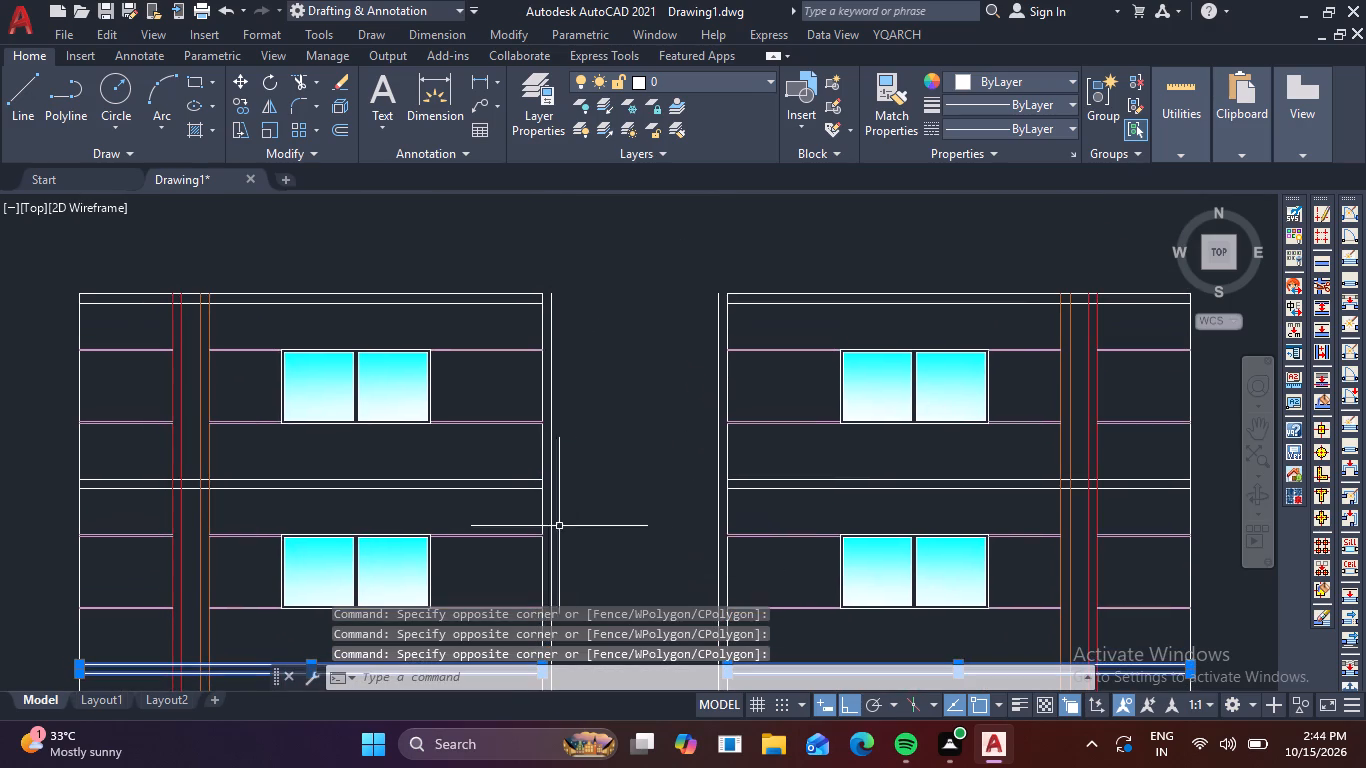
left_click(510, 493)
left_click(473, 462)
left_click(851, 496)
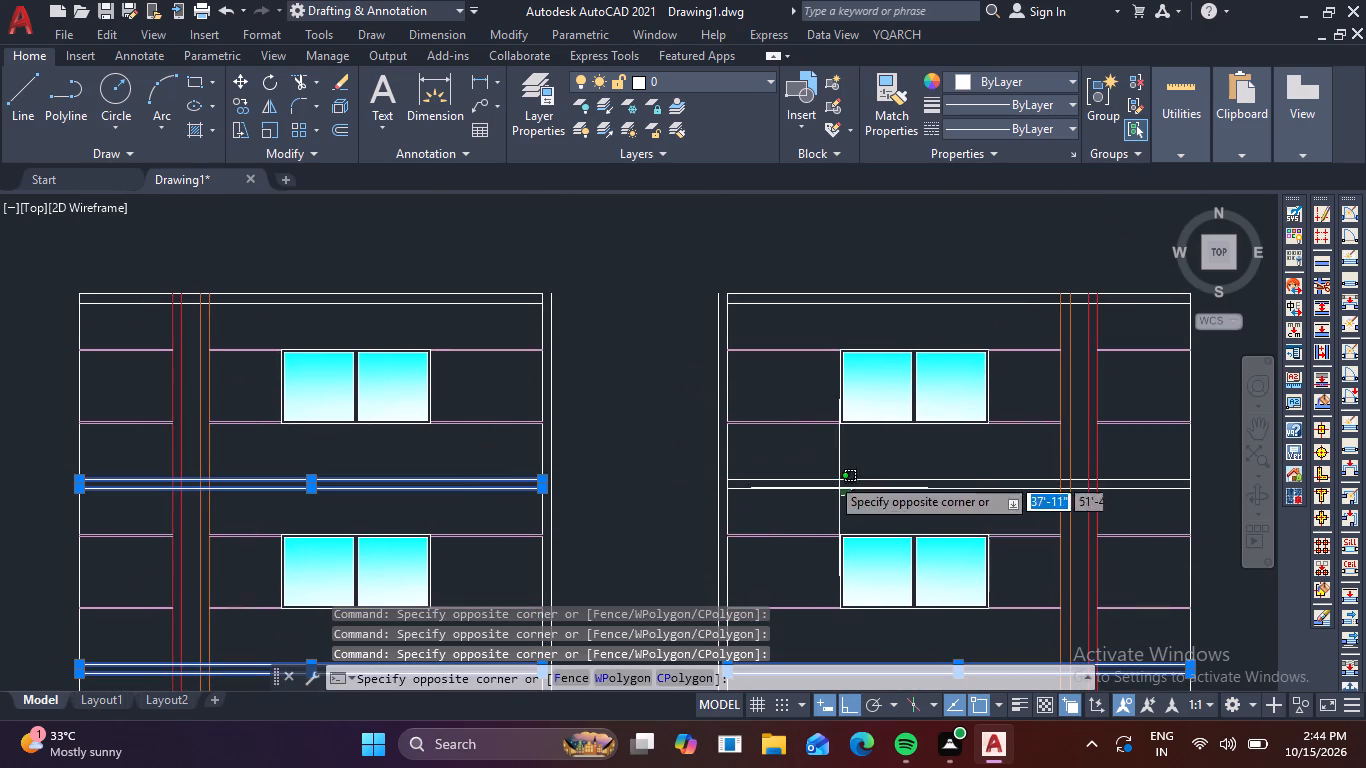
left_click(829, 472)
left_click_drag(831, 316, 825, 307)
left_click(799, 265)
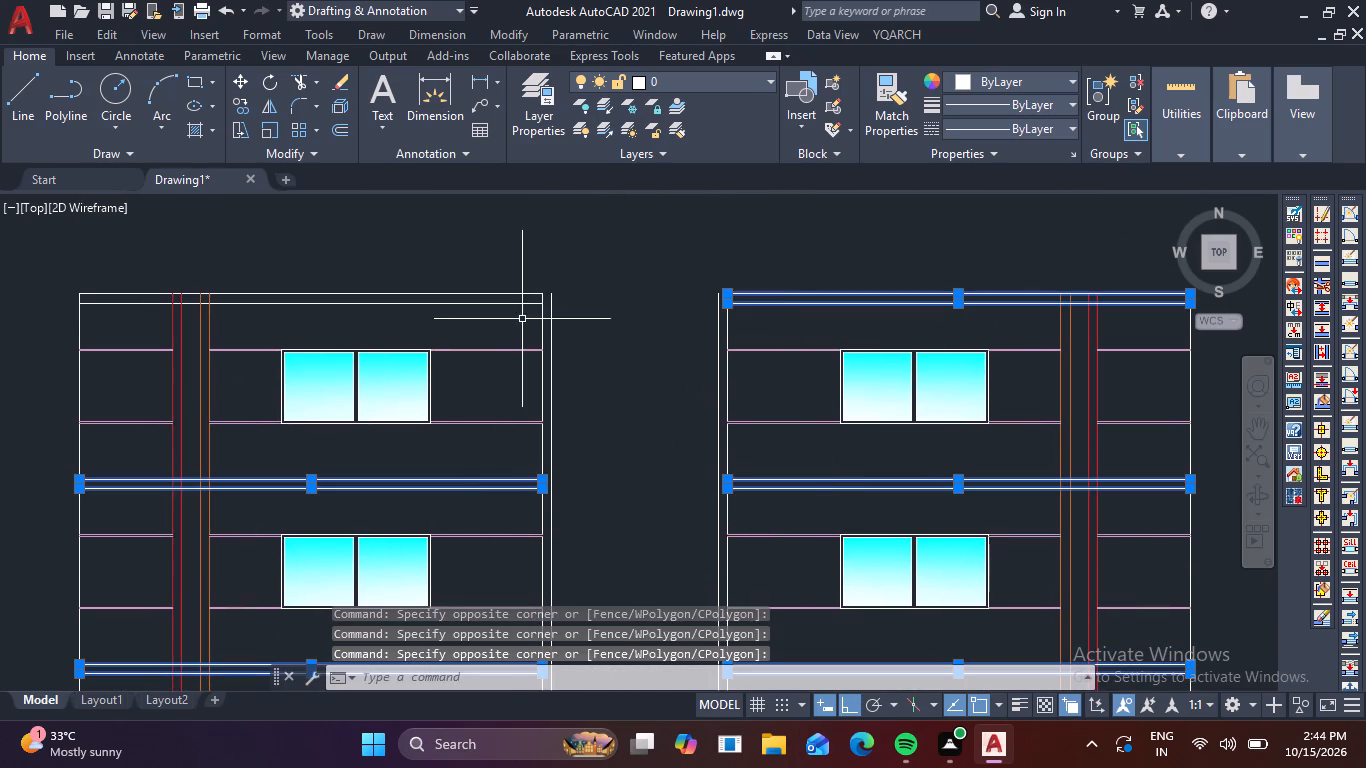
left_click(521, 319)
left_click(485, 267)
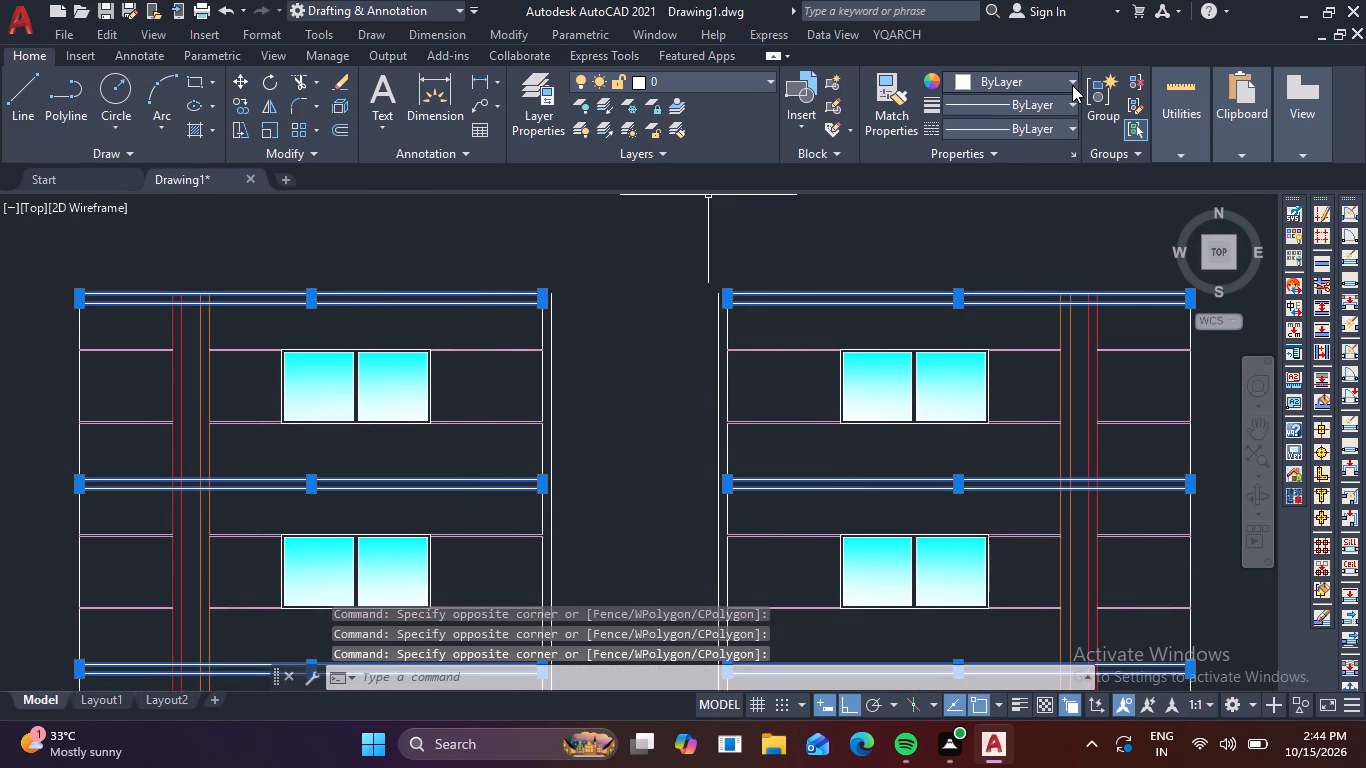
left_click(1076, 78)
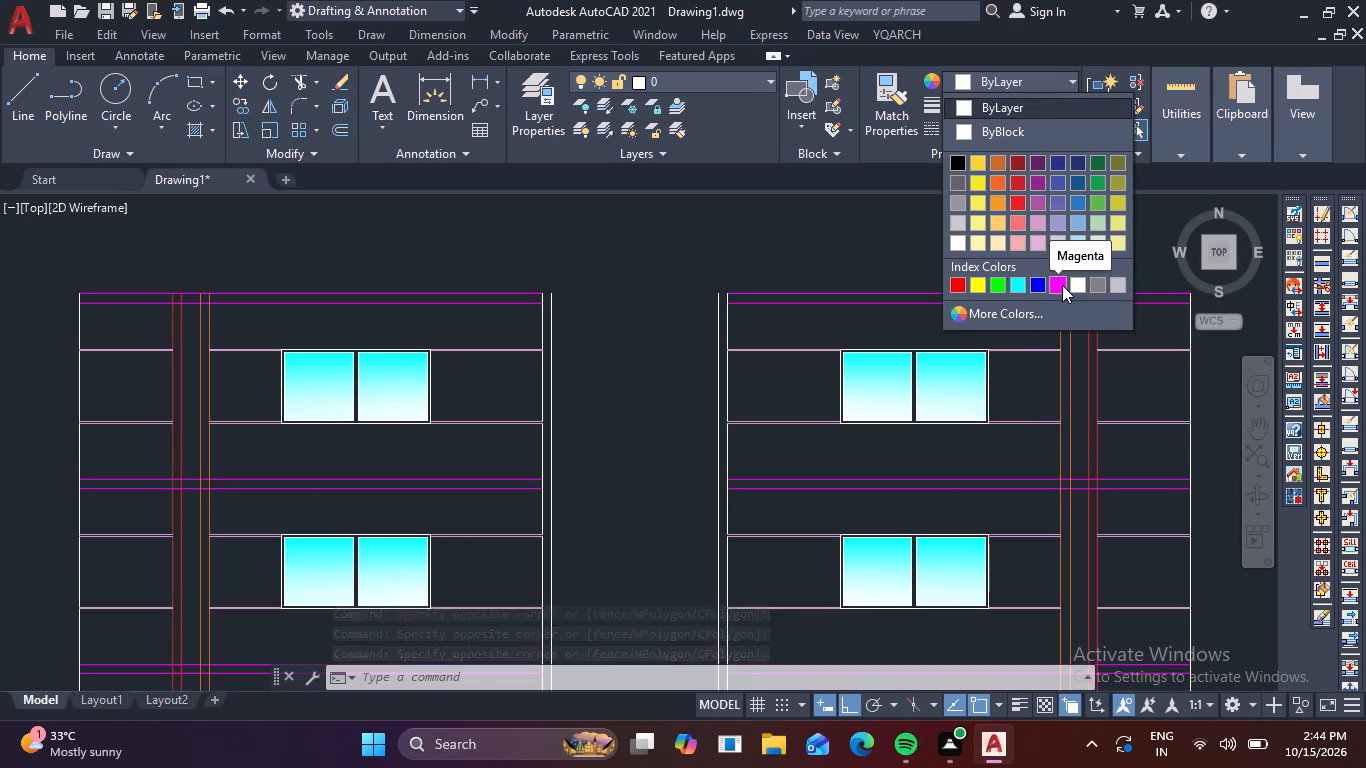
left_click(1042, 224)
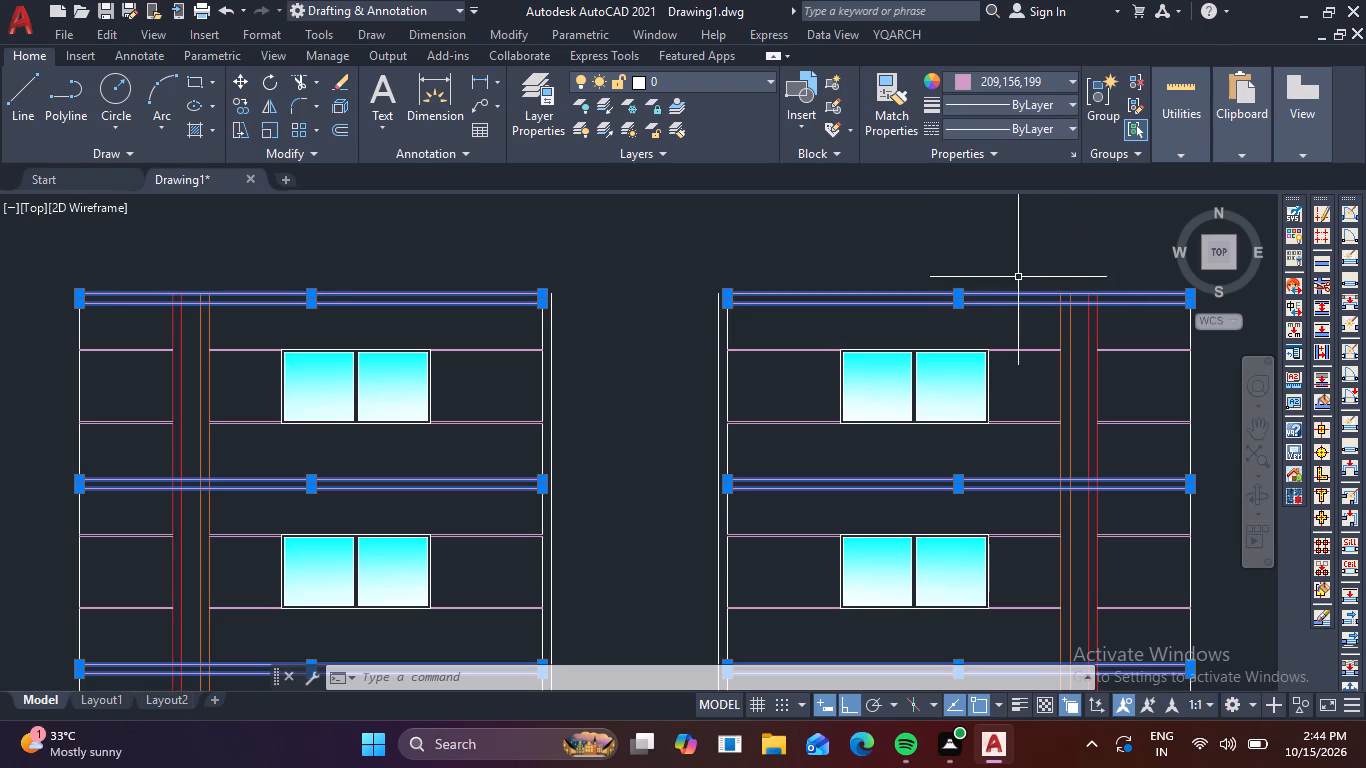
key("Escape")
Recolour the white vertical lines along both sides of the central gap to orange 205,105,40.
scroll(997, 287, "down", 3)
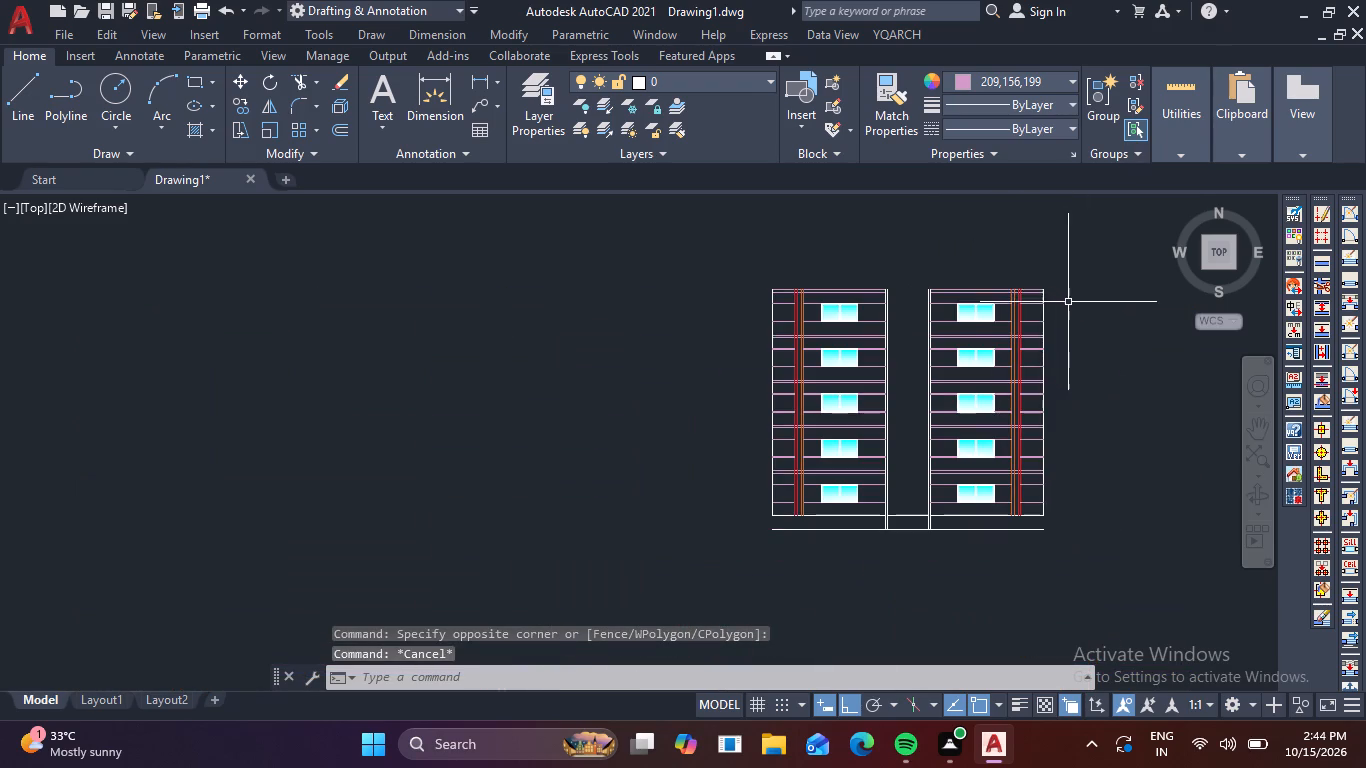
scroll(1047, 322, "up", 1)
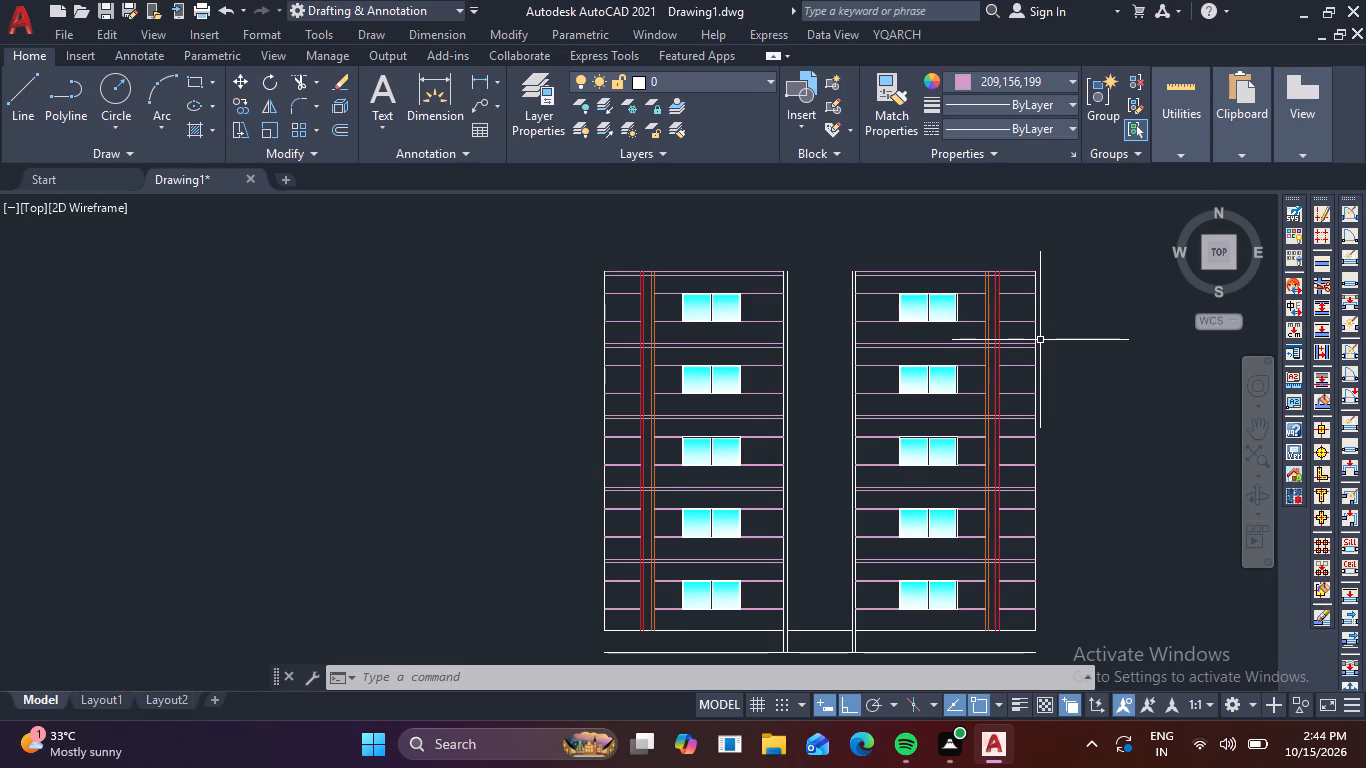
scroll(807, 465, "up", 2)
left_click(780, 461)
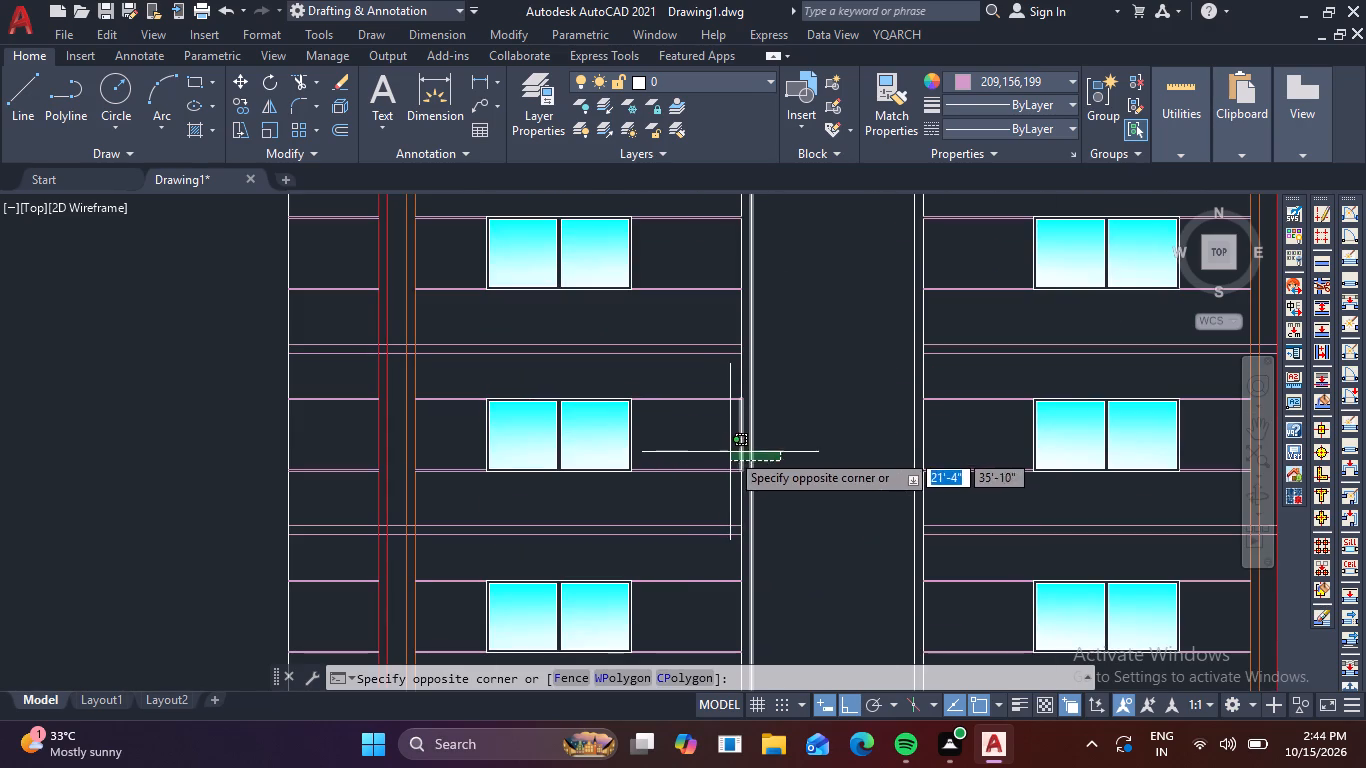
left_click(721, 448)
left_click_drag(948, 443, 908, 442)
left_click(872, 441)
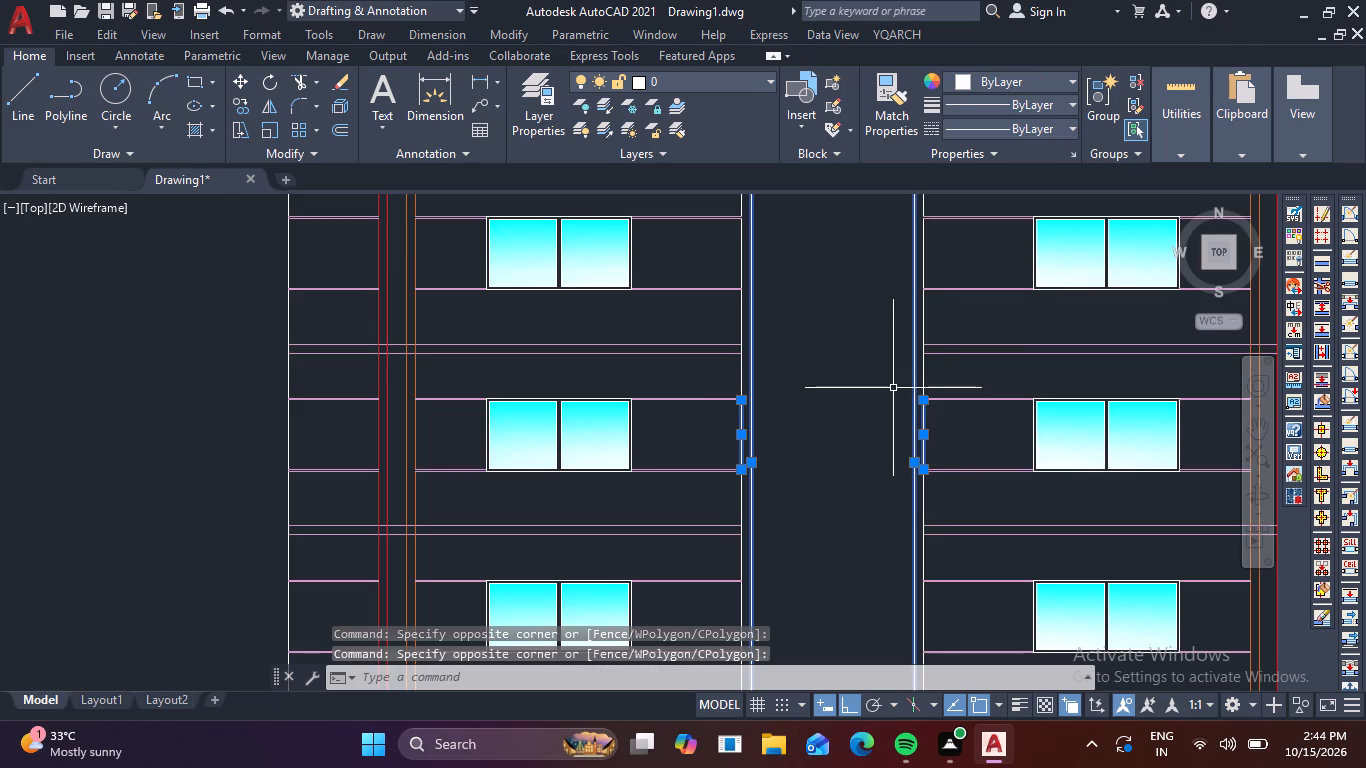
scroll(879, 392, "down", 2)
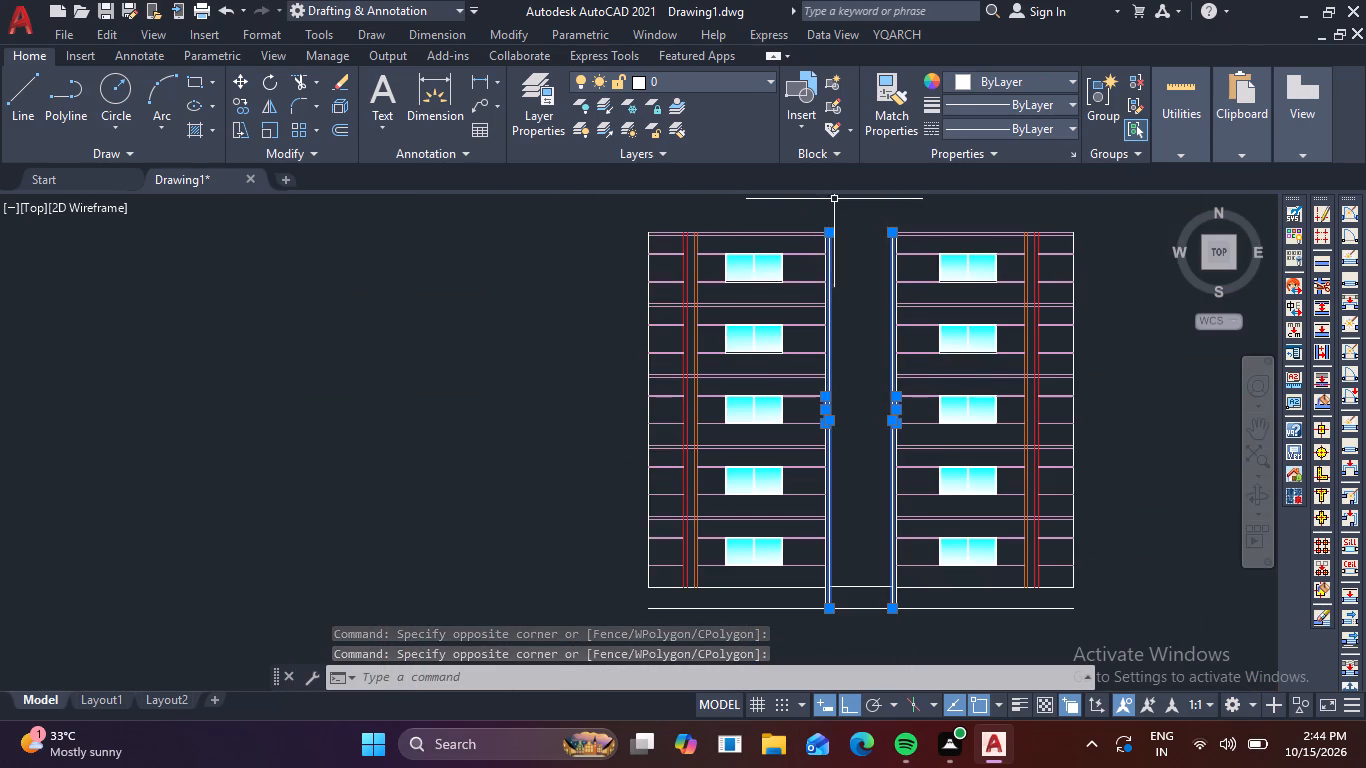
left_click(815, 208)
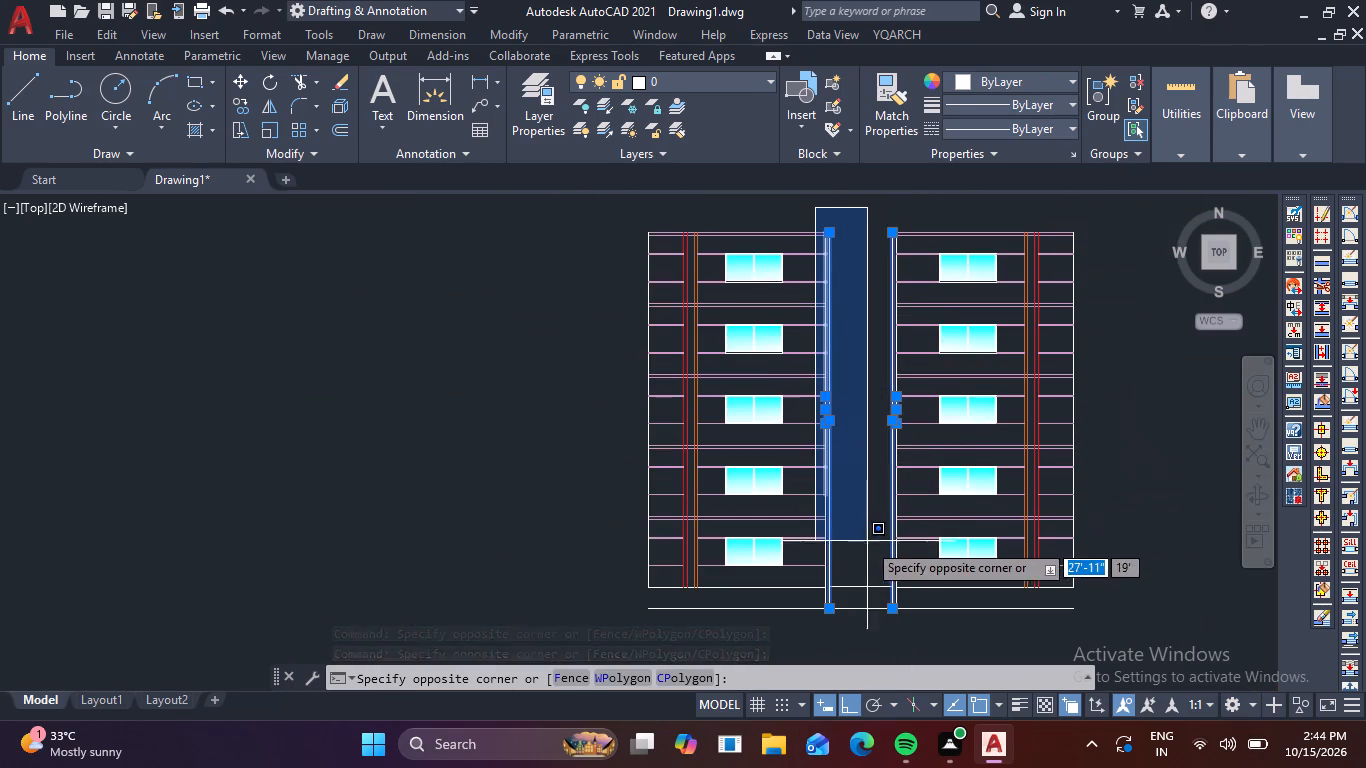
left_click(870, 603)
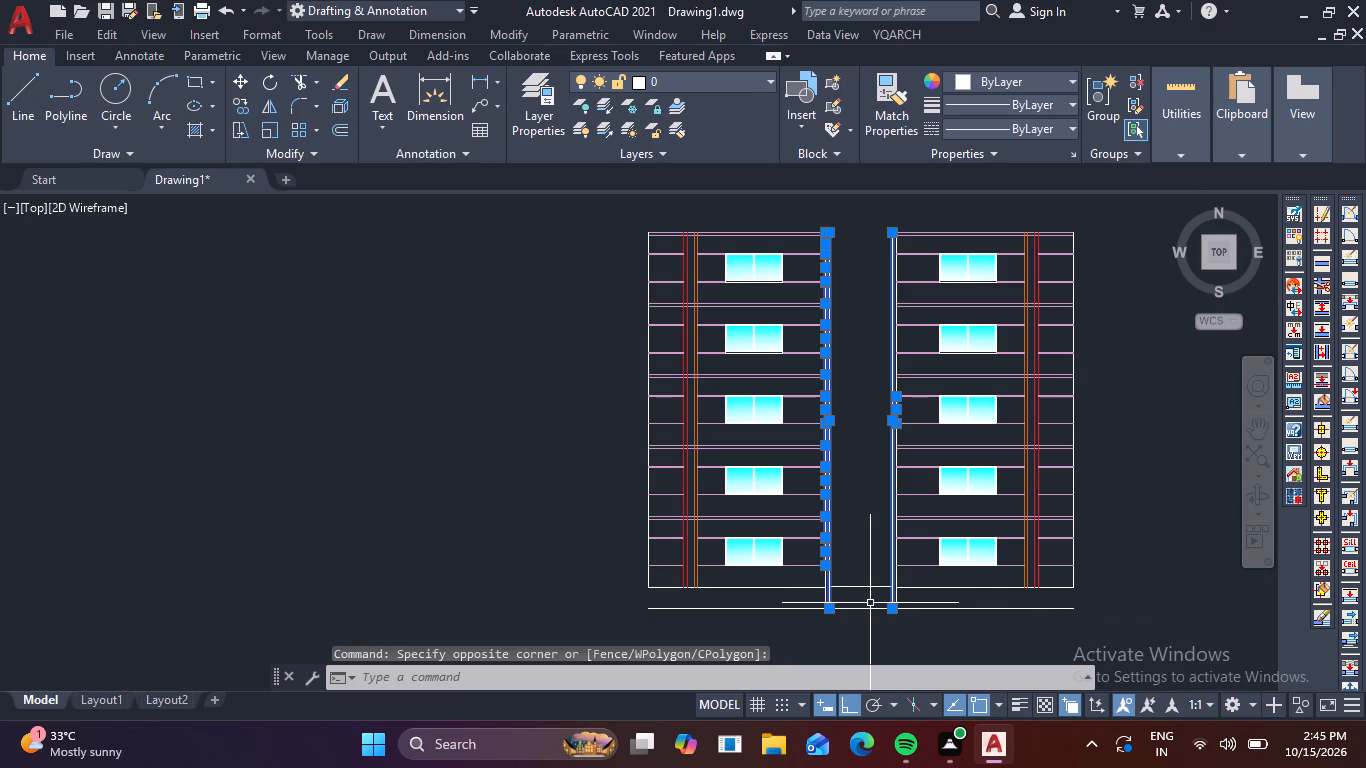
scroll(824, 591, "up", 2)
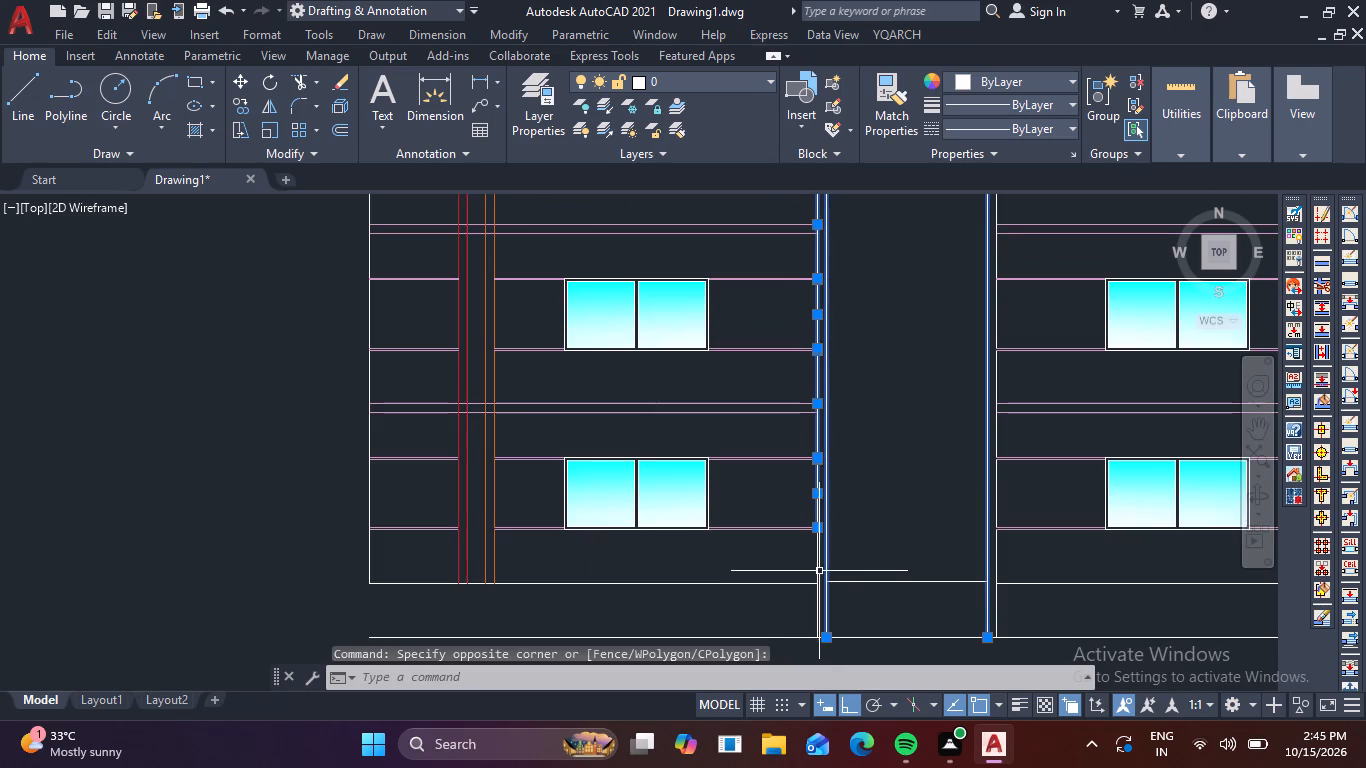
left_click(819, 571)
scroll(950, 535, "down", 2)
middle_click_drag(935, 506, 935, 530)
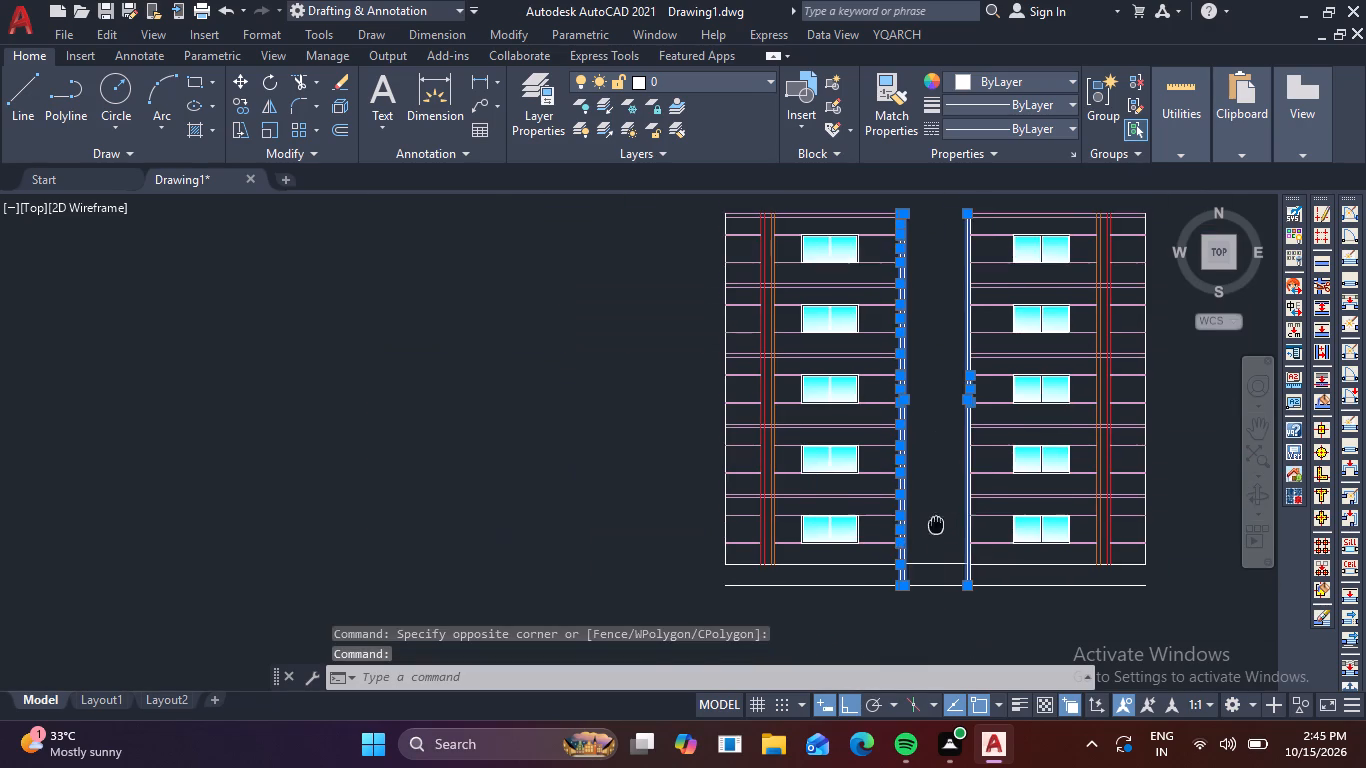
middle_click_drag(935, 530, 888, 616)
scroll(921, 379, "up", 3)
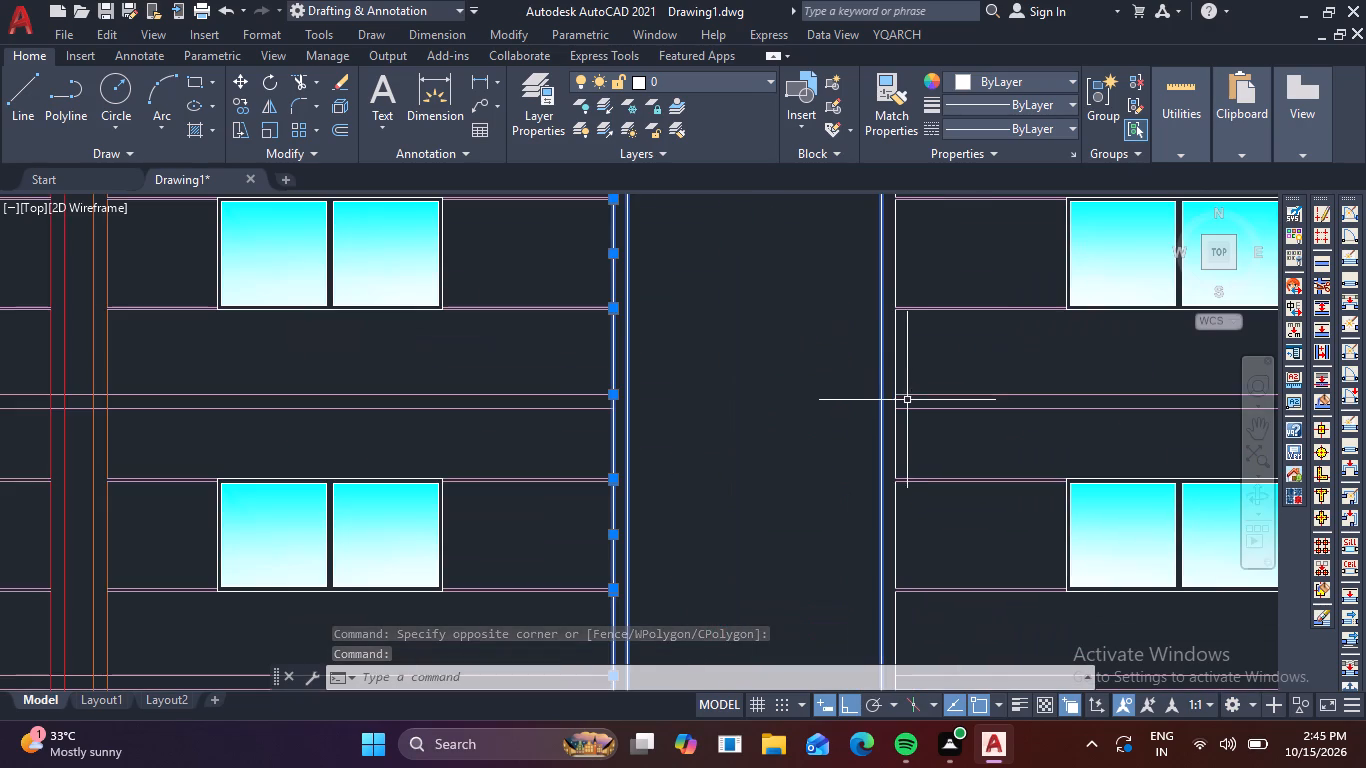
left_click(895, 381)
scroll(890, 295, "down", 2)
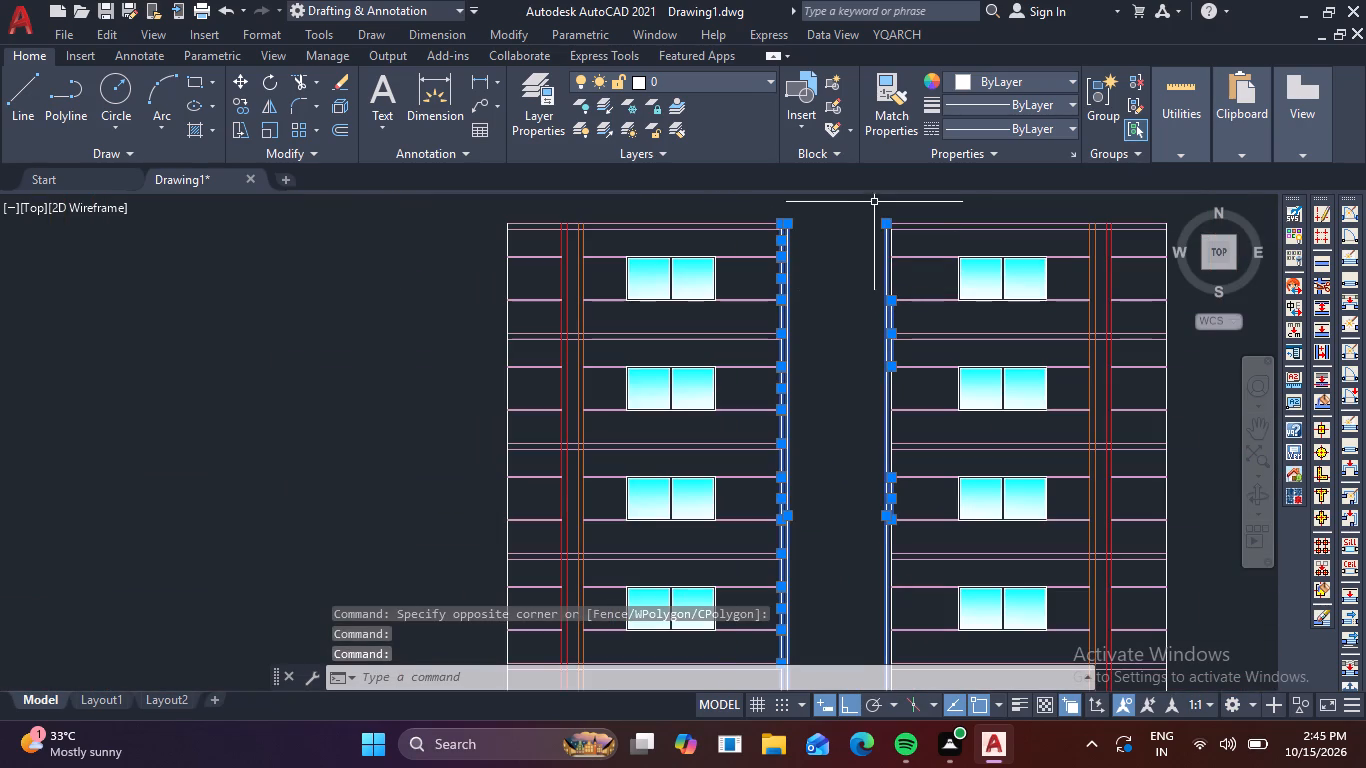
left_click(874, 202)
middle_click_drag(911, 603, 860, 311)
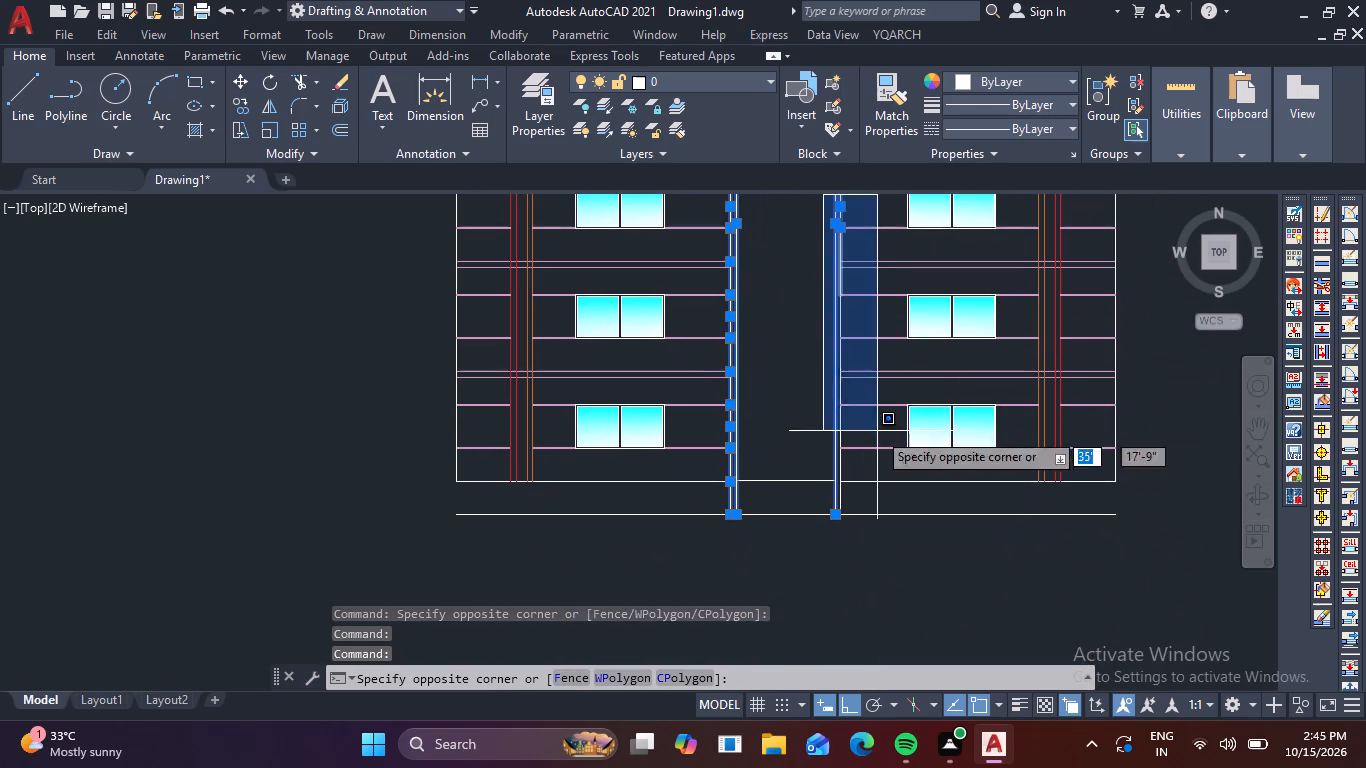
left_click(859, 542)
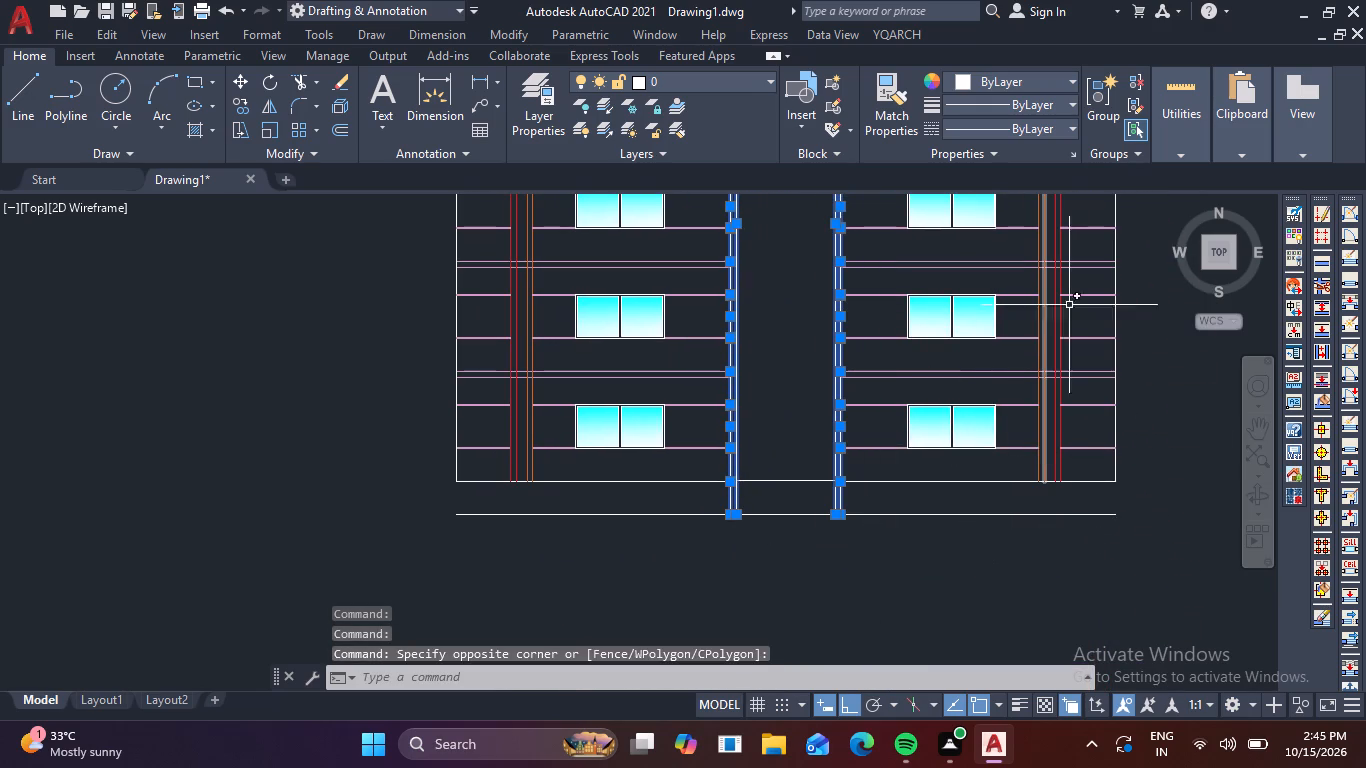
left_click(1072, 79)
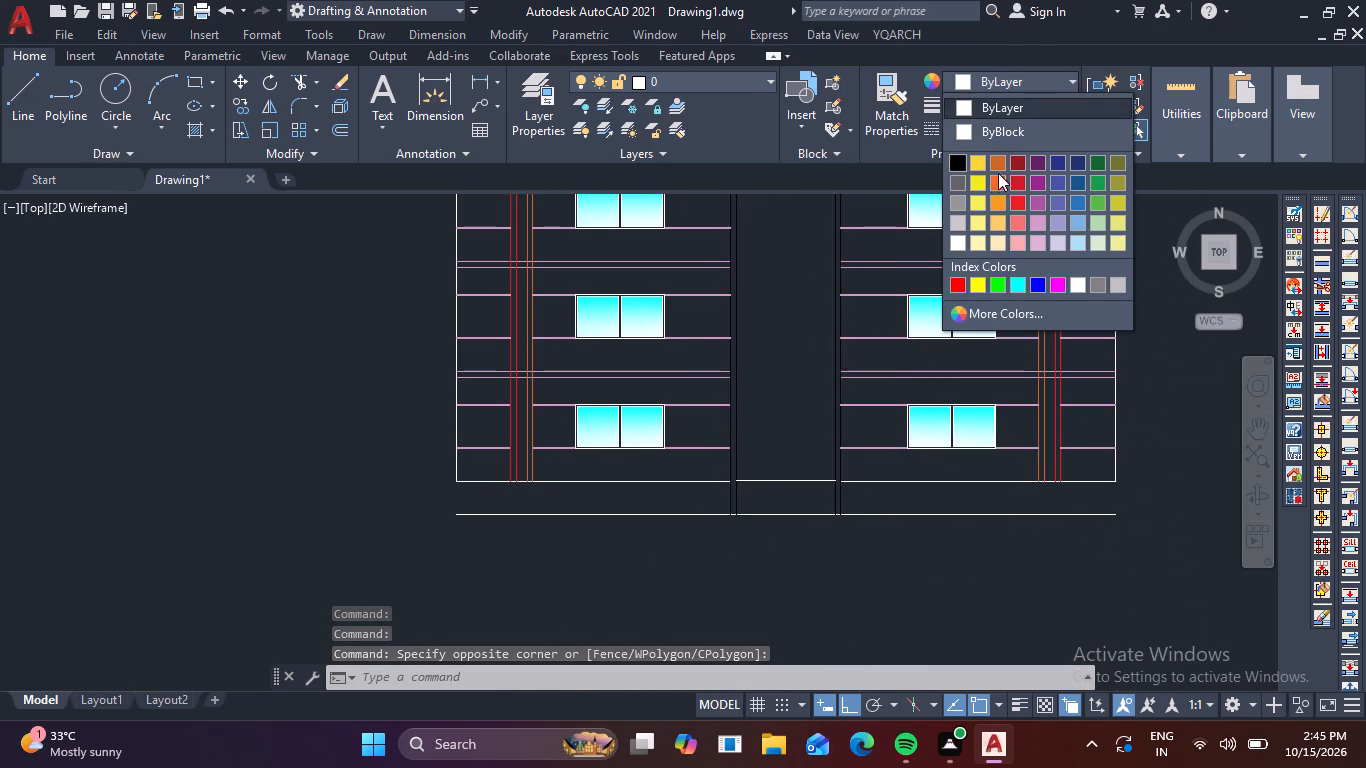
left_click(1003, 159)
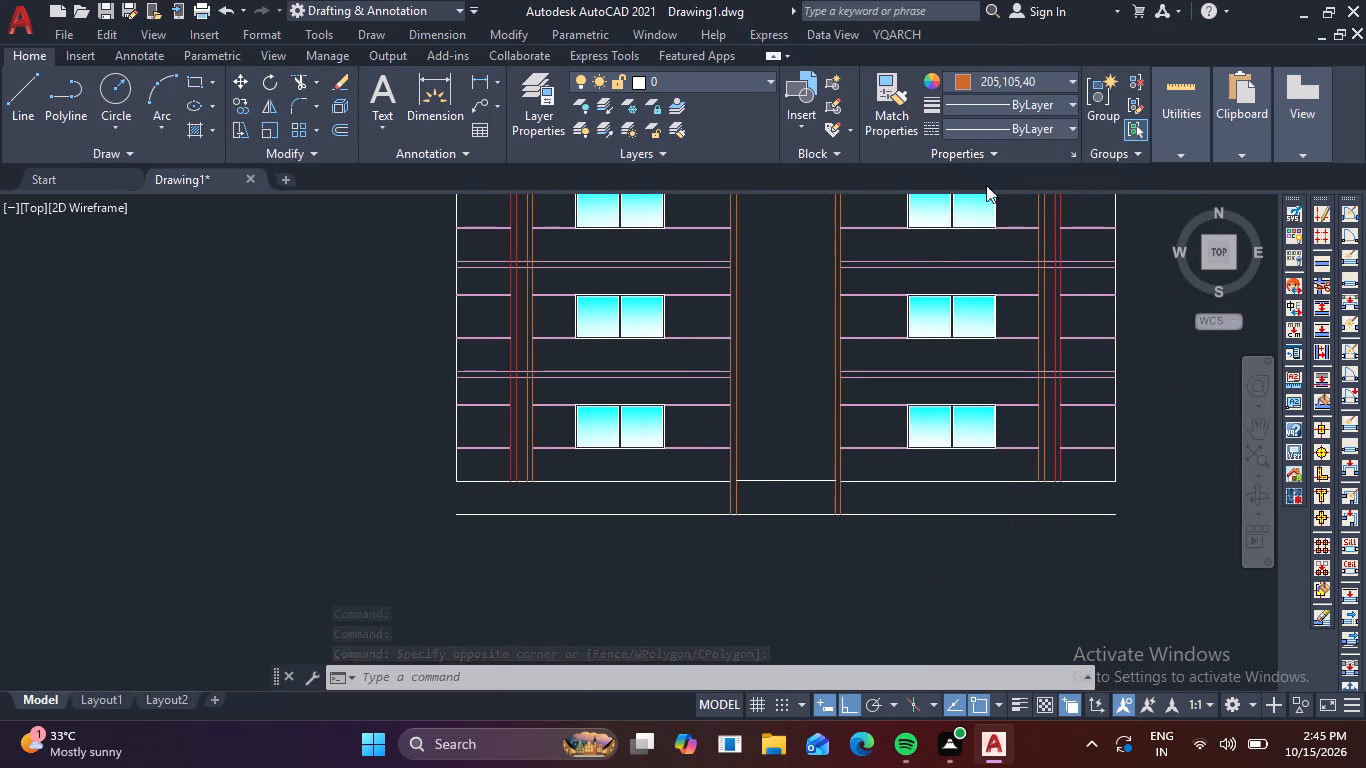
key("Escape")
Recolour the remaining white segments on the upper inner edge of the right block to the same orange as the adjacent line.
middle_click_drag(866, 363, 621, 538)
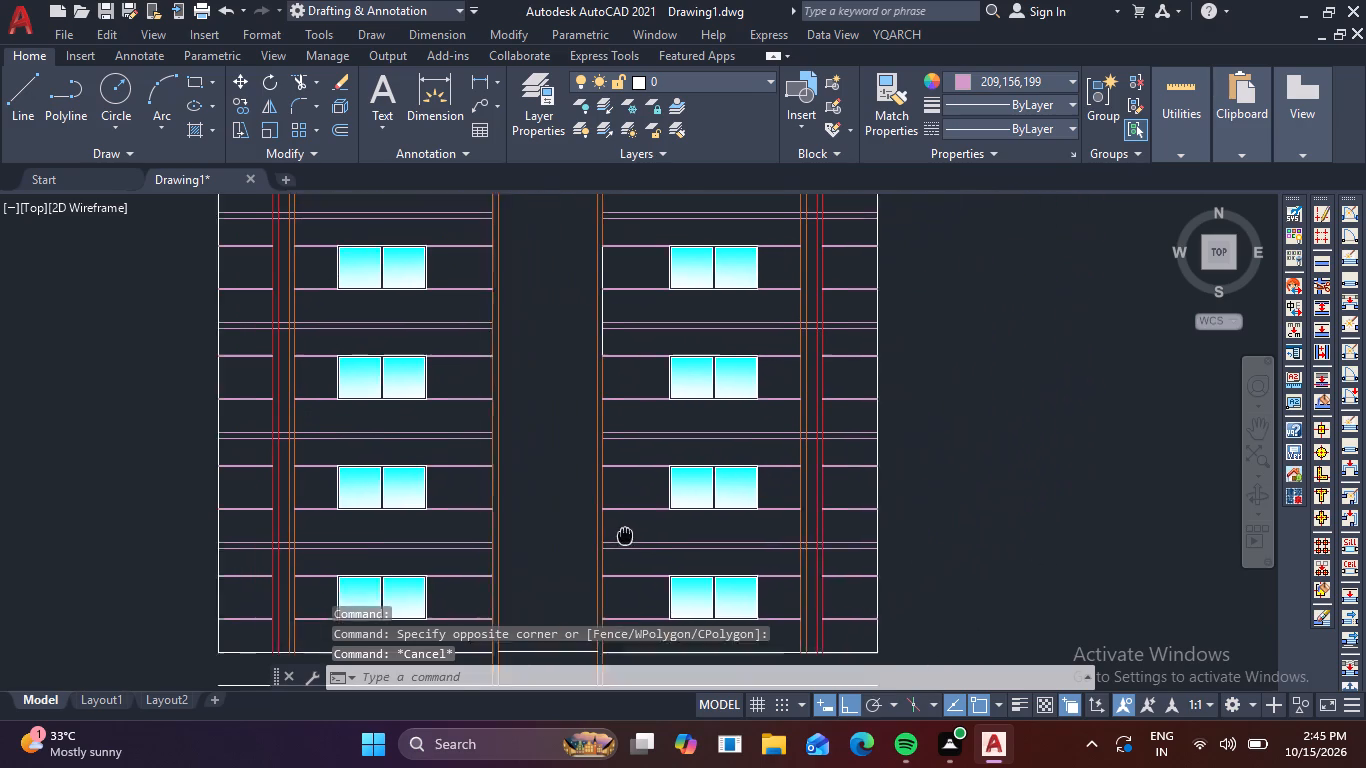
middle_click_drag(621, 538, 588, 558)
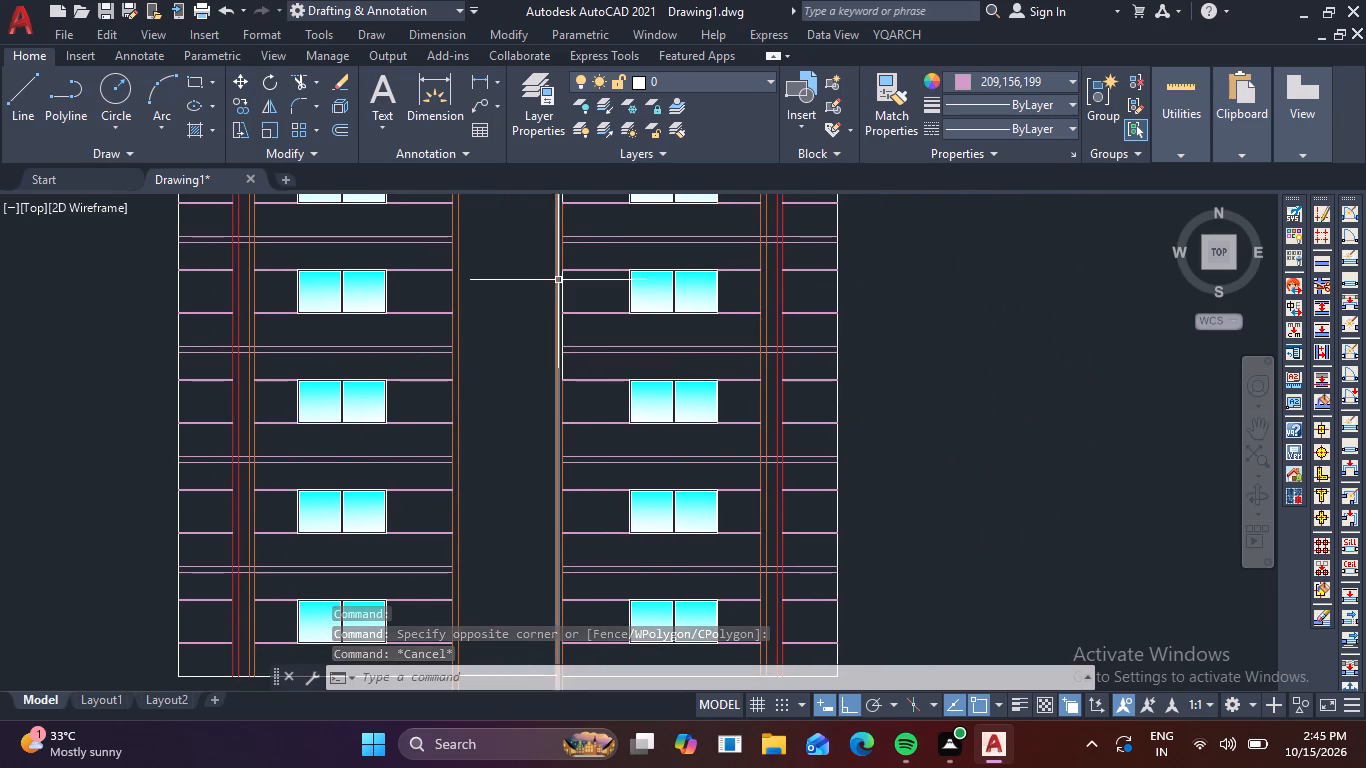
middle_click_drag(564, 291, 527, 451)
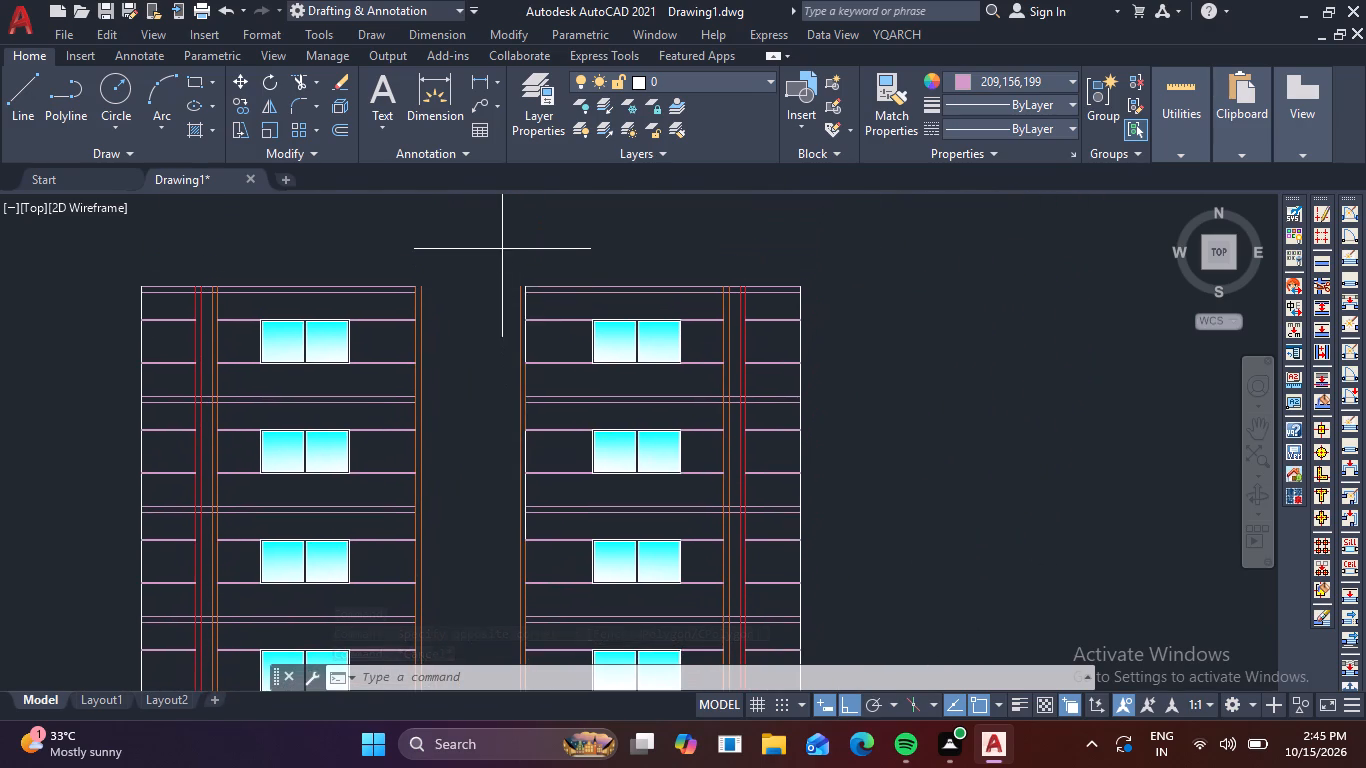
left_click(502, 249)
left_click(545, 564)
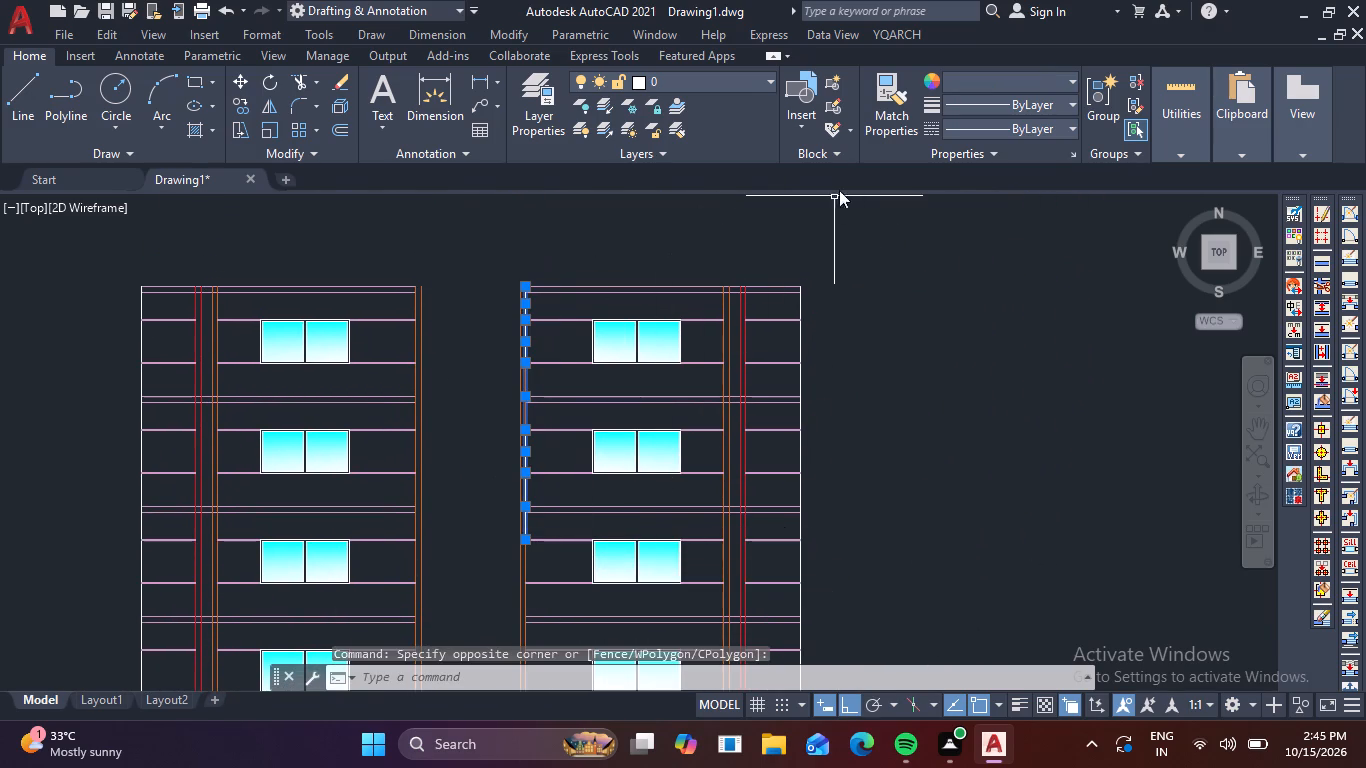
left_click(1077, 79)
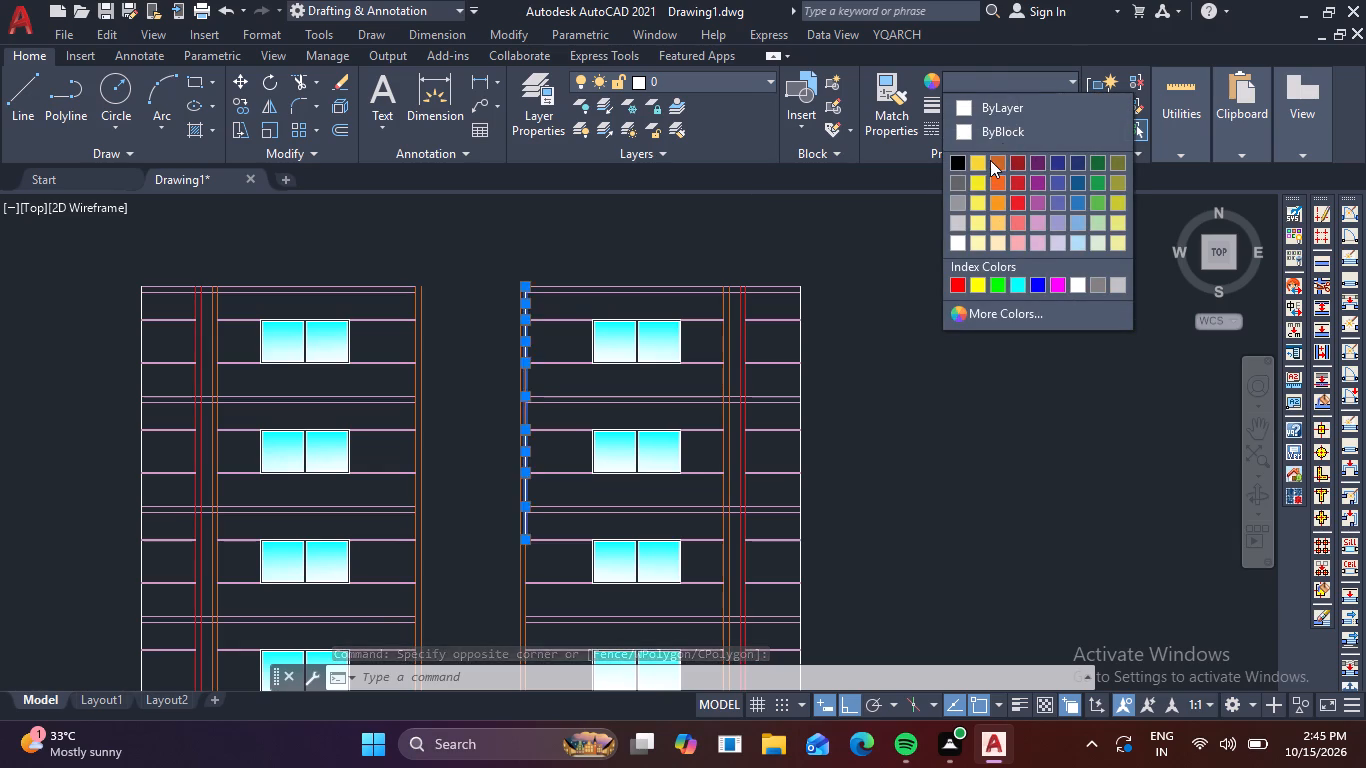
left_click(991, 160)
key("Escape")
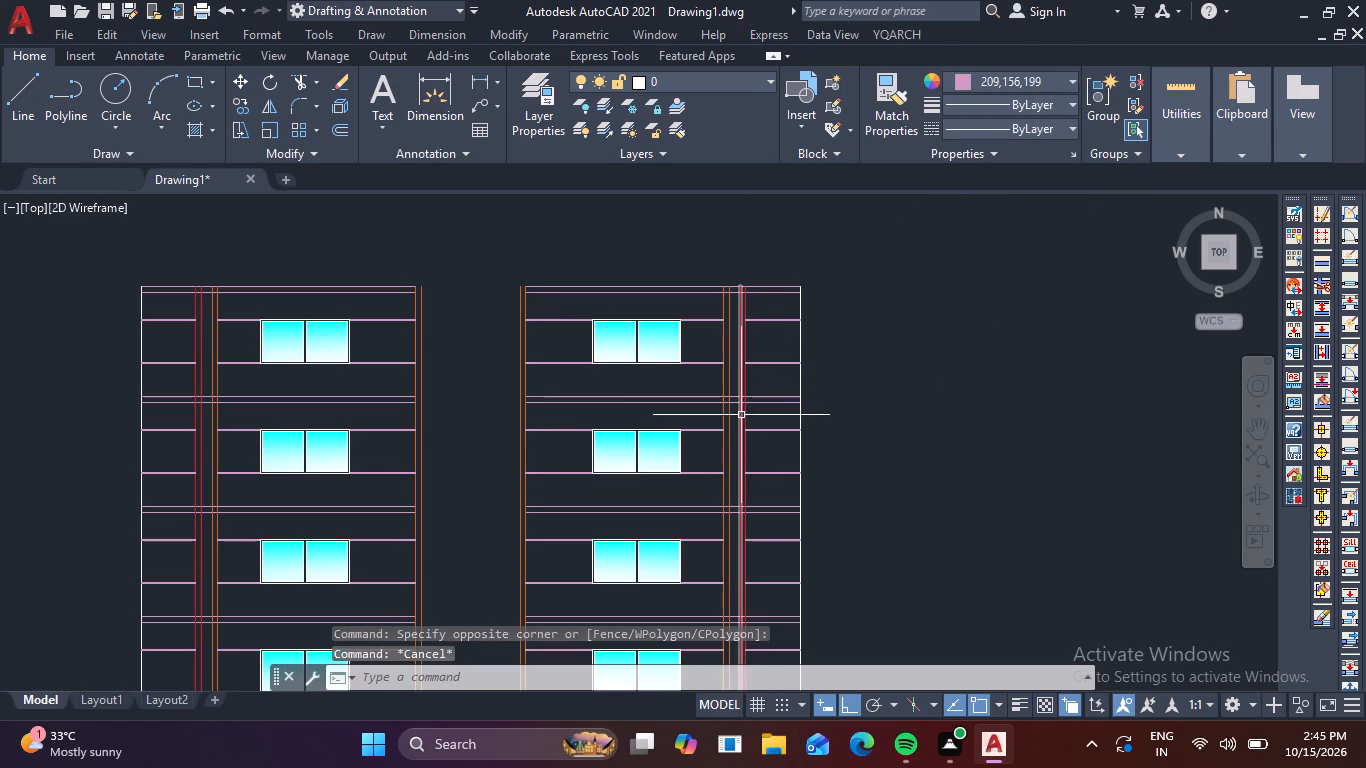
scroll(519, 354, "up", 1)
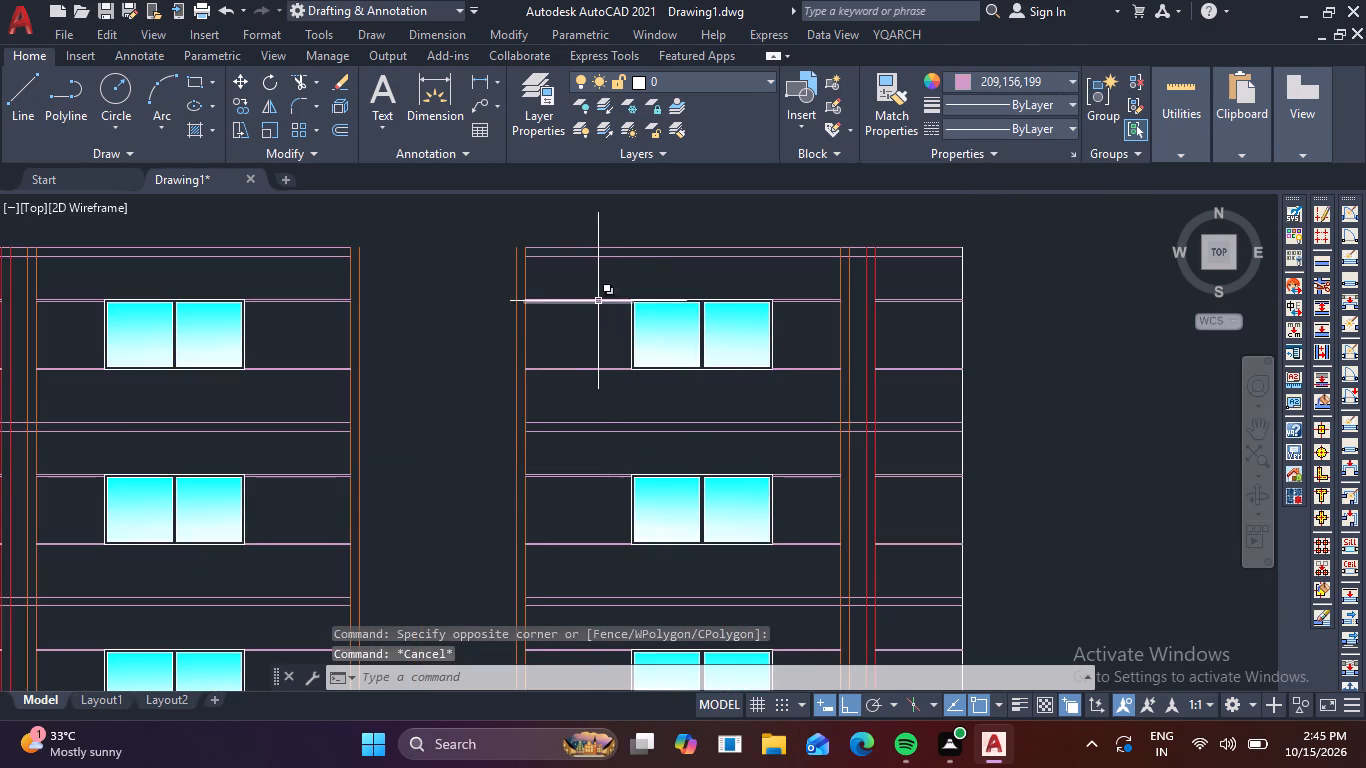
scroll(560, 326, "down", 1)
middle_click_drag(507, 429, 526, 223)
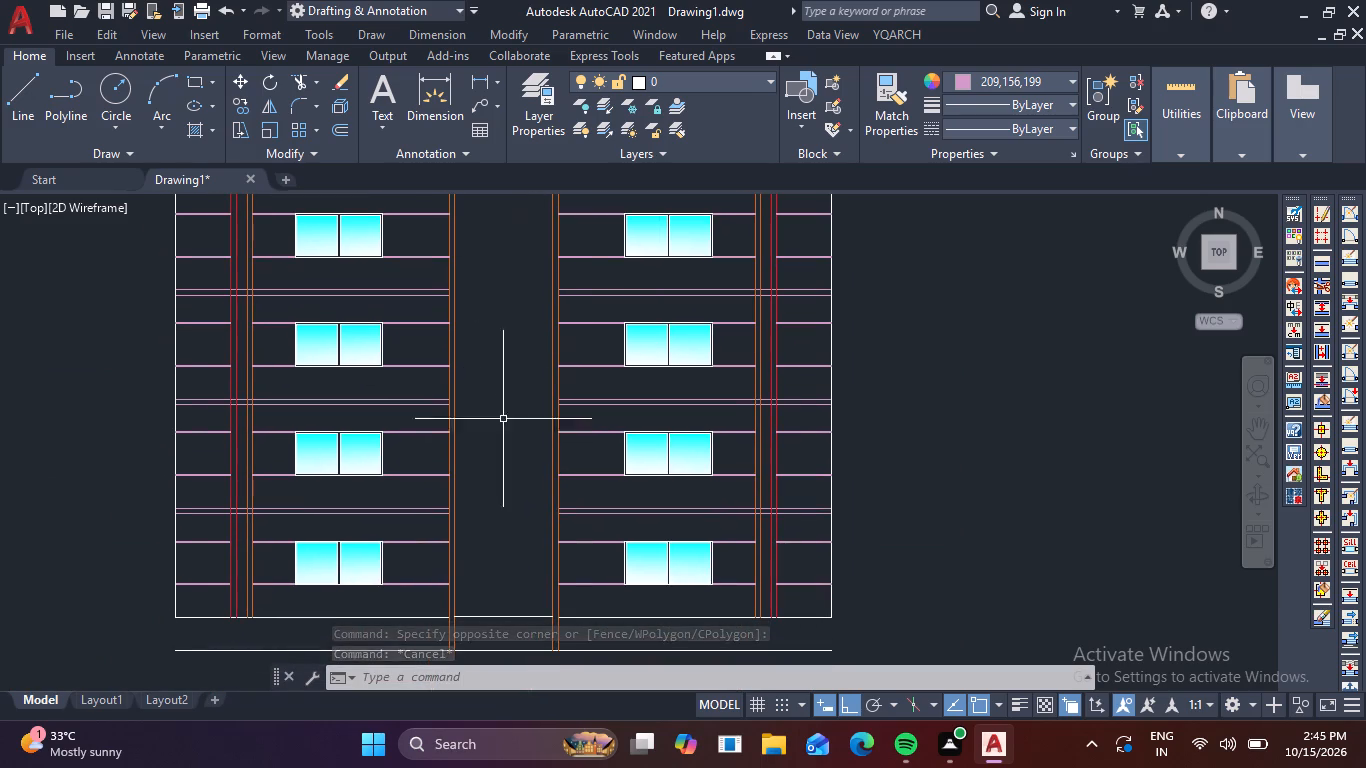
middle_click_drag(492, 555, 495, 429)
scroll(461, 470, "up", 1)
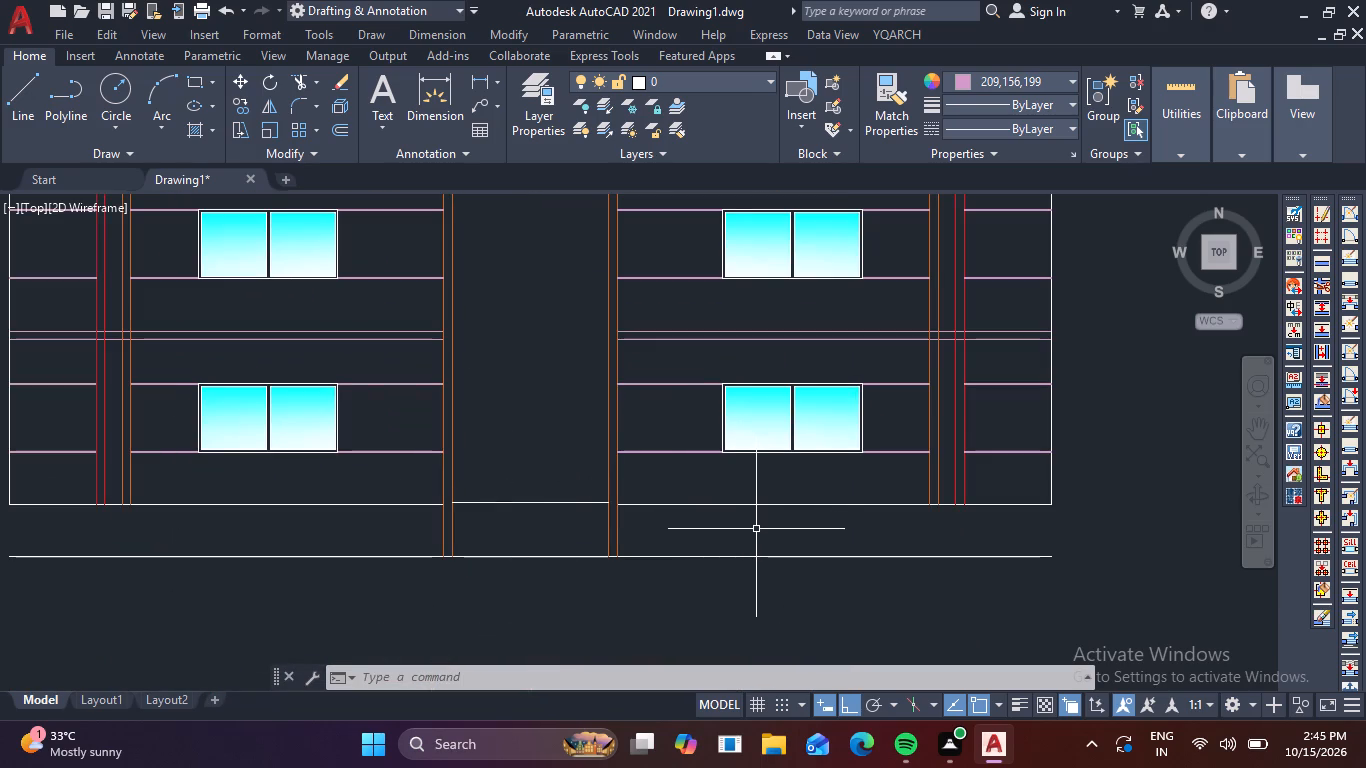
Look over the whole elevation and both blocks to examine the recoloured lines.
scroll(756, 530, "down", 3)
middle_click_drag(754, 492, 623, 560)
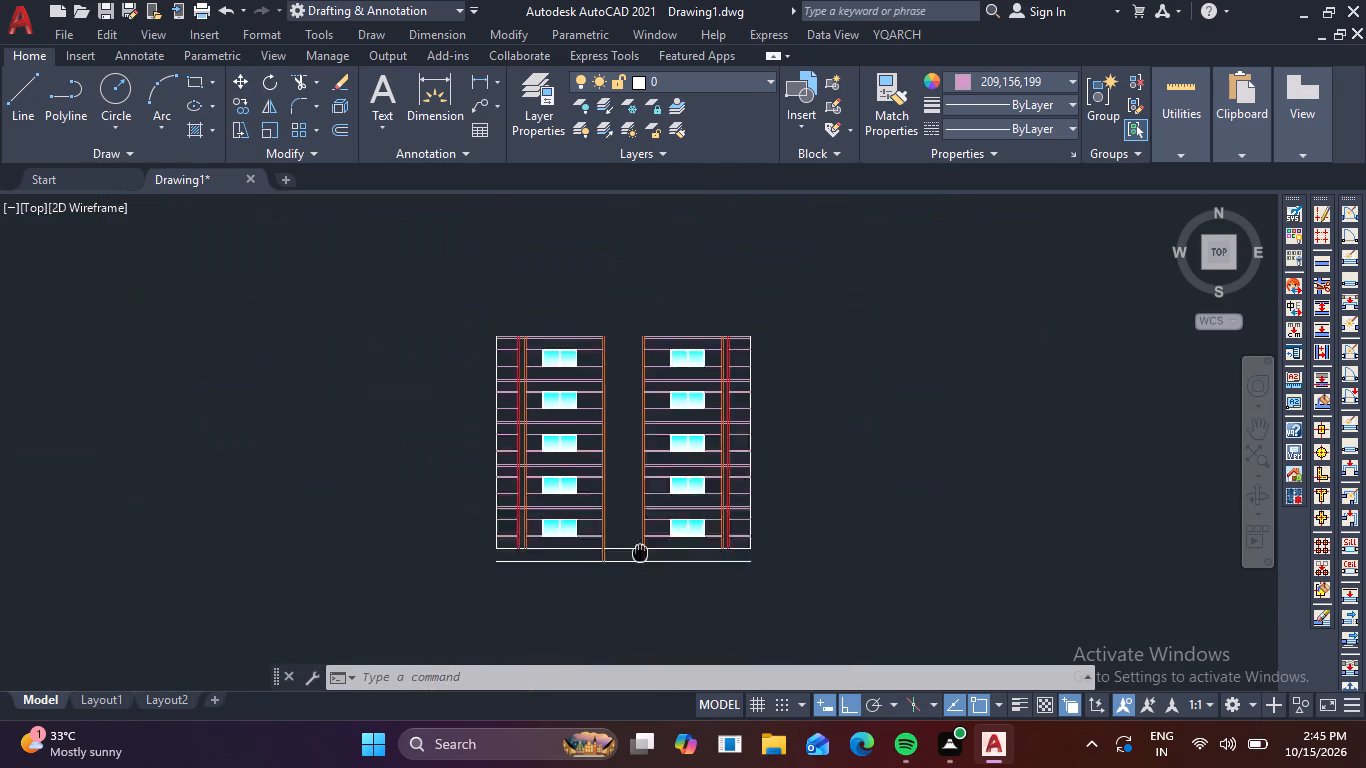
middle_click_drag(623, 560, 490, 598)
scroll(538, 511, "up", 2)
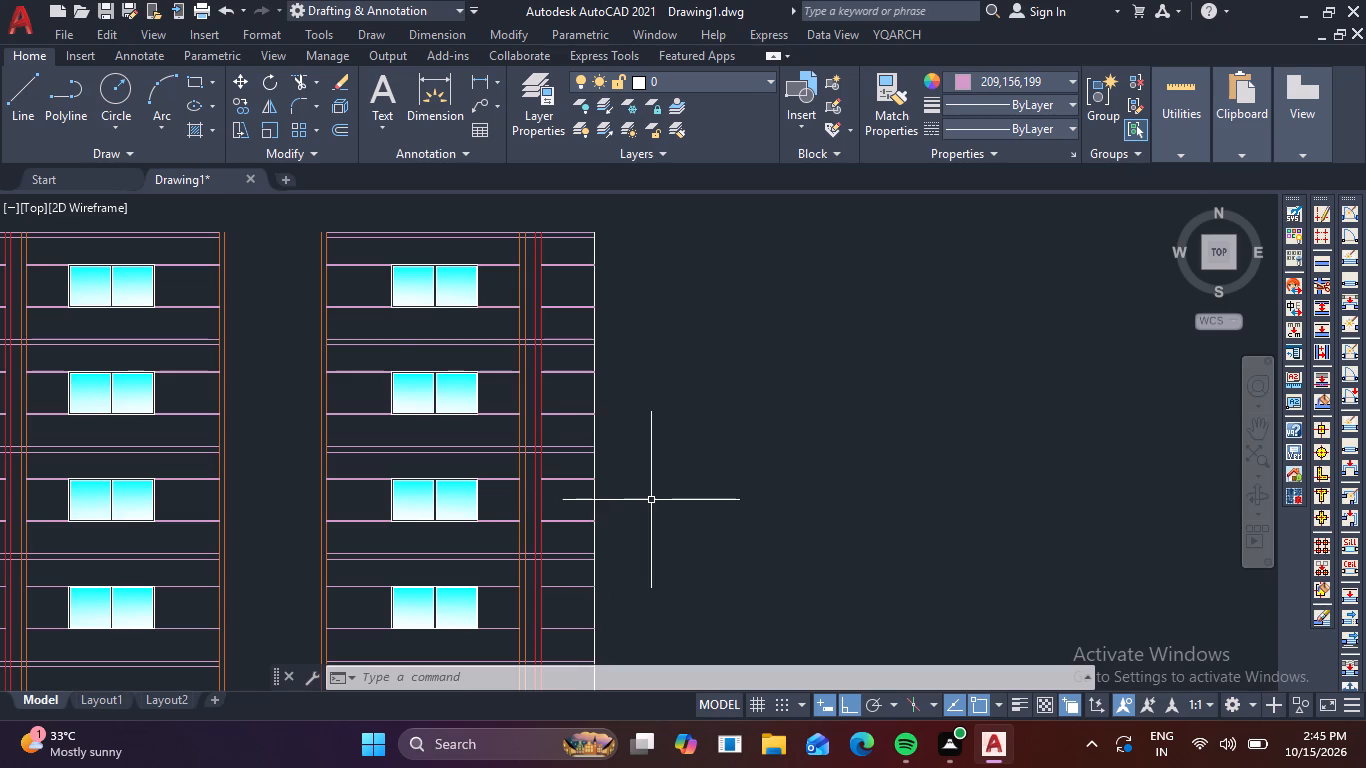
scroll(433, 289, "up", 1)
scroll(428, 308, "down", 2)
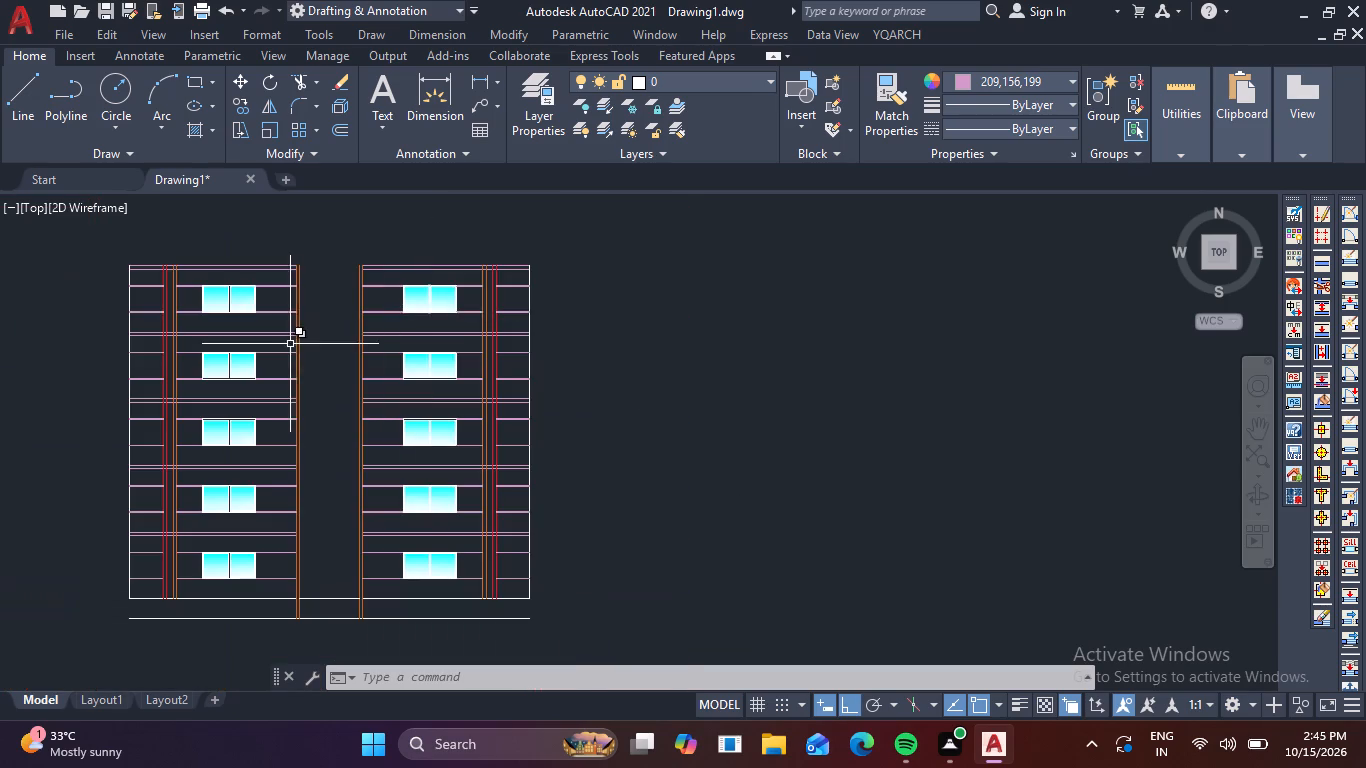
middle_click_drag(218, 296, 352, 296)
Draw a small rectangle above the left pane of the left block's top-floor window, below the double roof line.
scroll(326, 277, "up", 2)
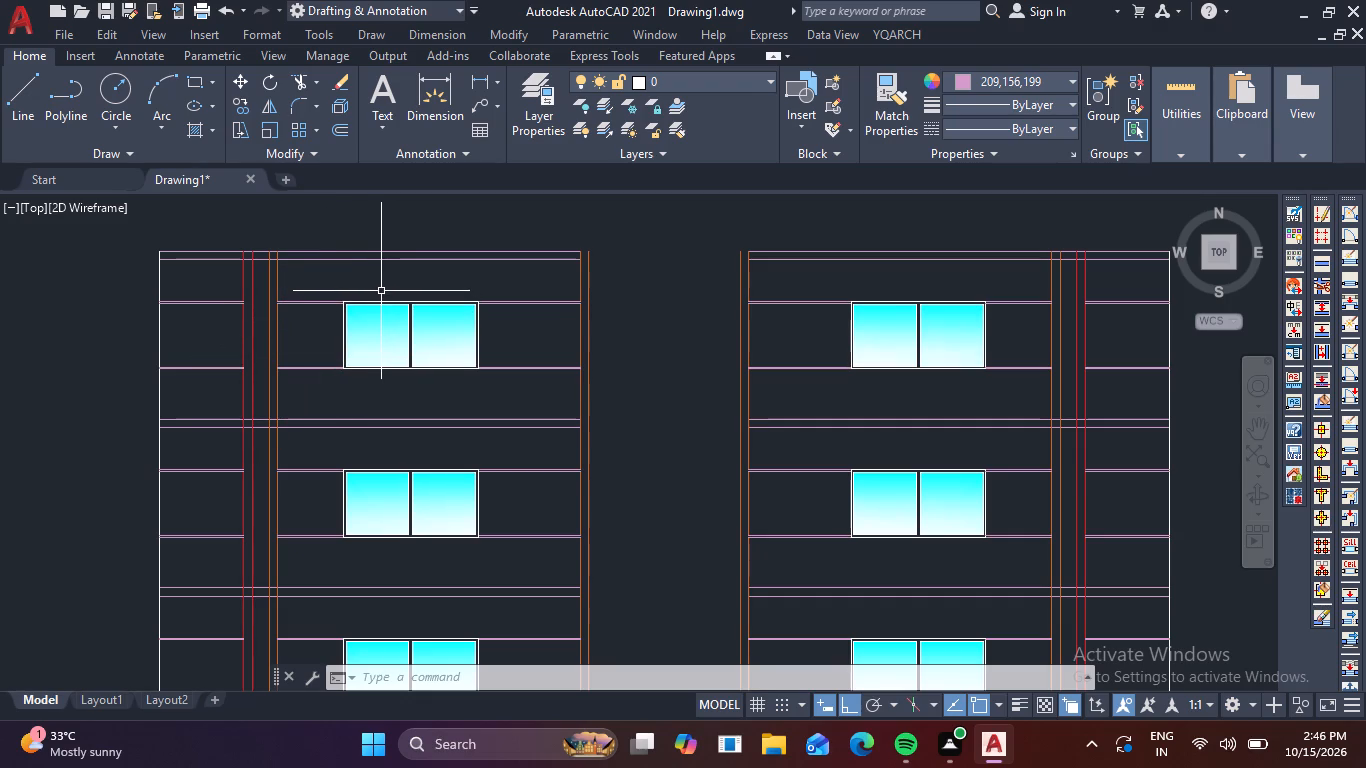
scroll(380, 291, "down", 1)
scroll(380, 291, "up", 2)
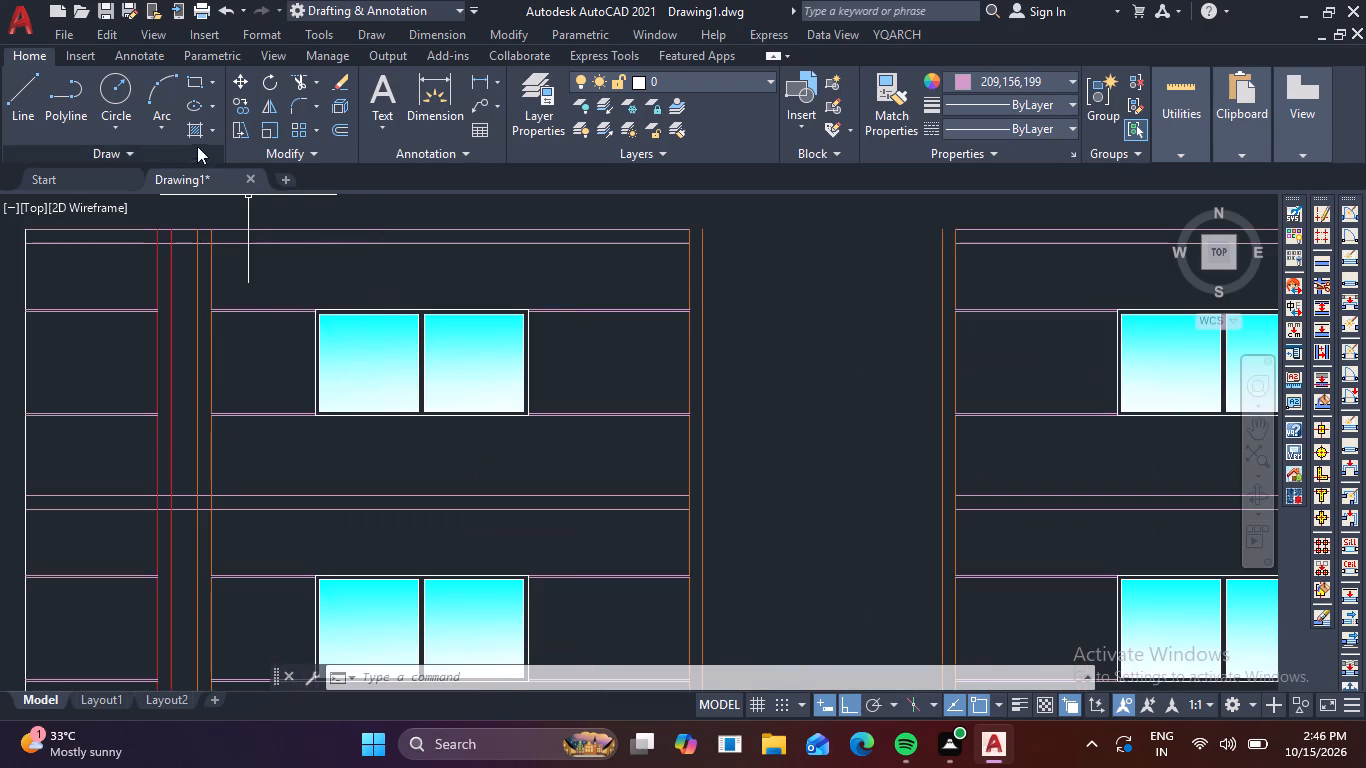
left_click(194, 80)
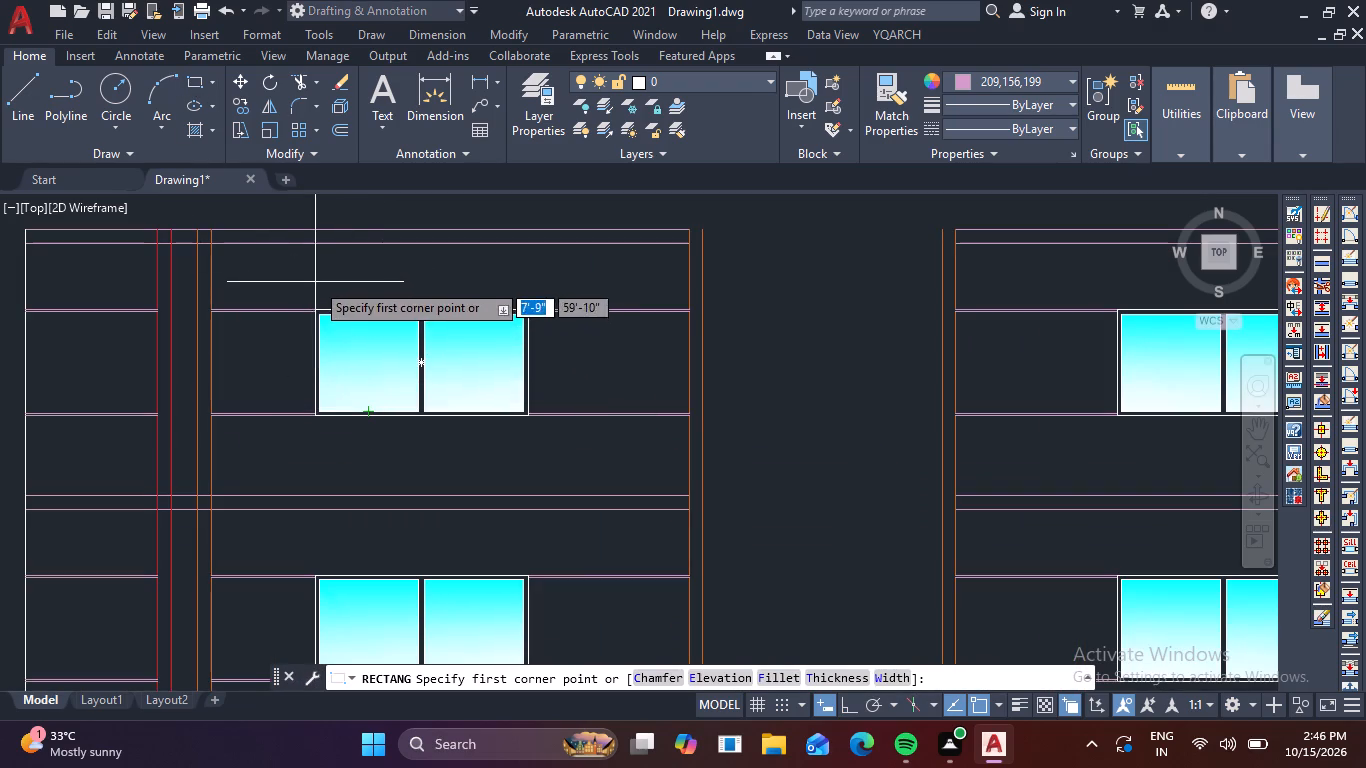
left_click(295, 255)
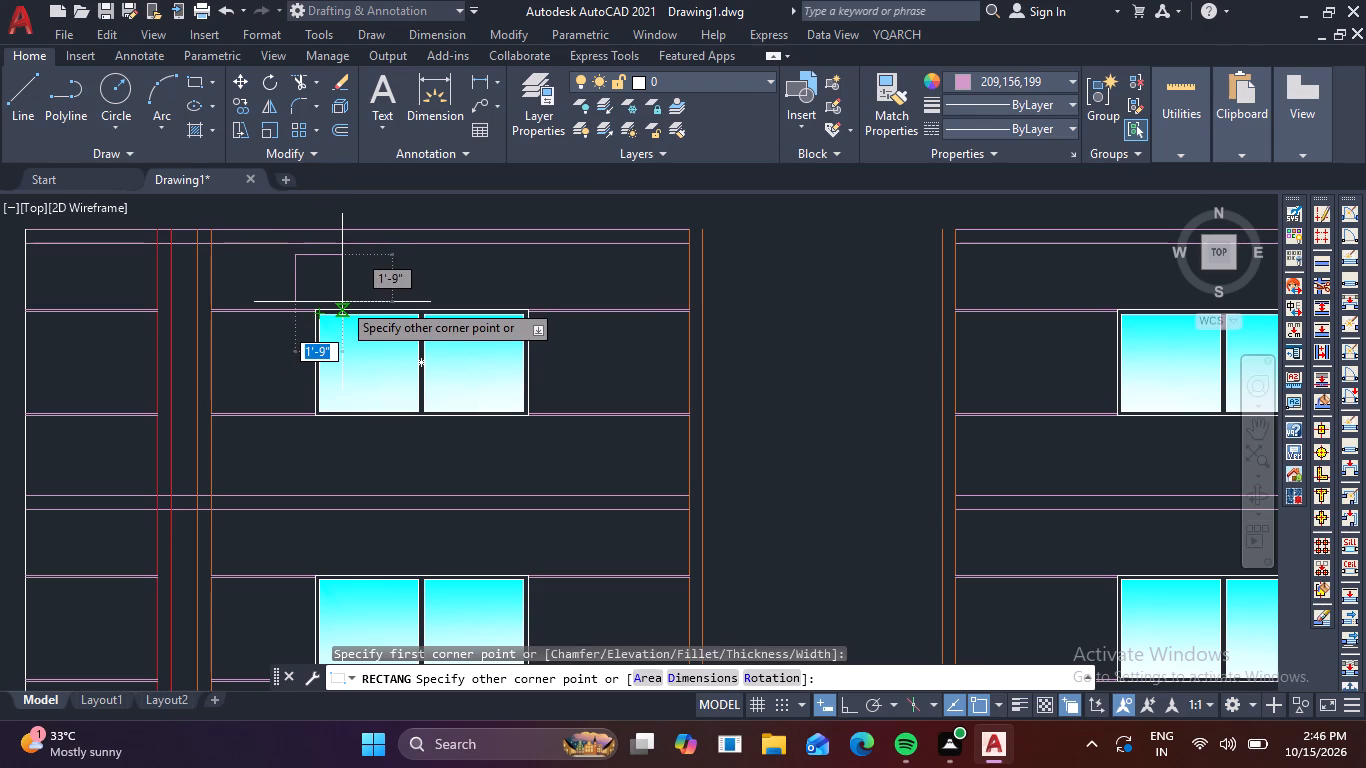
scroll(342, 298, "up", 2)
middle_click_drag(342, 298, 331, 351)
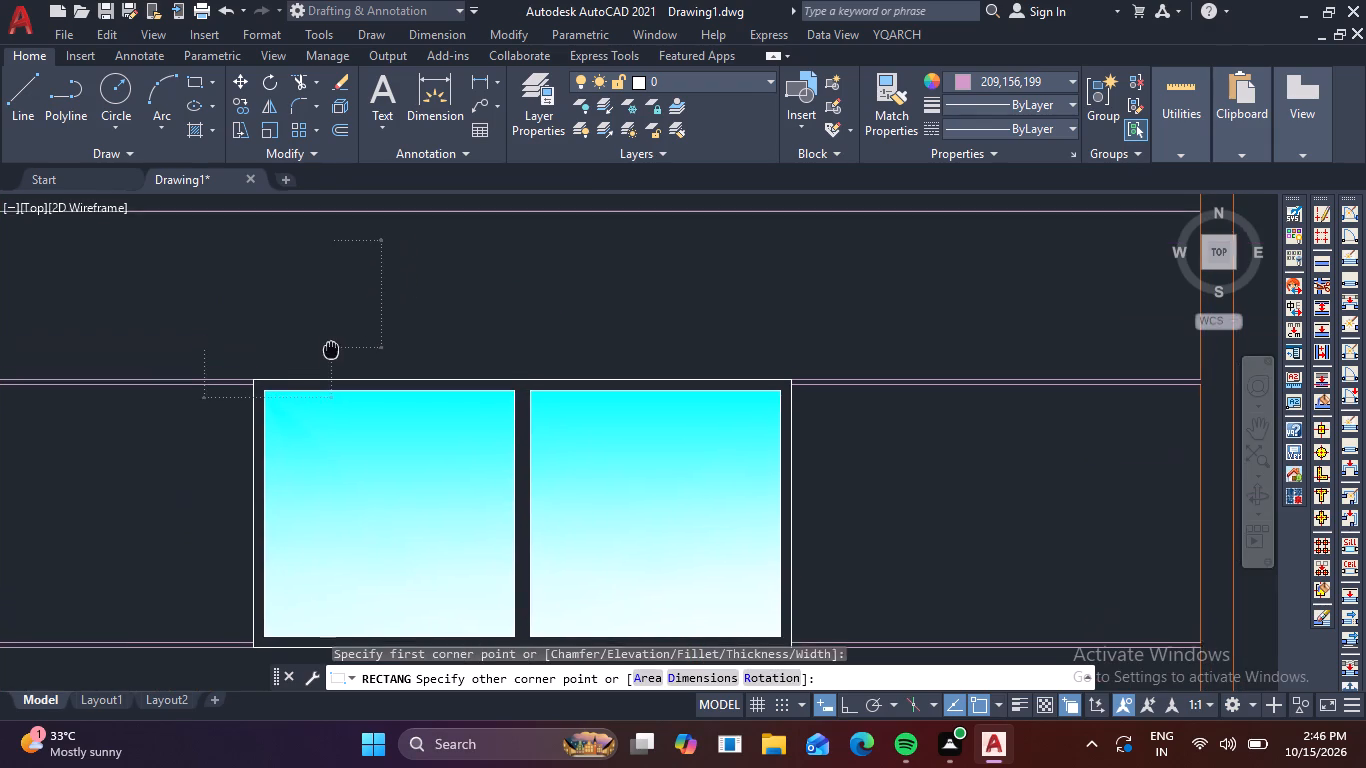
middle_click_drag(331, 351, 331, 355)
left_click(327, 350)
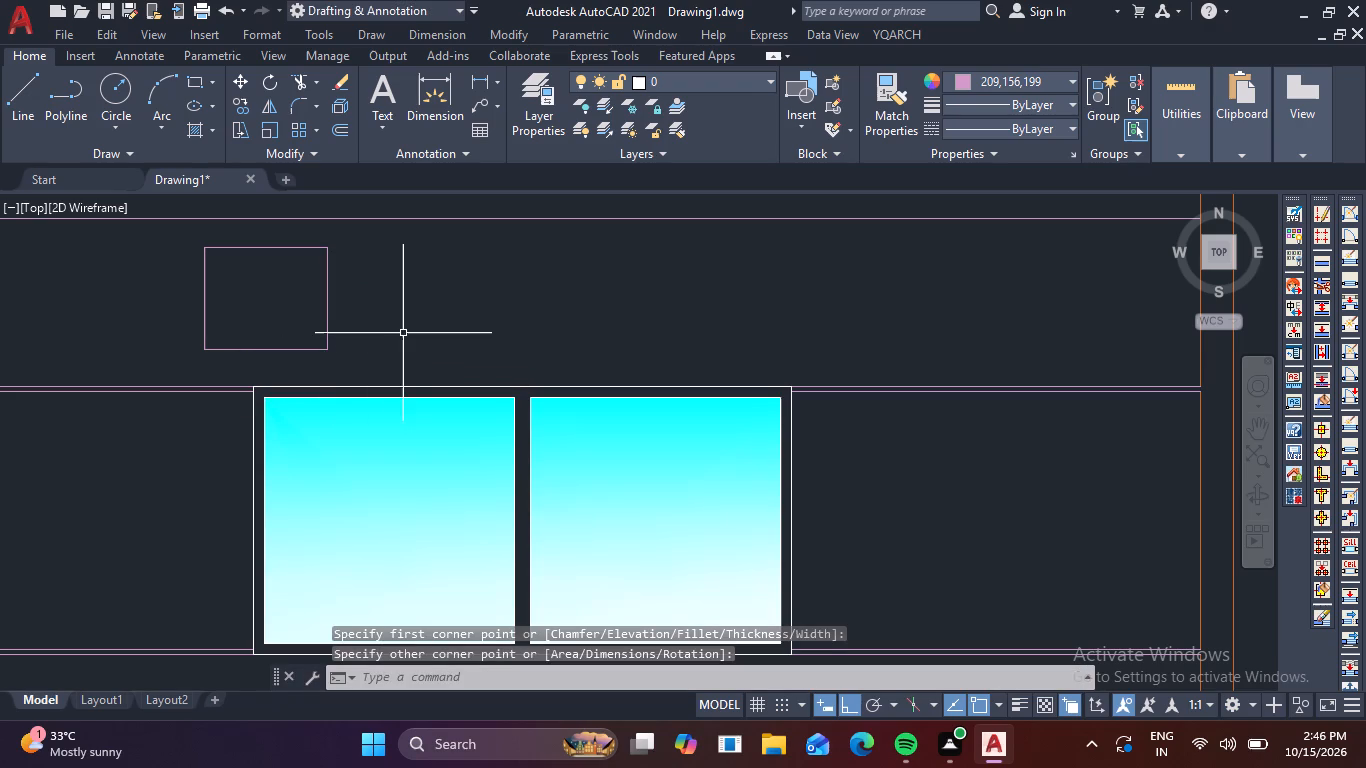
Copy the small rectangle twice to the right to make a level row of three above the top-floor window.
left_click(375, 328)
left_click(309, 306)
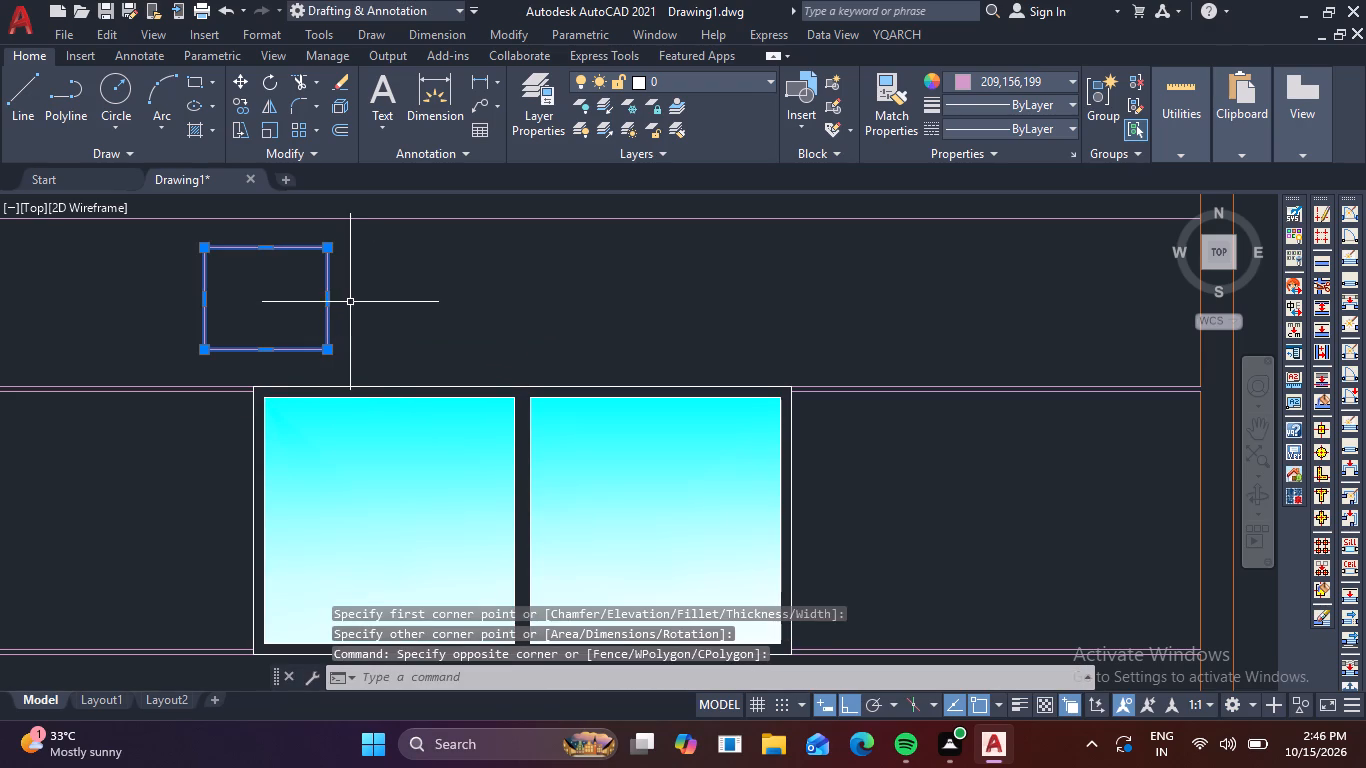
type("co")
key("space")
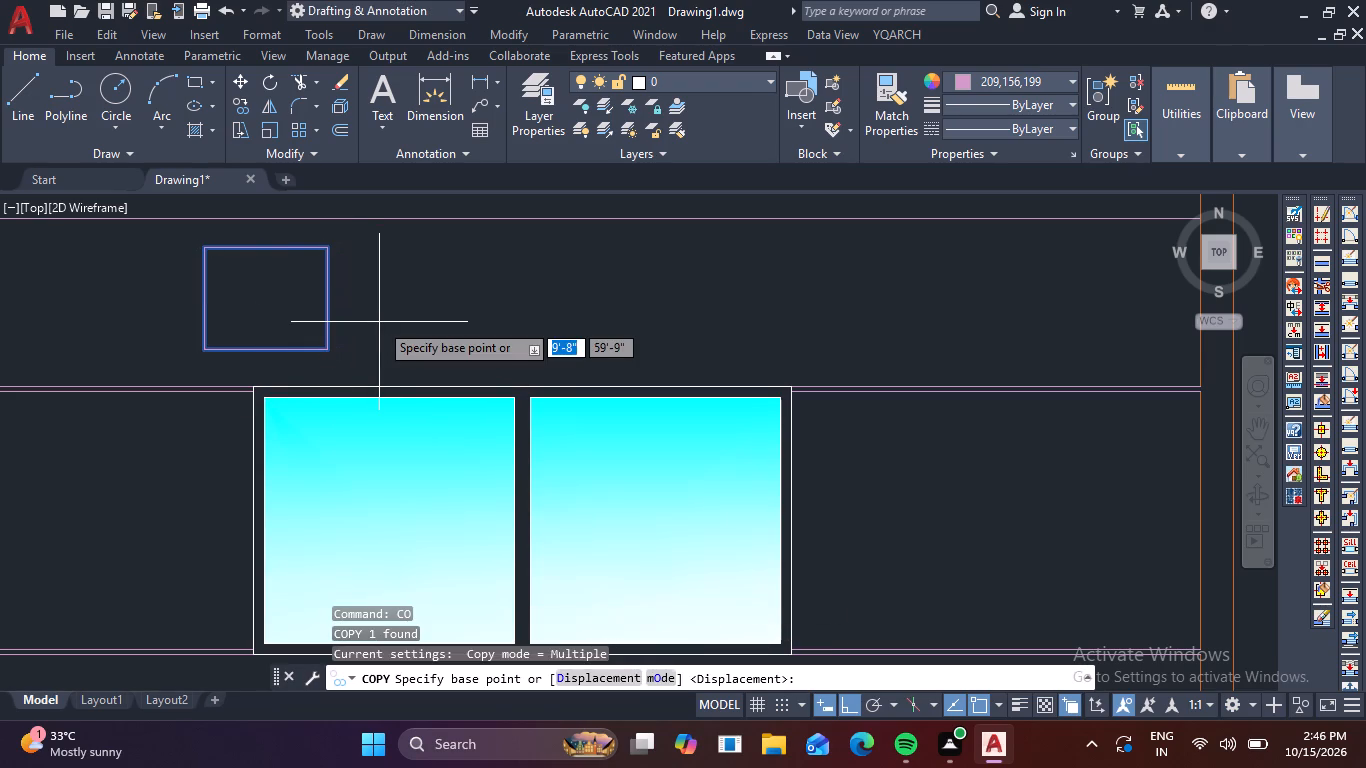
left_click(198, 351)
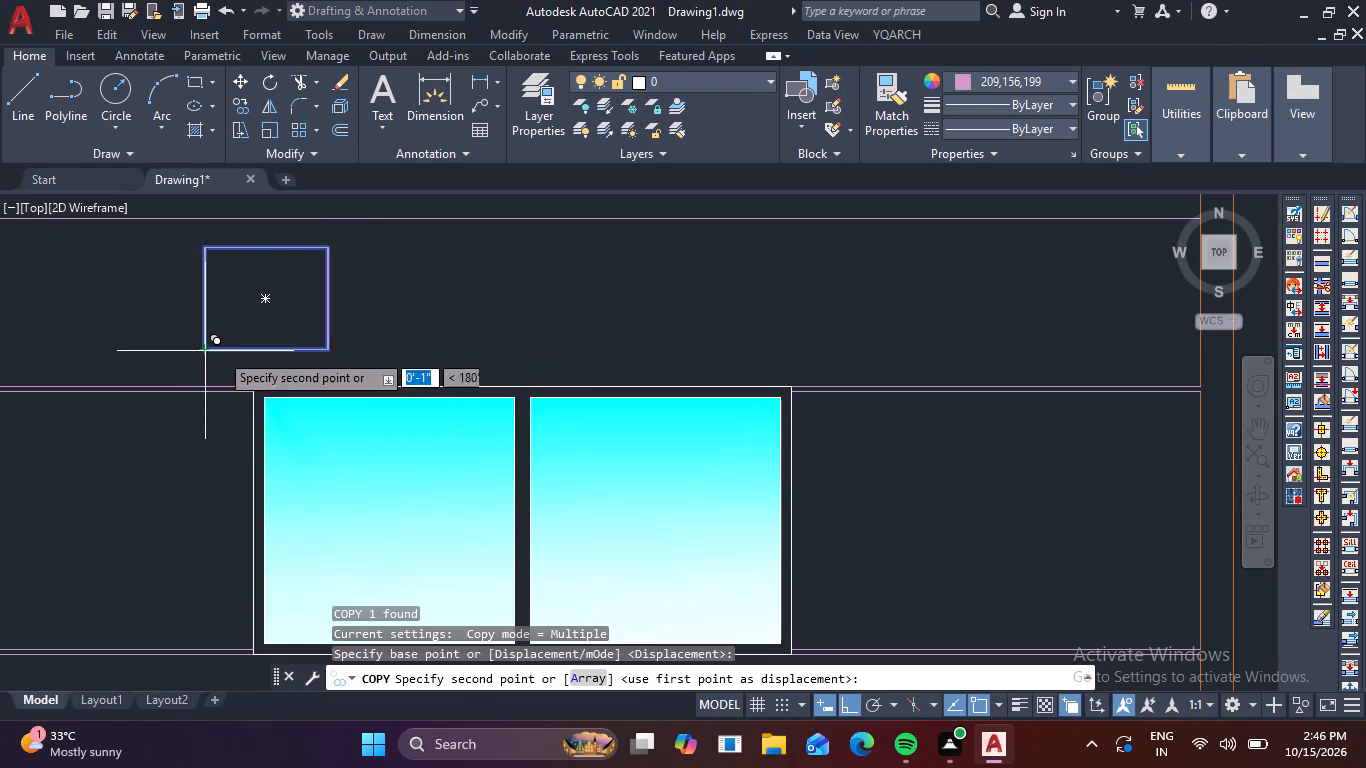
left_click(489, 351)
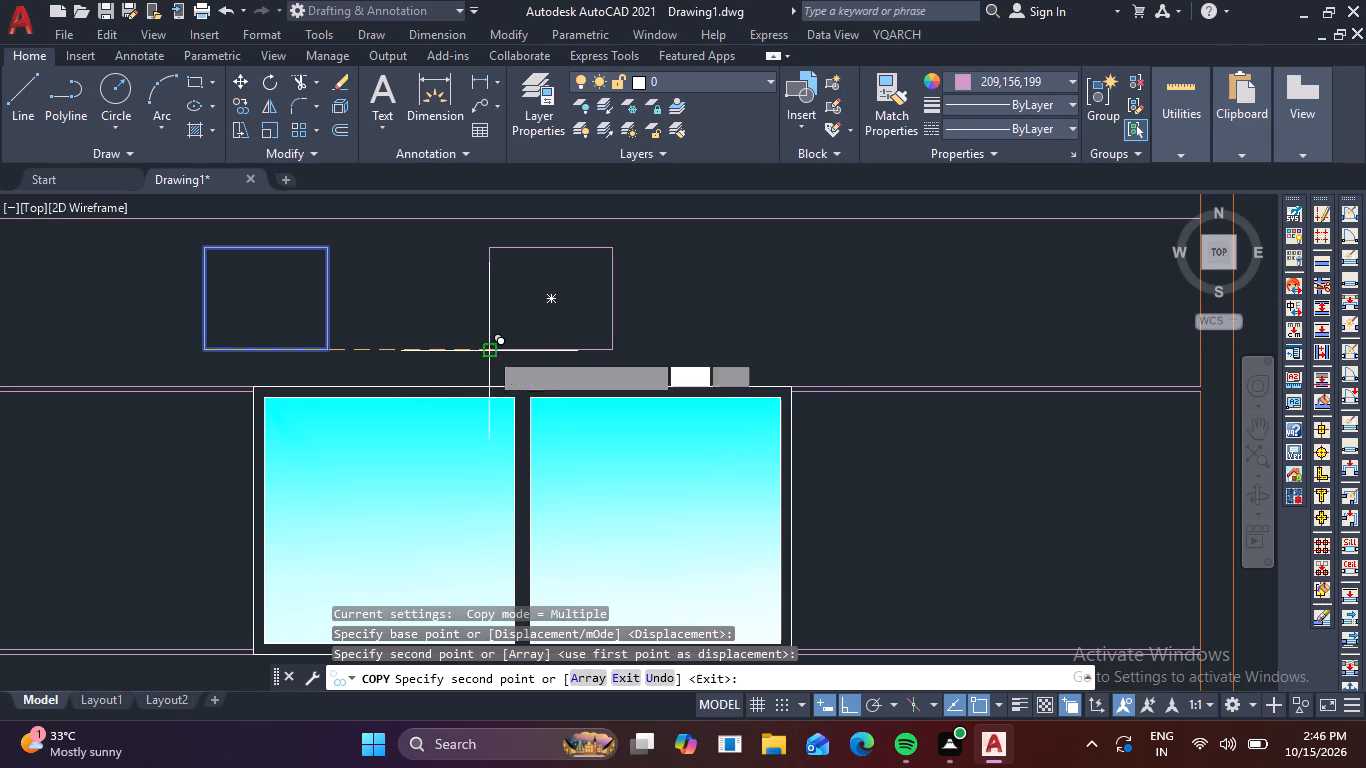
left_click(793, 345)
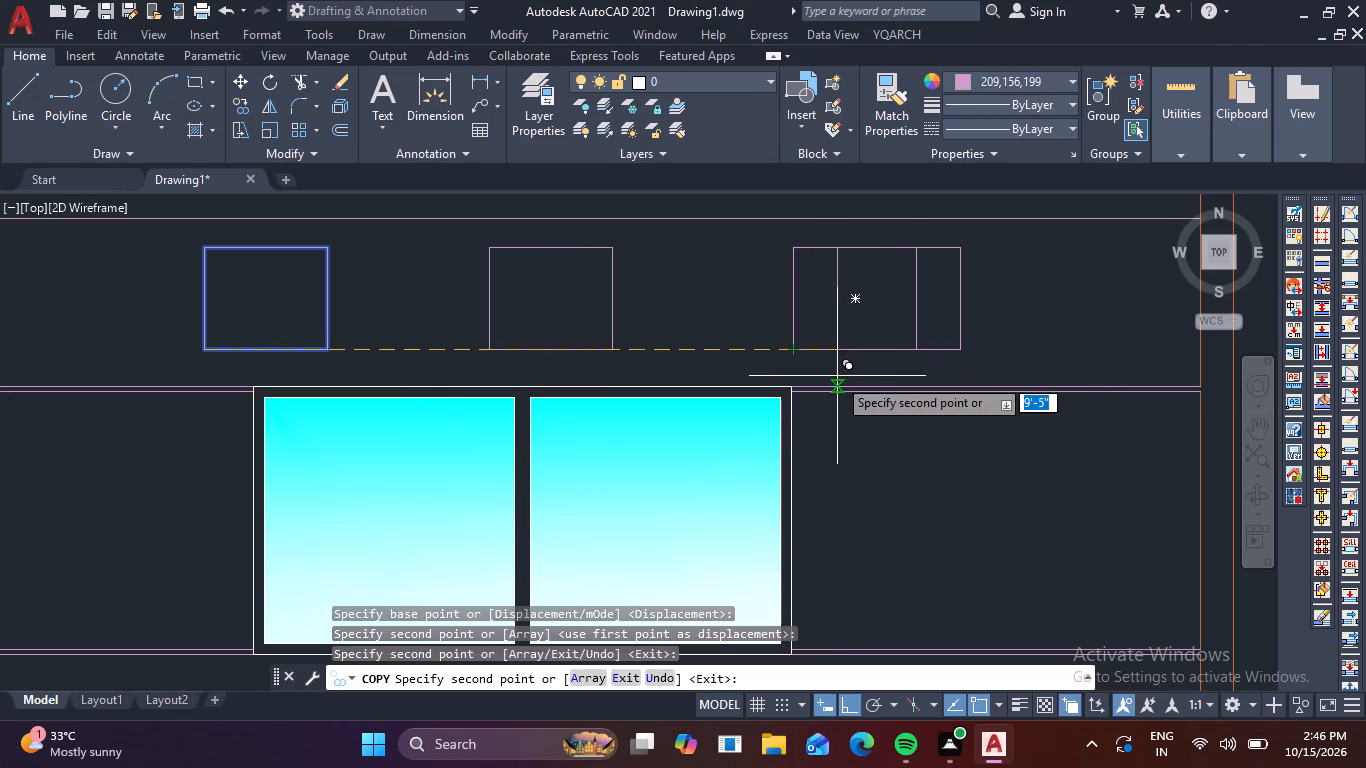
key("Escape")
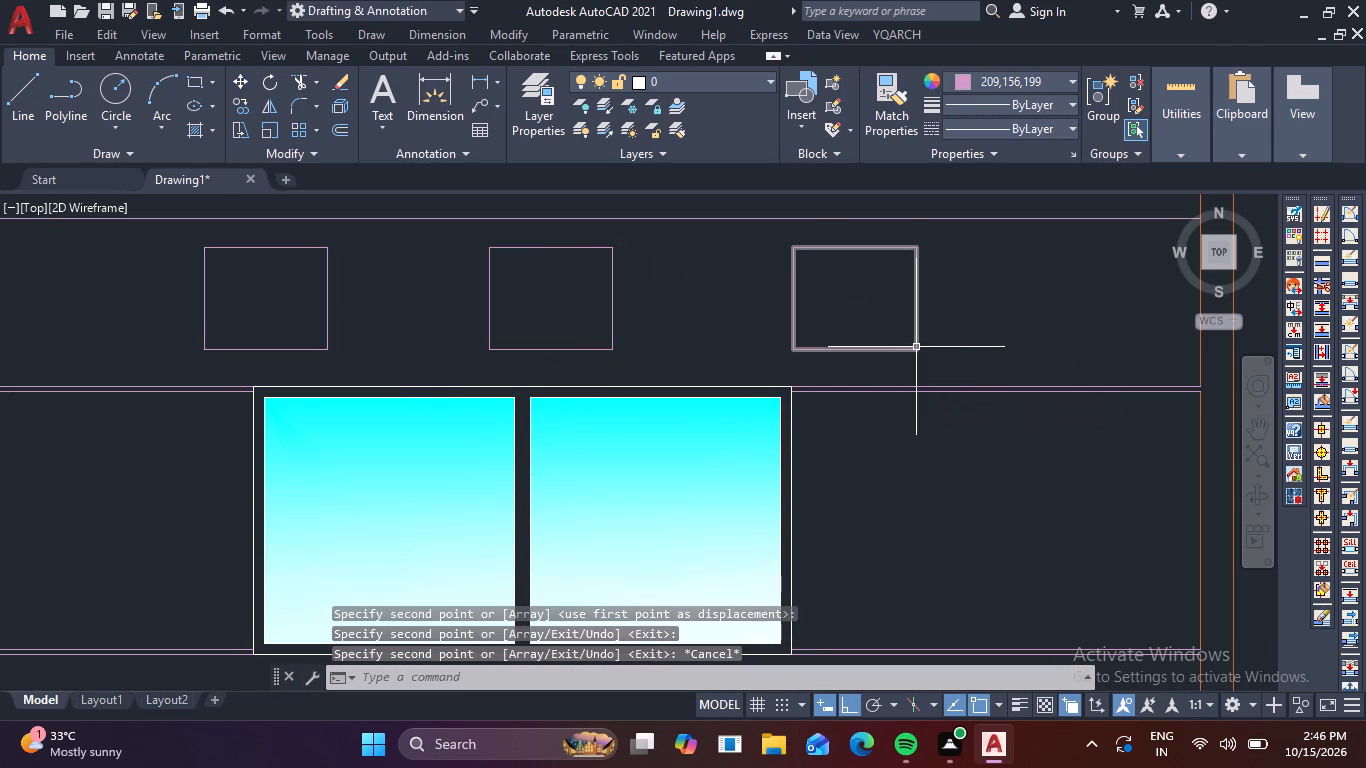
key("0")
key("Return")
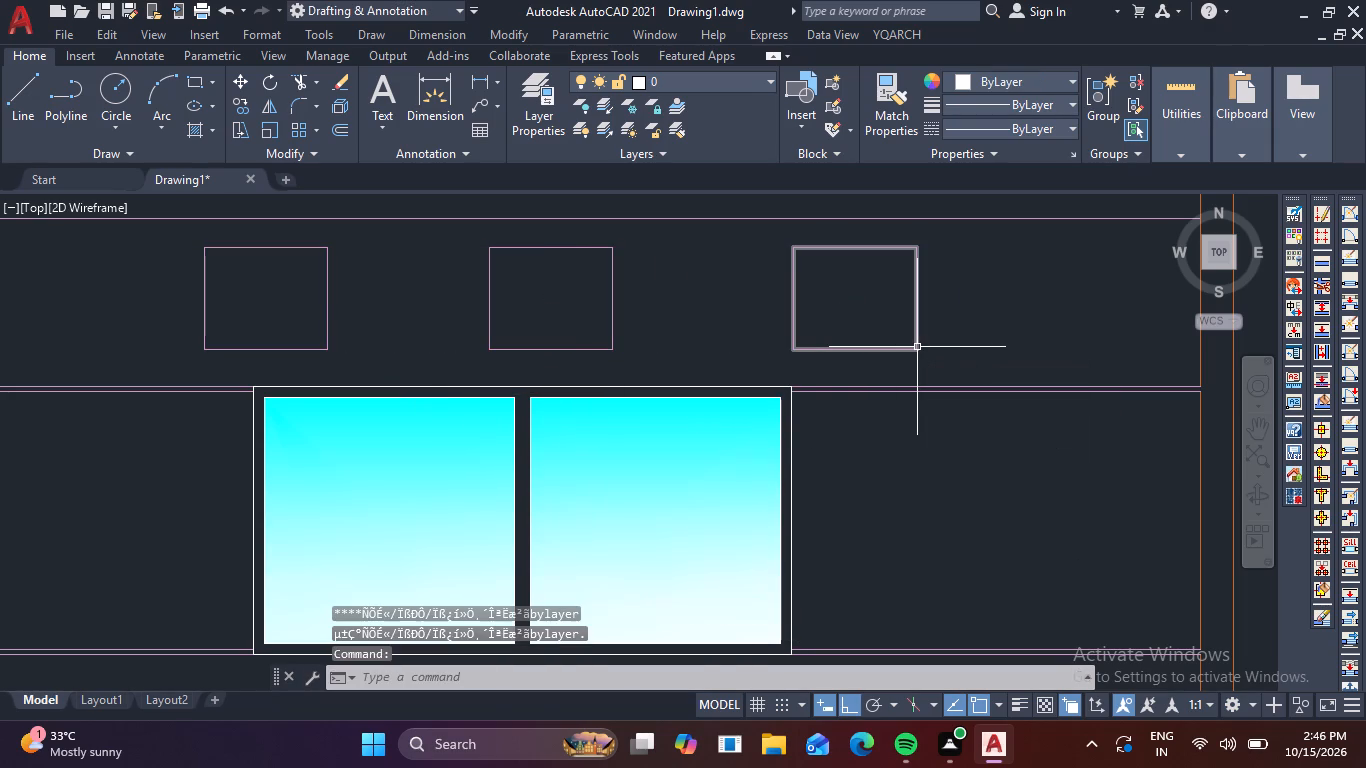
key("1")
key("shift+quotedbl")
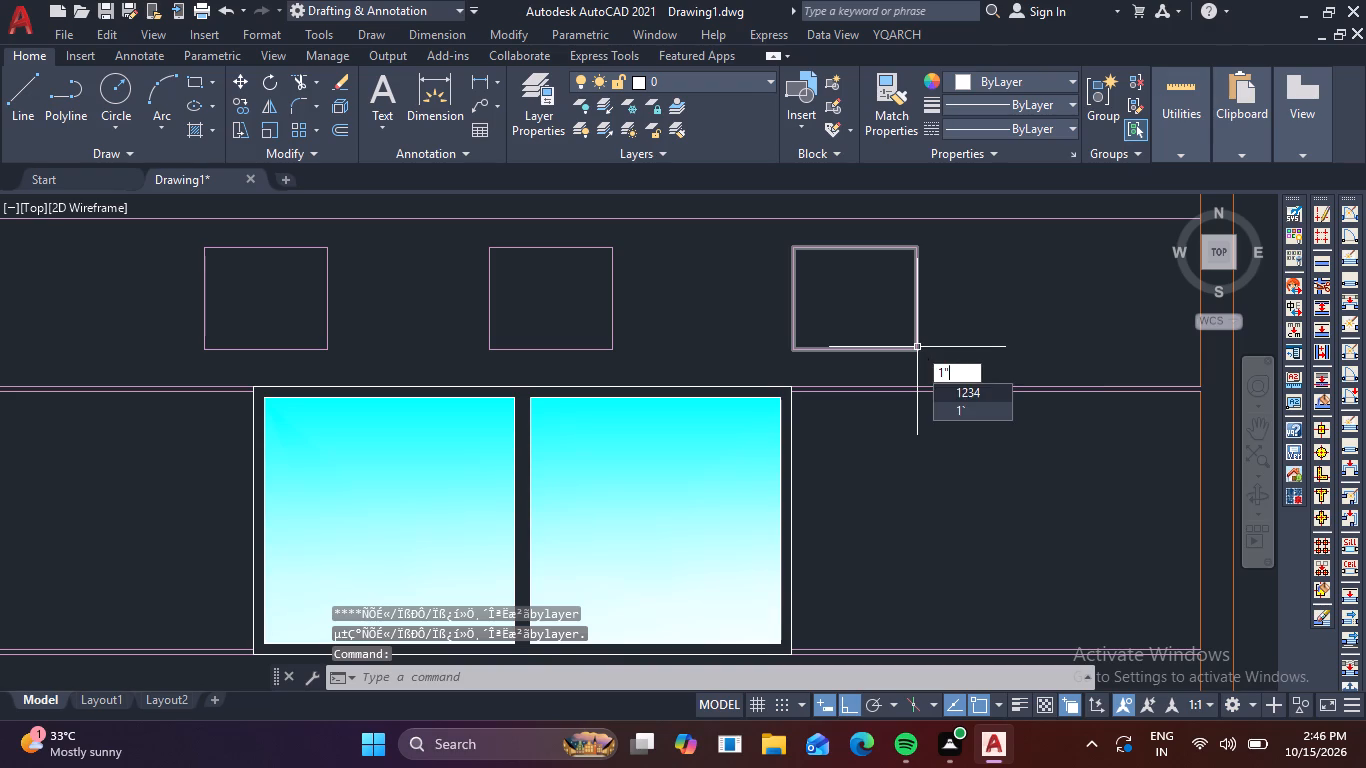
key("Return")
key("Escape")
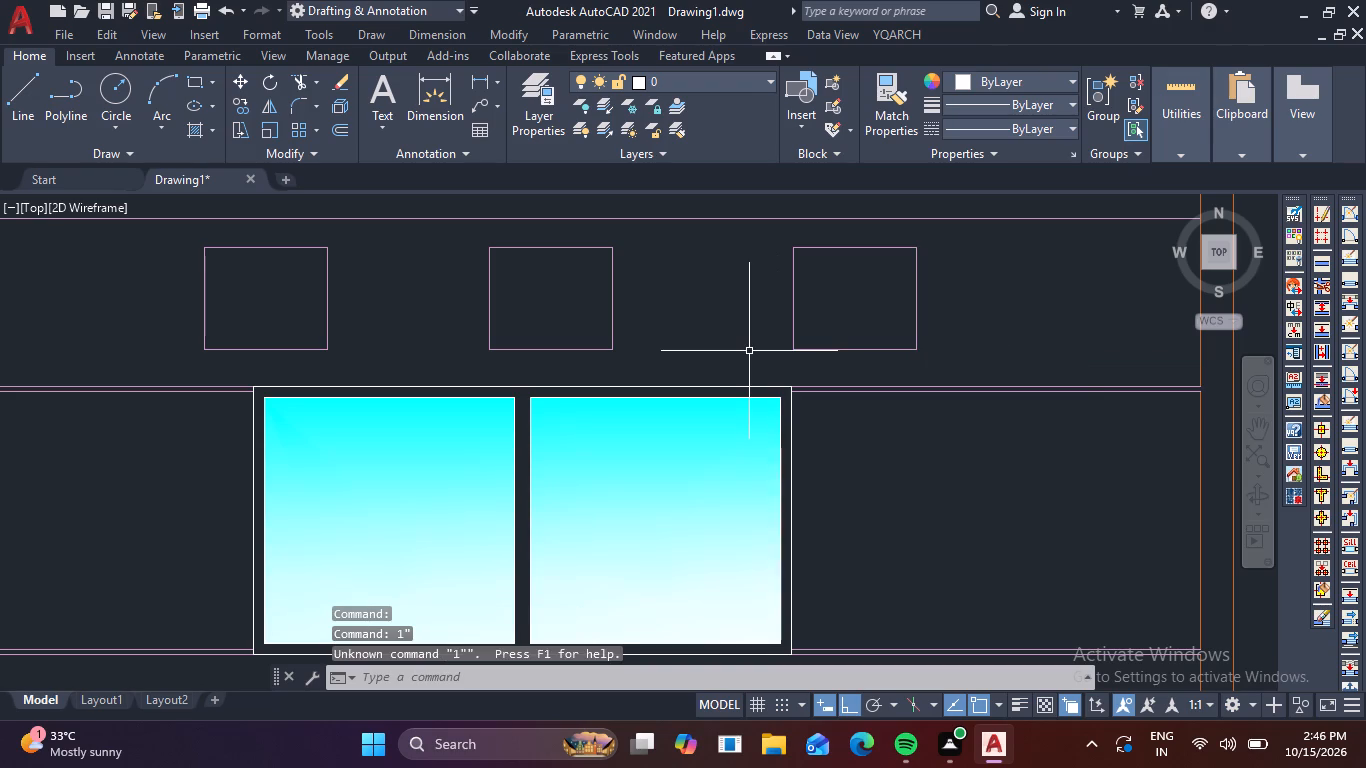
Offset each of the three small rectangles inward by 2" to form frames.
key("o")
key("Return")
type("2\"")
key("Return")
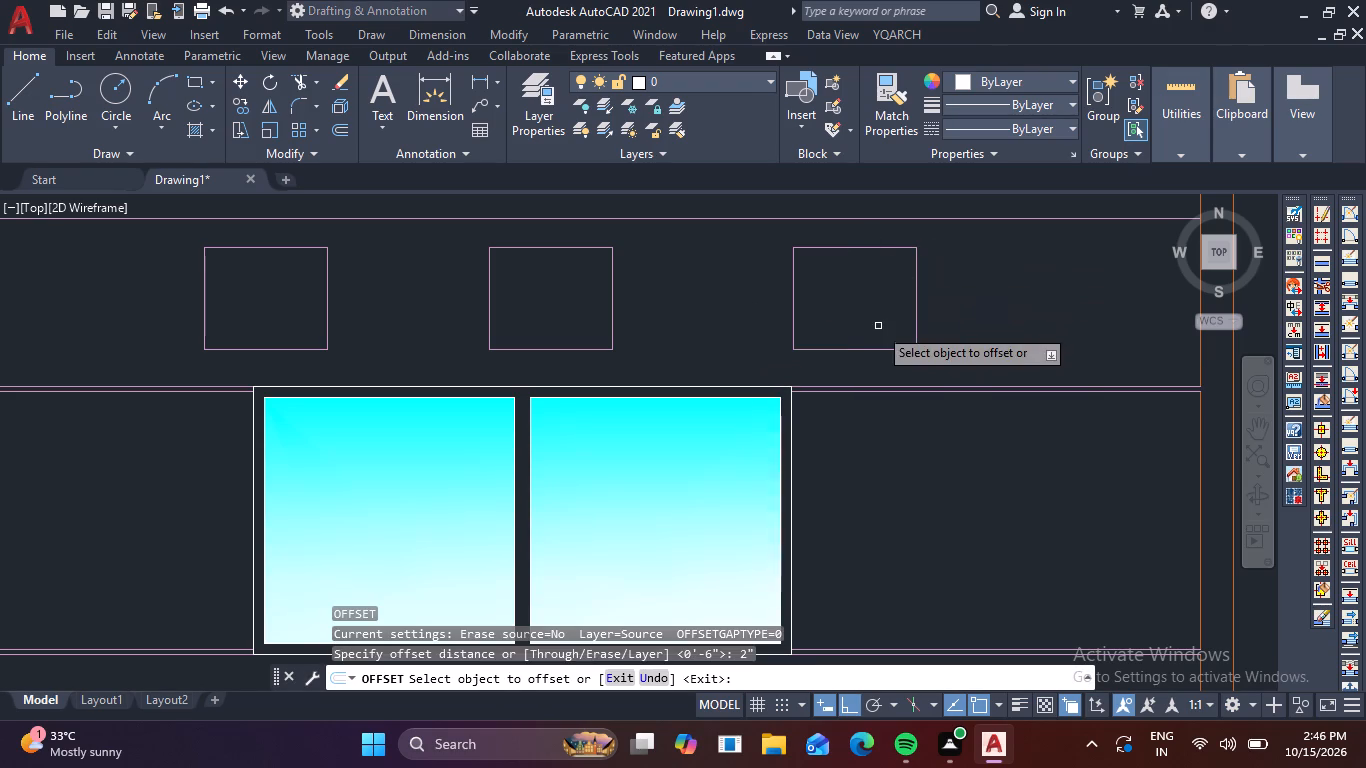
left_click(874, 349)
left_click(862, 319)
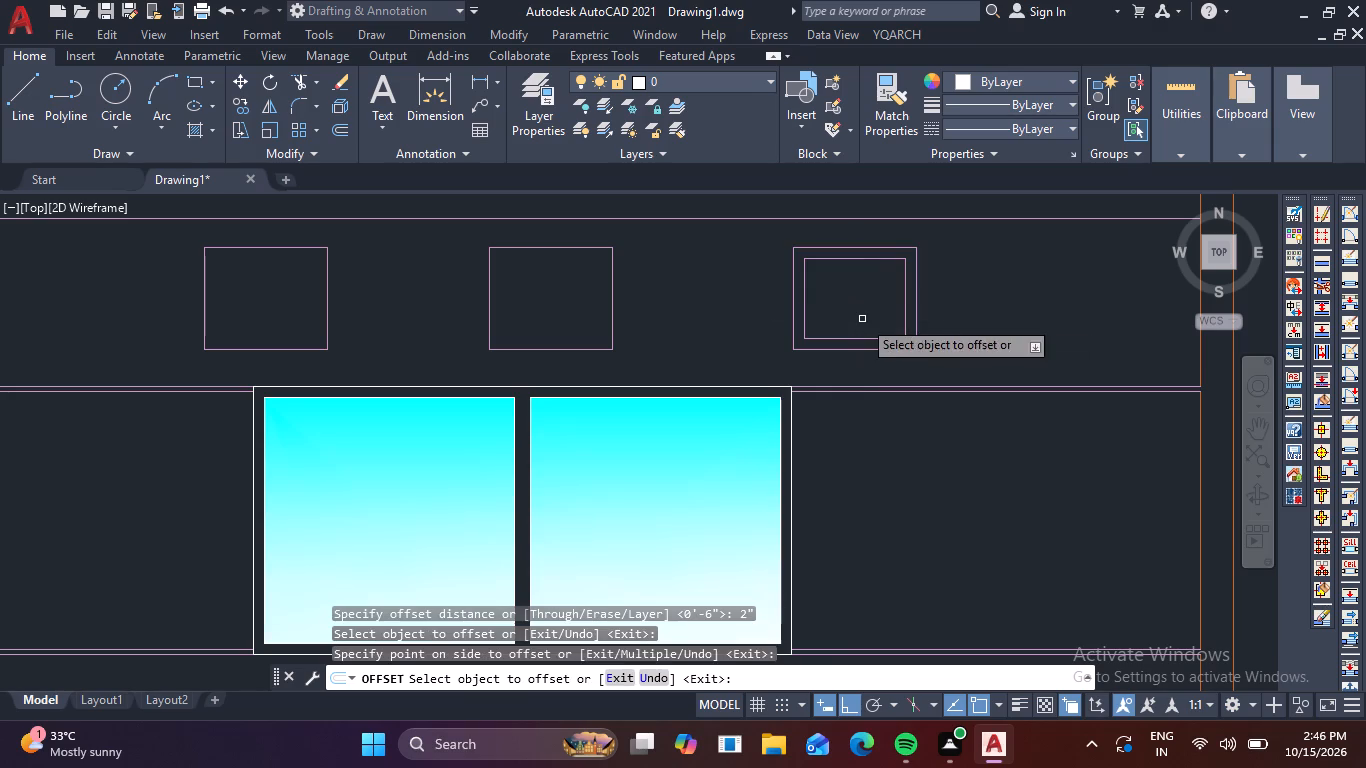
left_click(566, 350)
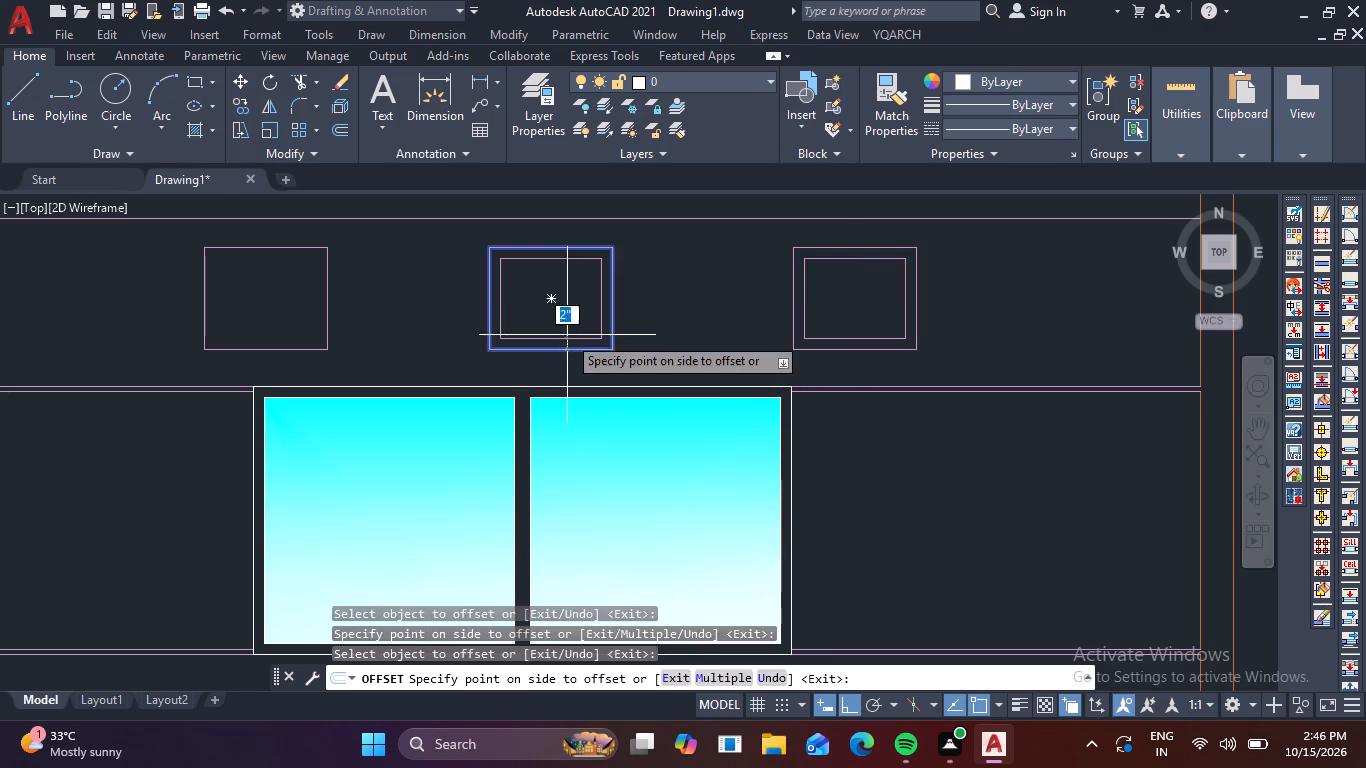
left_click(567, 333)
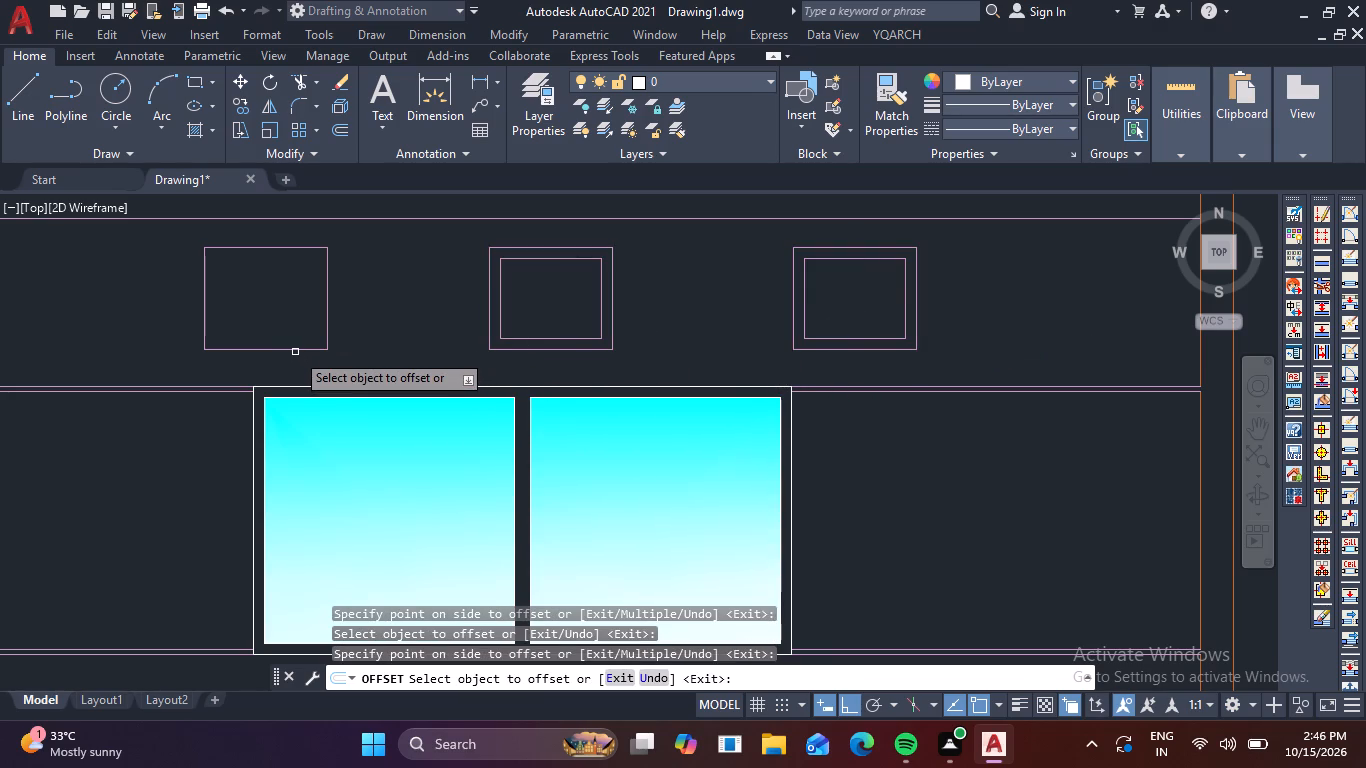
left_click(295, 348)
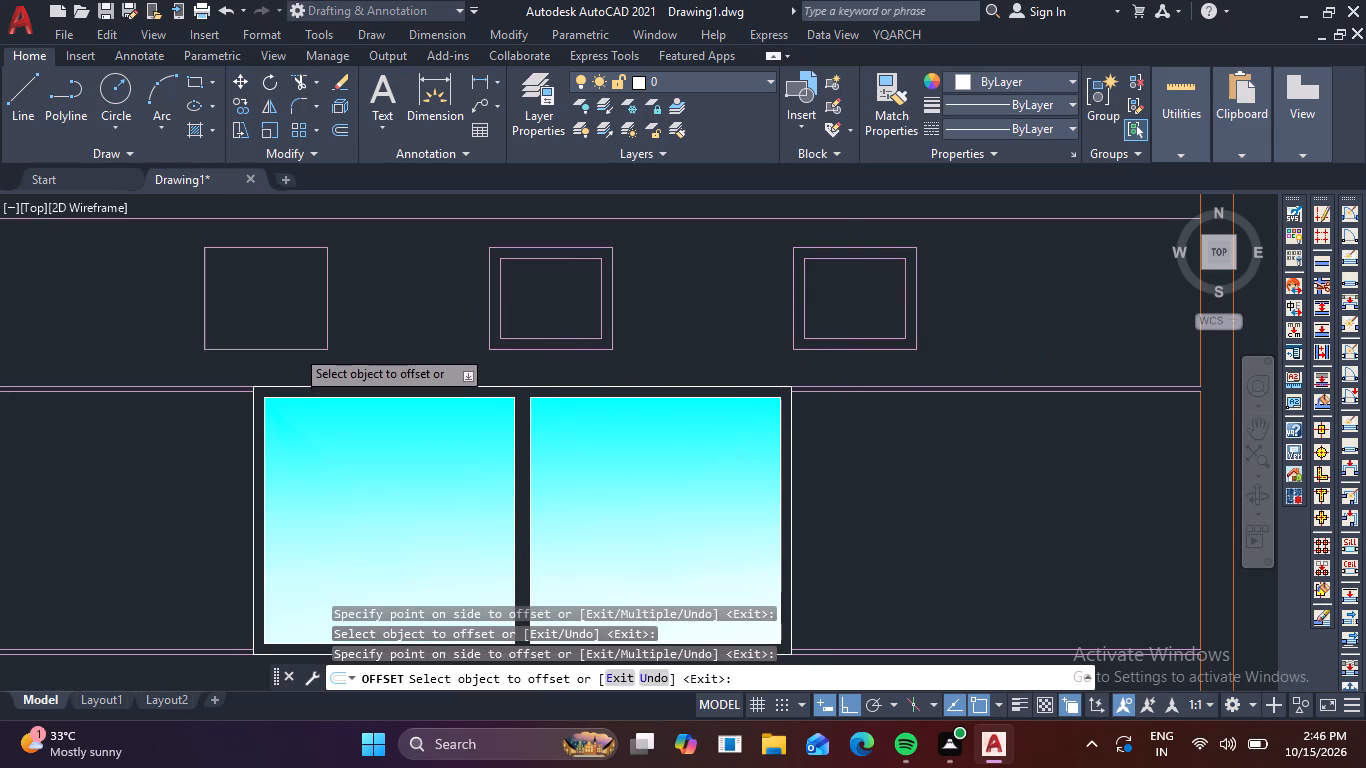
left_click(296, 326)
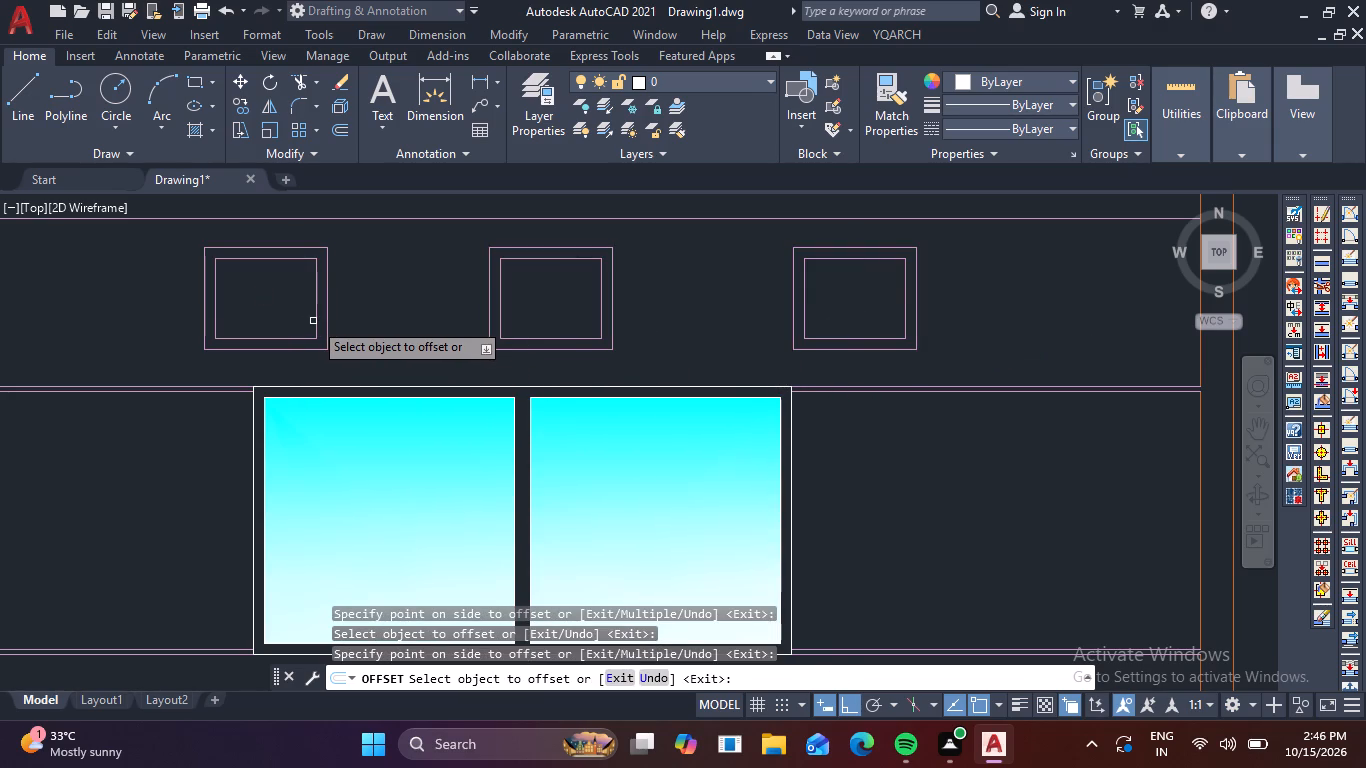
key("Escape")
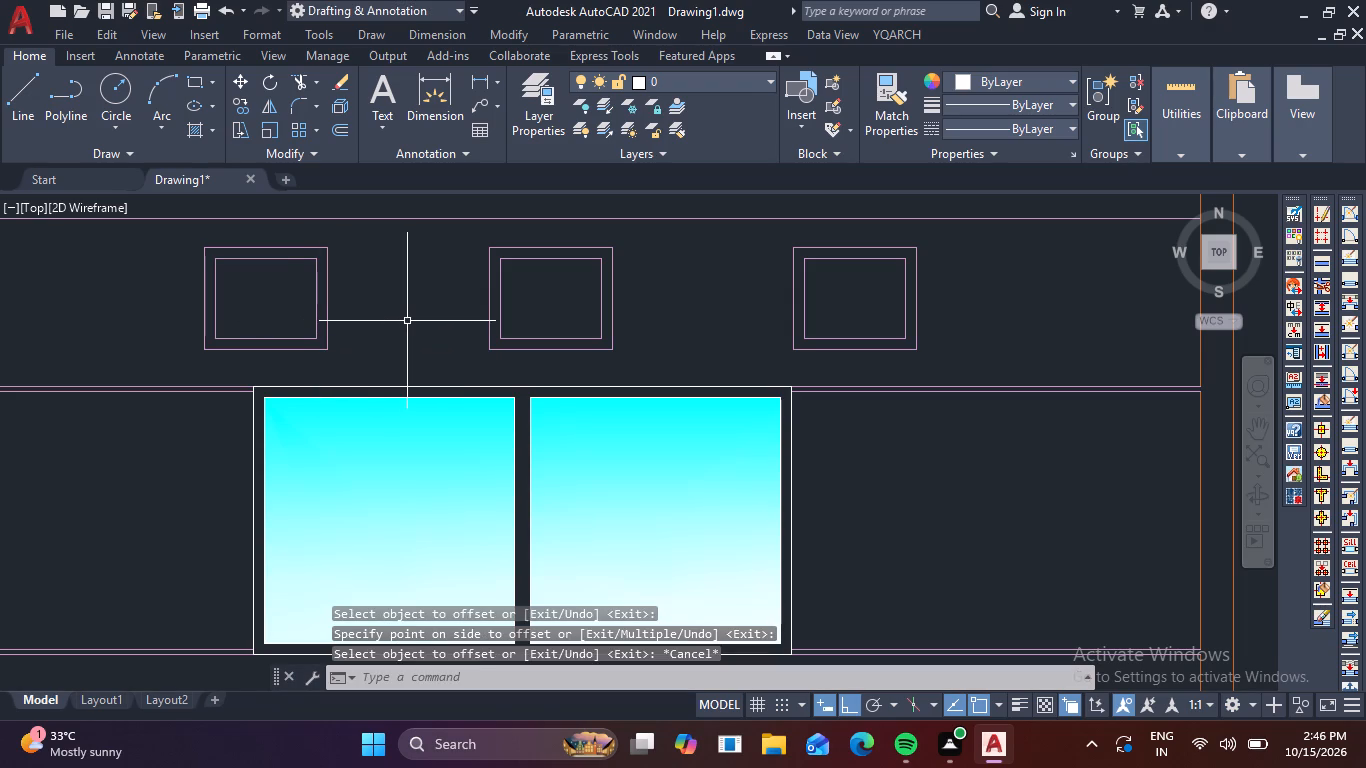
Fill the three frame borders between the outer and inner rectangles with a solid hatch in dark red 153,27,30.
type("h")
key("space")
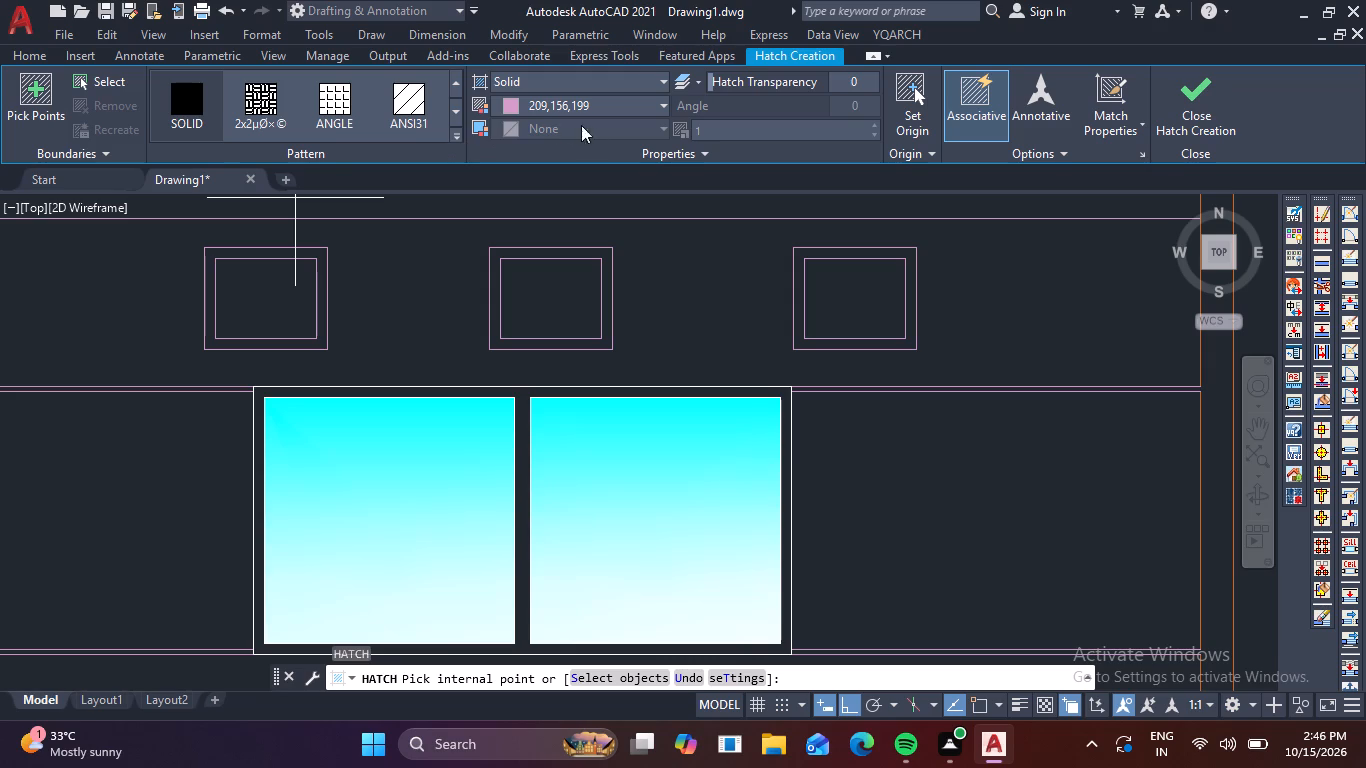
left_click(665, 105)
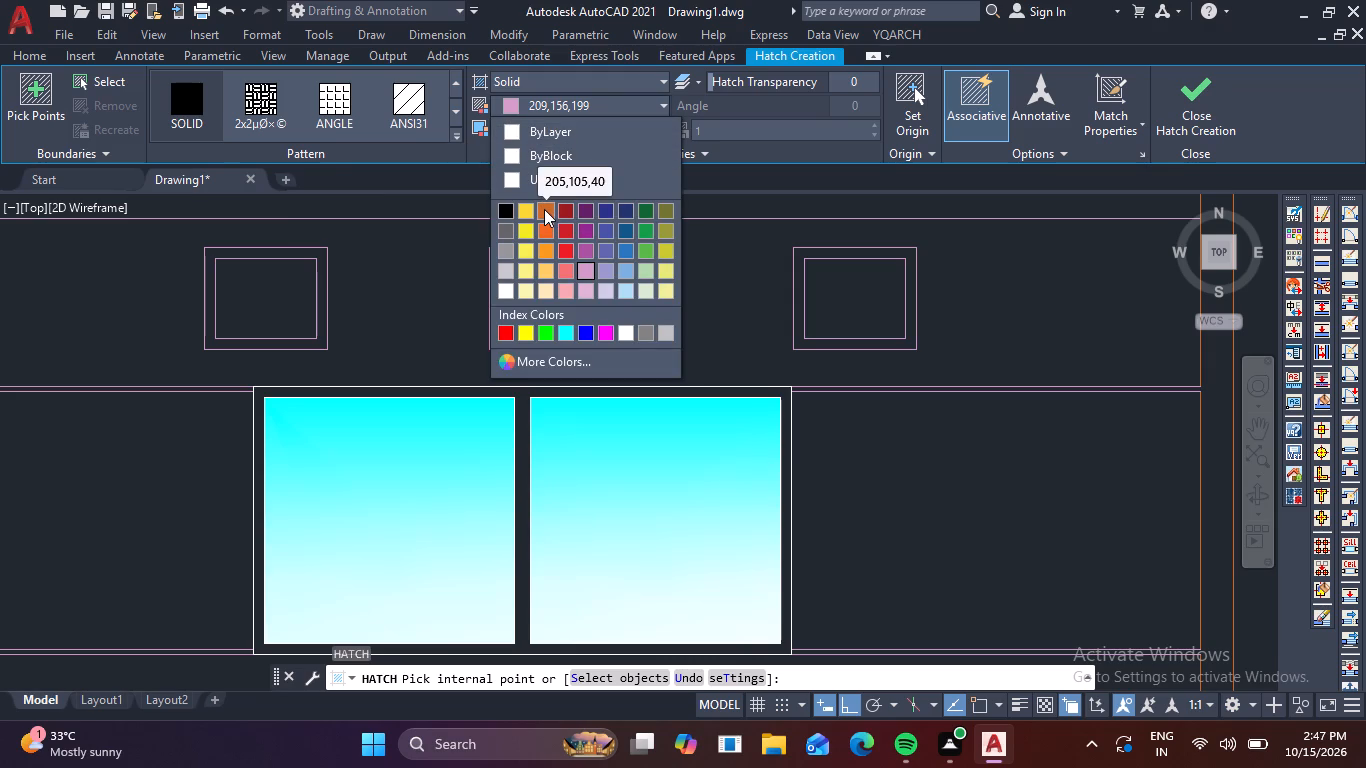
left_click(565, 212)
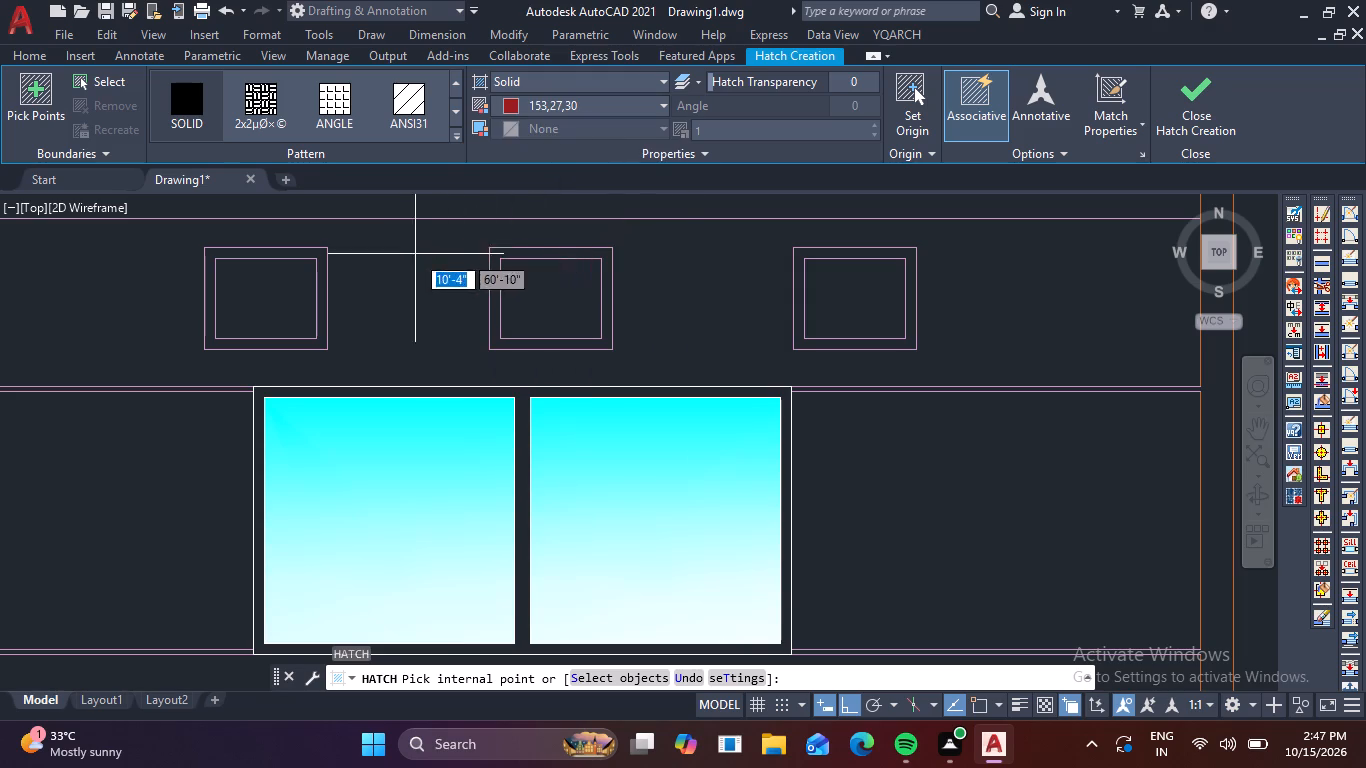
left_click(191, 106)
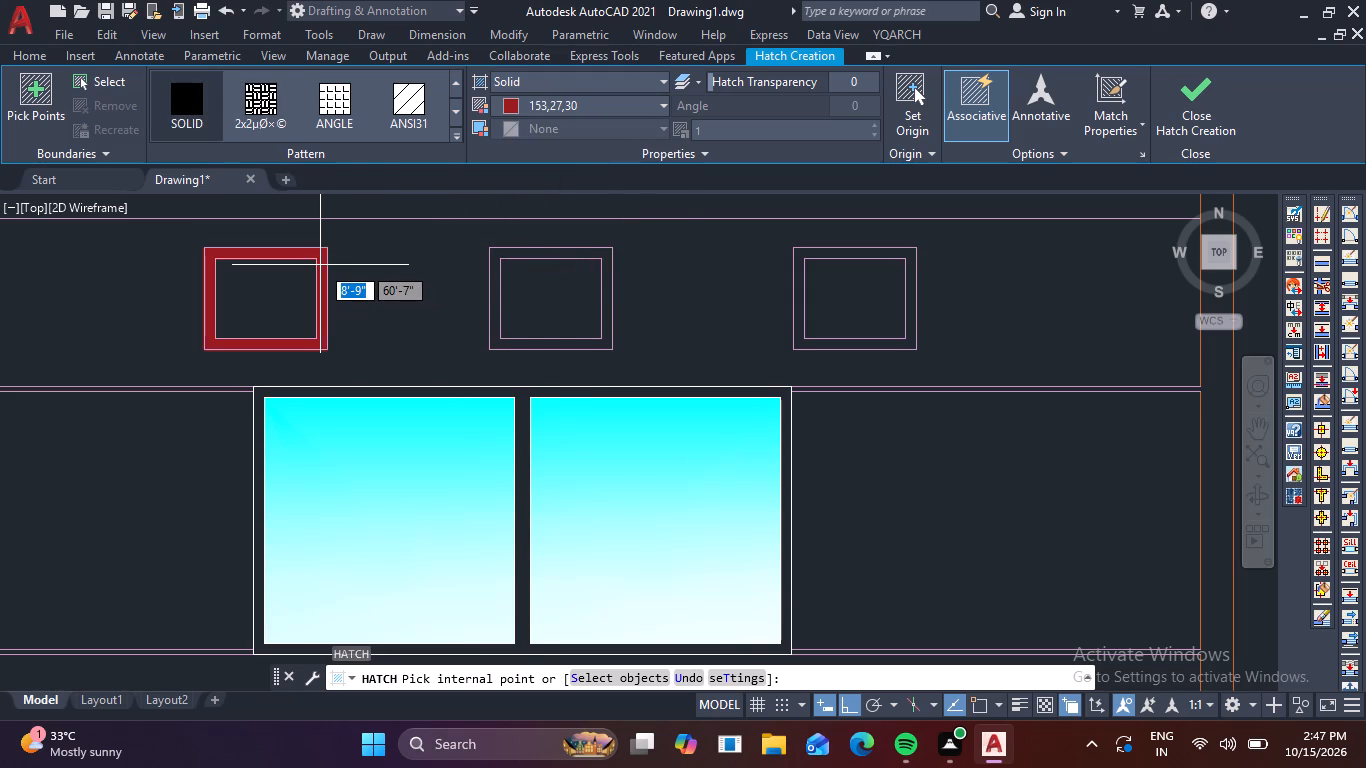
left_click(320, 265)
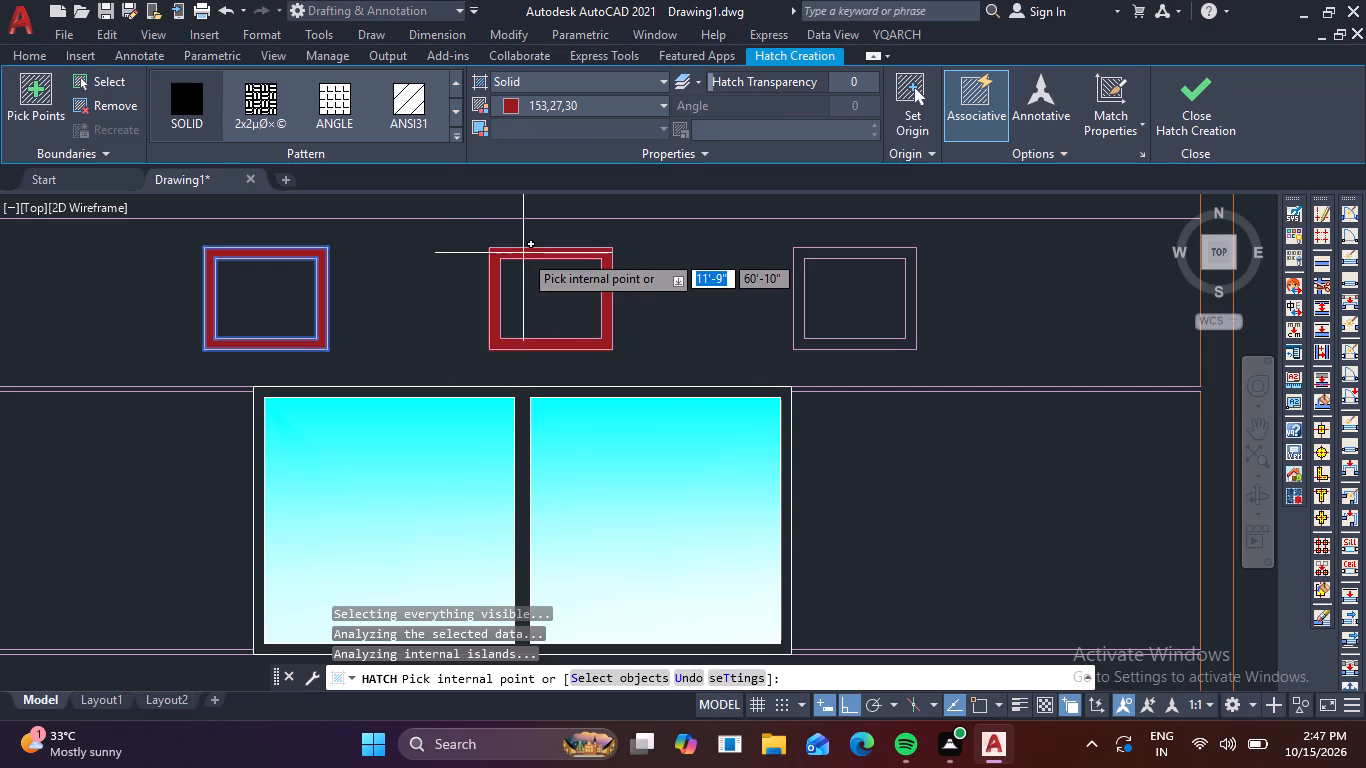
left_click(523, 253)
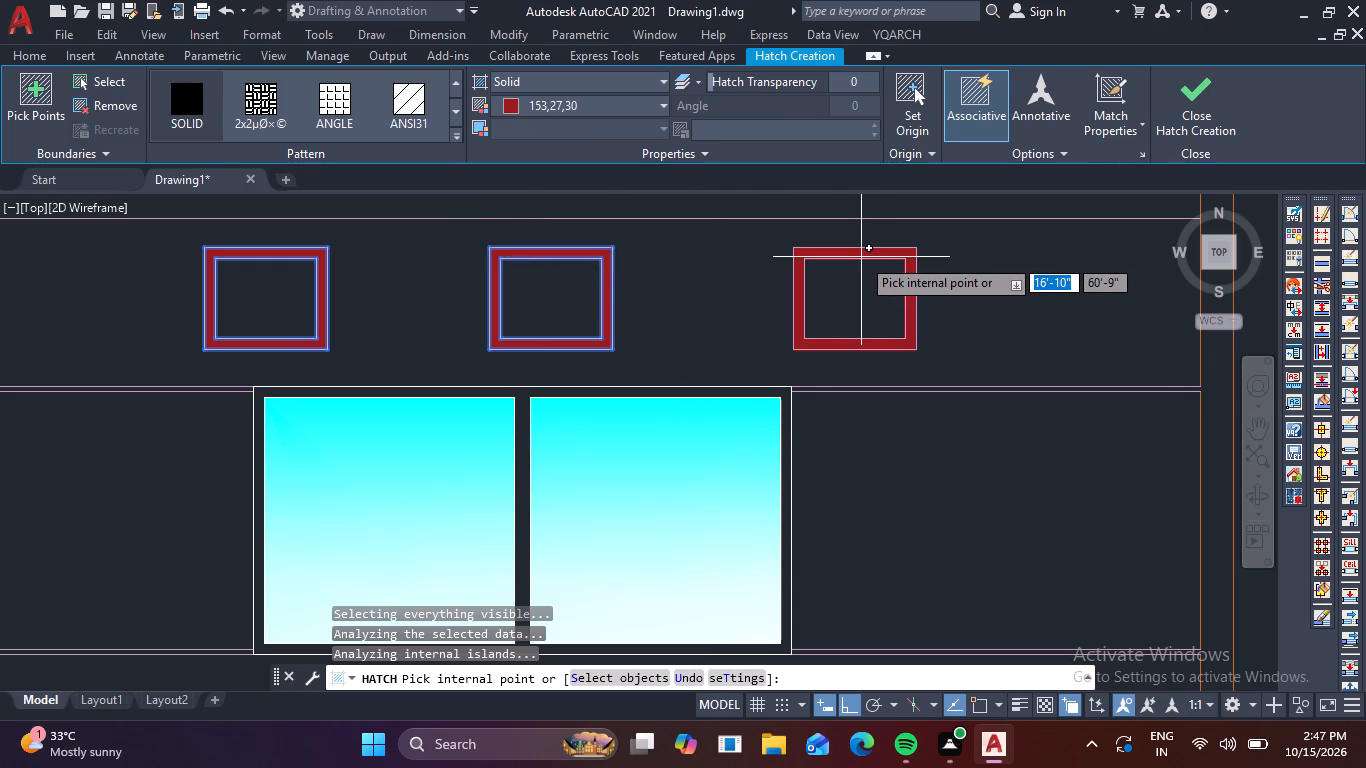
left_click(861, 257)
key("Escape")
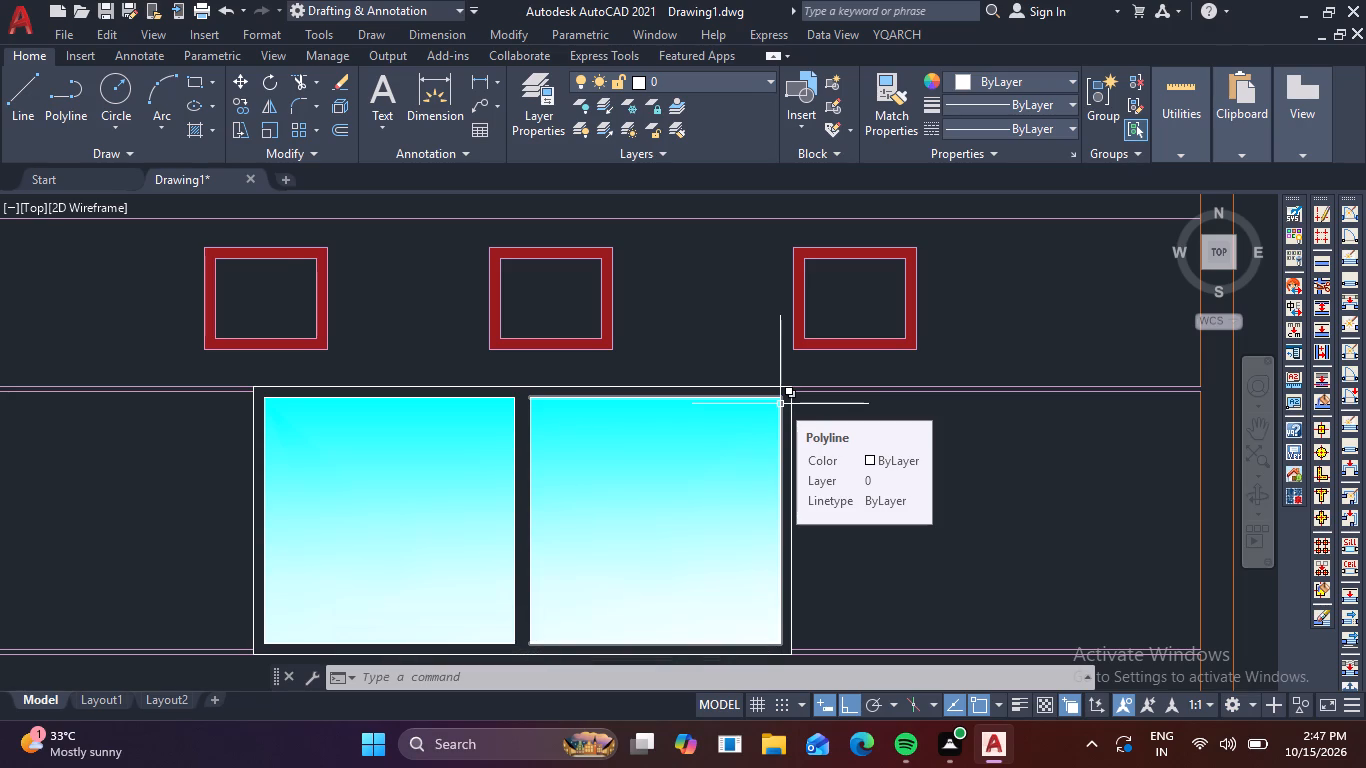
Offset the inner rectangle of each of the three red frames inward by 2".
key("o")
key("Return")
key("space")
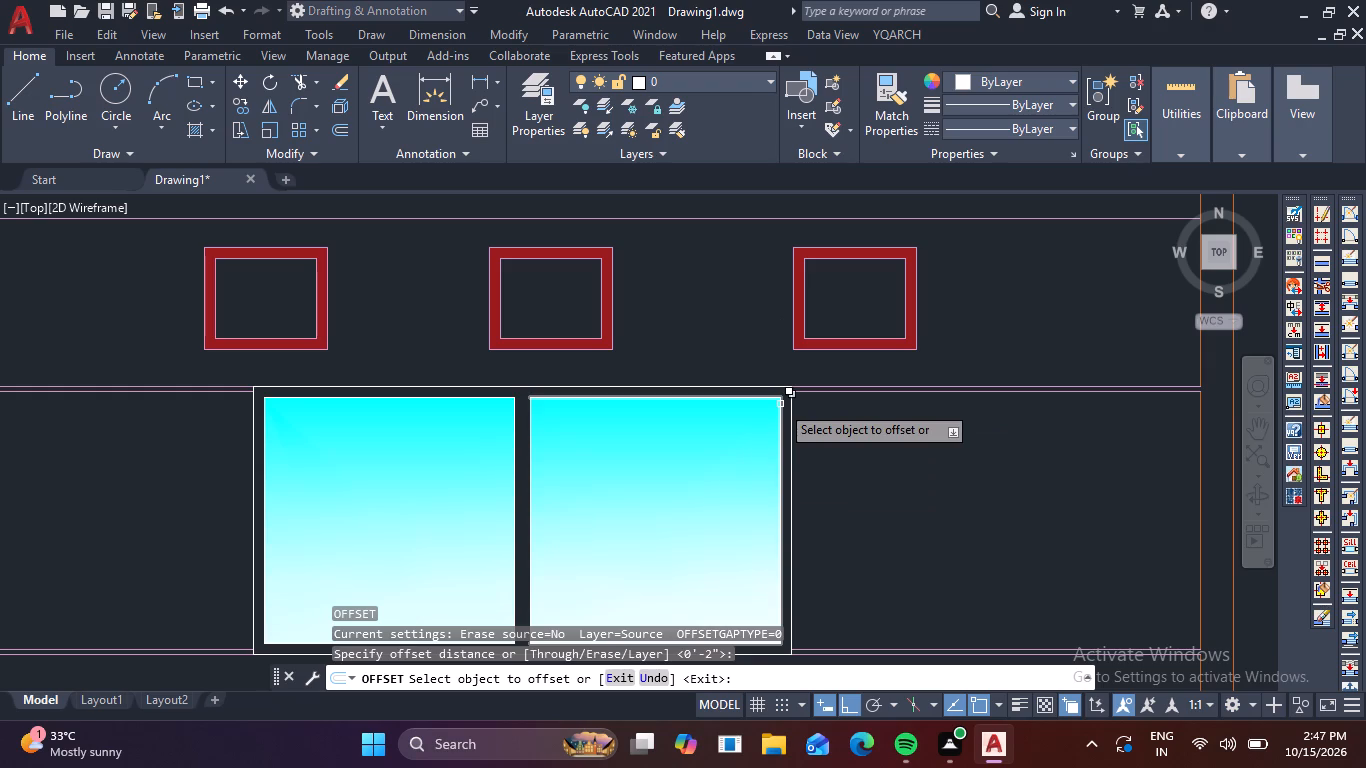
left_click(821, 336)
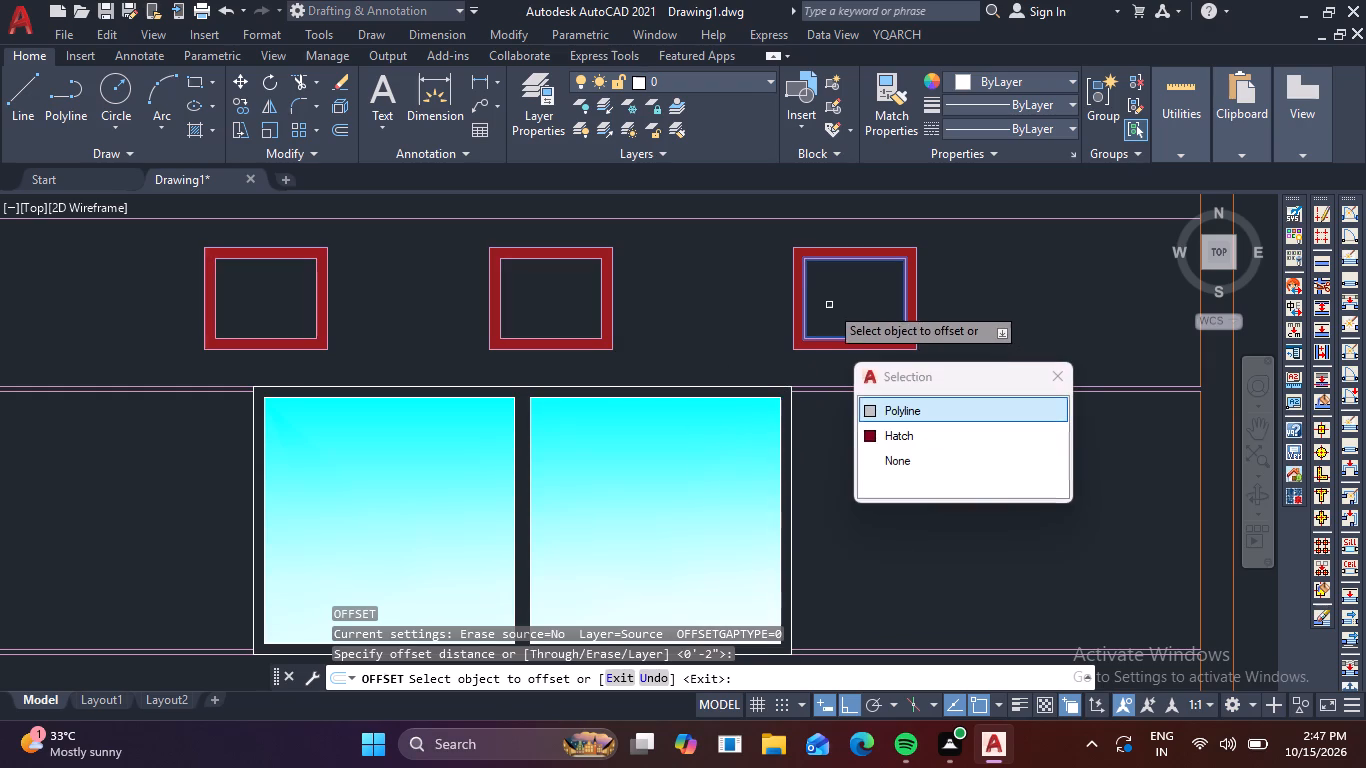
left_click(904, 408)
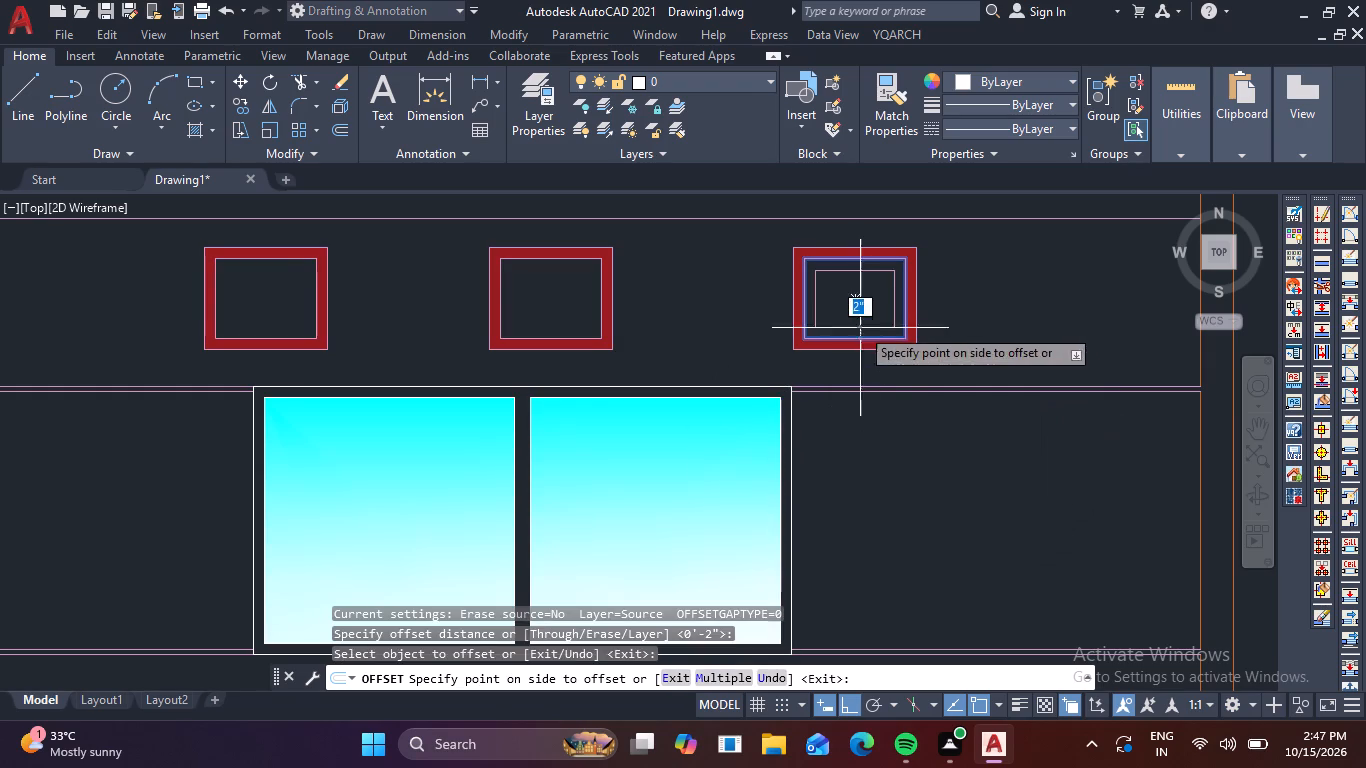
left_click(858, 298)
left_click(589, 337)
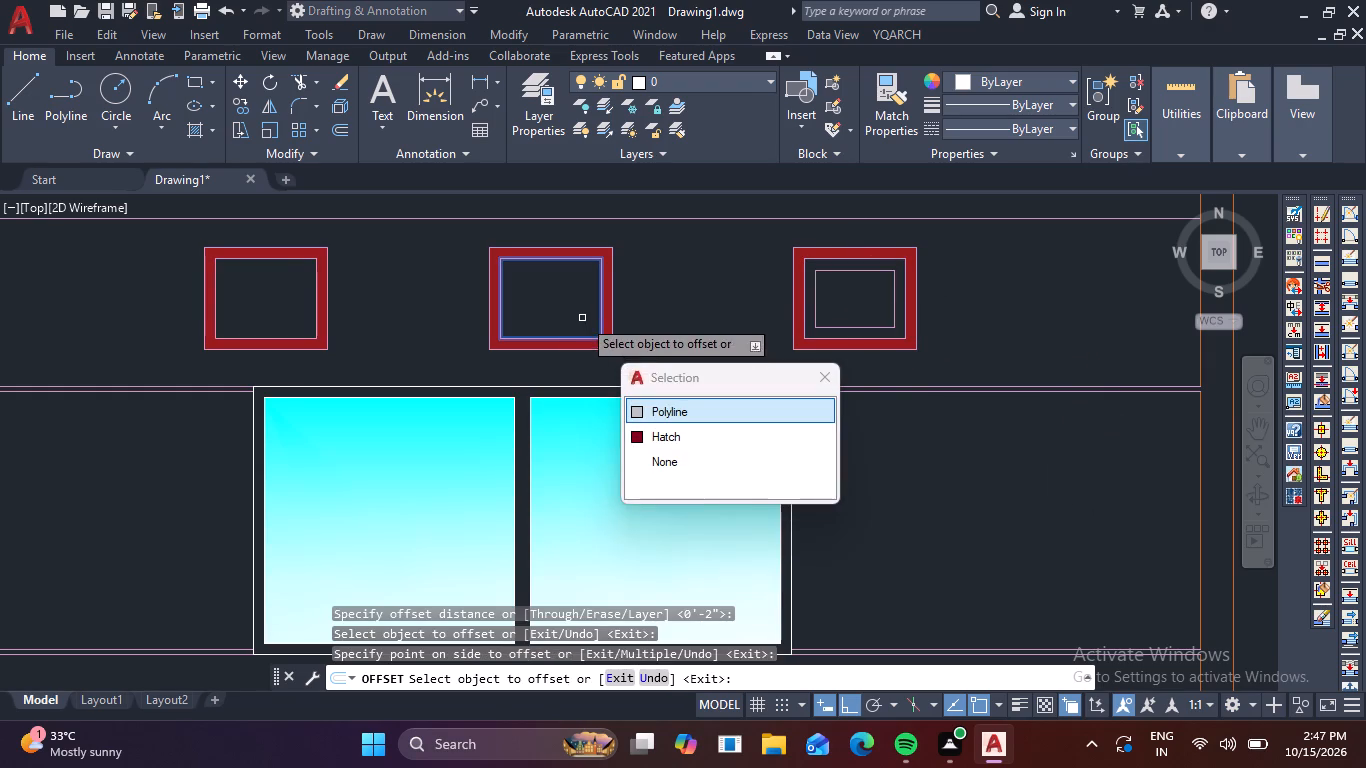
left_click(648, 414)
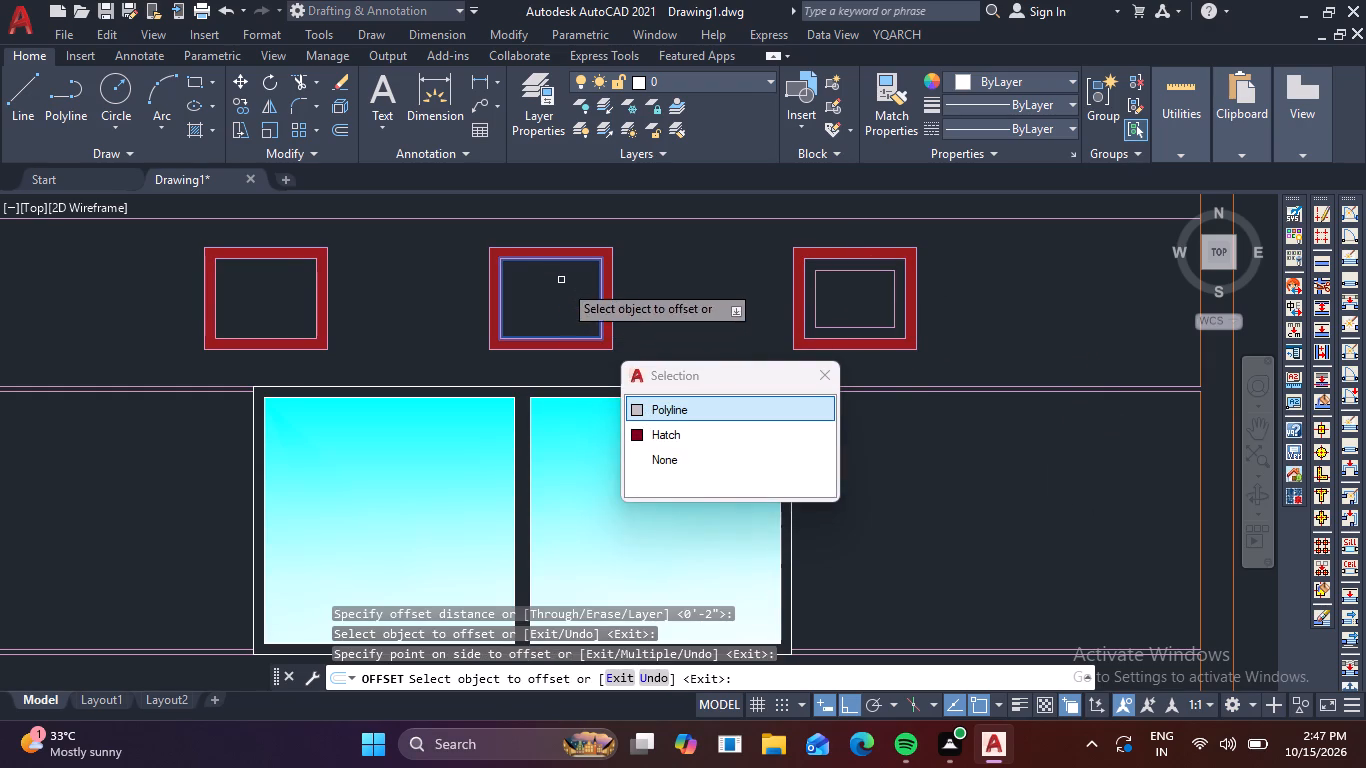
left_click(637, 404)
left_click(575, 287)
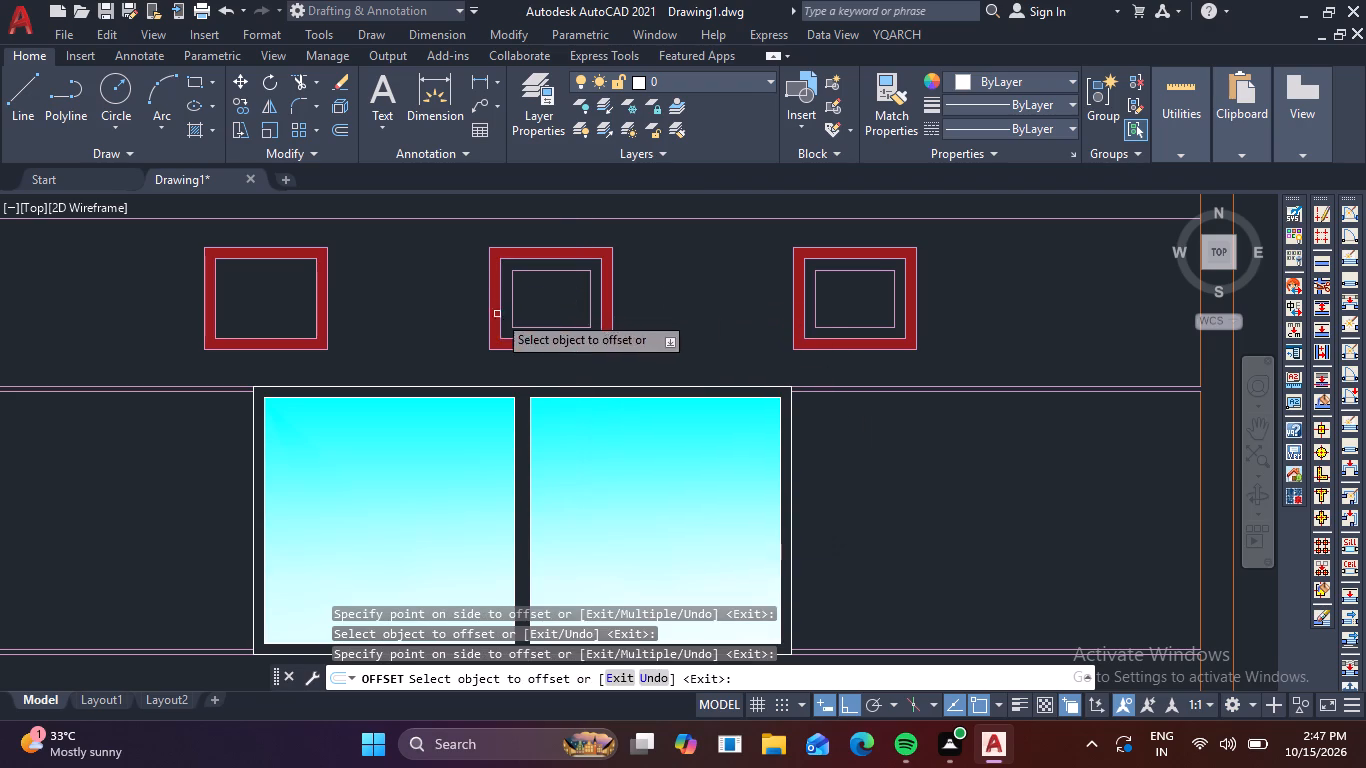
left_click(318, 330)
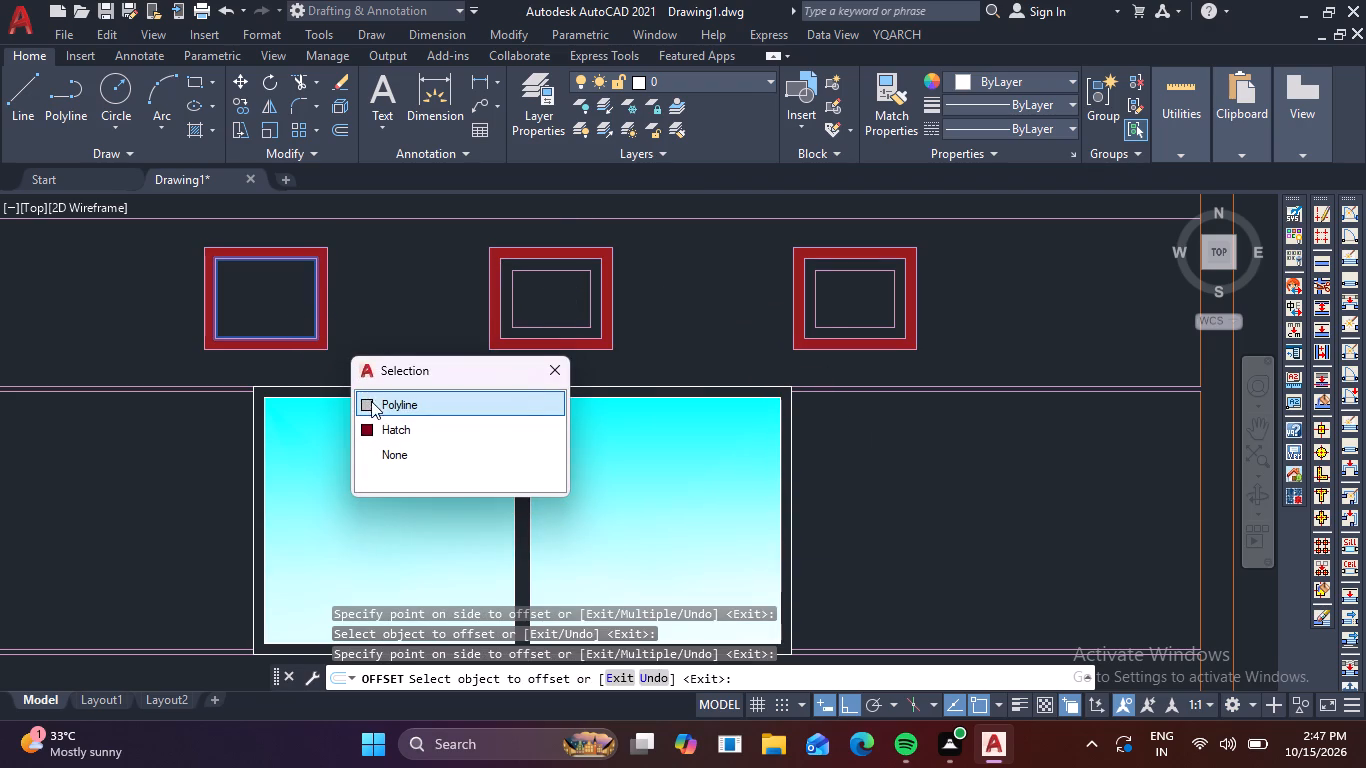
left_click(372, 401)
left_click(285, 304)
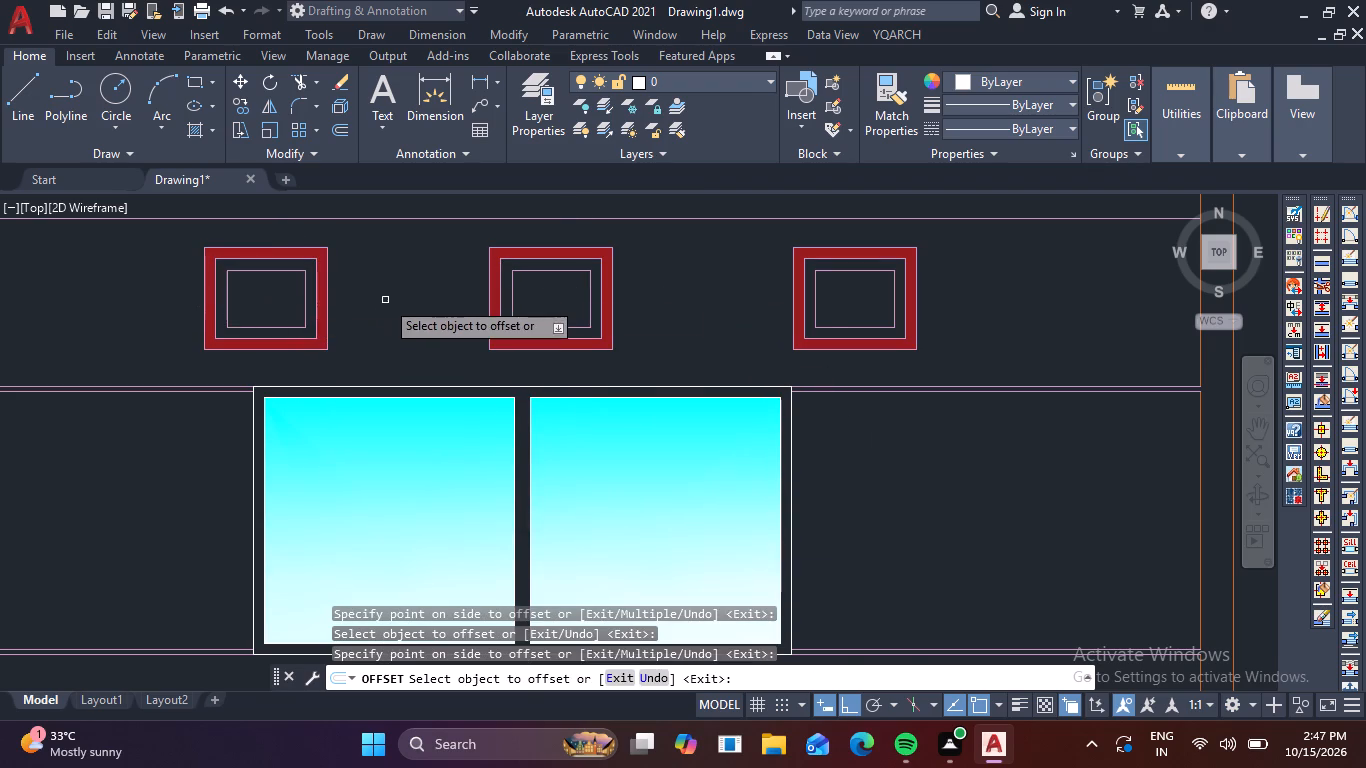
scroll(540, 283, "up", 1)
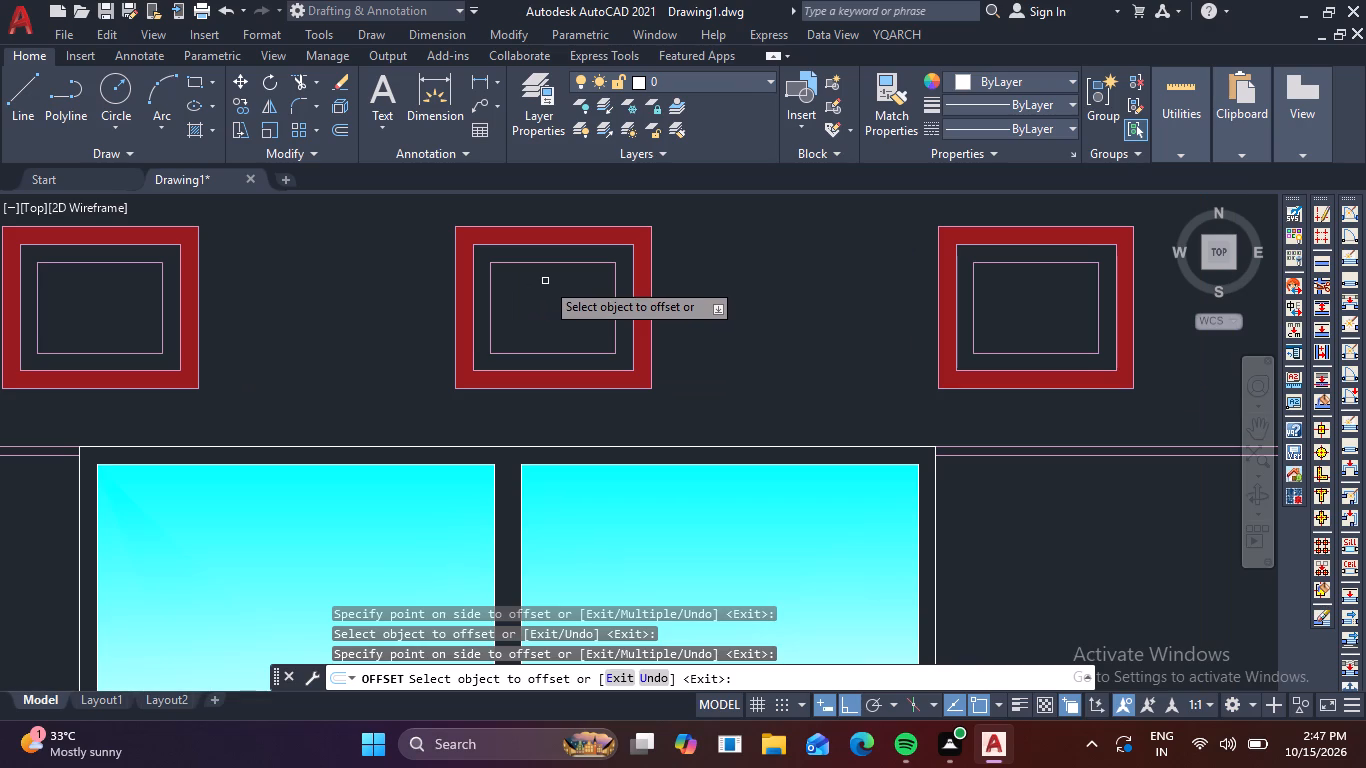
type("l")
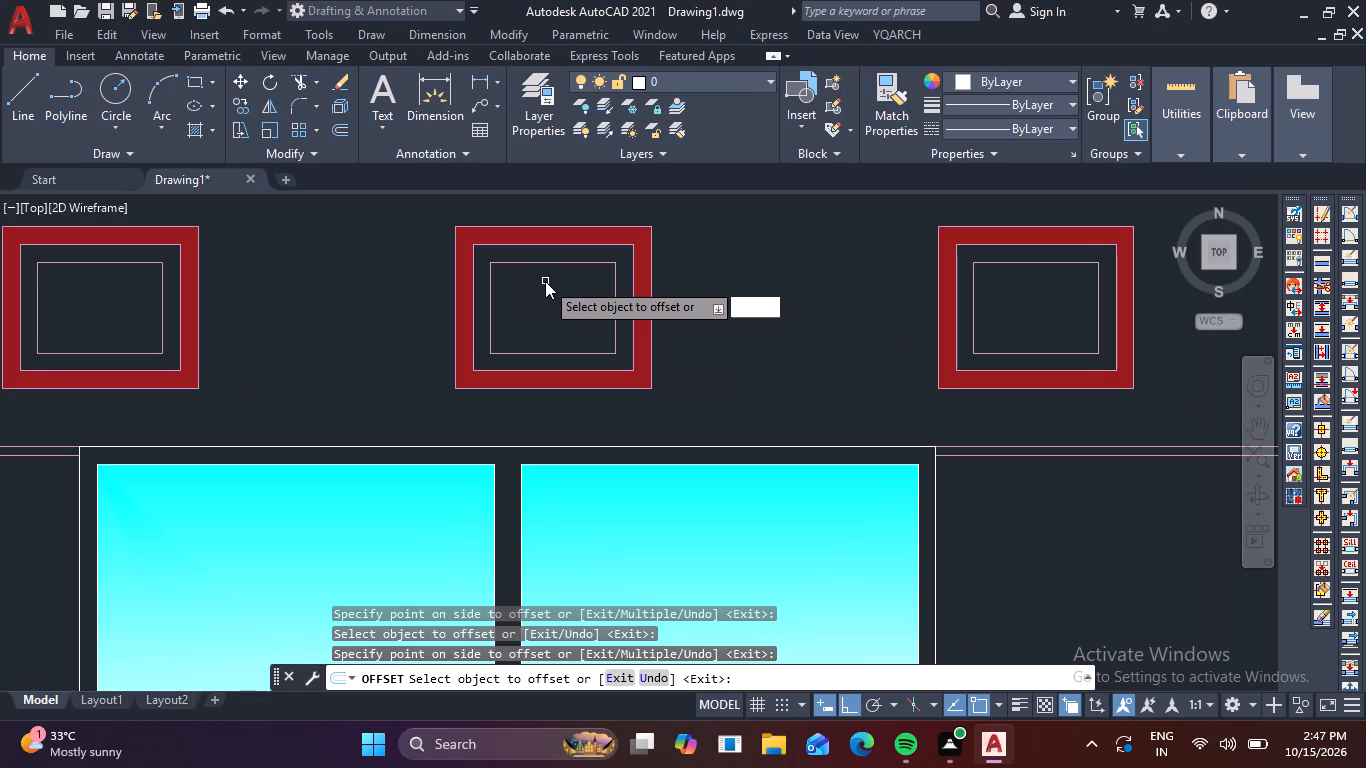
key("space")
key("Escape")
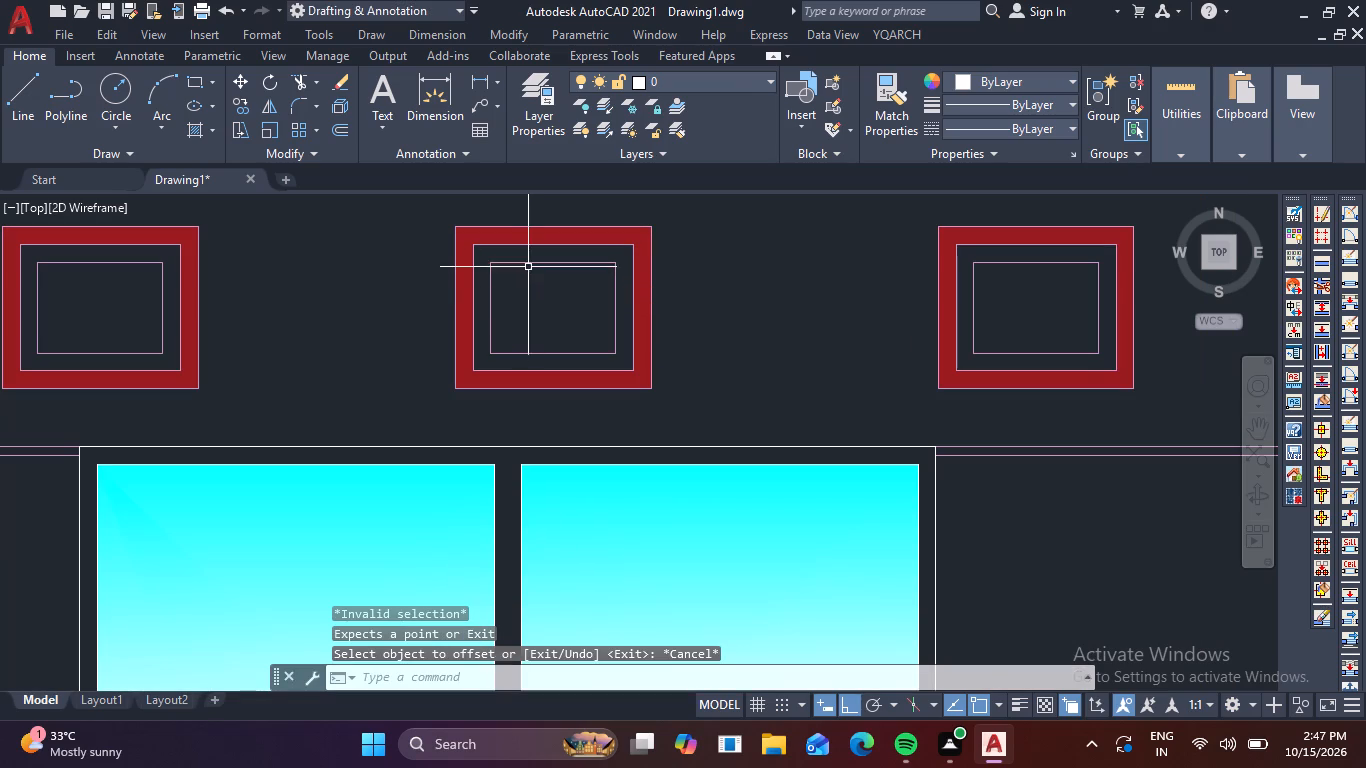
Draw two crossing corner-to-corner diagonal lines in the innermost rectangle of the left red frame.
key("l")
key("space")
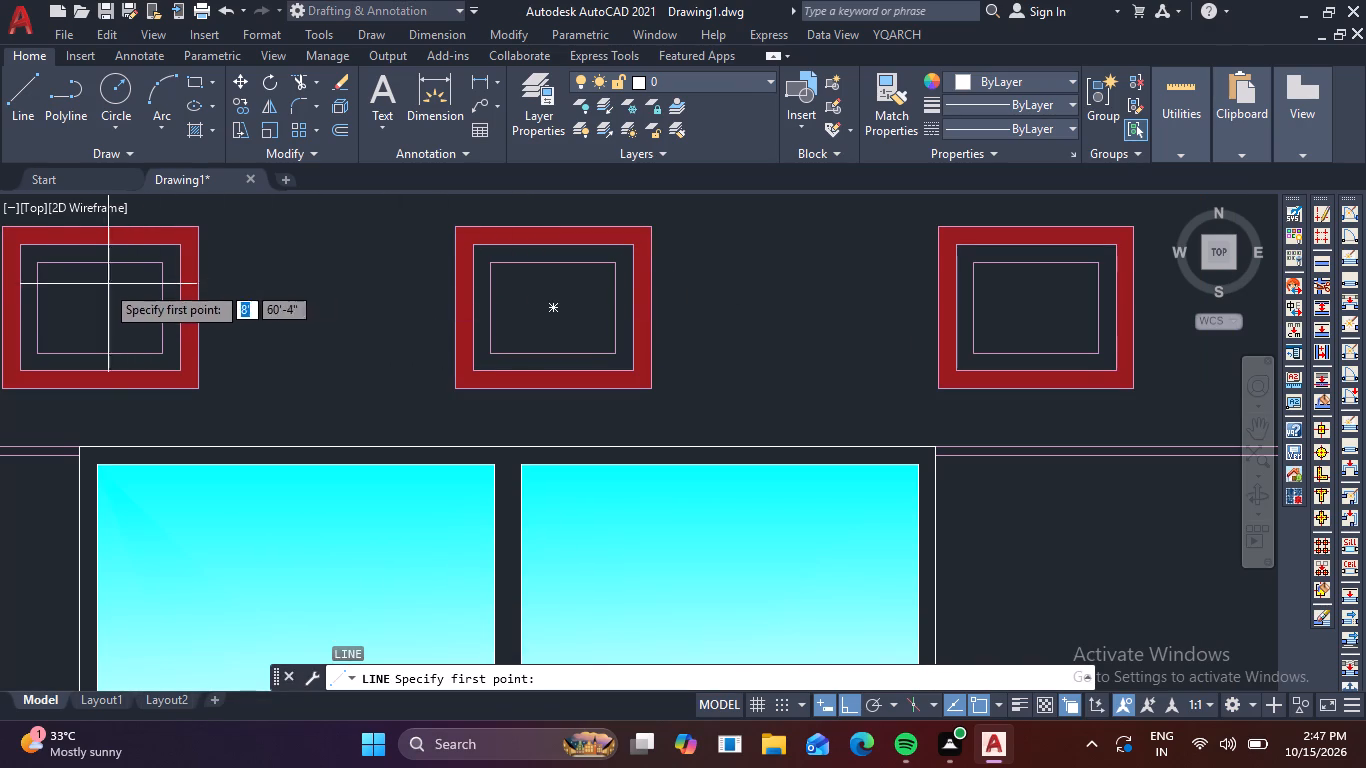
left_click(32, 266)
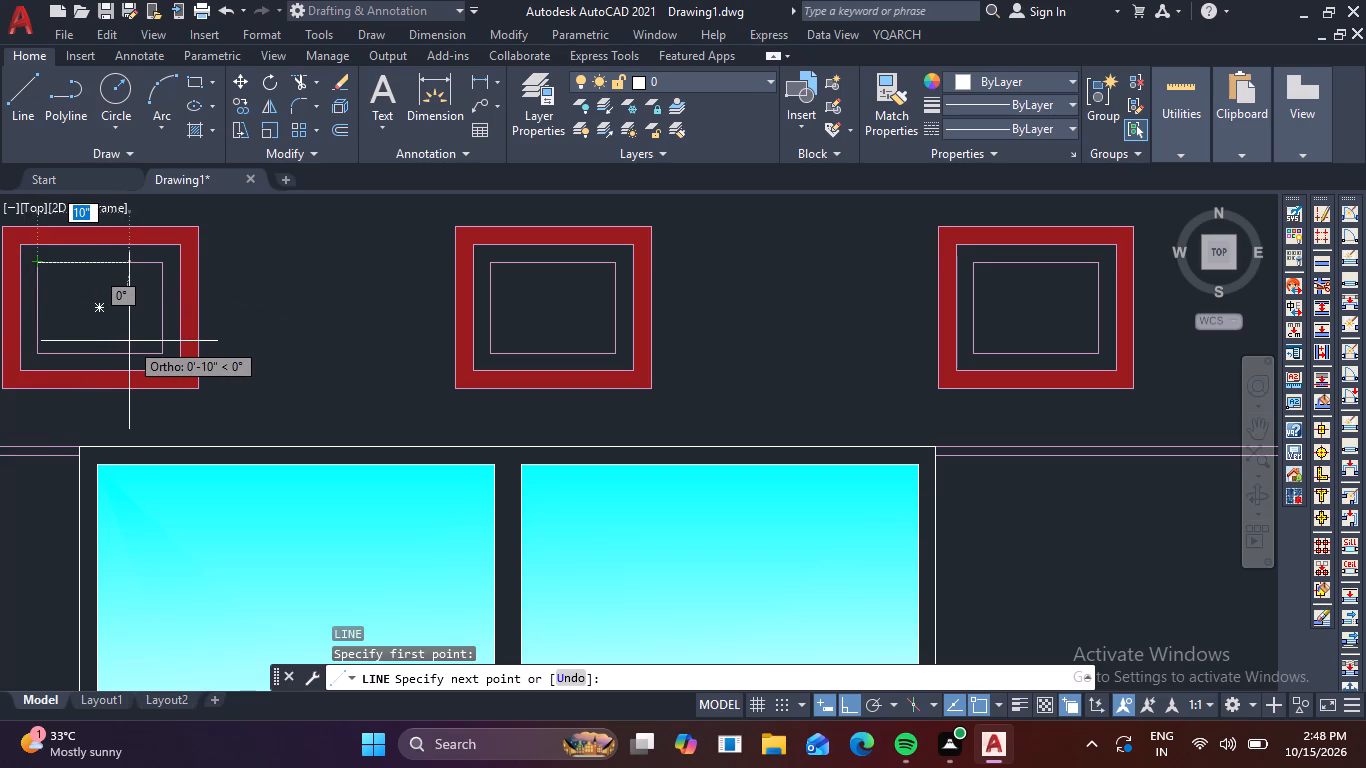
key("F8")
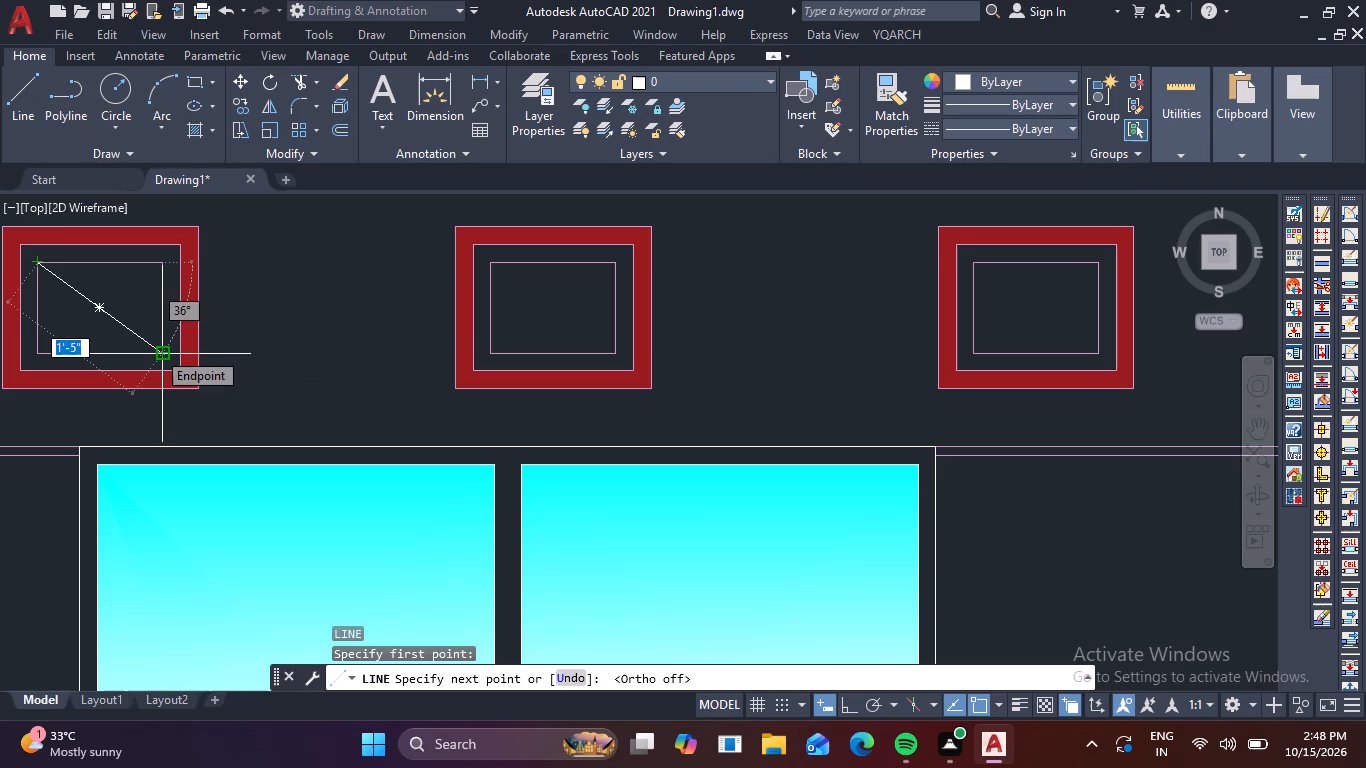
left_click(156, 350)
key("space")
key("space")
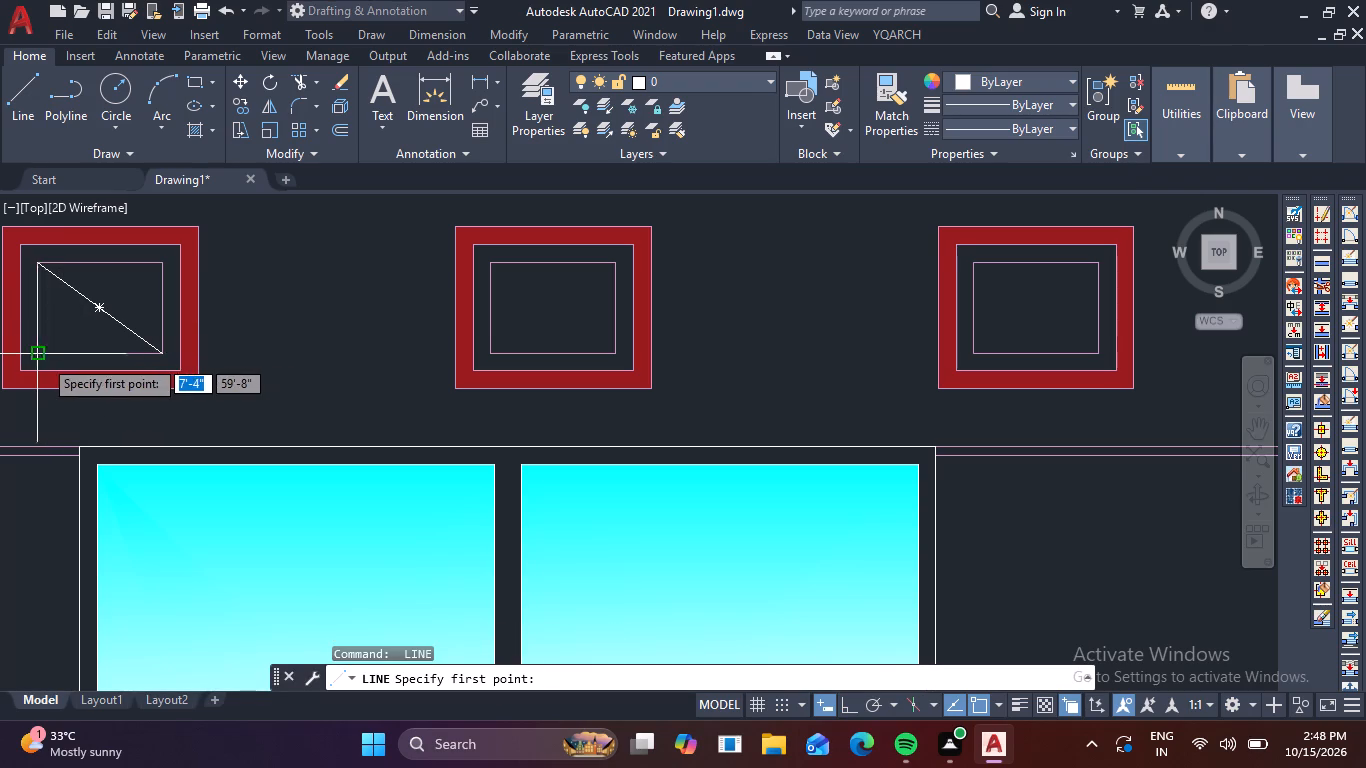
left_click(37, 350)
left_click(158, 259)
key("space")
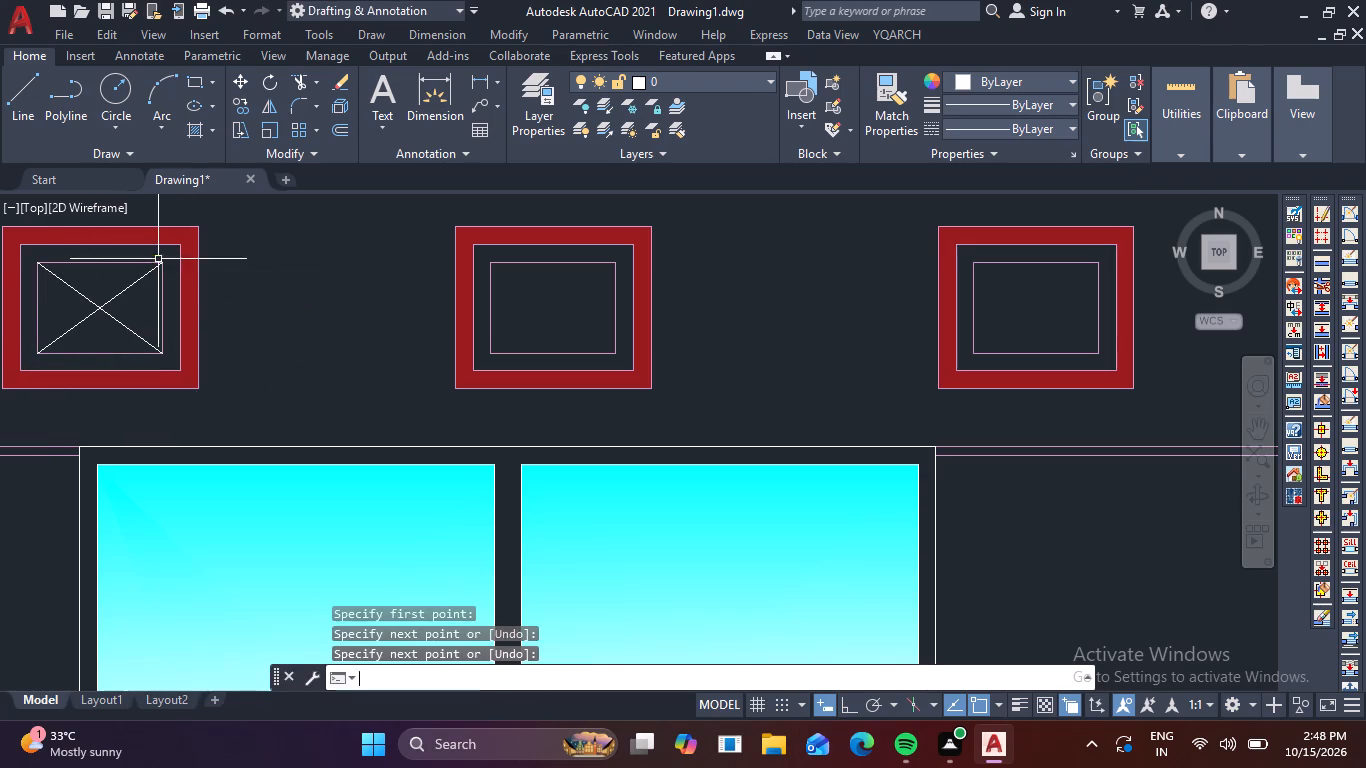
Draw two crossing corner-to-corner diagonal lines in the innermost rectangle of the middle red frame.
key("space")
left_click(490, 264)
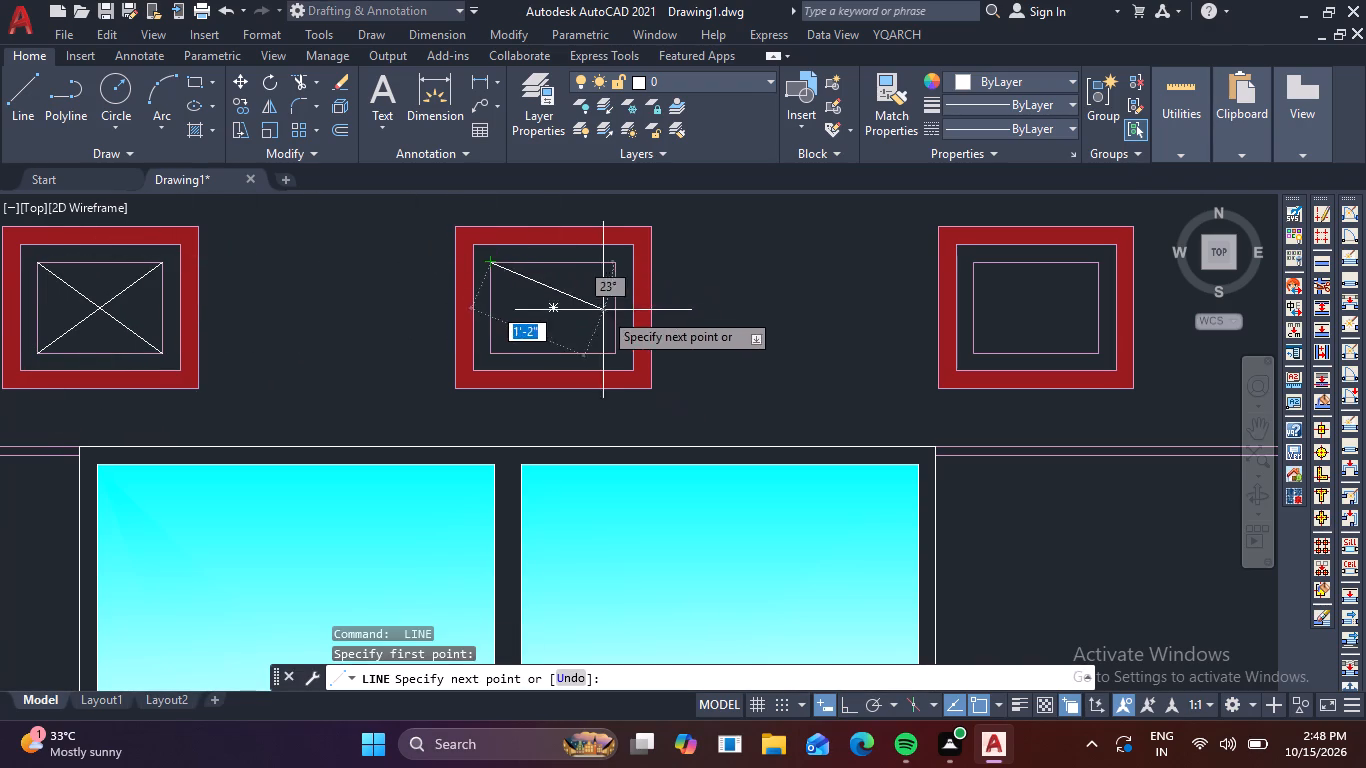
left_click(612, 355)
key("space")
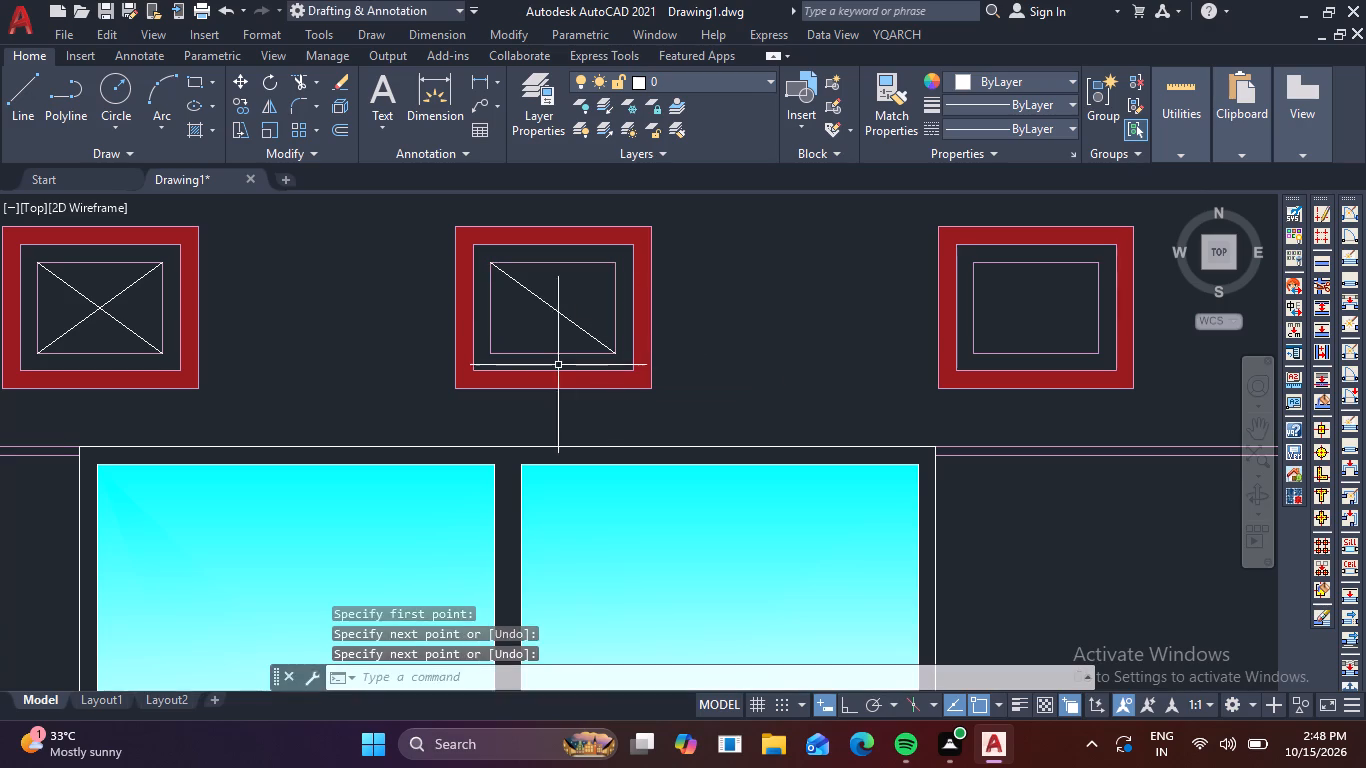
key("space")
left_click(491, 352)
left_click(616, 268)
key("space")
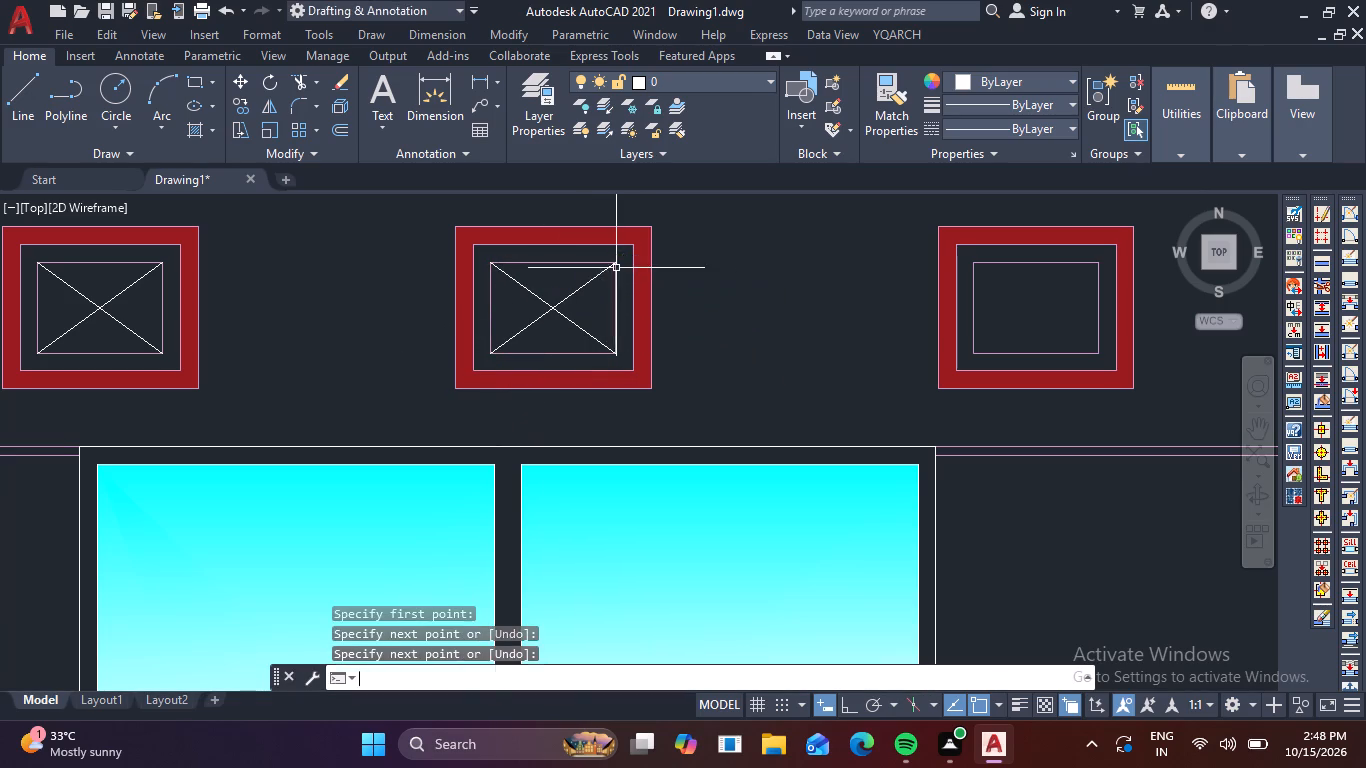
Draw two crossing corner-to-corner diagonal lines in the innermost rectangle of the right red frame.
key("space")
left_click(973, 259)
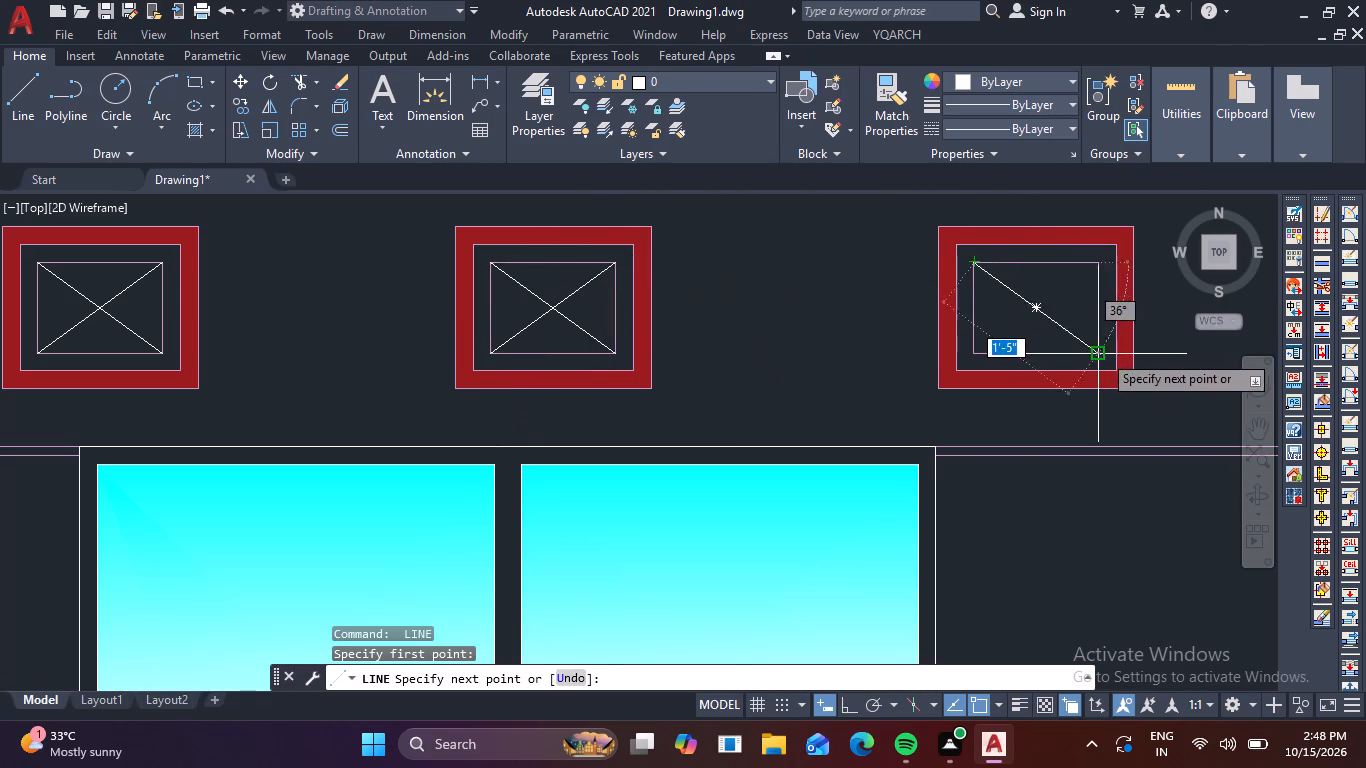
left_click(1098, 354)
key("space")
key("space")
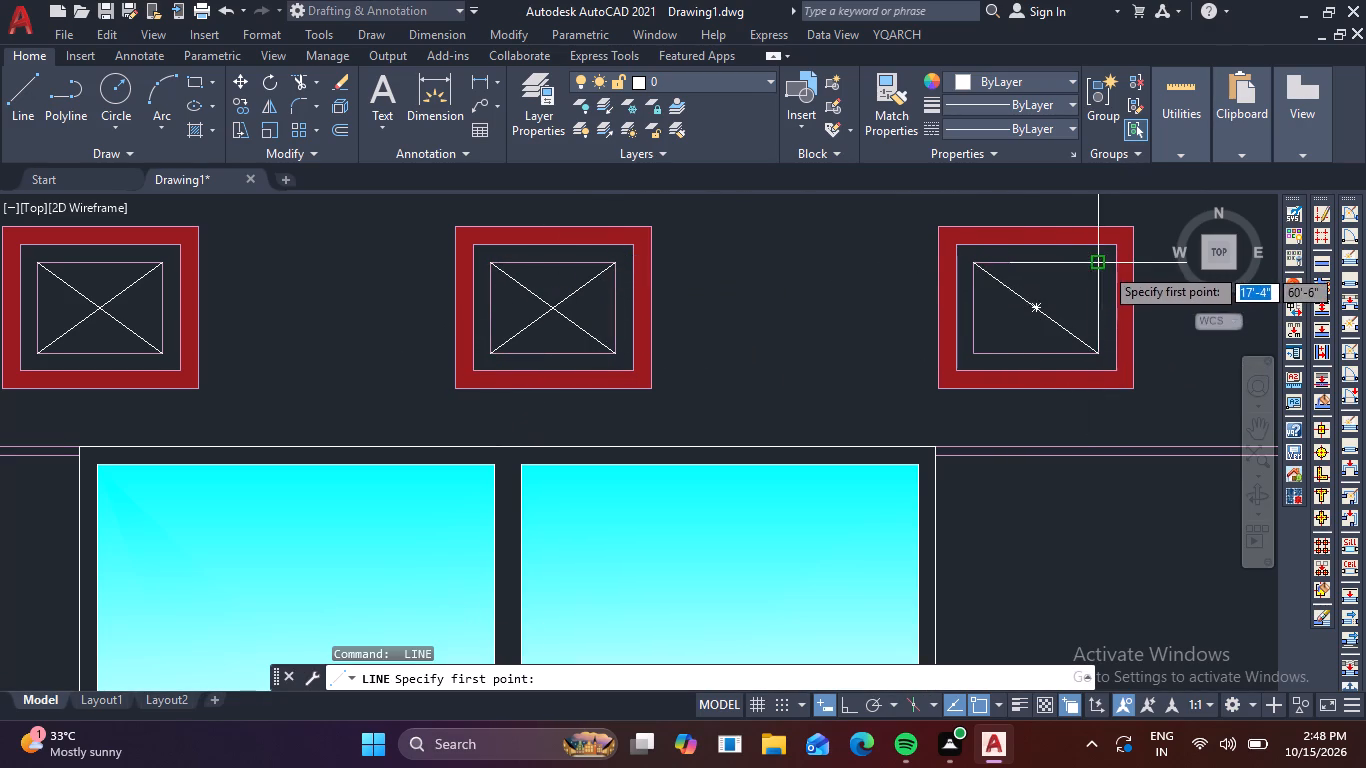
left_click(1096, 266)
left_click(968, 352)
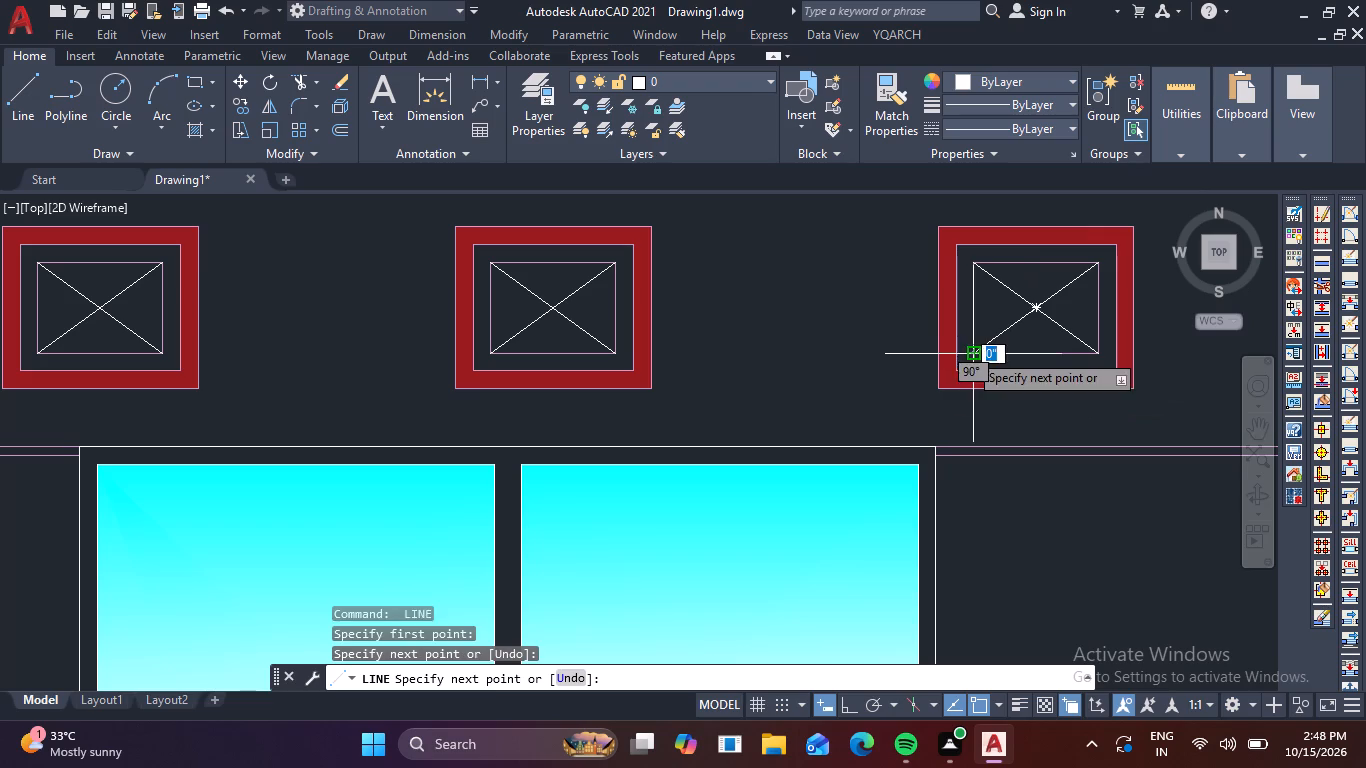
key("space")
Draw a small circle centred on the diagonal near the upper-left corner of the middle frame's innermost rectangle.
key("c")
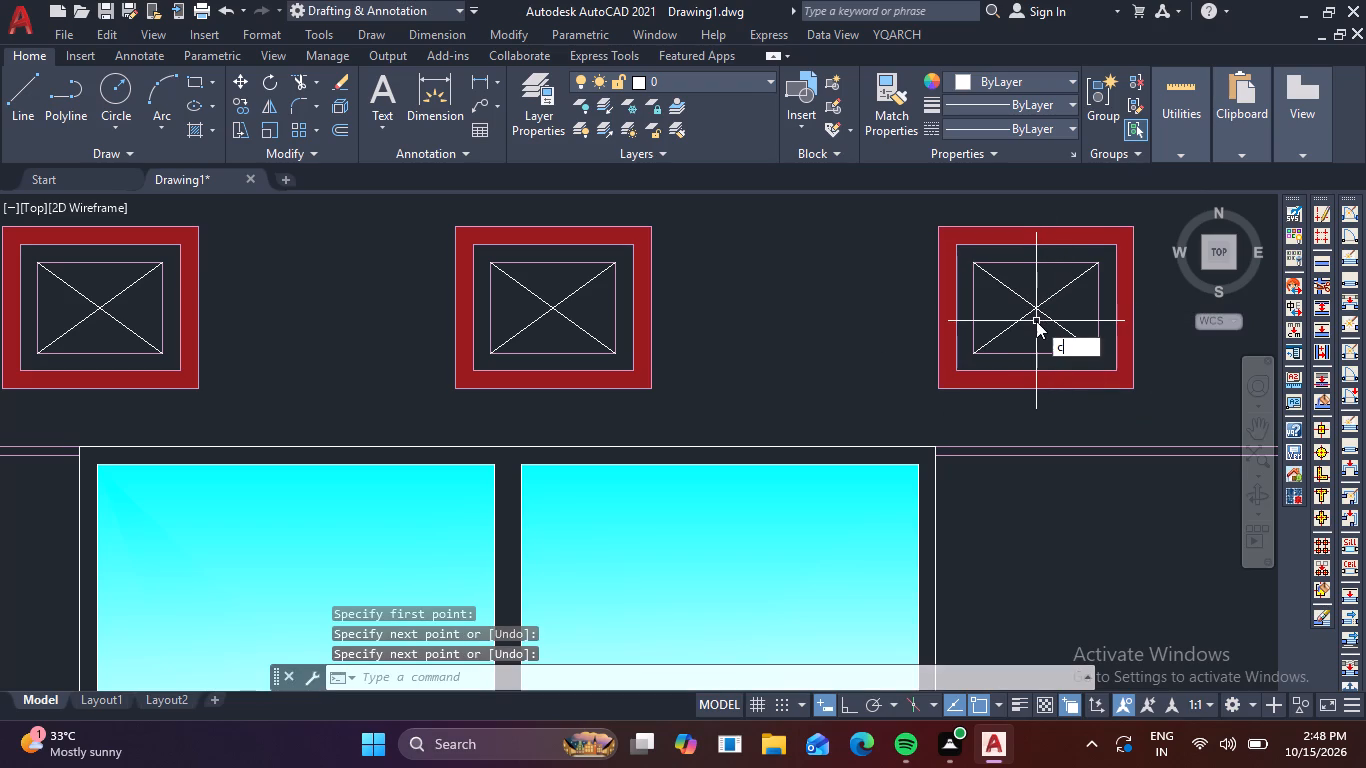
key("space")
scroll(517, 285, "up", 2)
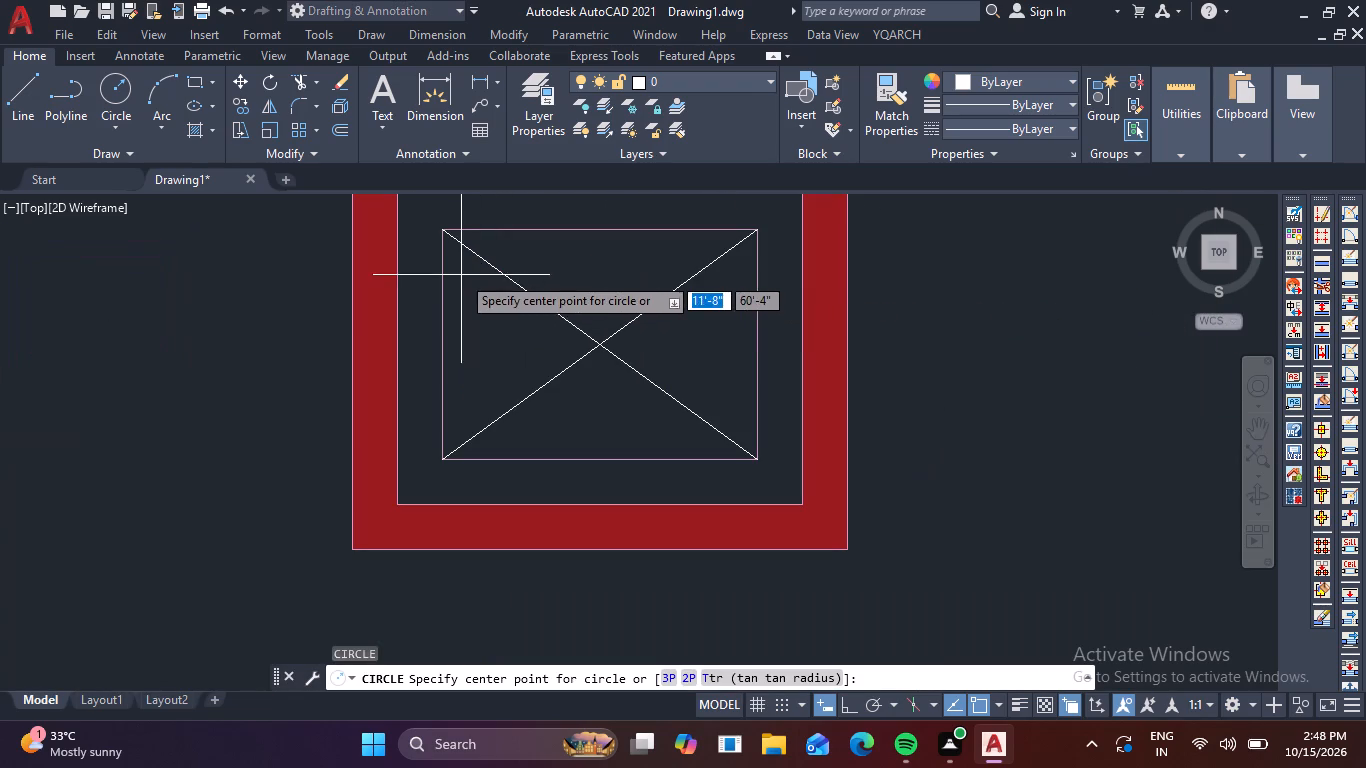
left_click(453, 251)
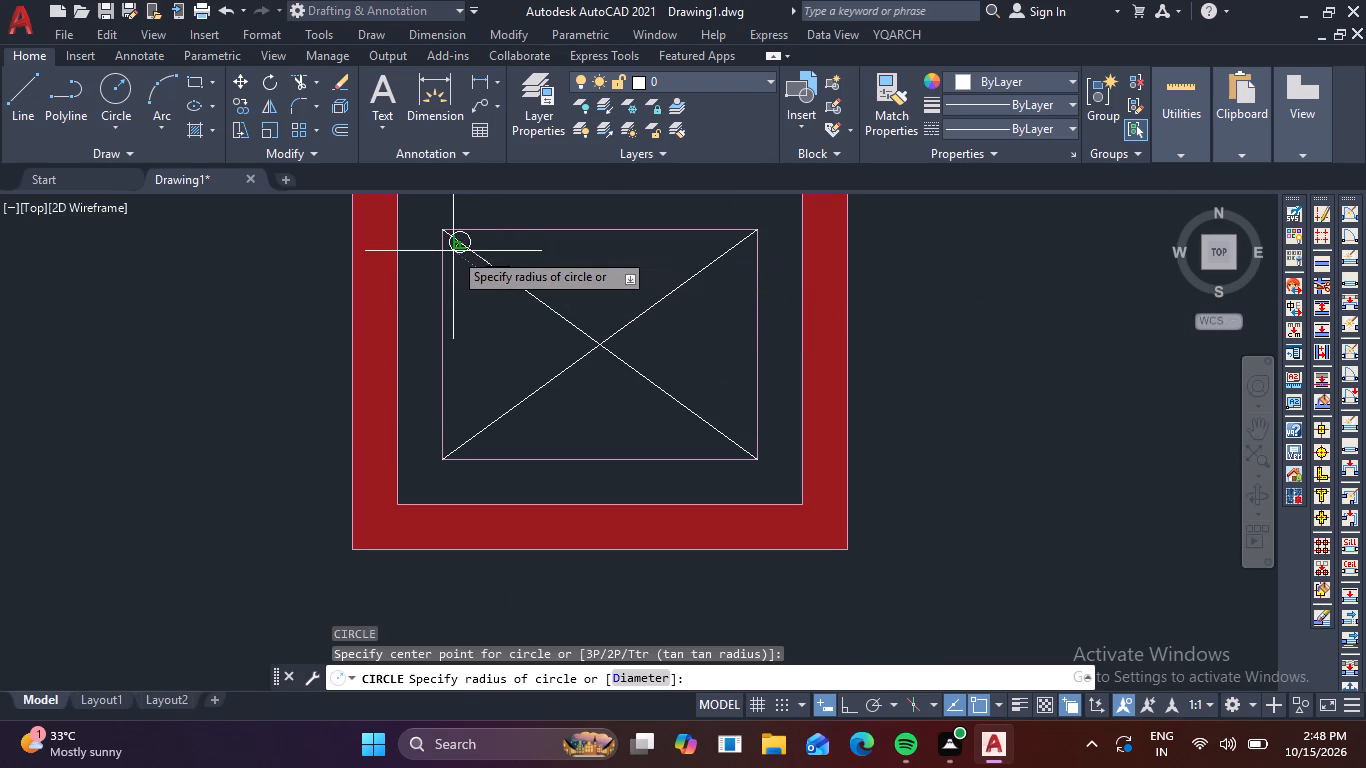
scroll(443, 236, "up", 1)
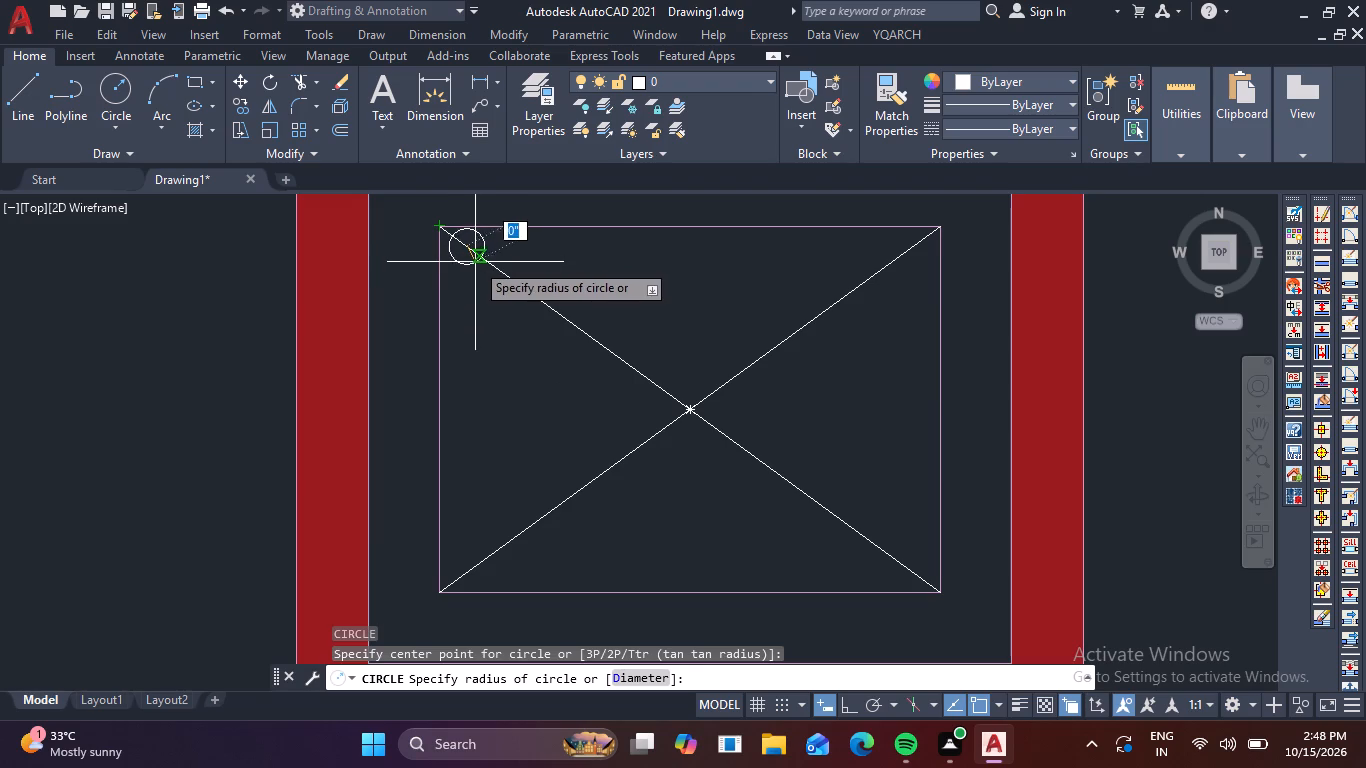
left_click(476, 265)
Move the circle straight up so its top quadrant touches the innermost rectangle's top edge.
scroll(482, 243, "up", 1)
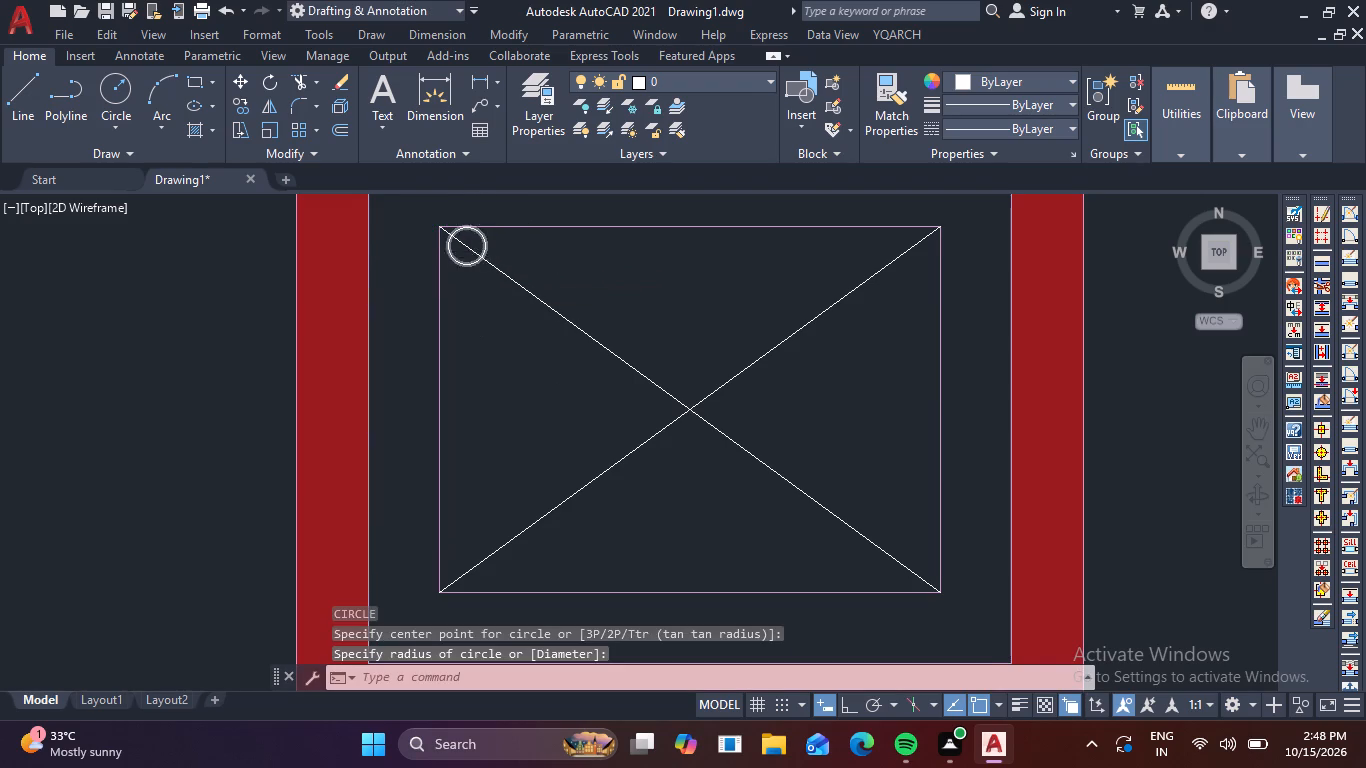
scroll(482, 243, "up", 1)
left_click(474, 234)
middle_click_drag(538, 219, 554, 268)
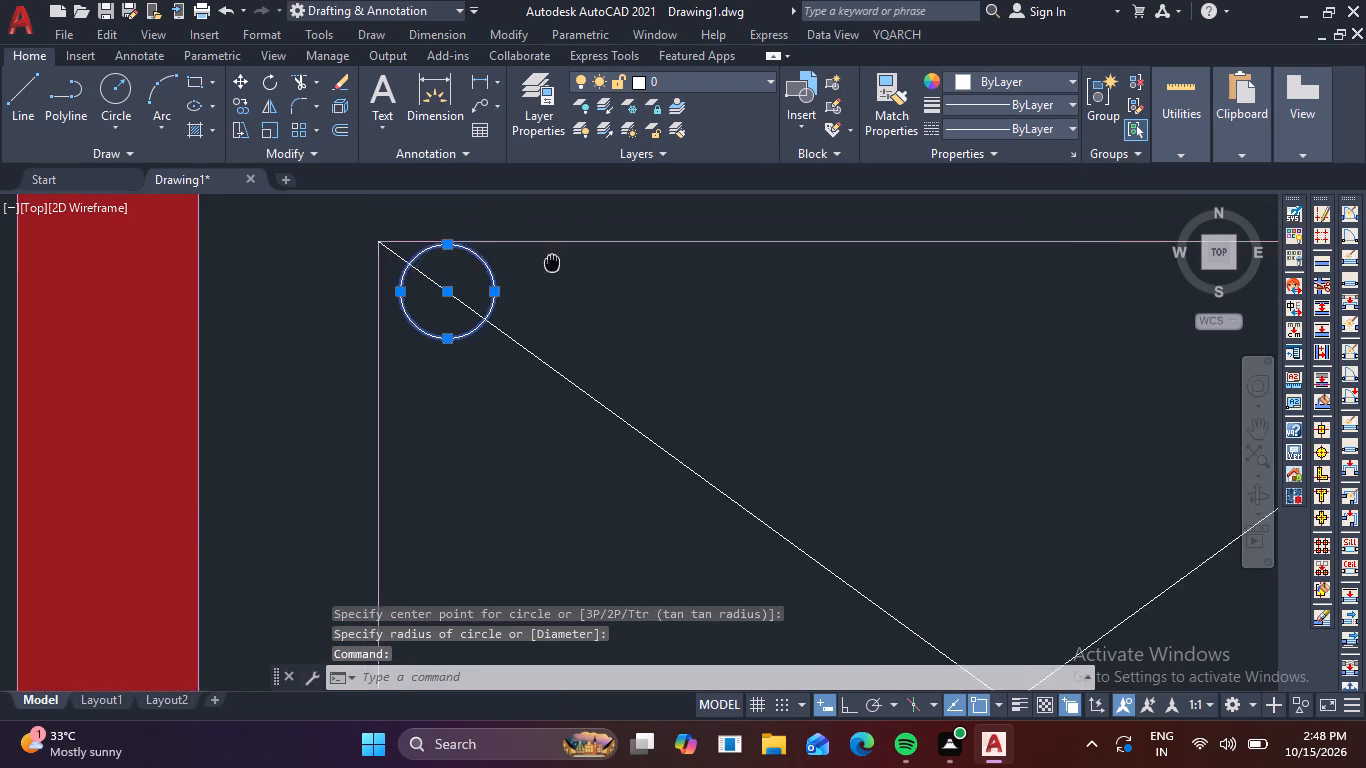
middle_click_drag(554, 268, 565, 309)
scroll(445, 291, "up", 2)
key("m")
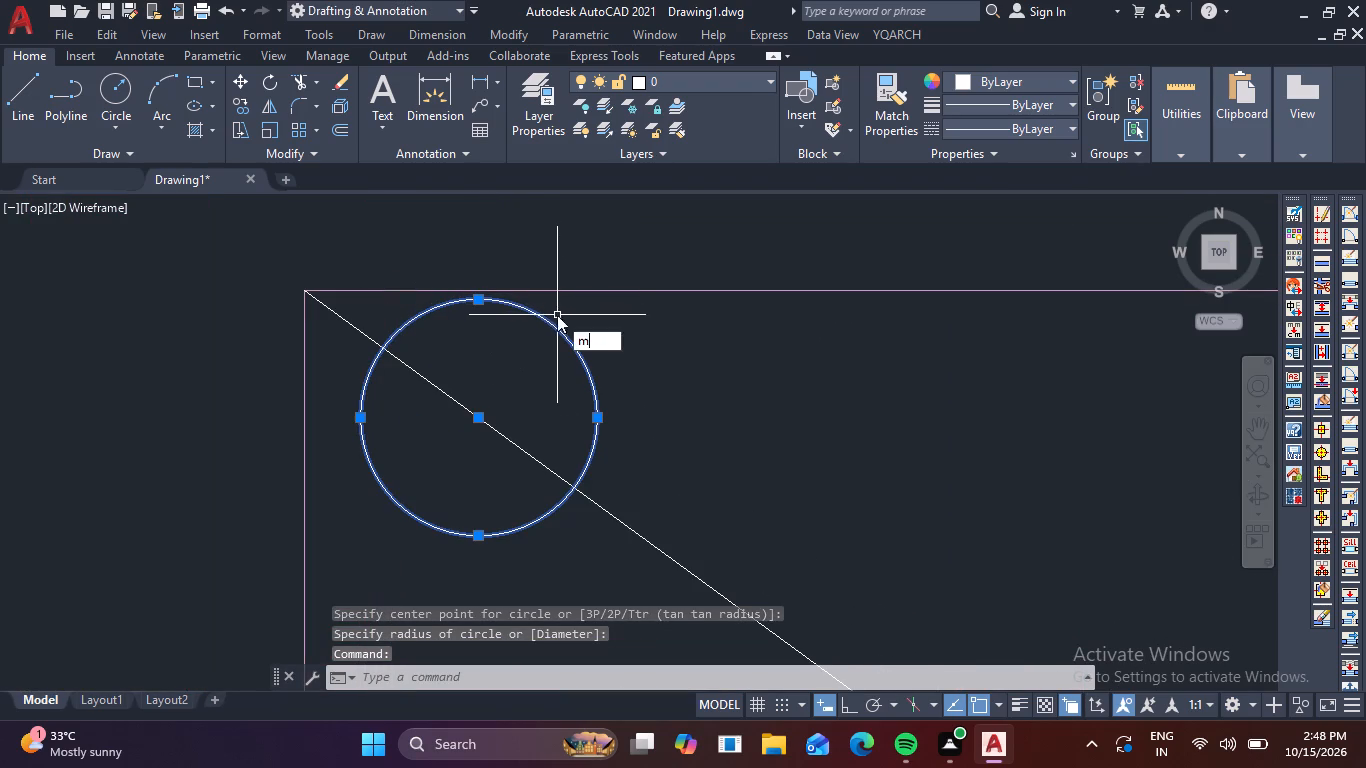
key("space")
key("F8")
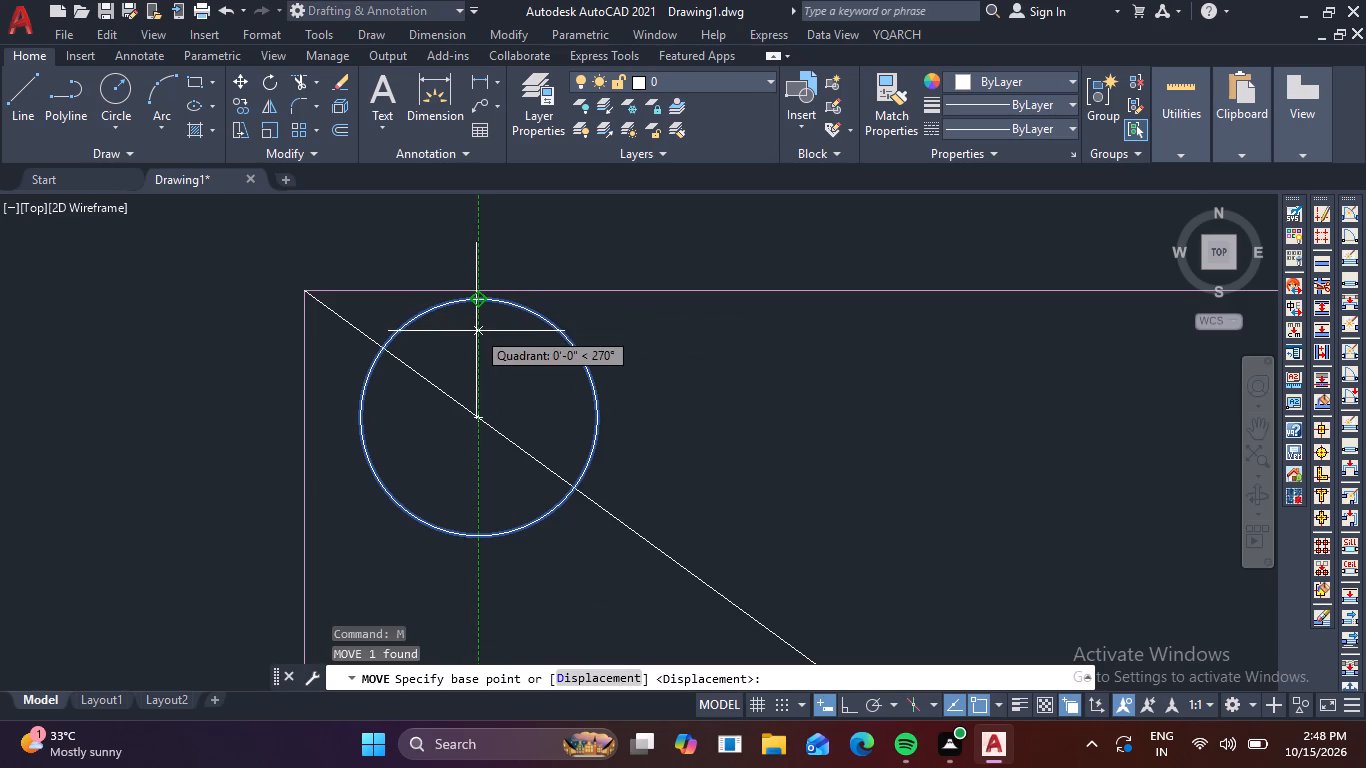
left_click(477, 299)
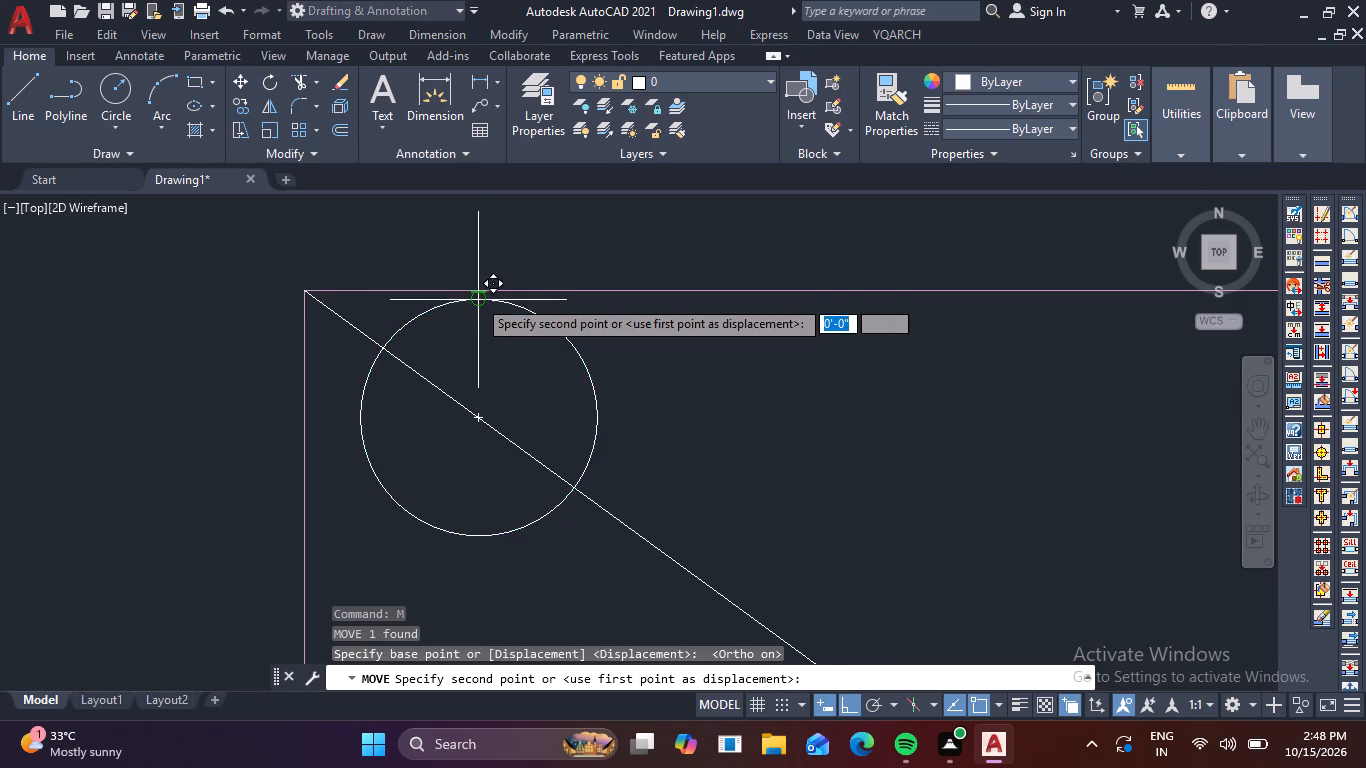
left_click(476, 289)
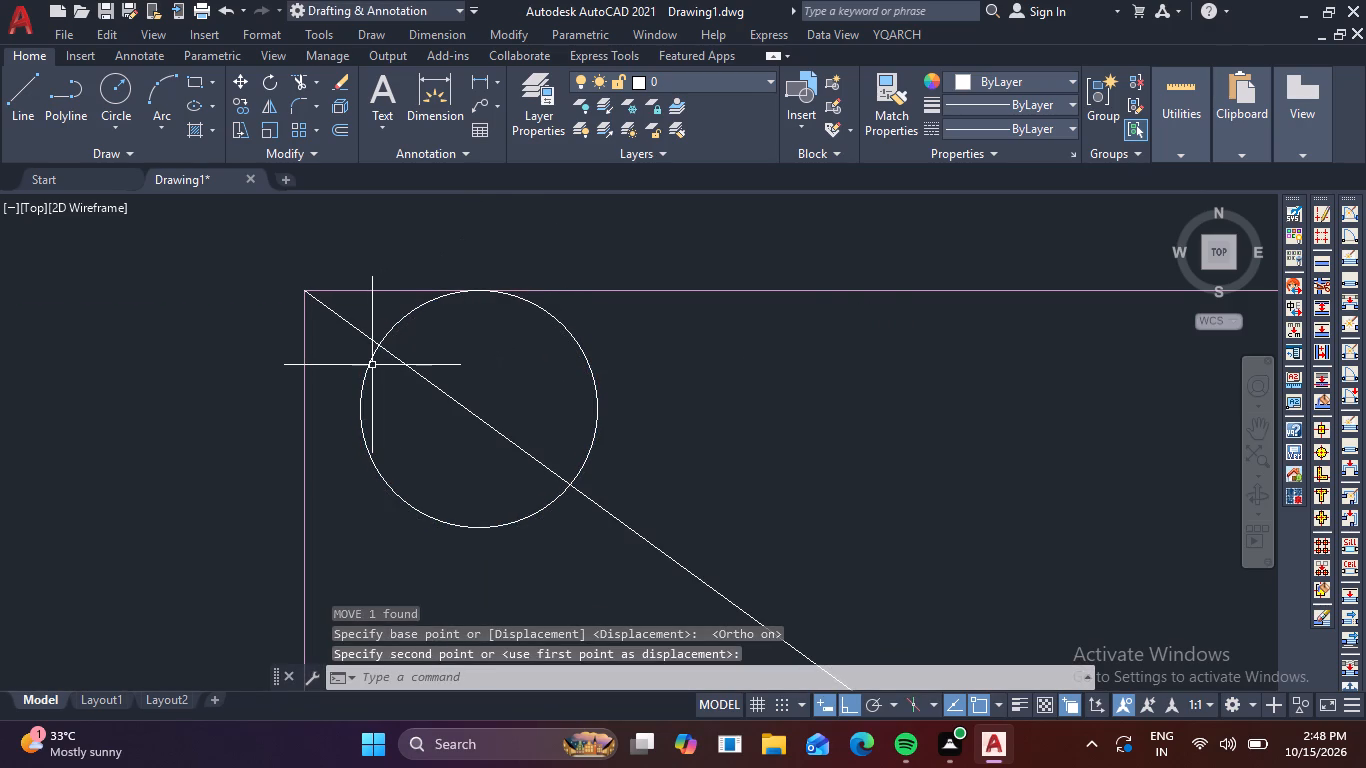
Move the circle horizontally so its left quadrant touches the left edge of the middle frame's innermost rectangle.
left_click(364, 362)
left_click(369, 366)
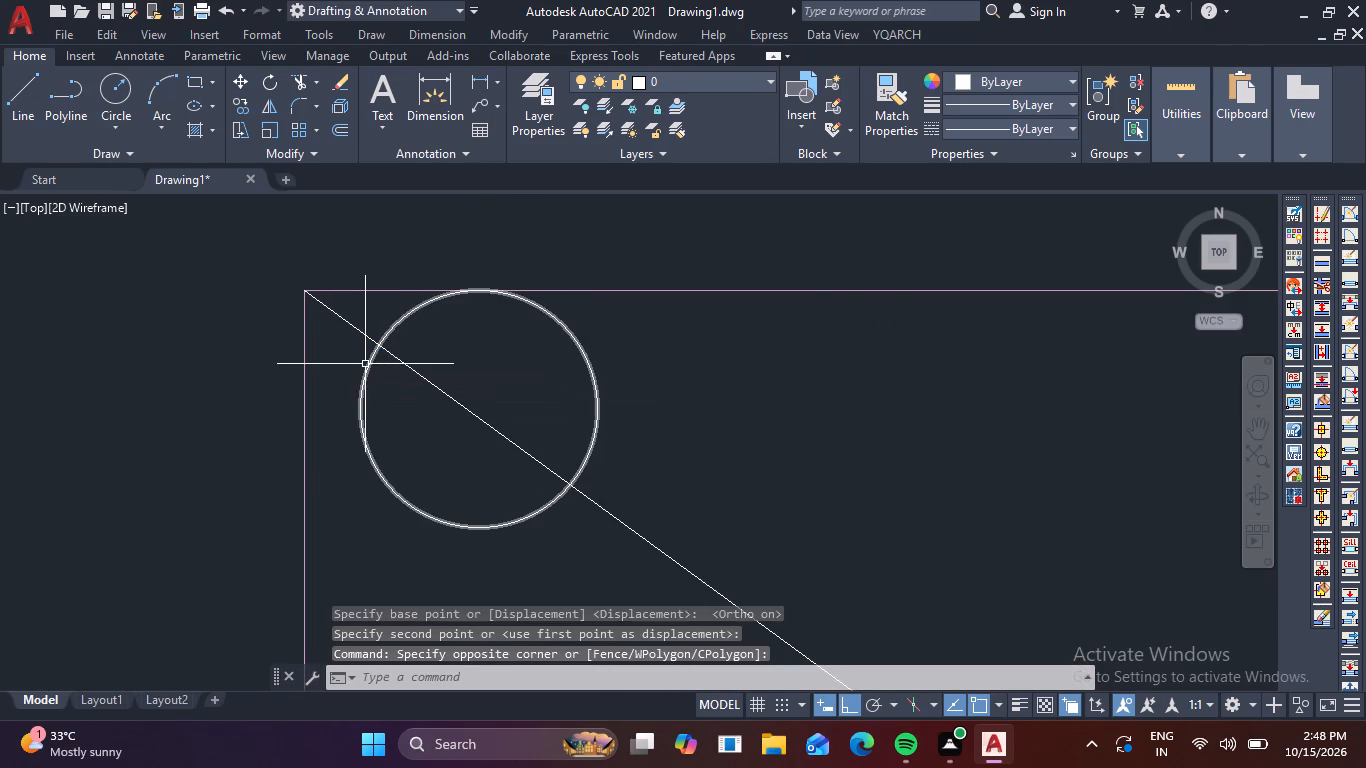
left_click(365, 364)
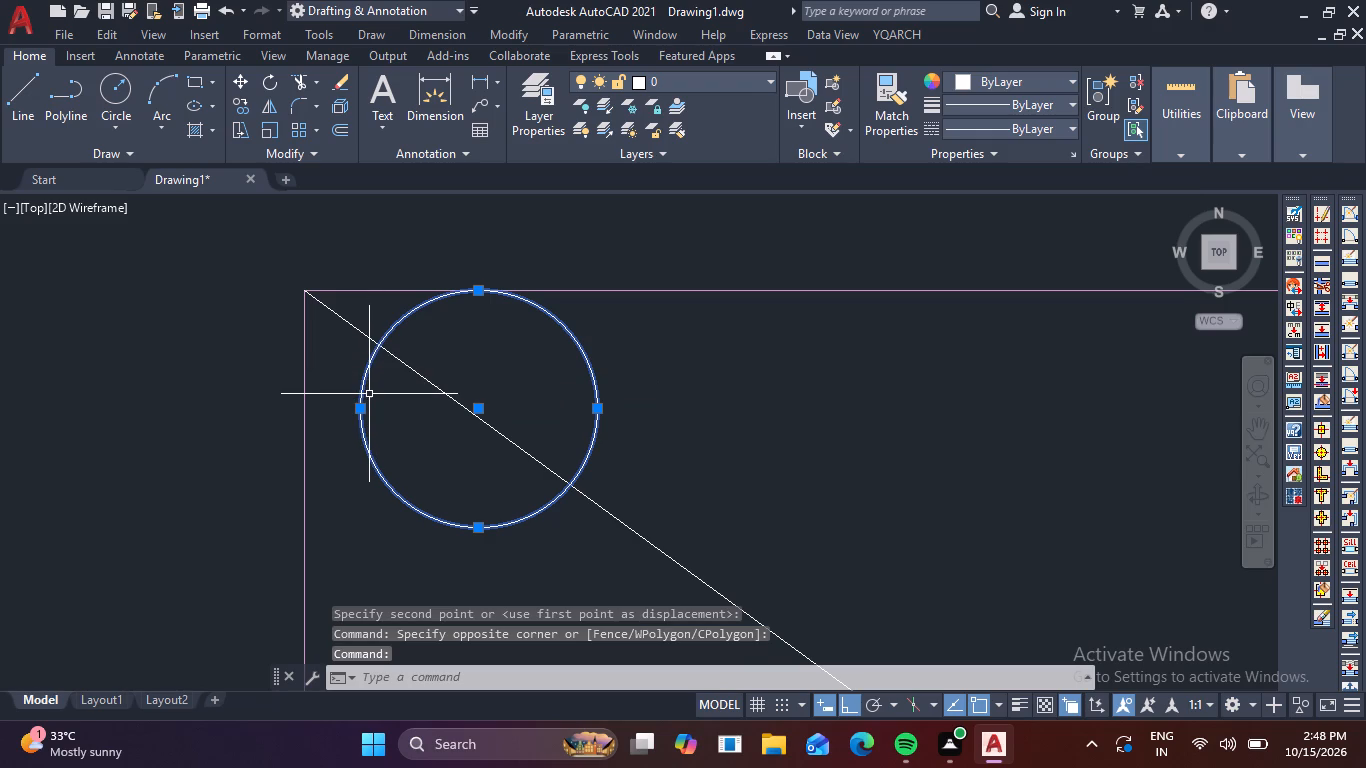
key("m")
key("space")
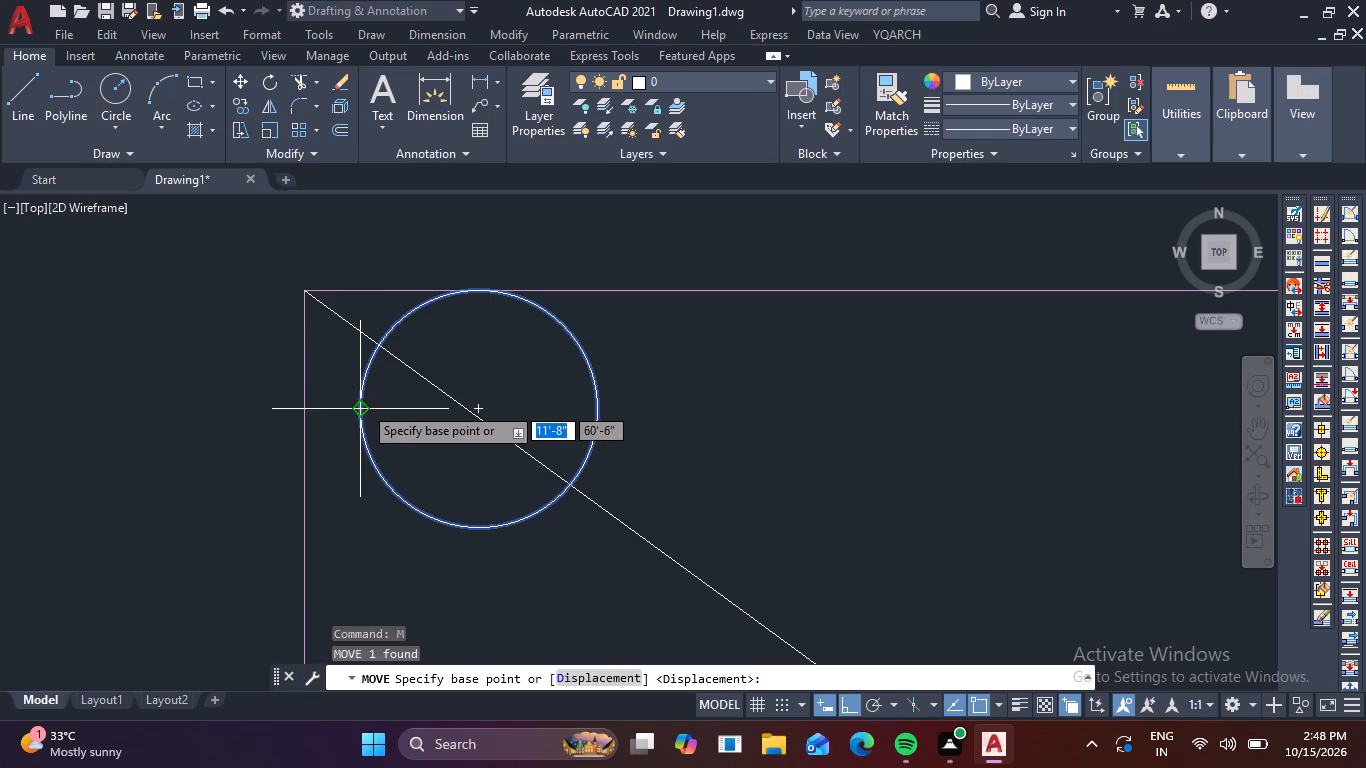
left_click(364, 405)
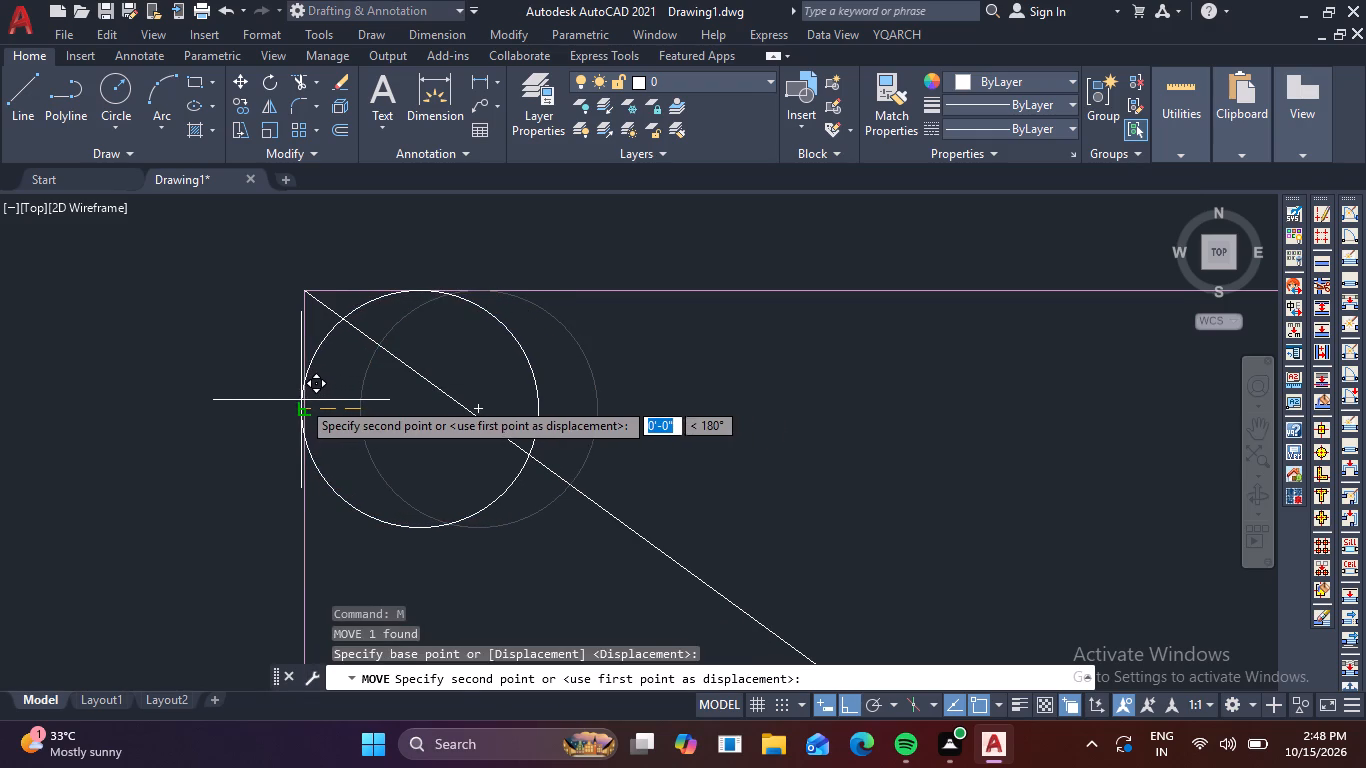
left_click(301, 400)
Mirror the corner circle about the innermost rectangle's vertical centreline, keeping the original.
left_click(522, 343)
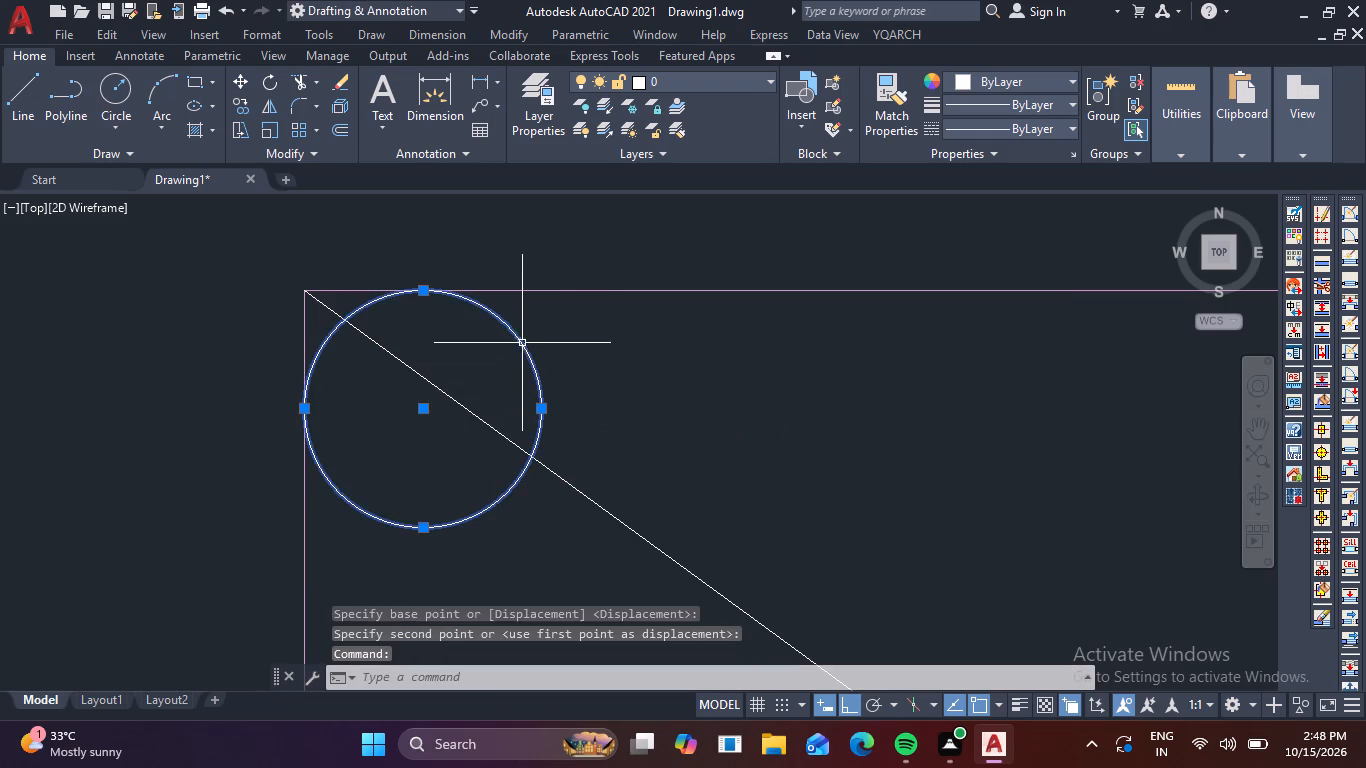
scroll(619, 363, "down", 2)
key("m")
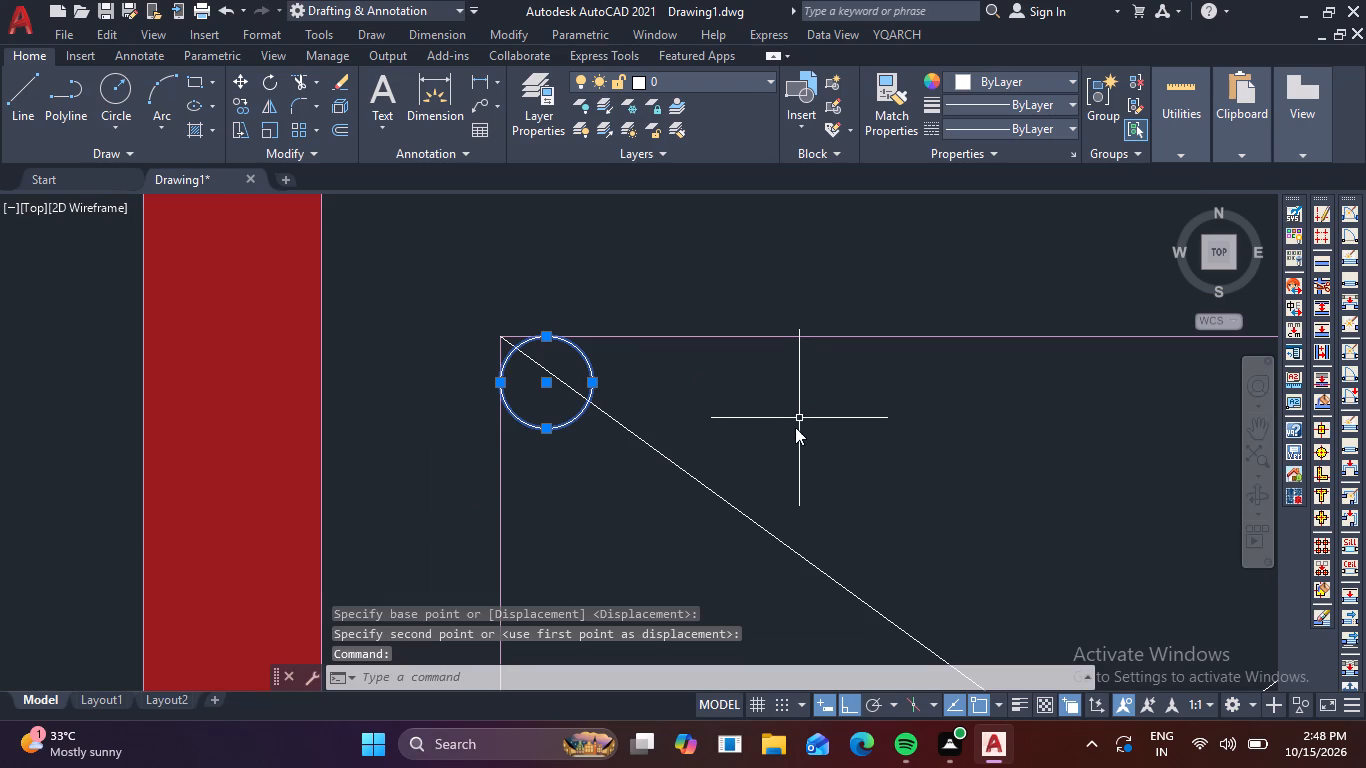
key("i")
key("space")
scroll(943, 386, "down", 1)
middle_click_drag(912, 393, 344, 278)
left_click(483, 243)
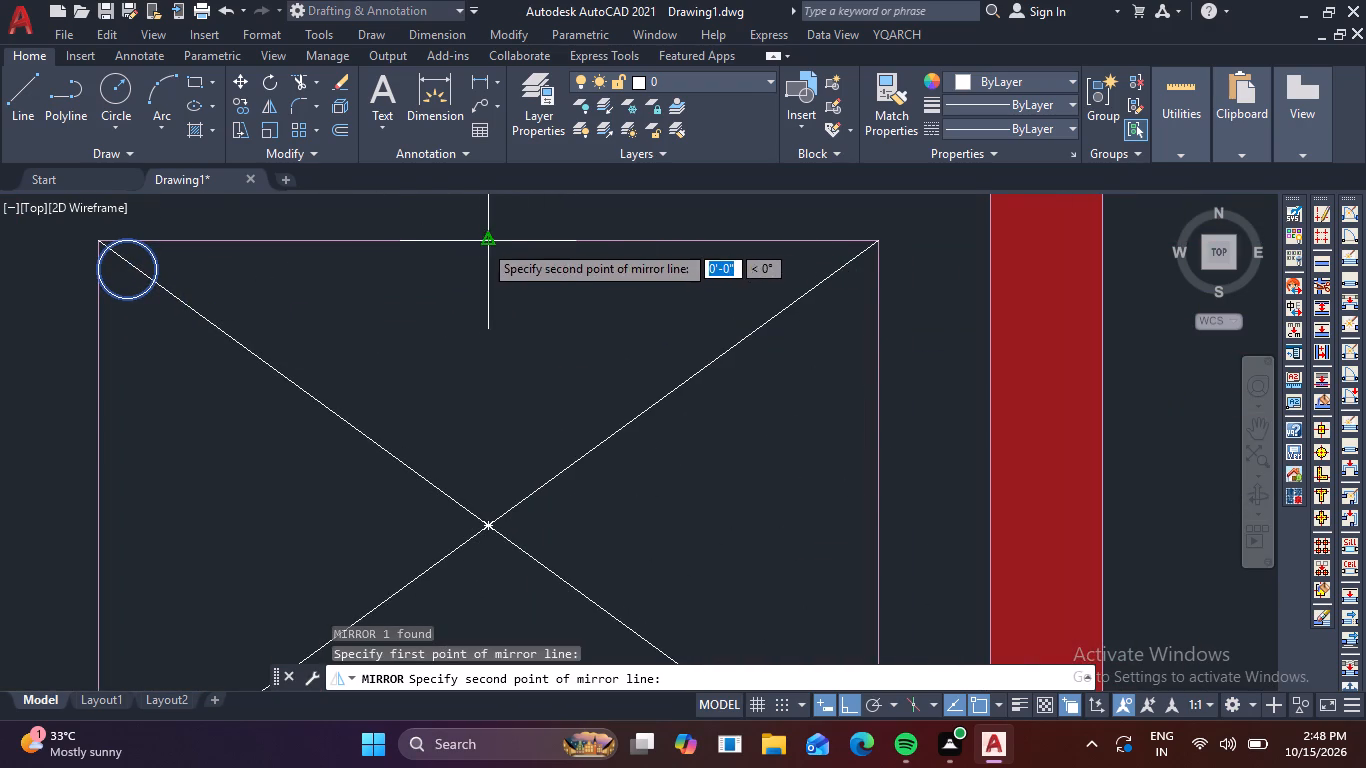
left_click(483, 420)
key("space")
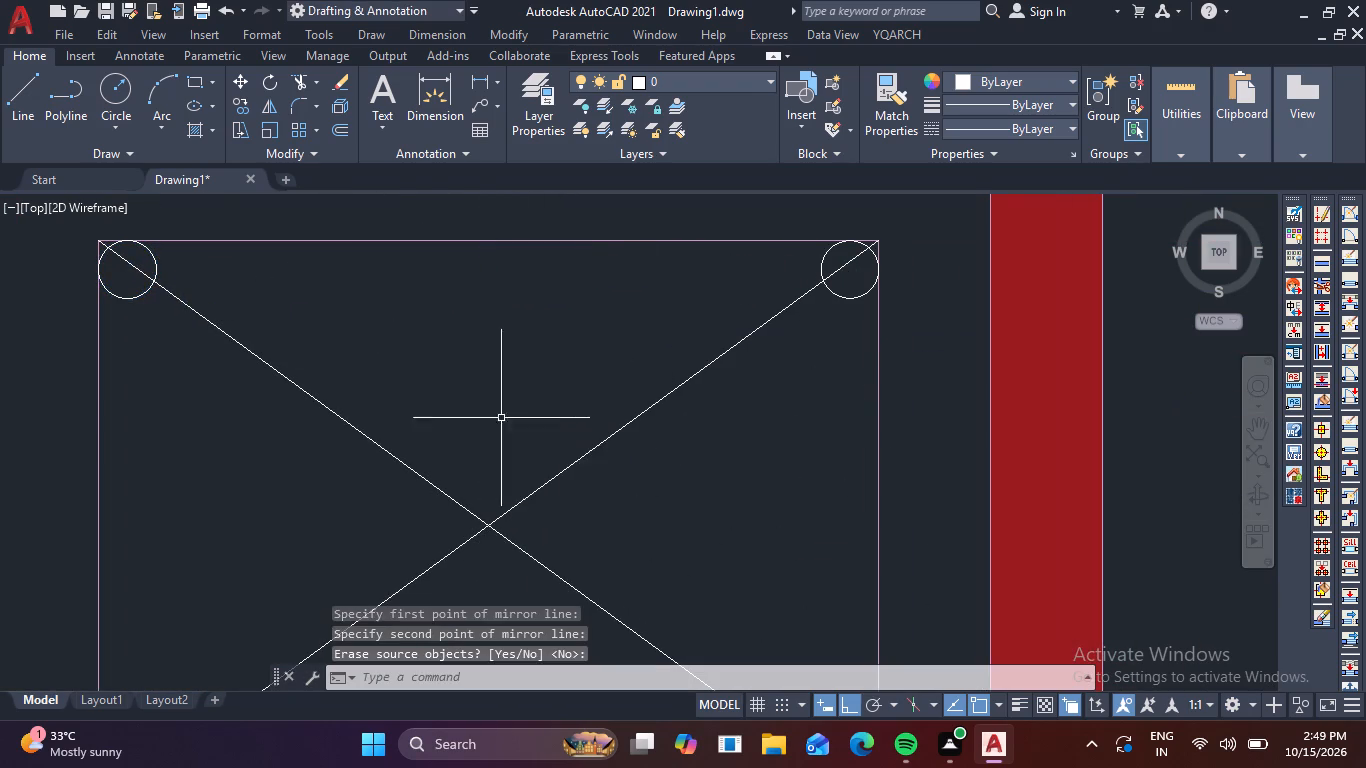
Mirror the two upper corner circles about the innermost rectangle's horizontal centreline, keeping the originals.
left_click(849, 301)
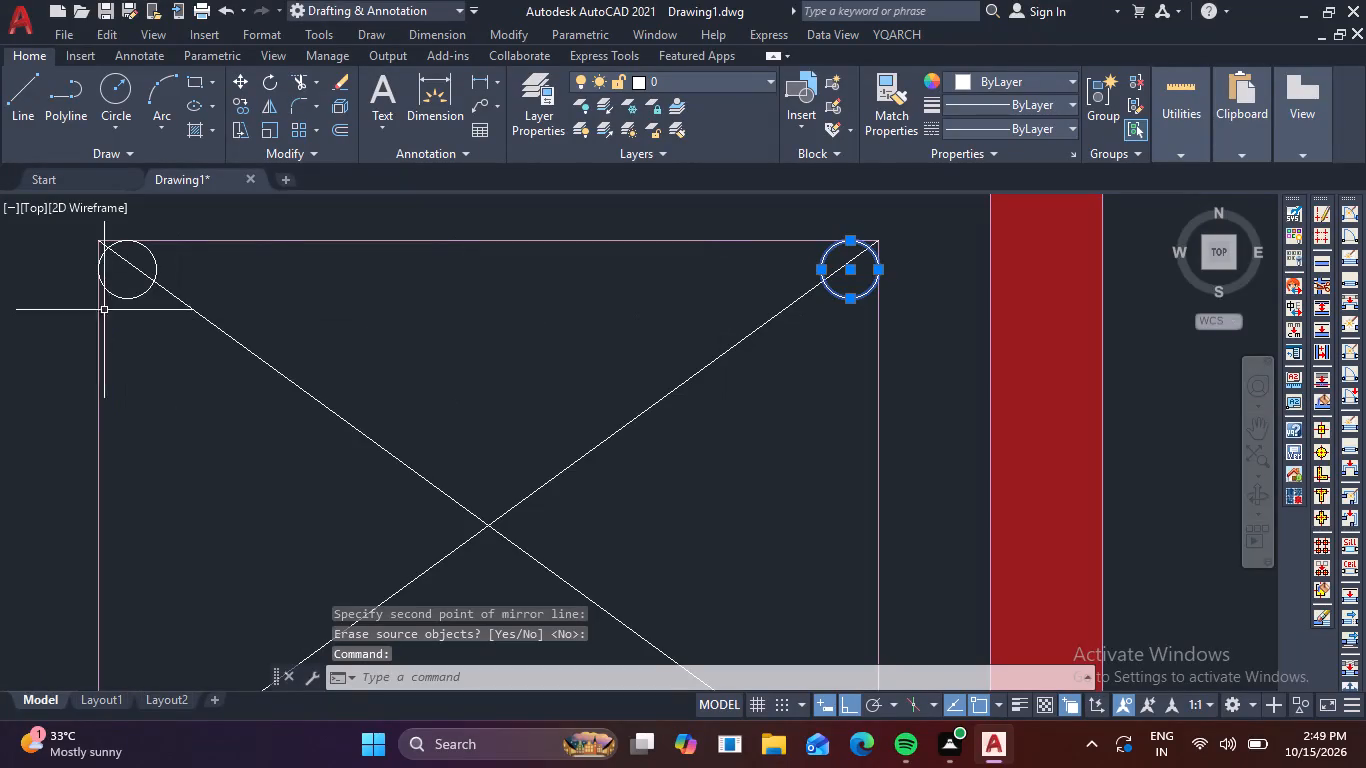
left_click(123, 297)
scroll(301, 292, "down", 3)
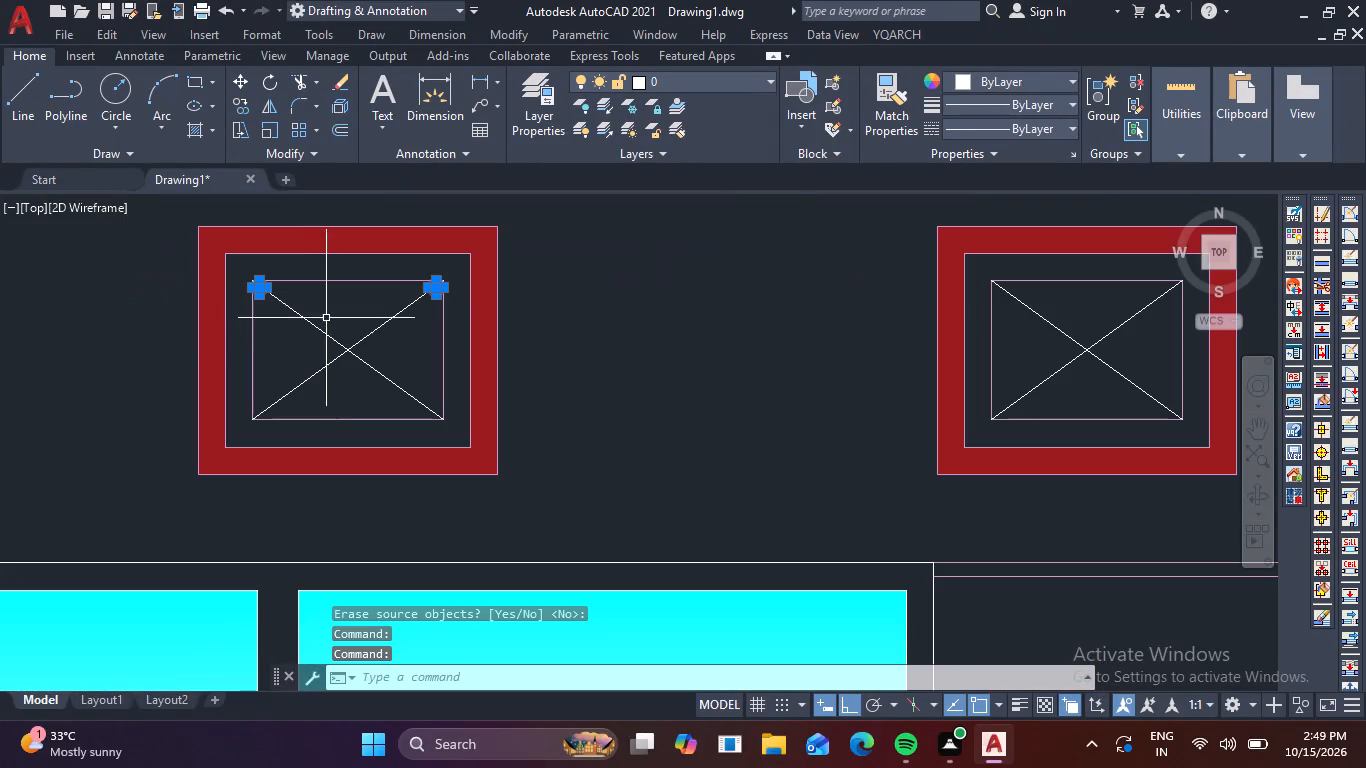
key("m")
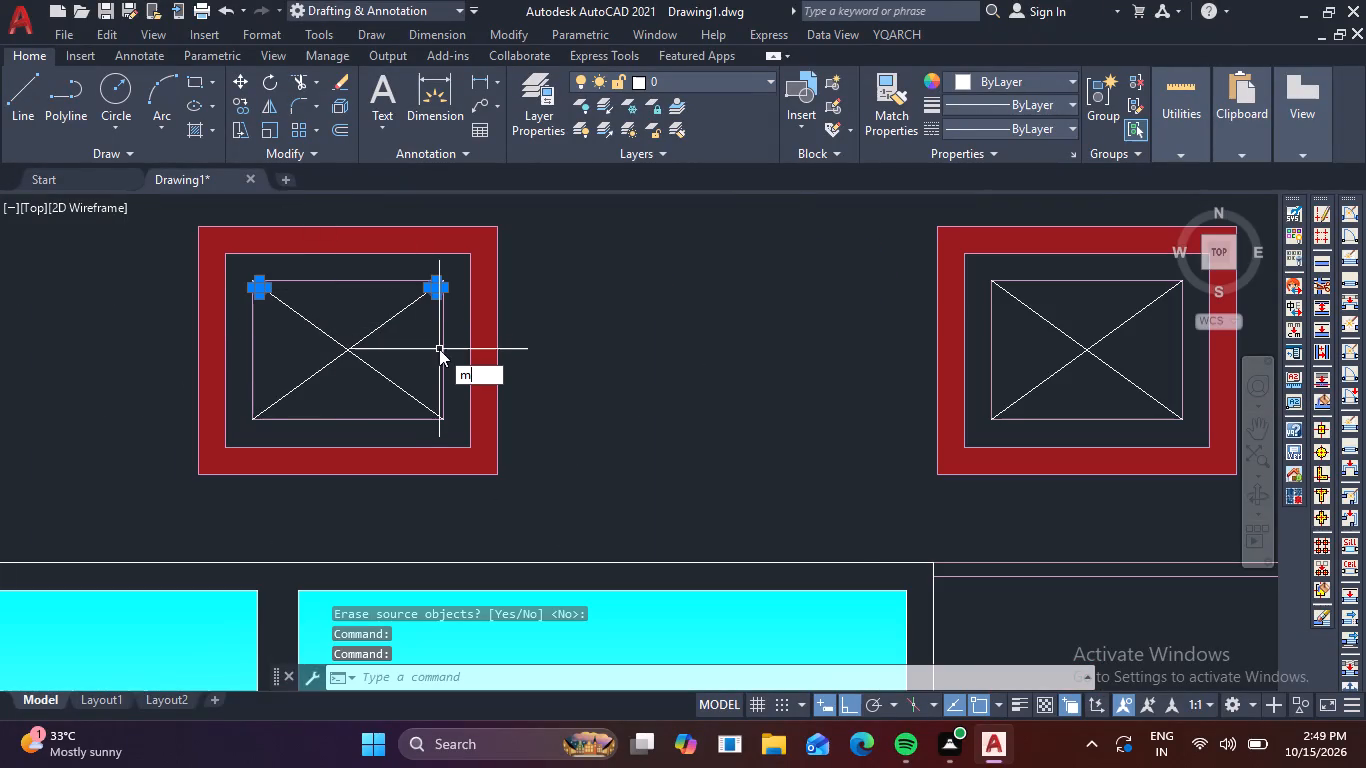
key("i")
key("space")
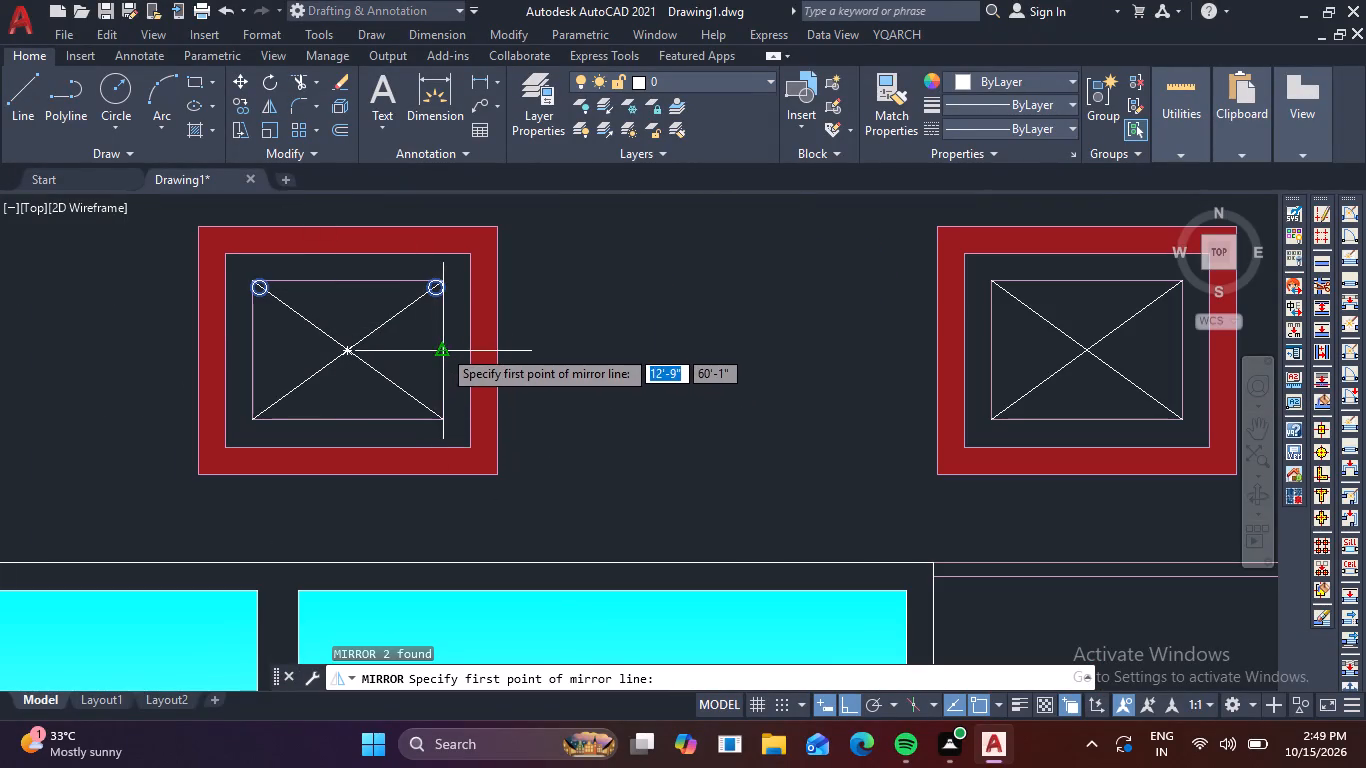
left_click(442, 348)
left_click(170, 353)
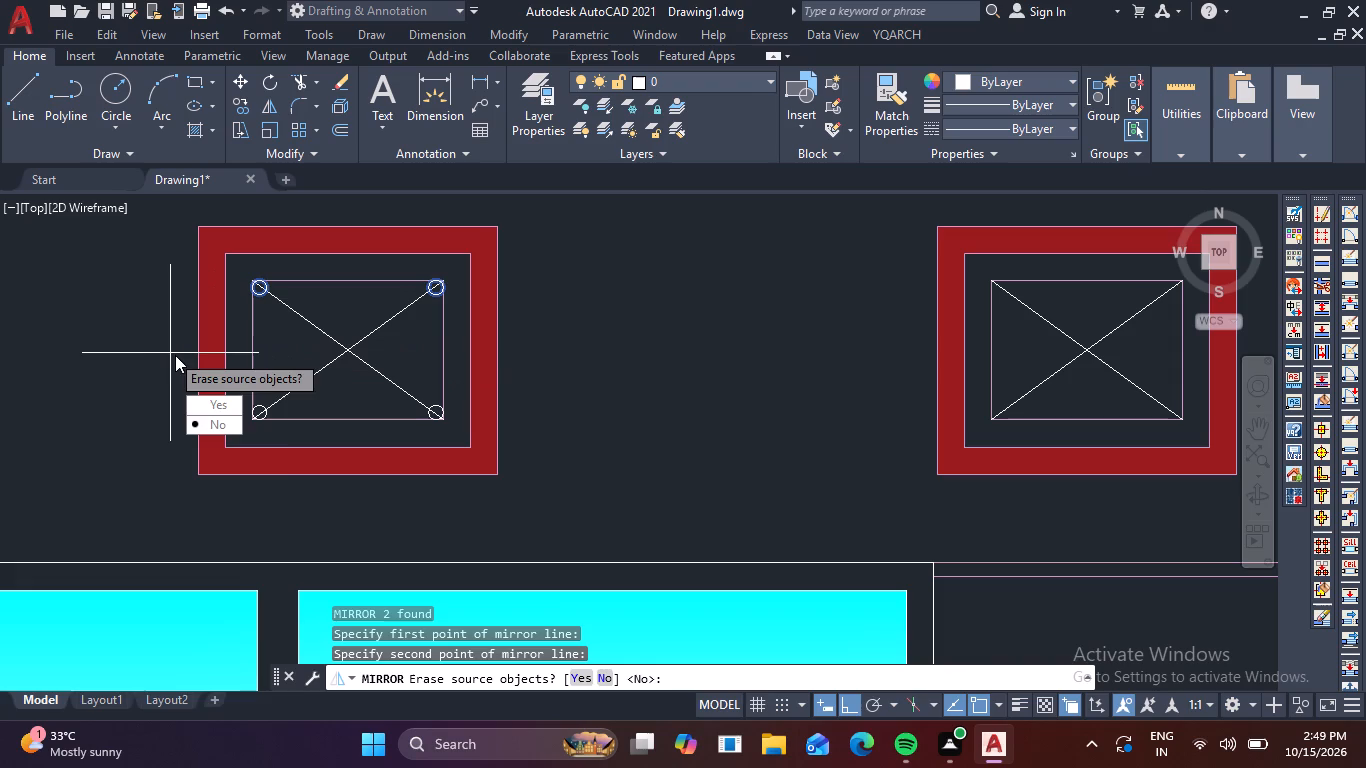
key("space")
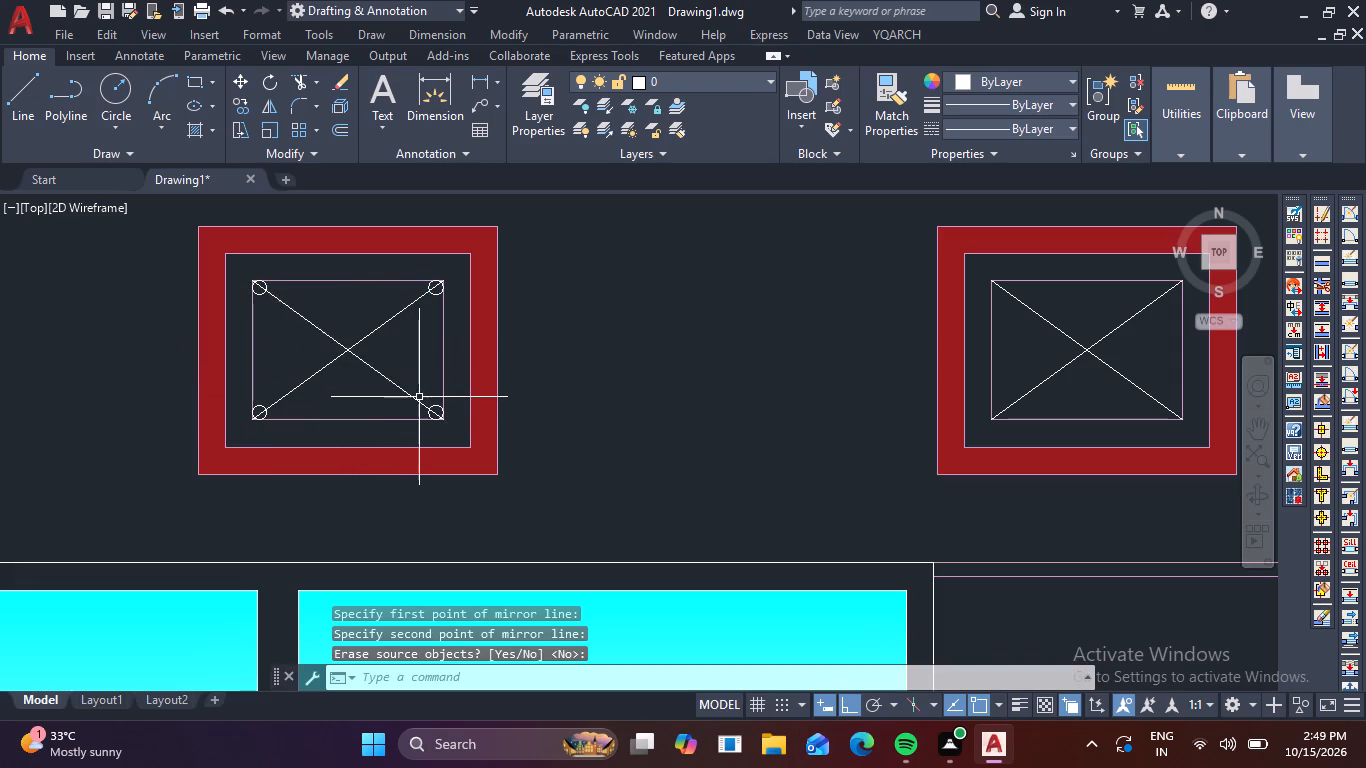
Trim the diagonal ends inside and beyond the two lower corner circles of the middle frame.
type("tr")
key("space")
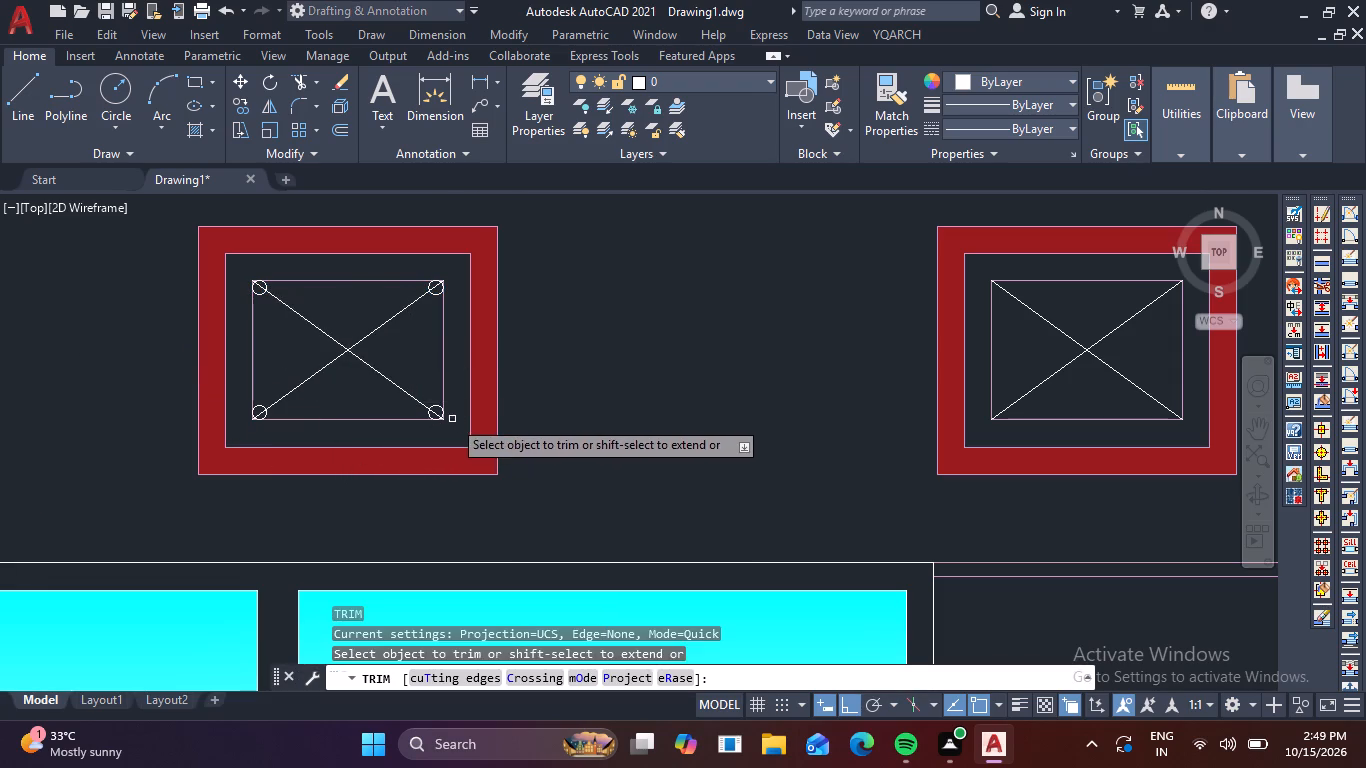
scroll(452, 418, "up", 5)
scroll(309, 431, "up", 2)
left_click(309, 431)
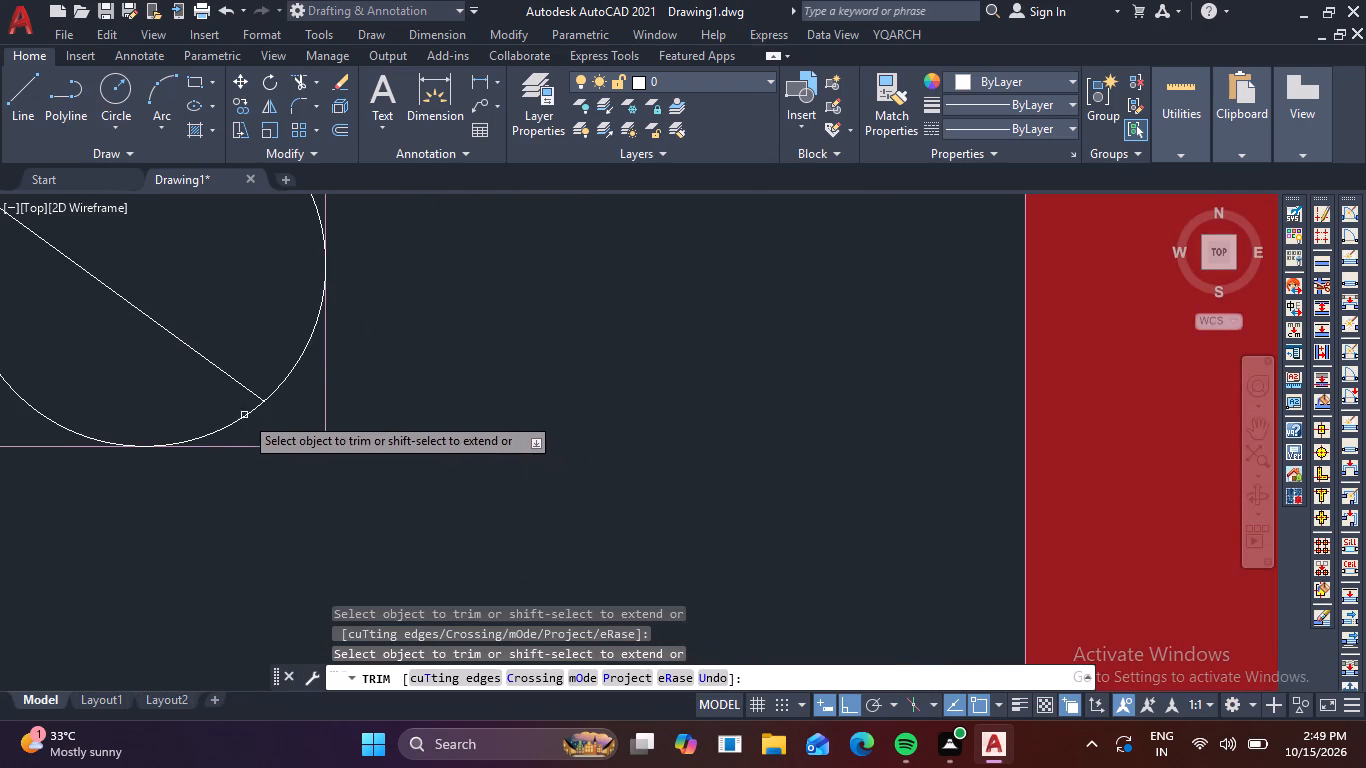
left_click(227, 398)
left_click(235, 368)
scroll(241, 358, "down", 2)
middle_click_drag(228, 333, 350, 434)
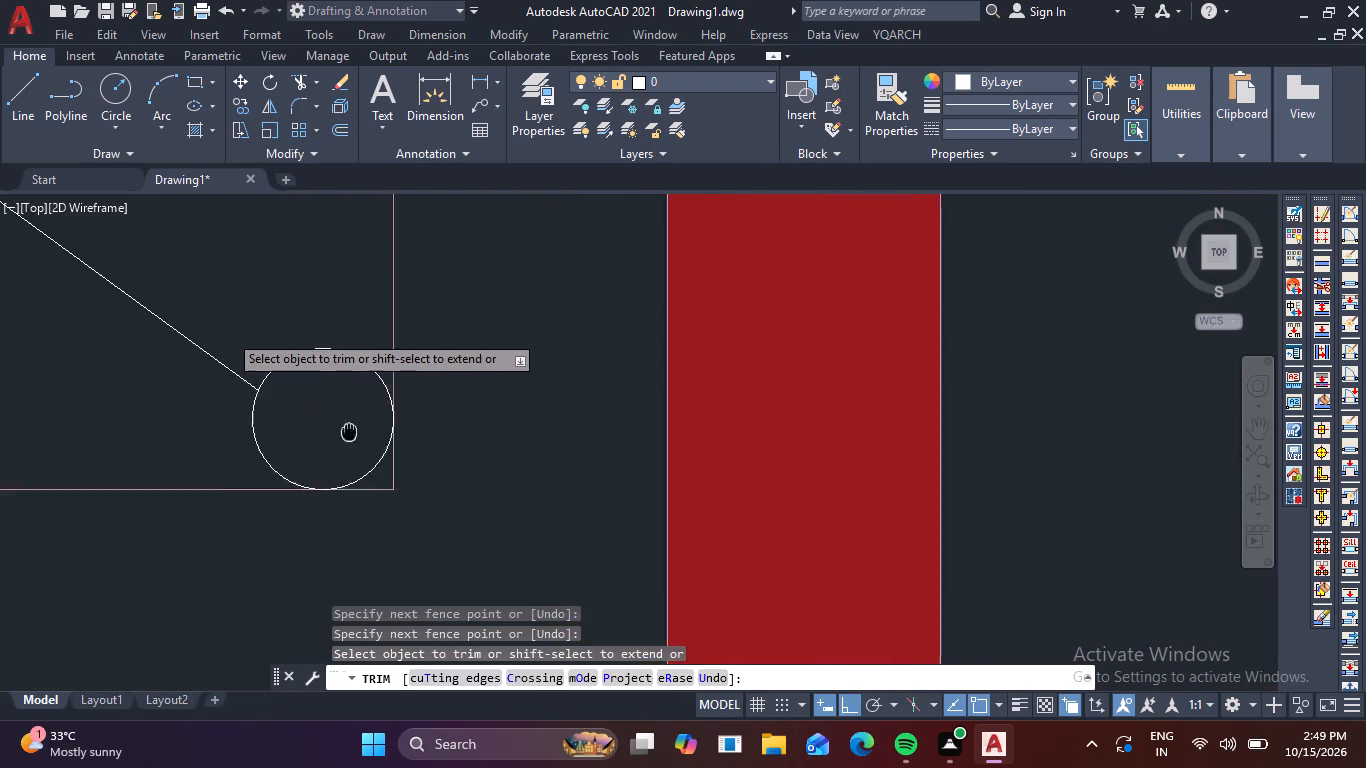
middle_click_drag(350, 434, 382, 466)
scroll(365, 453, "down", 3)
middle_click_drag(150, 416, 406, 376)
scroll(175, 410, "up", 2)
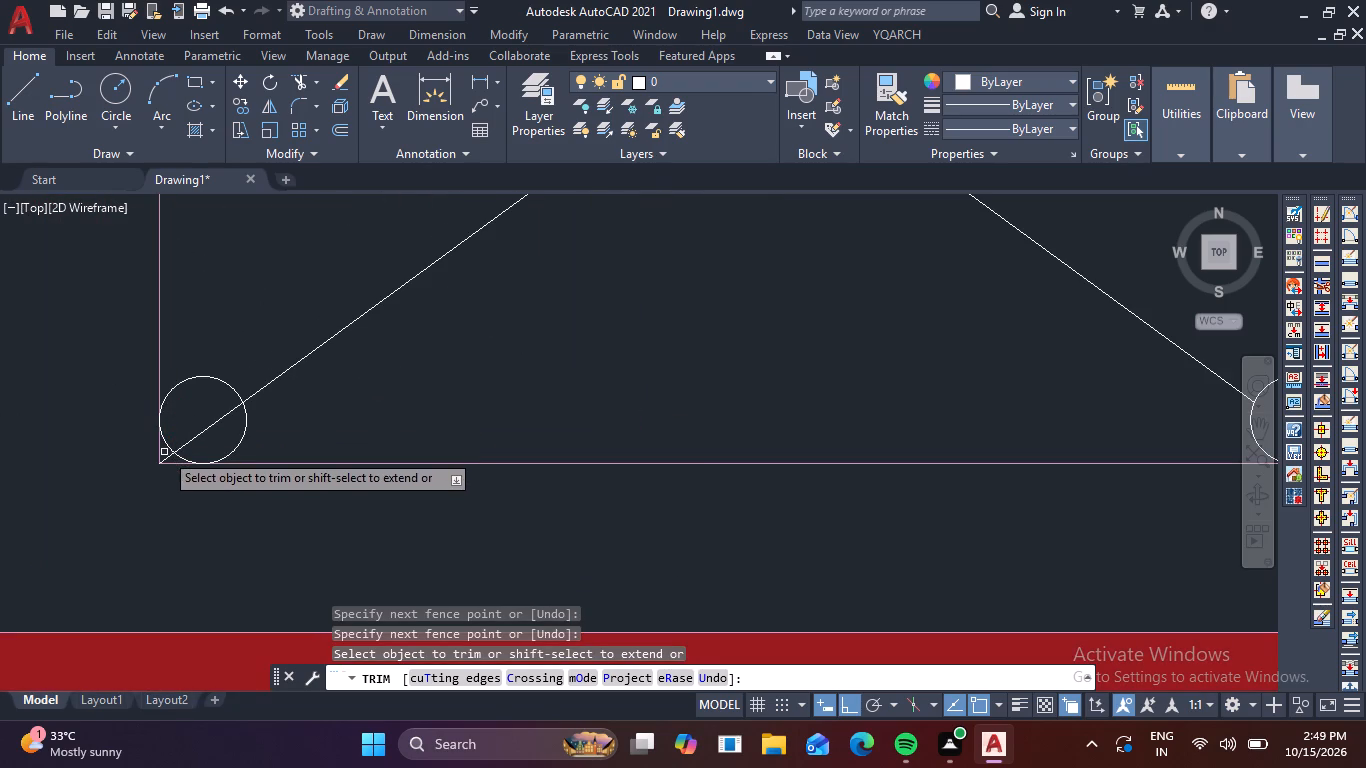
left_click(170, 457)
left_click(196, 437)
Trim the diagonal ends inside and beyond the two upper corner circles of the middle frame.
scroll(285, 396, "down", 3)
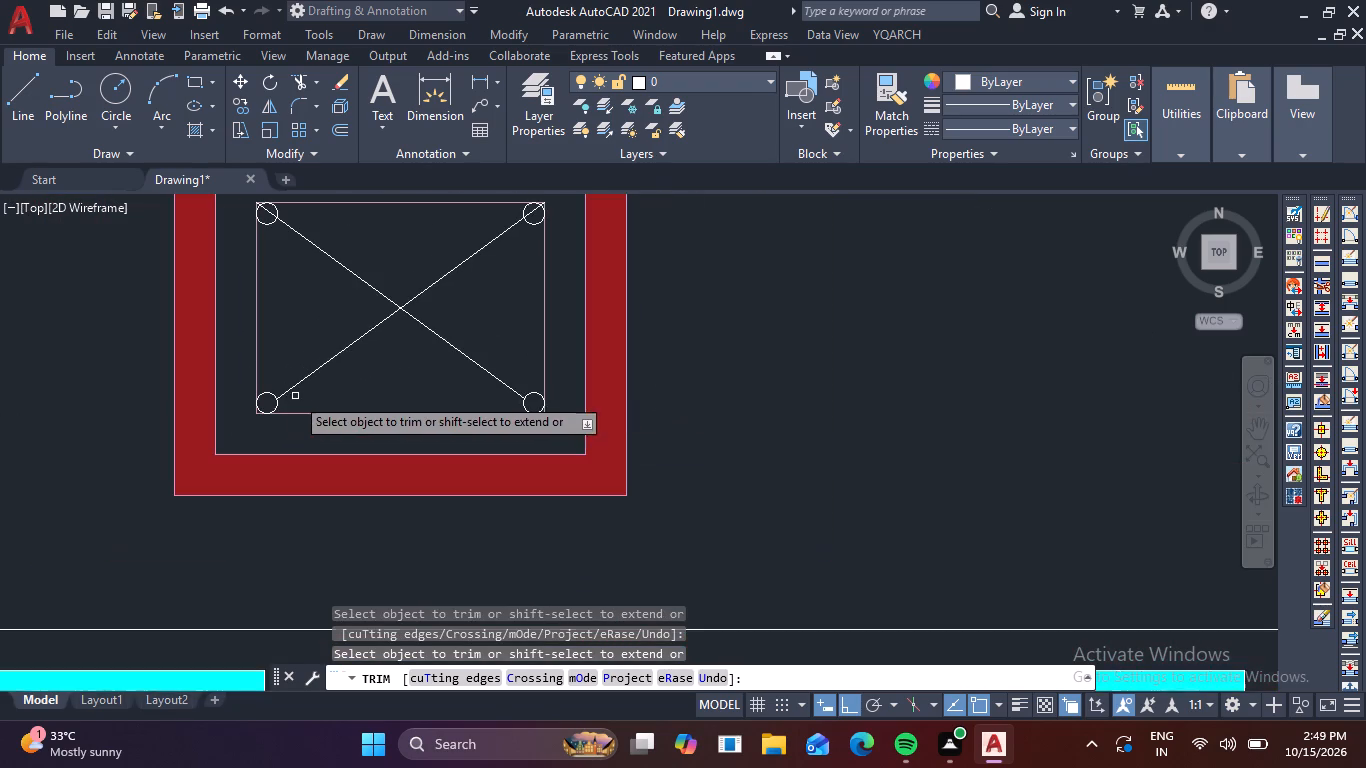
middle_click_drag(398, 378, 322, 456)
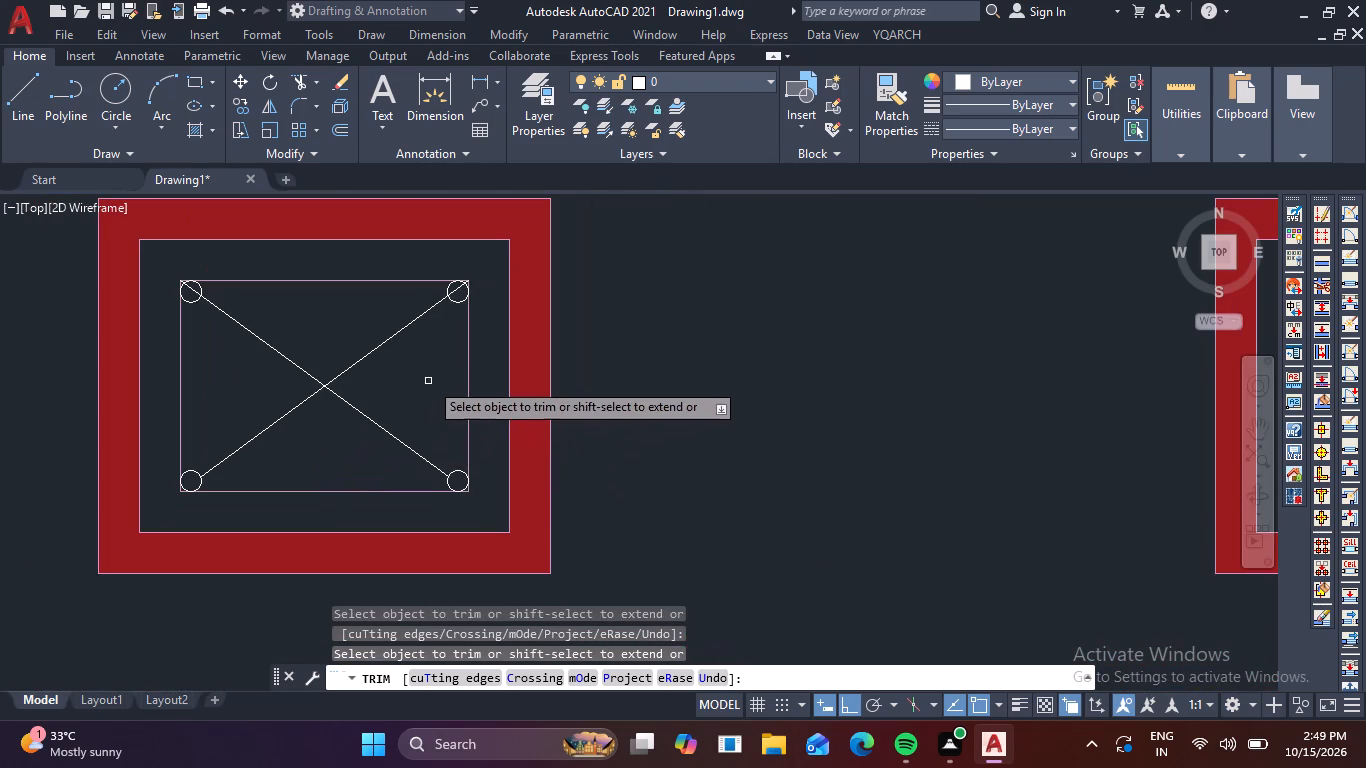
scroll(458, 291, "up", 3)
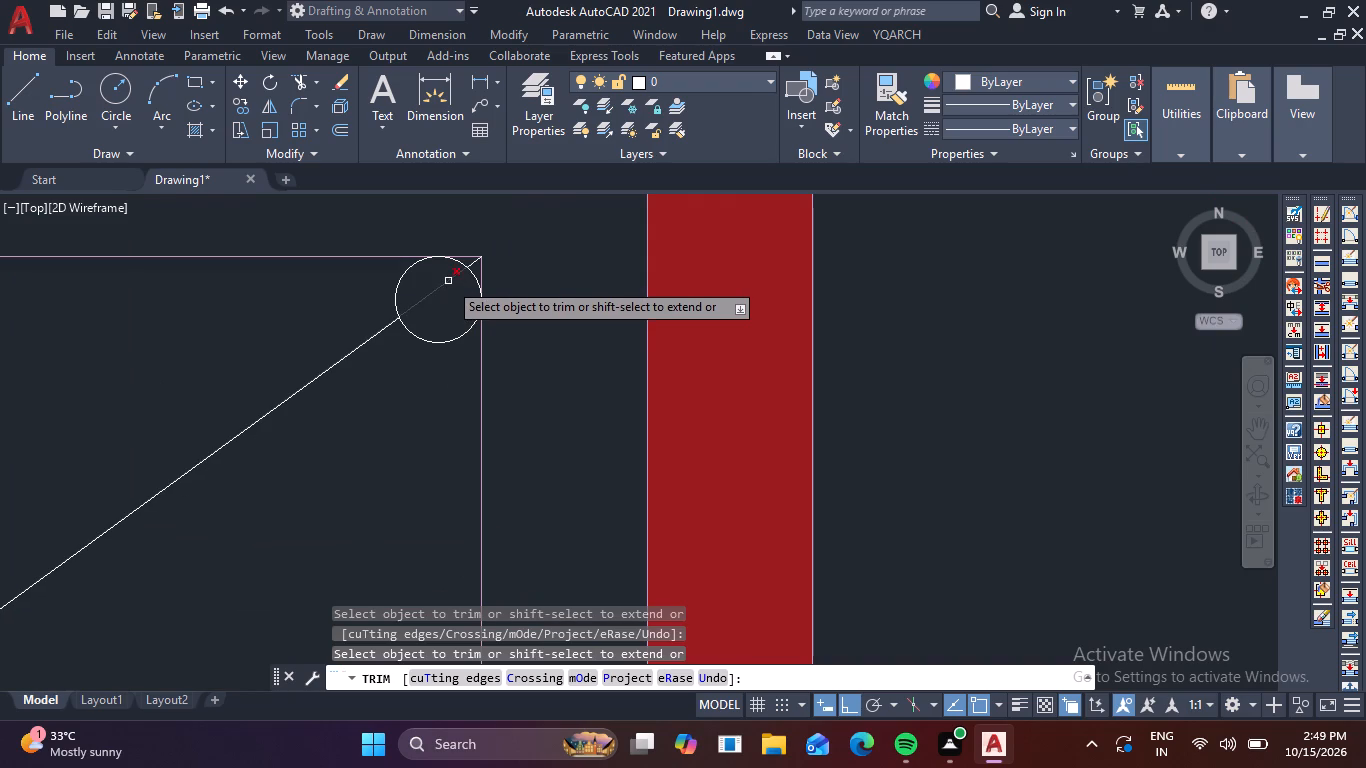
left_click(448, 281)
left_click(475, 265)
scroll(406, 316, "down", 4)
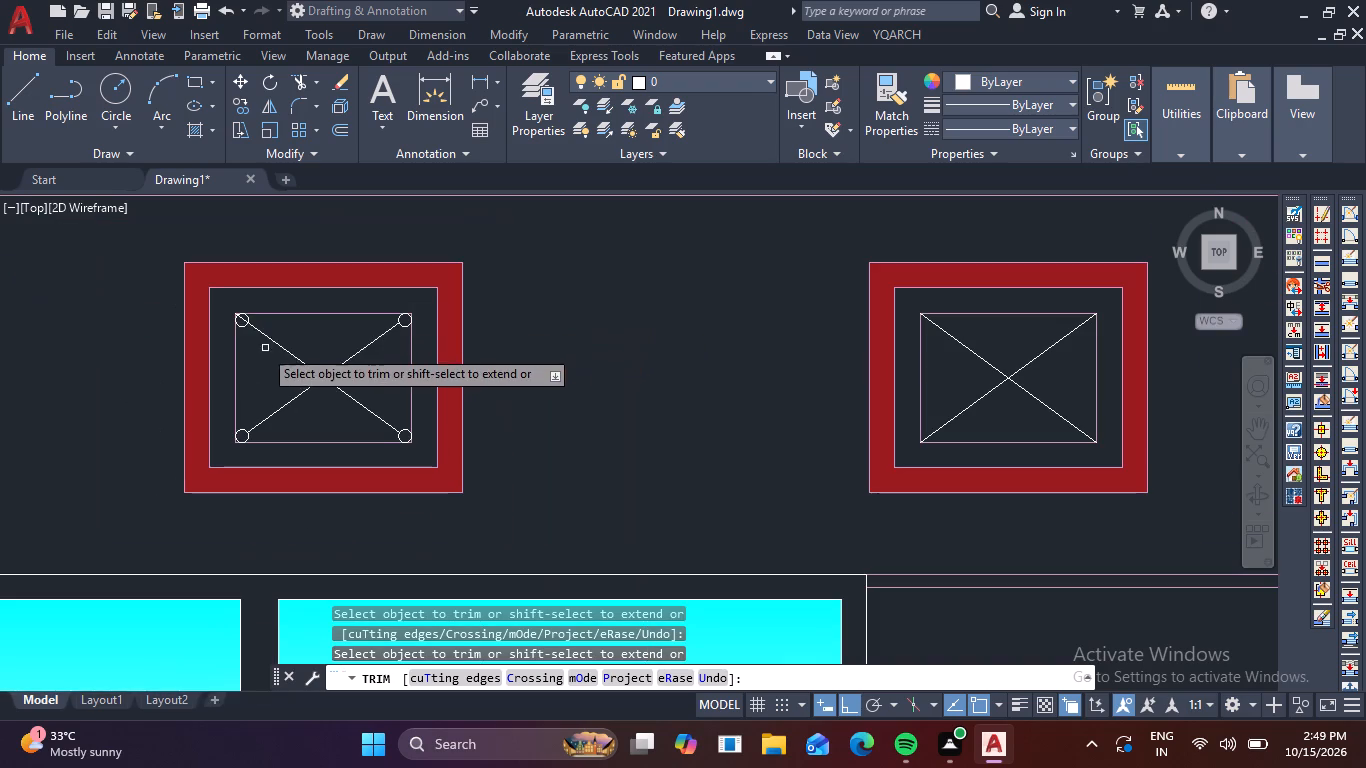
scroll(242, 317, "up", 5)
left_click(227, 324)
left_click(194, 354)
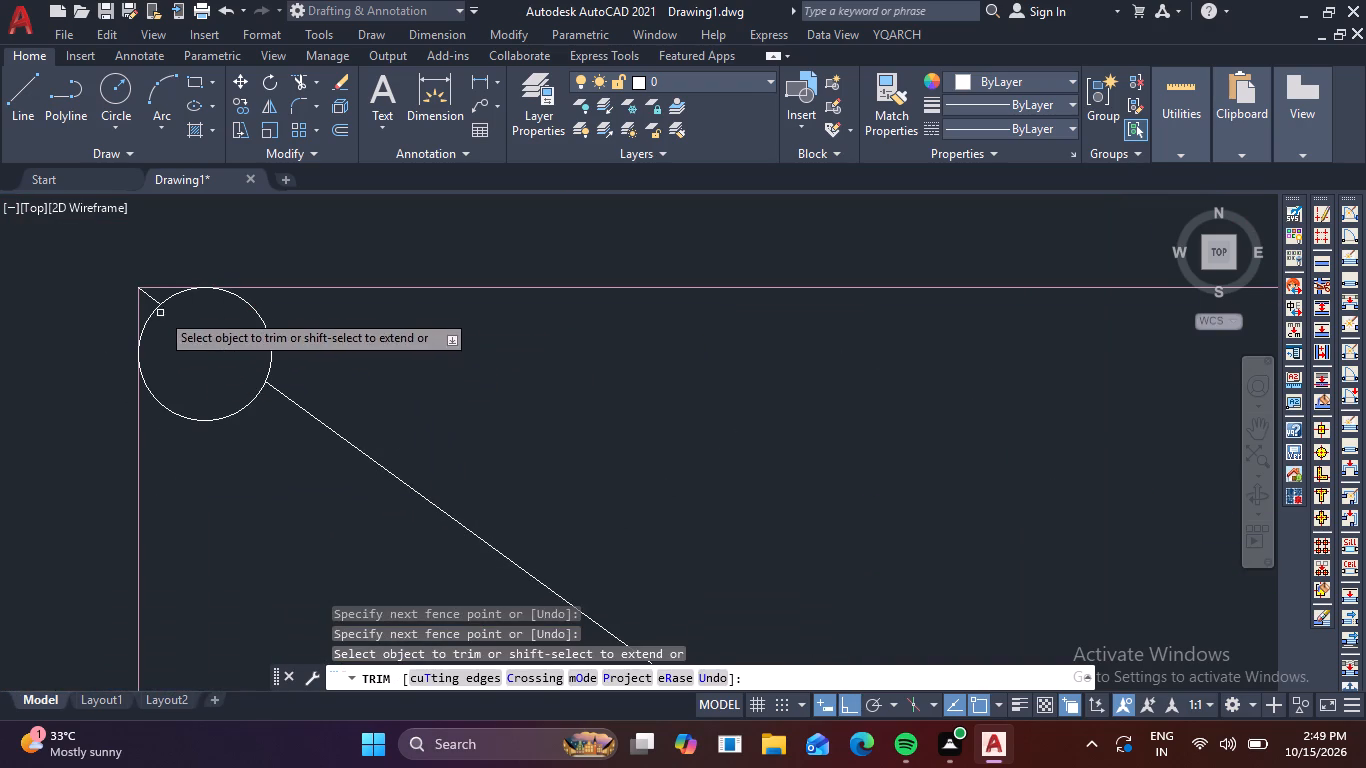
left_click(147, 298)
left_click(154, 291)
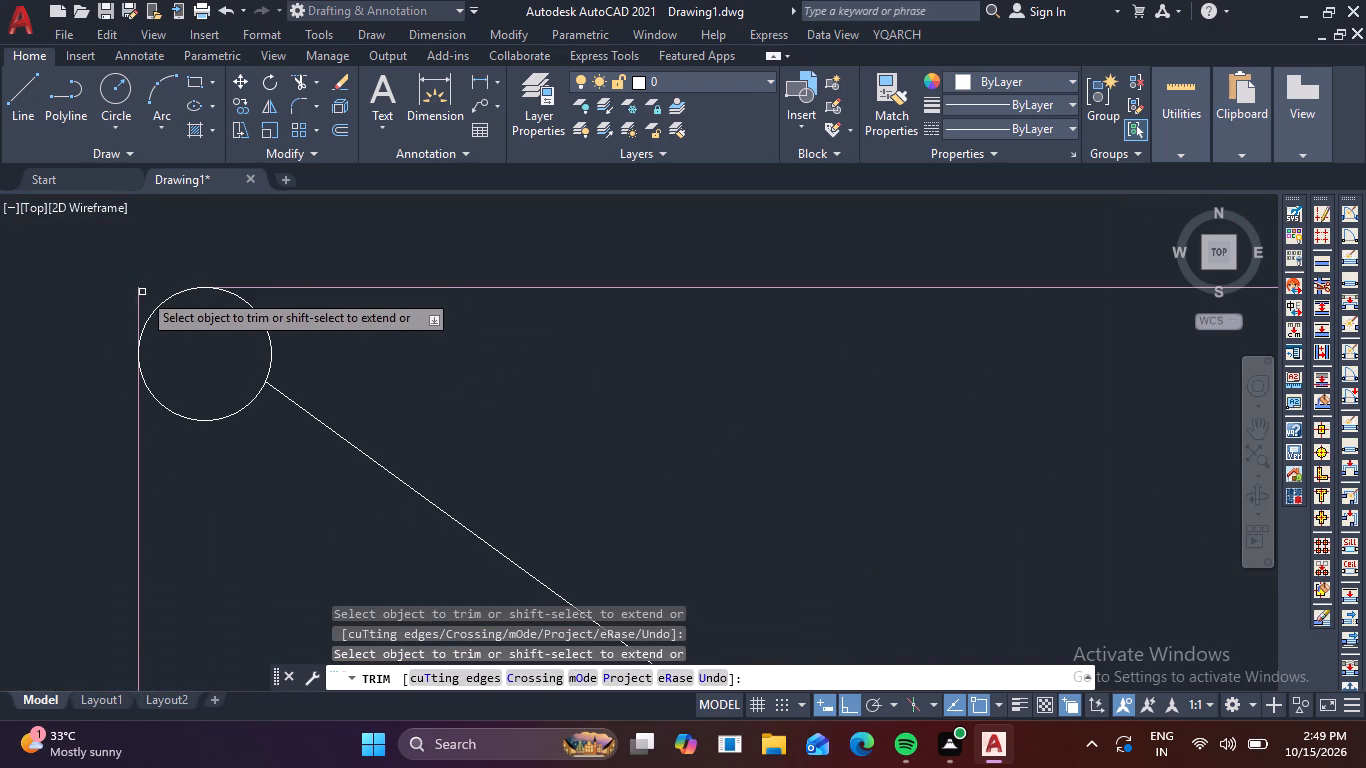
Trim the innermost rectangle's upper-left and lower-left corners outside their circles.
left_click(139, 295)
left_click(112, 310)
scroll(129, 291, "down", 3)
left_click(130, 270)
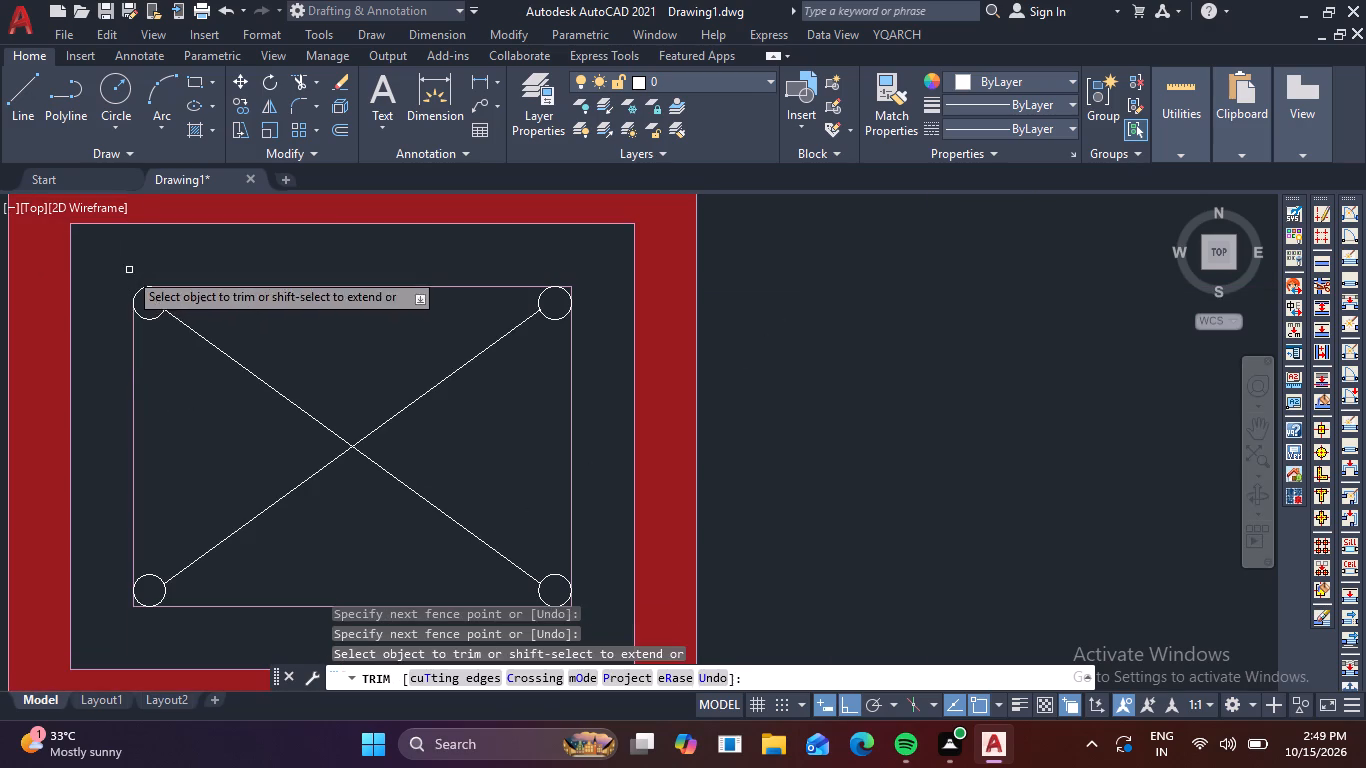
scroll(153, 602, "up", 5)
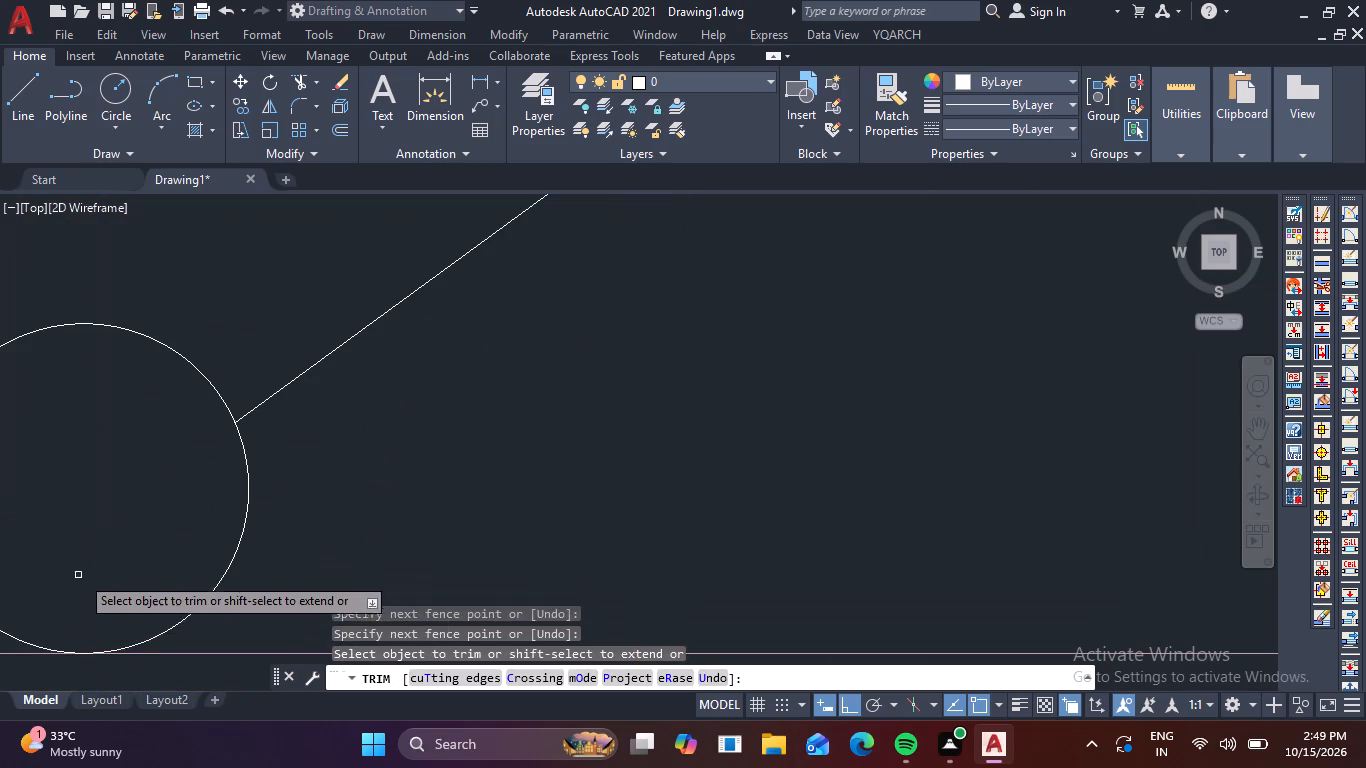
middle_click_drag(84, 572, 408, 427)
left_click(212, 462)
left_click(301, 528)
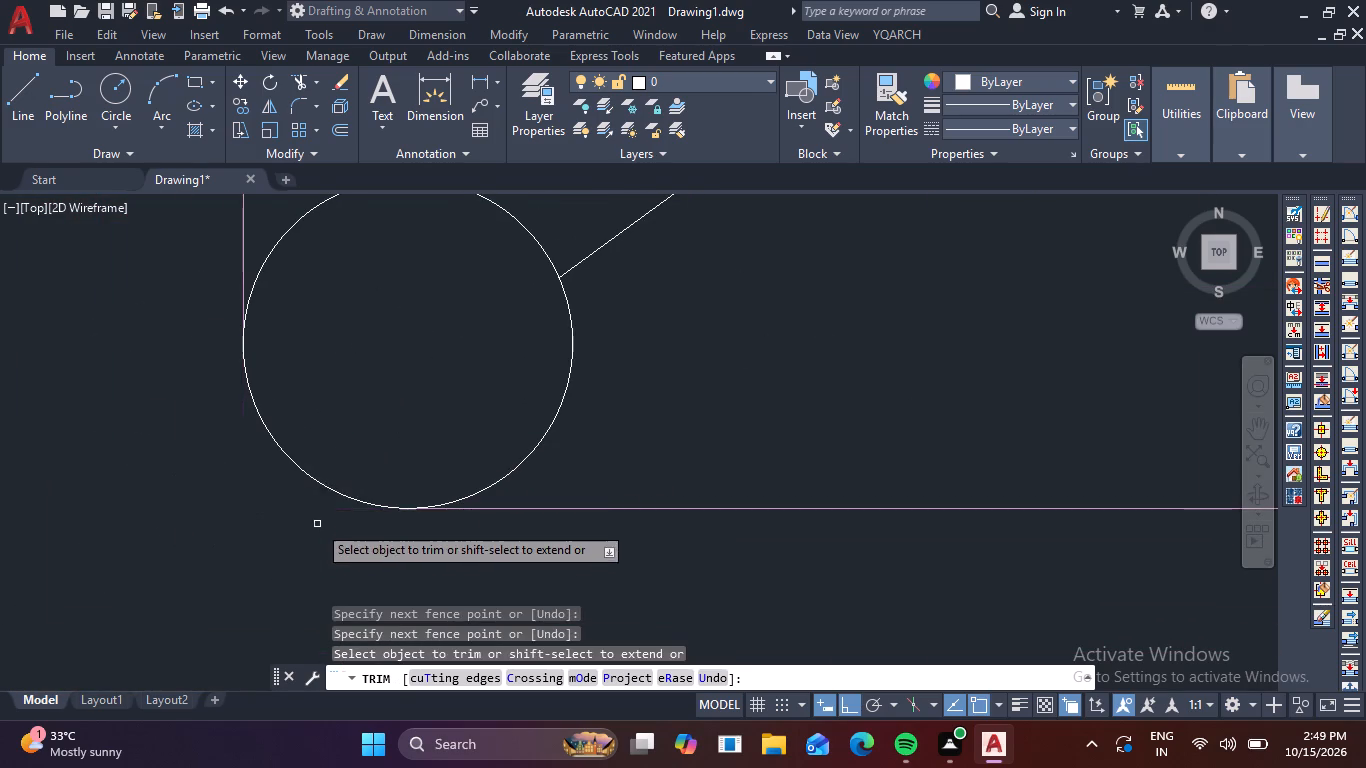
Trim the innermost rectangle's lower-right and upper-right corners outside their circles, and end the Trim command.
scroll(317, 524, "down", 4)
scroll(1043, 503, "up", 4)
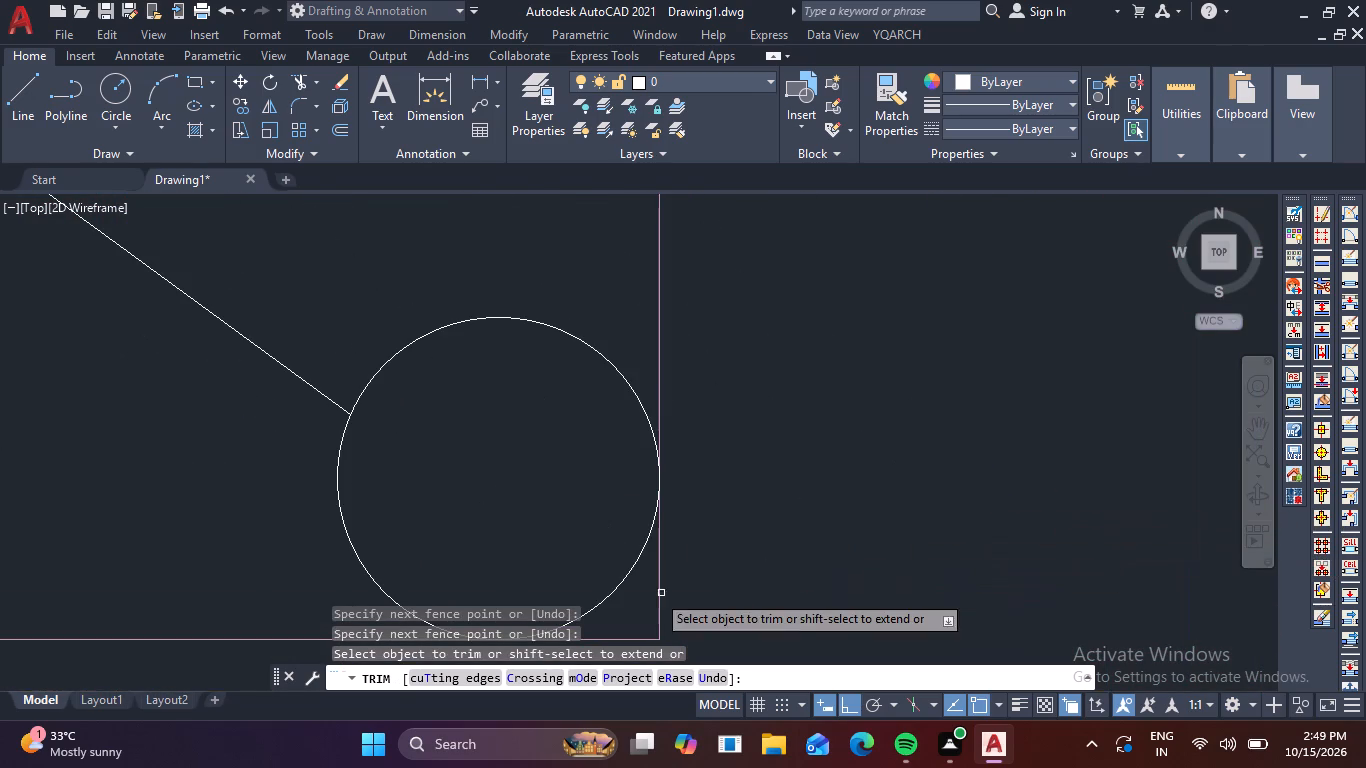
middle_click_drag(699, 574, 776, 434)
left_click(771, 439)
left_click(660, 524)
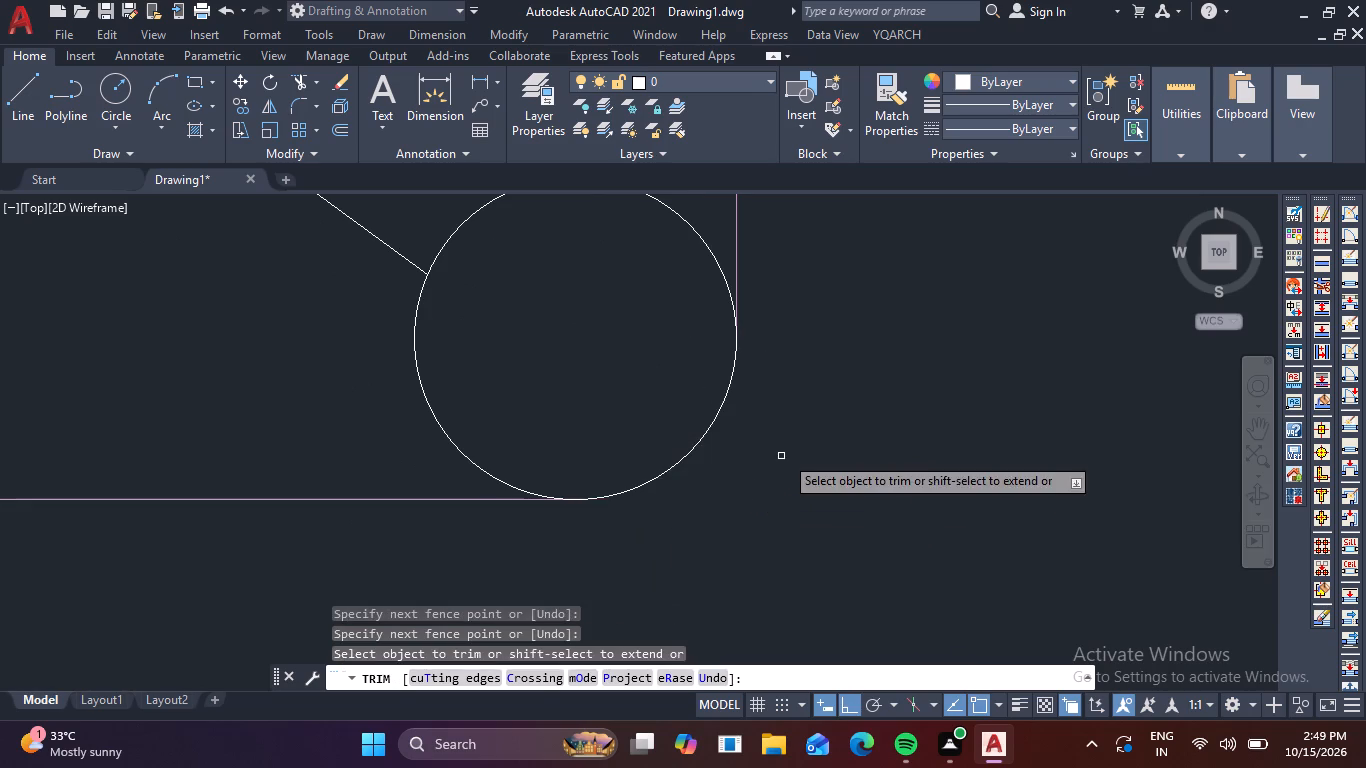
scroll(790, 451, "down", 4)
middle_click_drag(817, 454, 687, 700)
middle_click_drag(702, 254, 706, 400)
scroll(624, 327, "up", 3)
left_click(662, 450)
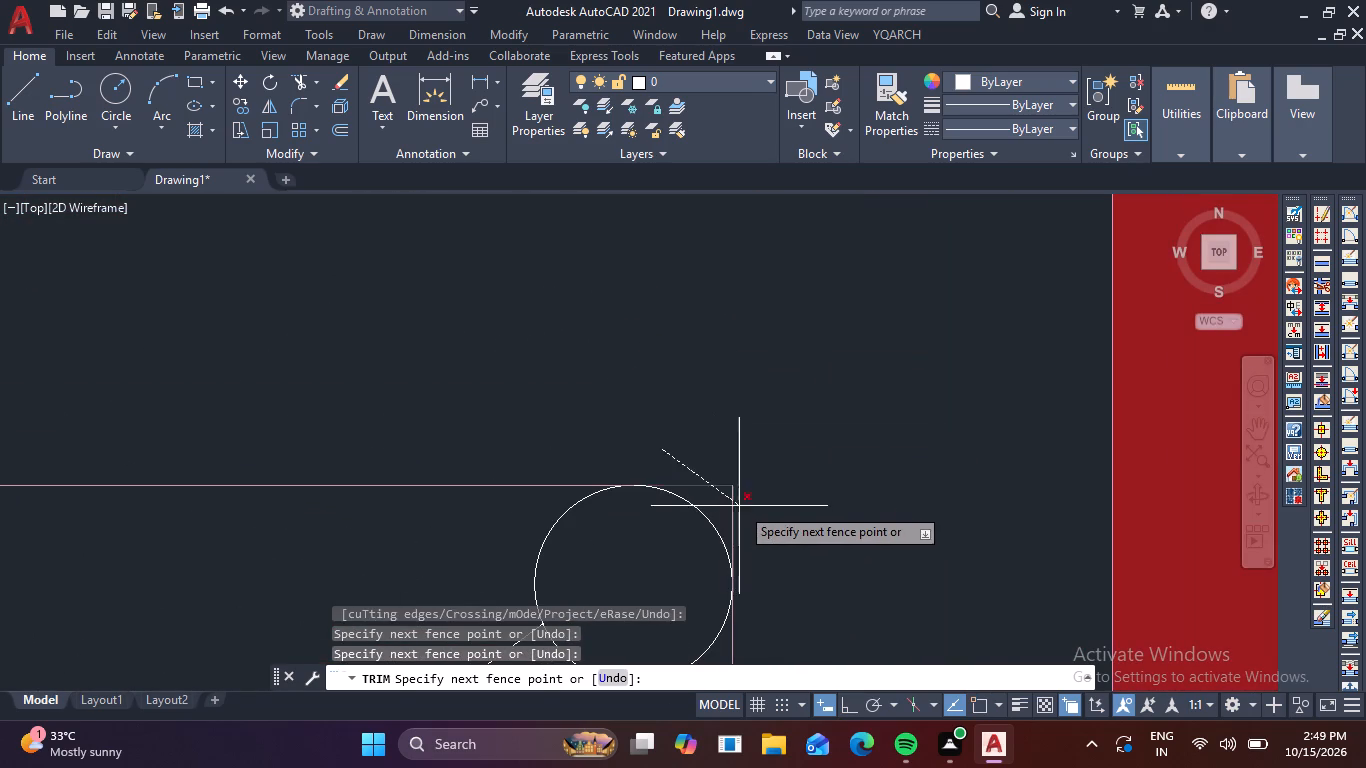
left_click(753, 512)
scroll(781, 483, "down", 4)
middle_click_drag(623, 535, 612, 517)
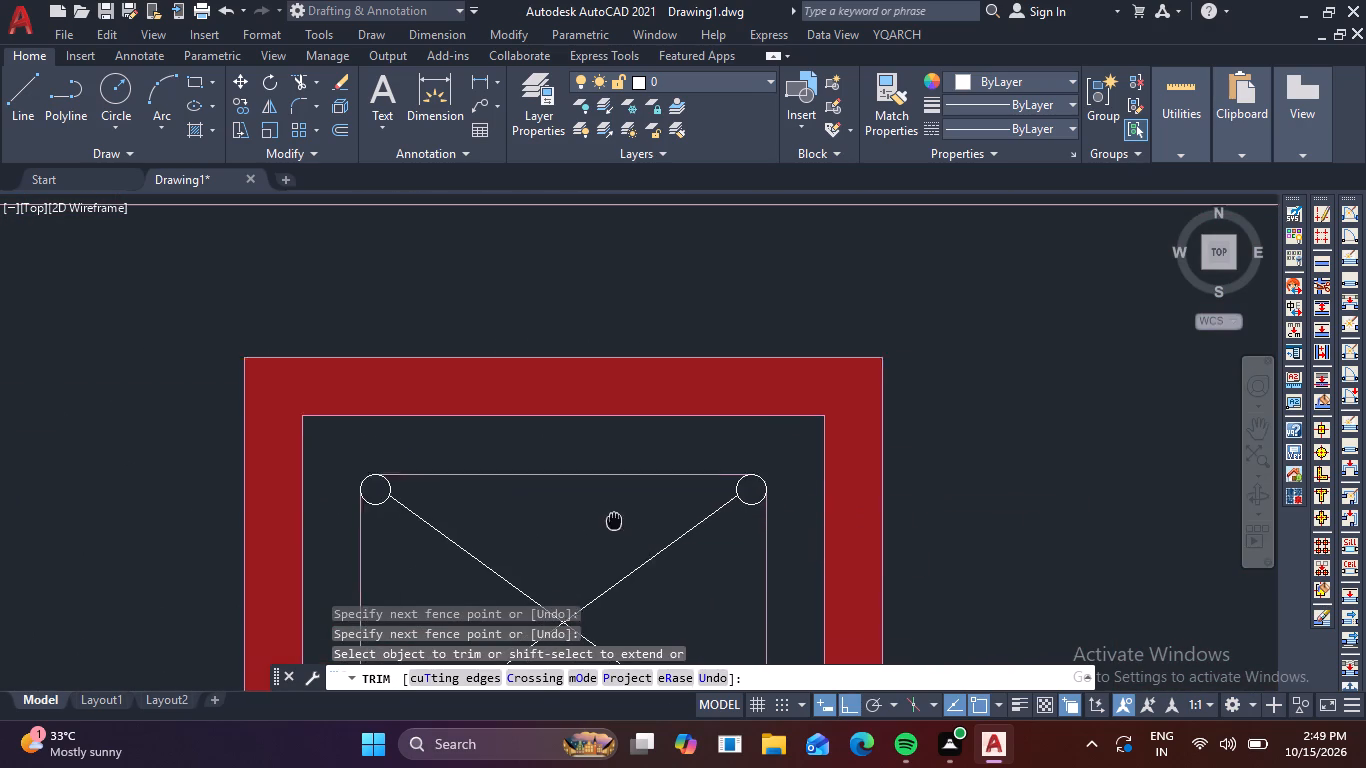
middle_click_drag(612, 517, 575, 257)
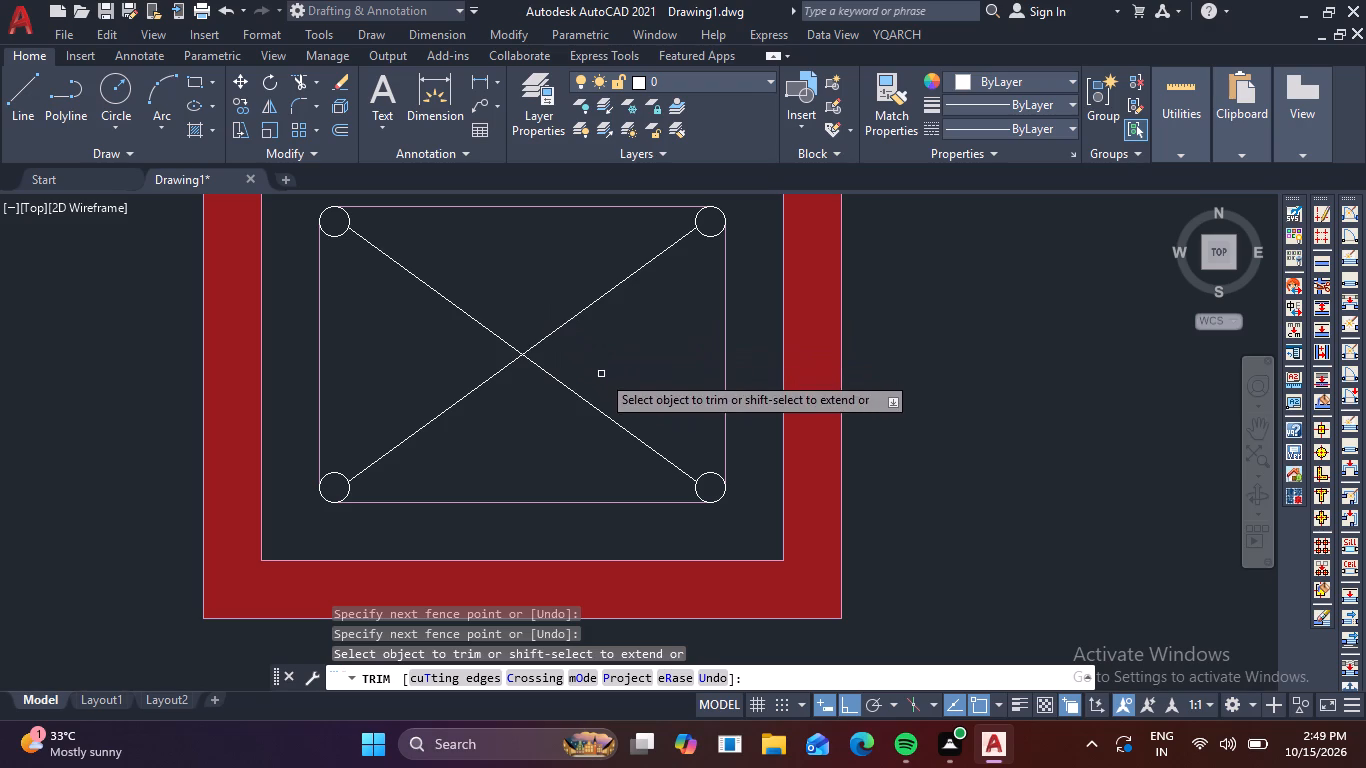
key("grave")
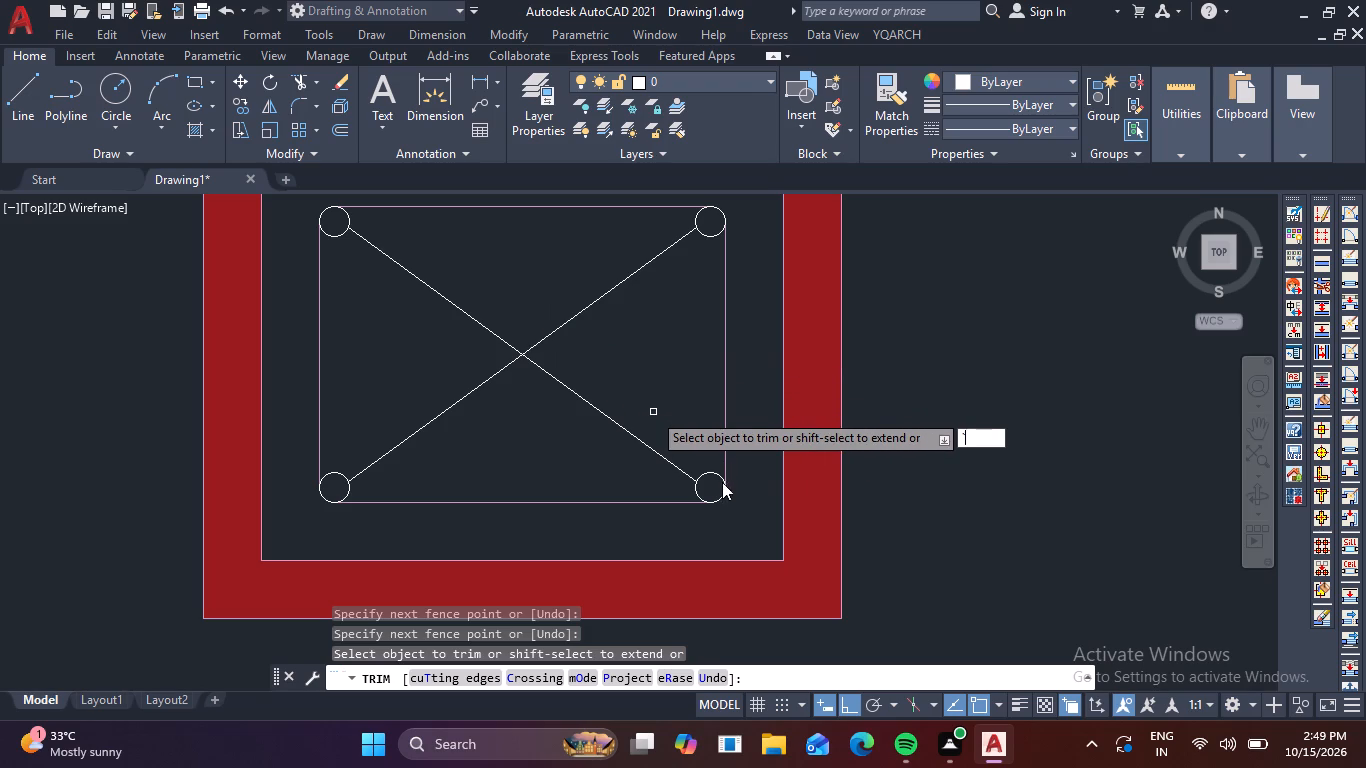
key("Escape")
key("Escape")
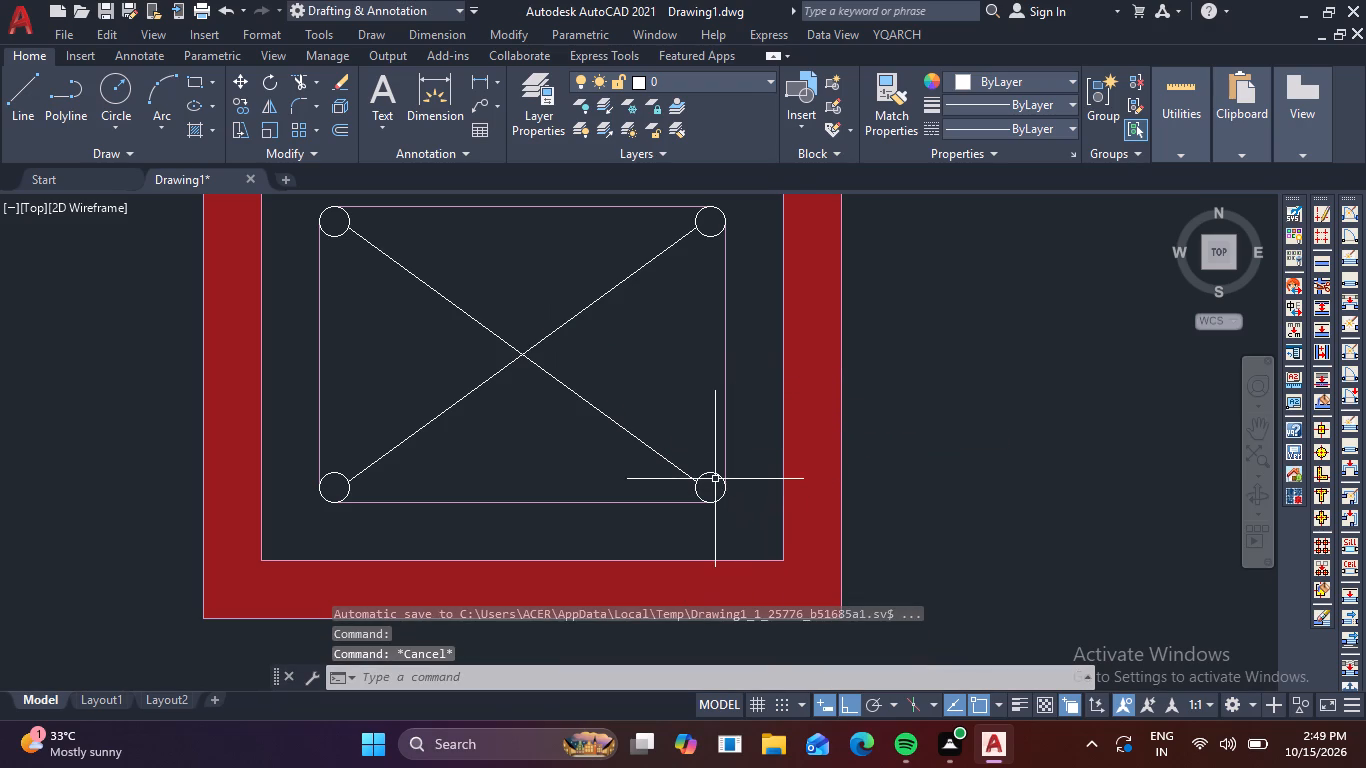
Copy the lower-right corner circle from its centre to the intersection of the diagonals in the middle frame.
left_click(718, 472)
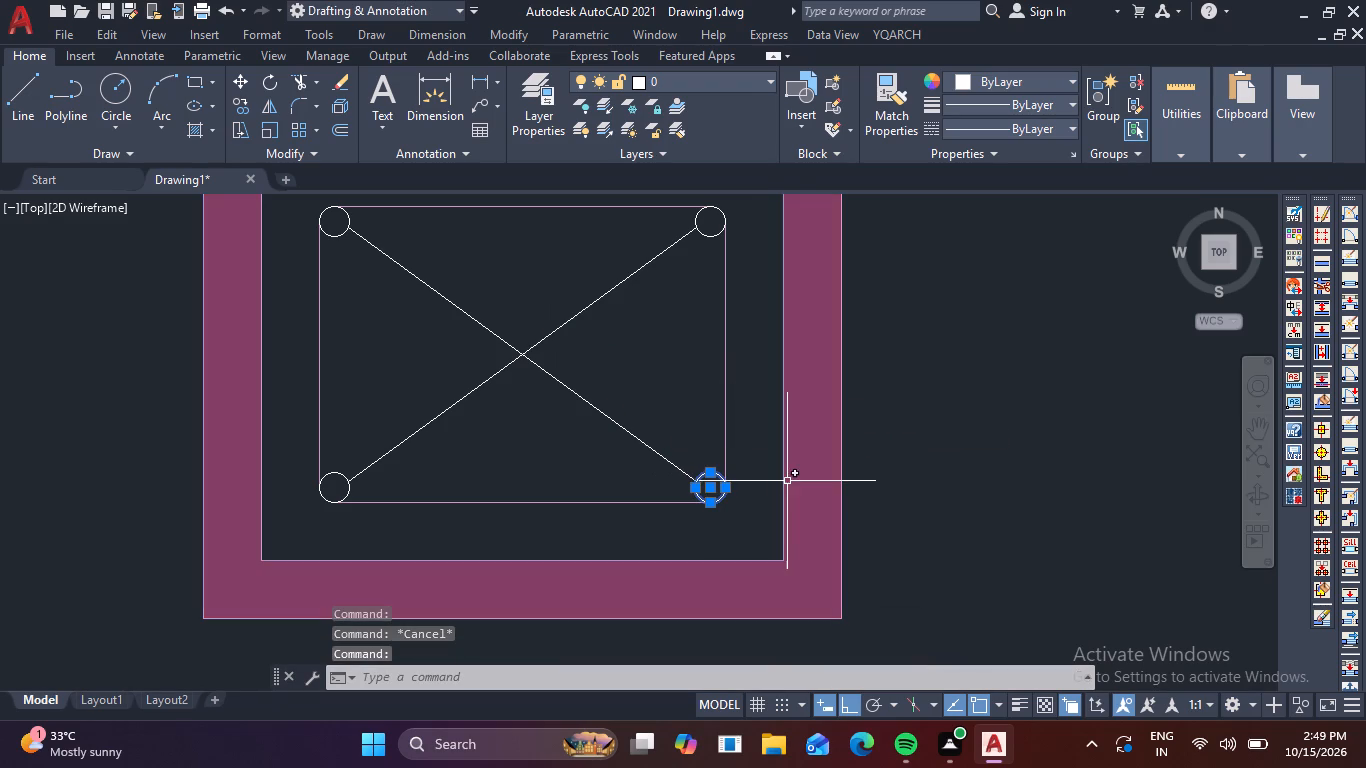
key("c")
key("o")
key("space")
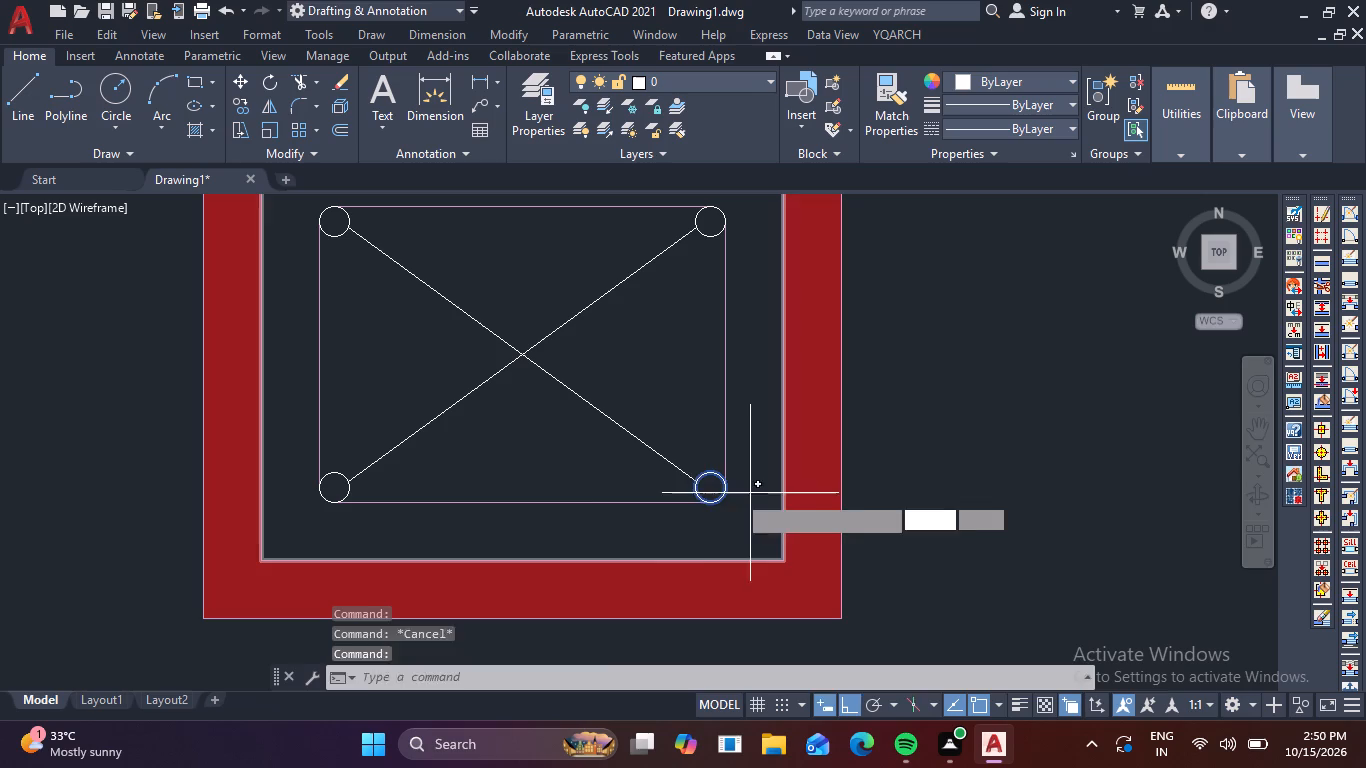
left_click(709, 490)
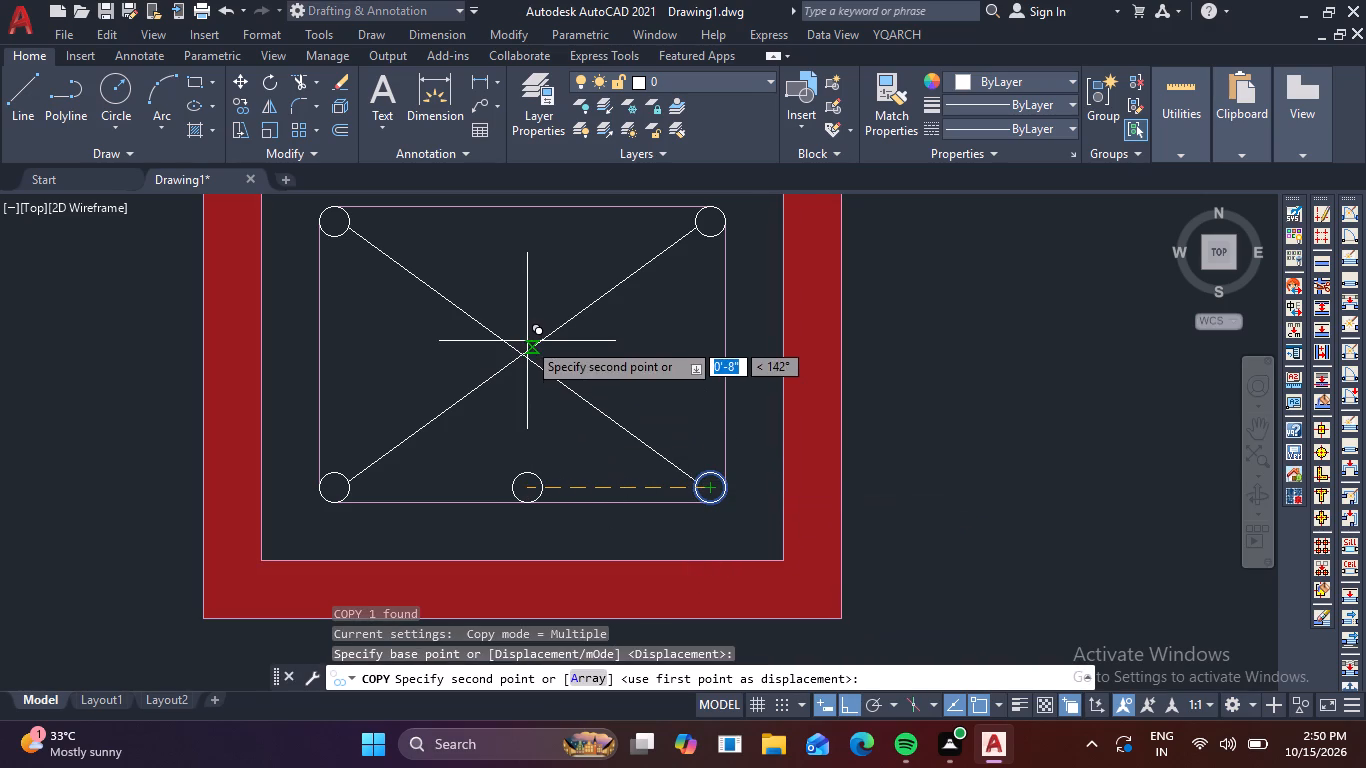
left_click(522, 356)
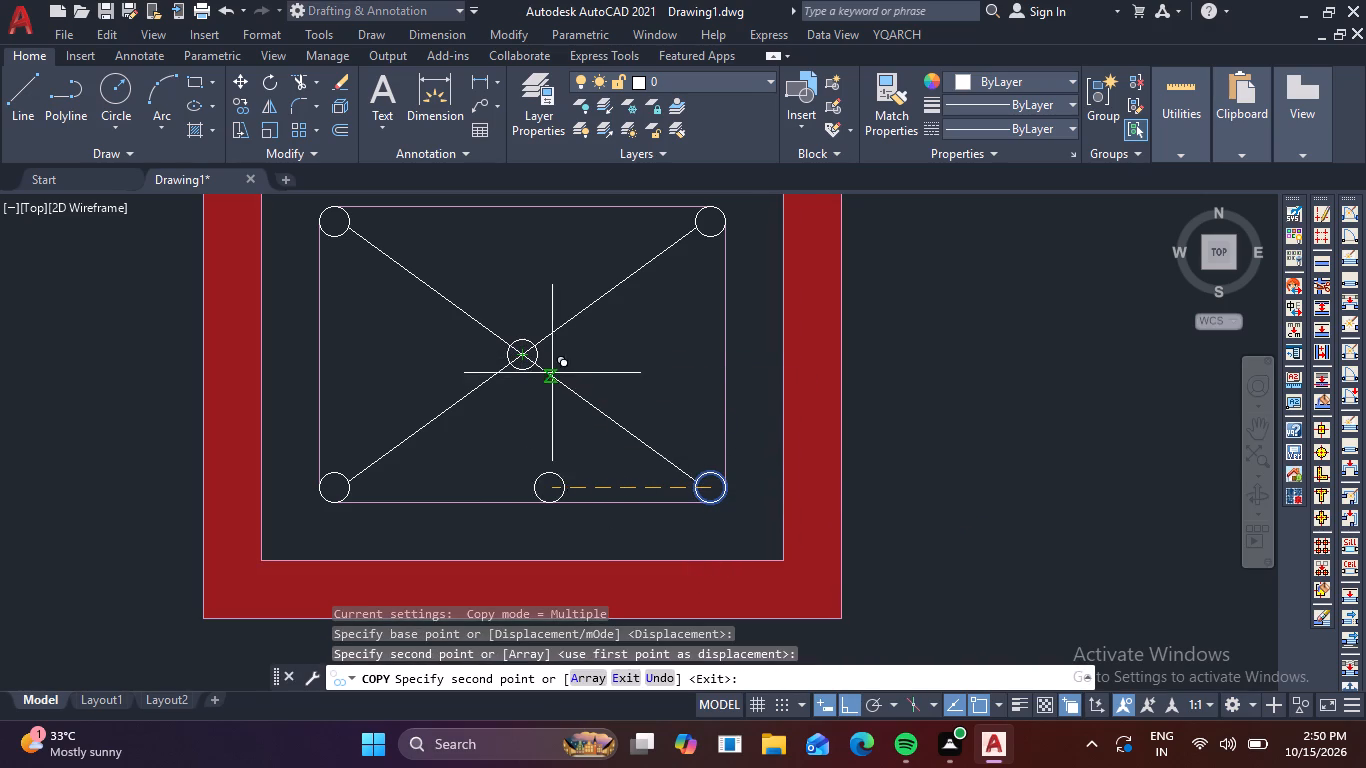
key("Escape")
Trim all diagonal segments inside the central circle of the middle frame.
key("t")
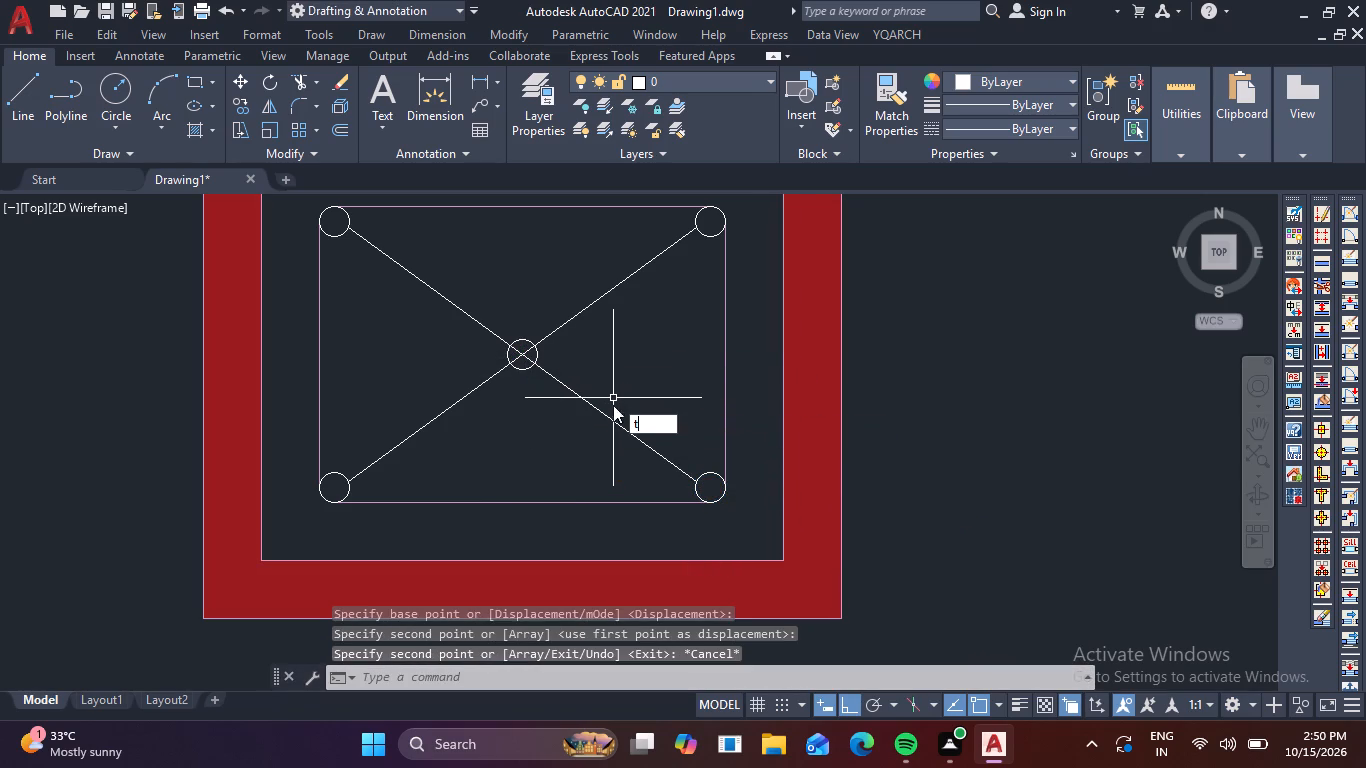
key("r")
key("space")
scroll(523, 345, "up", 3)
left_click(510, 356)
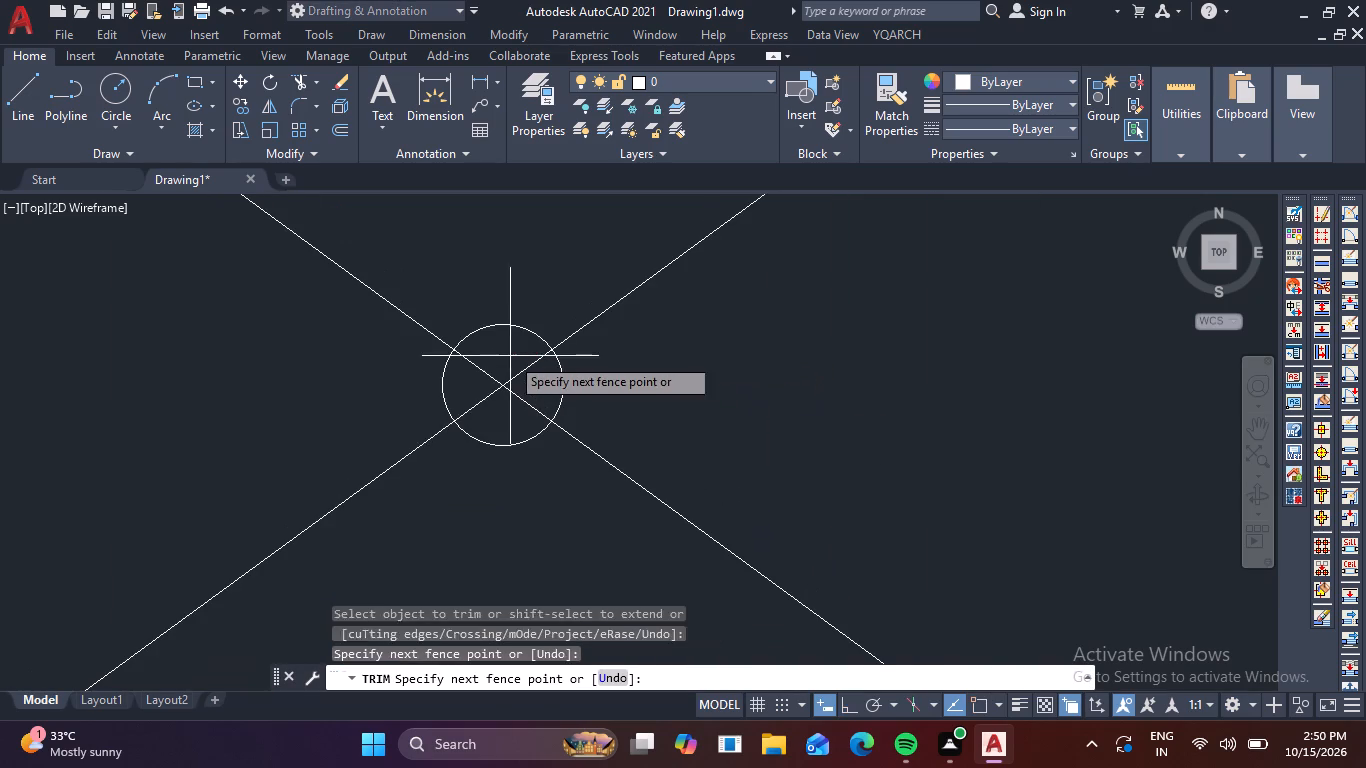
left_click(478, 402)
left_click(499, 408)
left_click(485, 391)
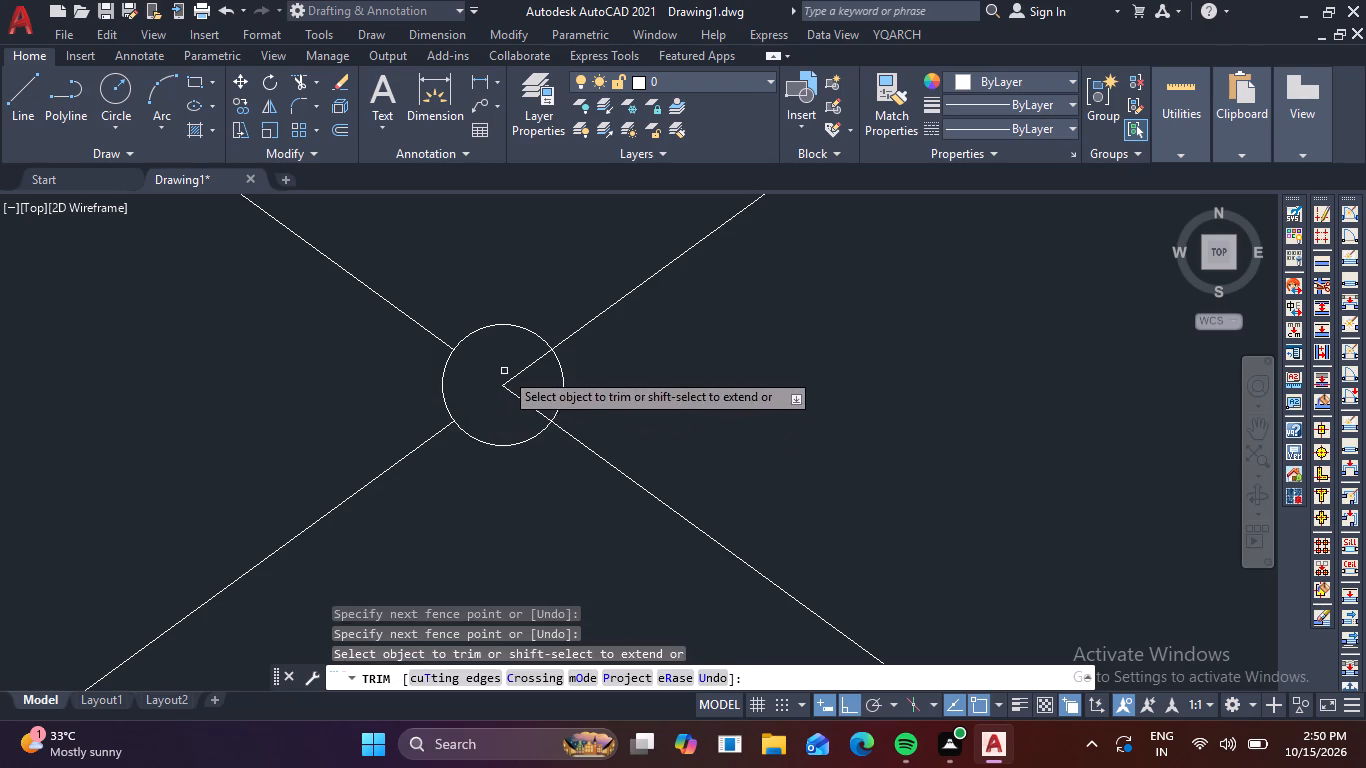
left_click(505, 370)
left_click(526, 379)
left_click_drag(526, 382, 525, 392)
left_click(518, 401)
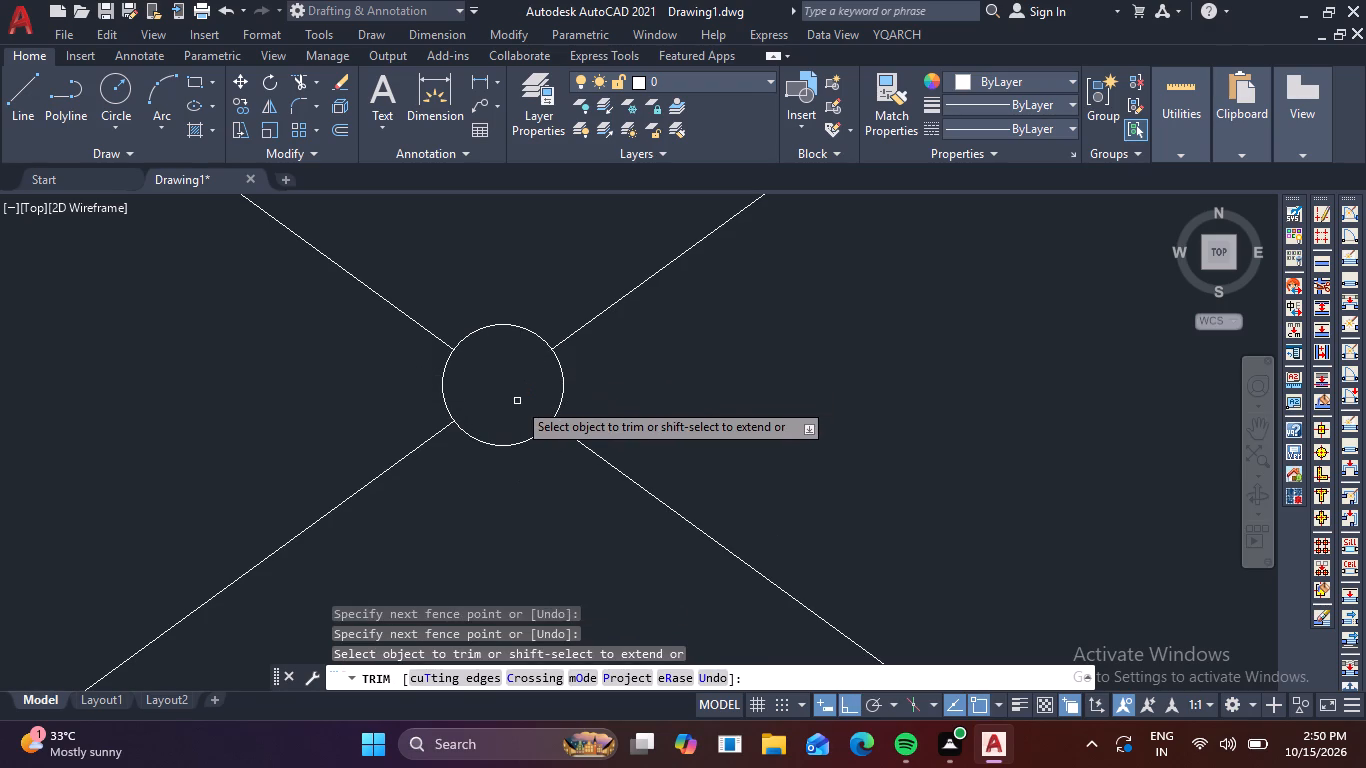
key("Escape")
Hatch the central circle and the four corner circles with a solid fill in colour 153,27,30.
key("h")
key("space")
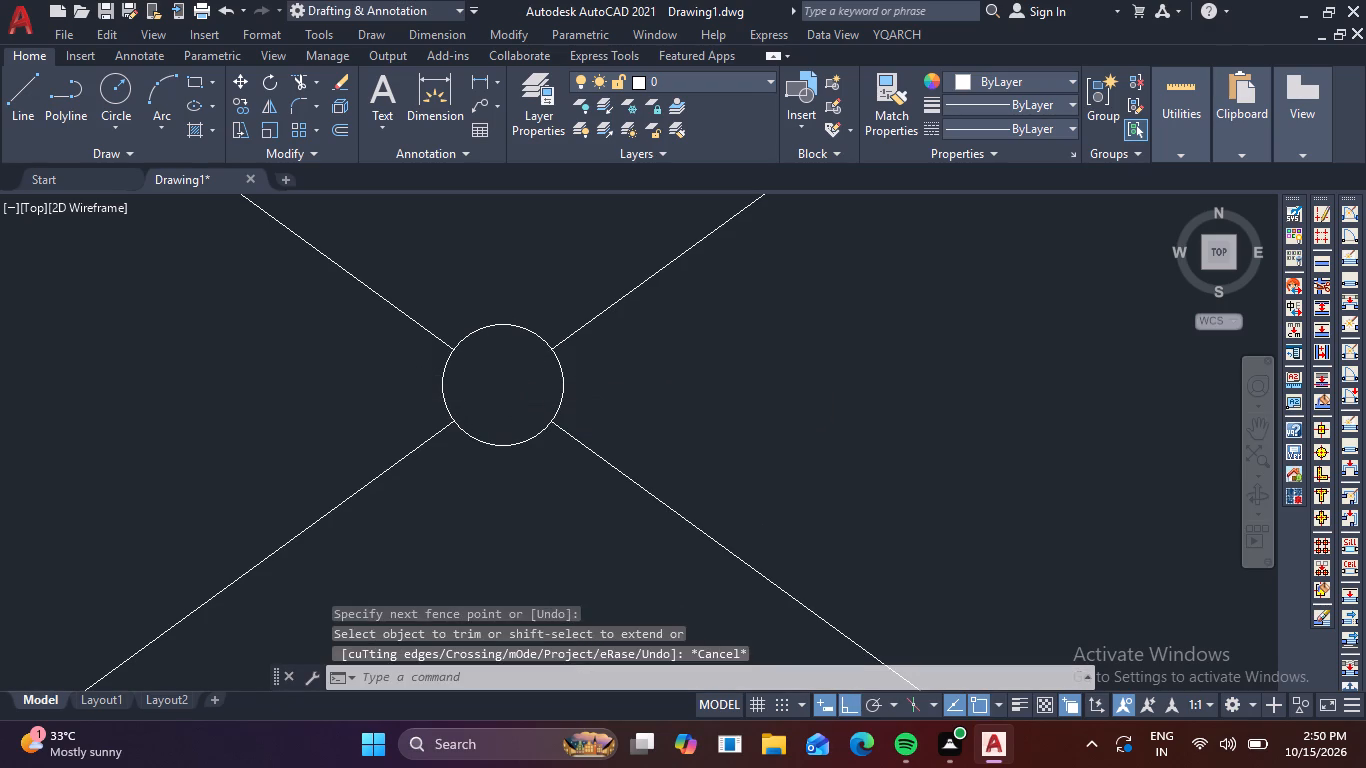
scroll(506, 403, "down", 3)
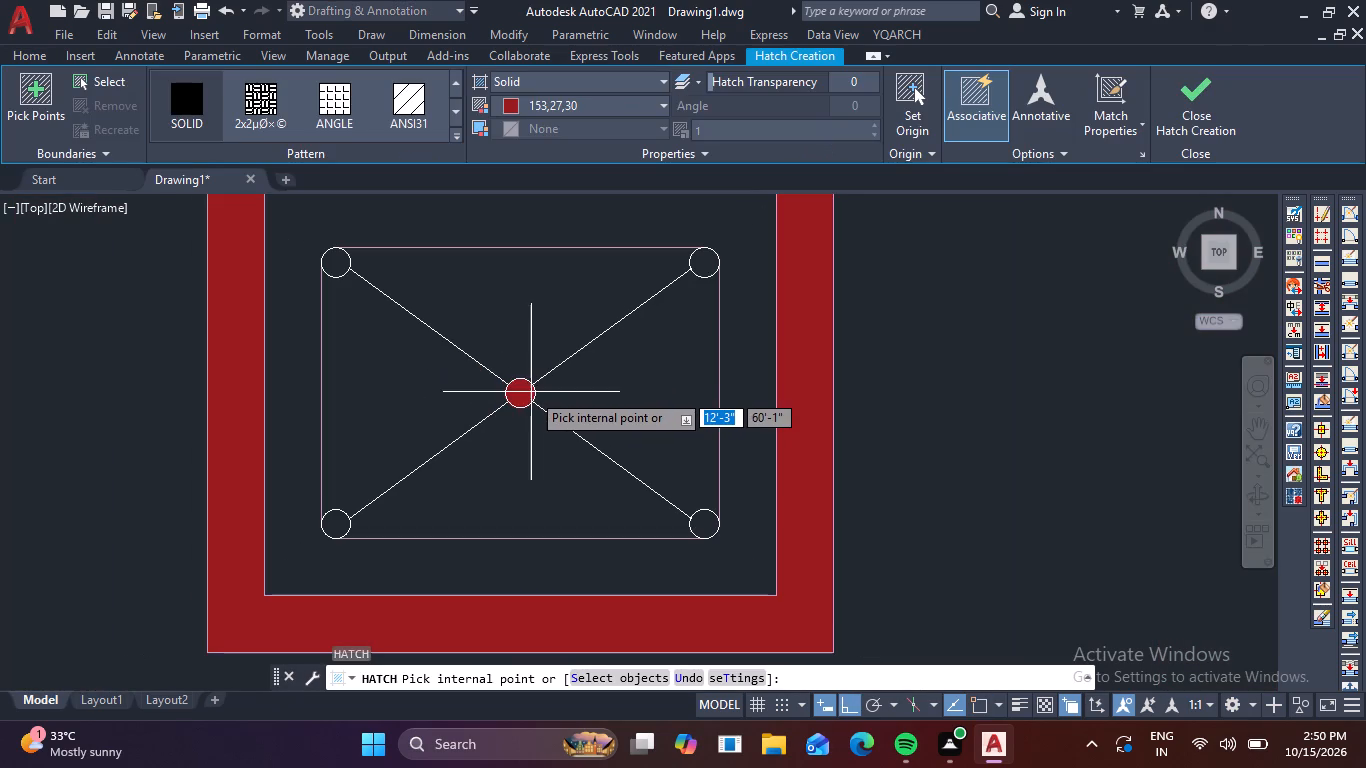
left_click(515, 399)
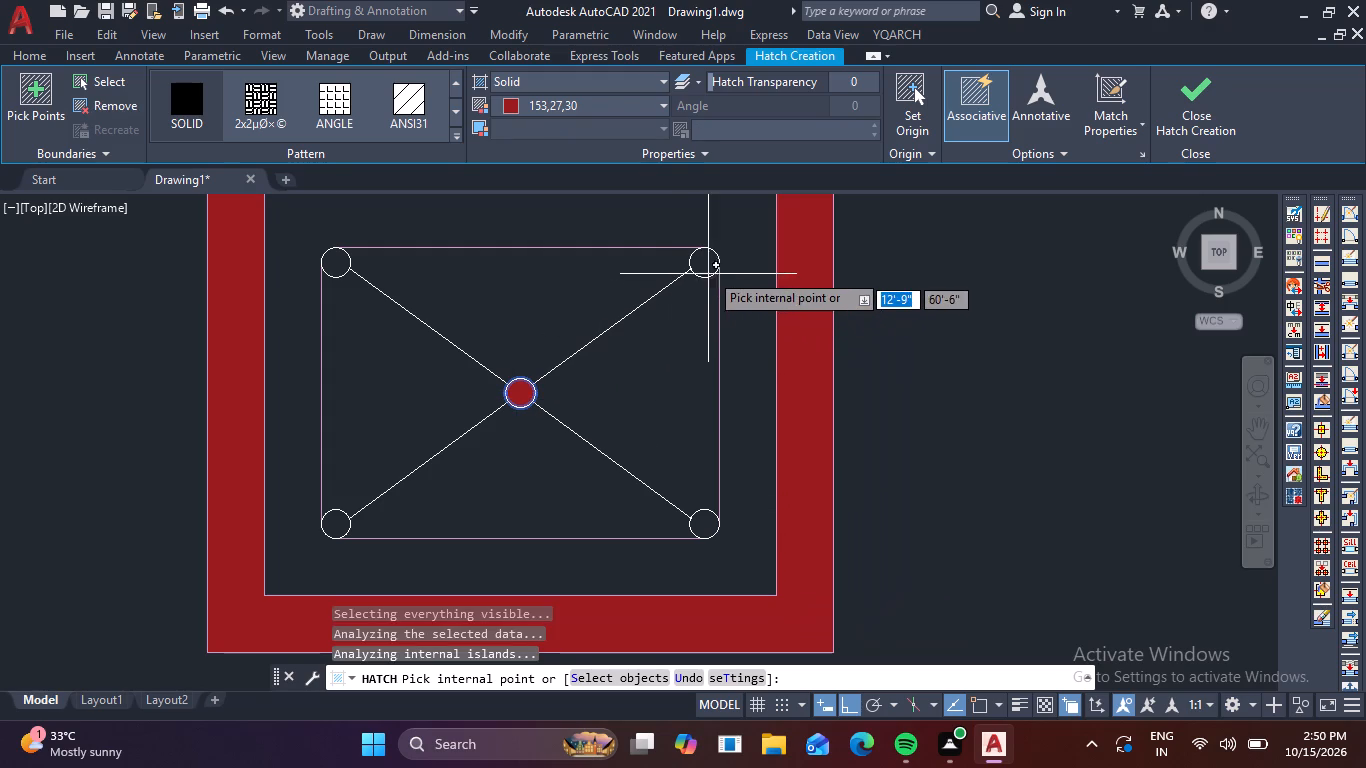
left_click(712, 261)
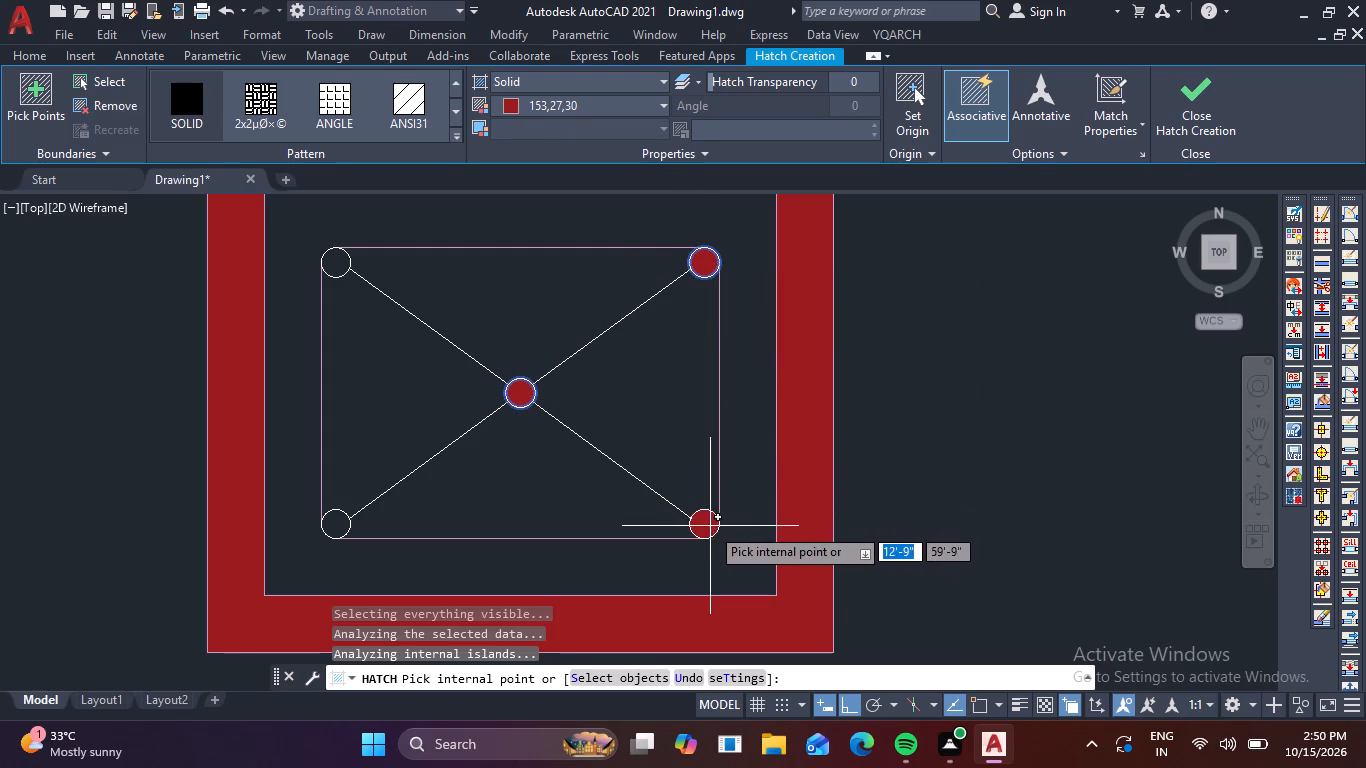
left_click(710, 526)
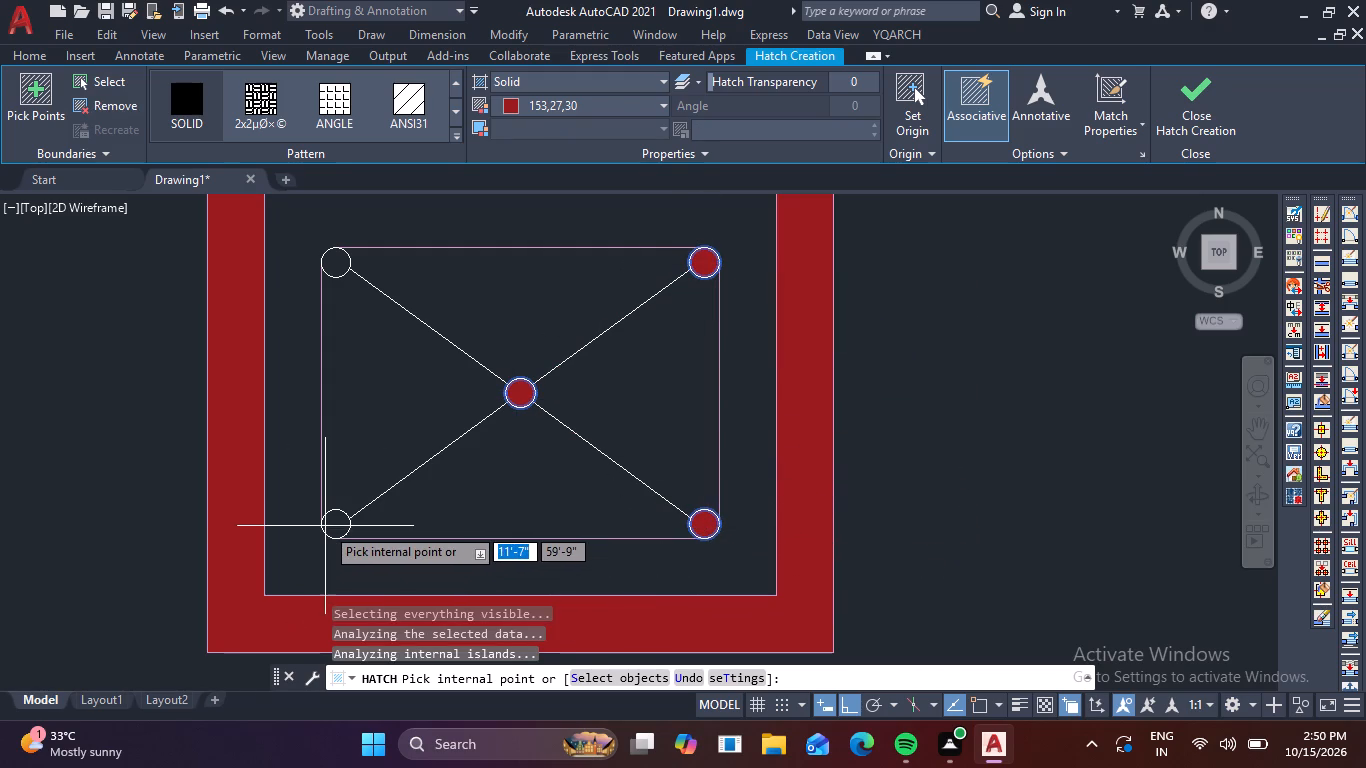
left_click(325, 527)
left_click(323, 260)
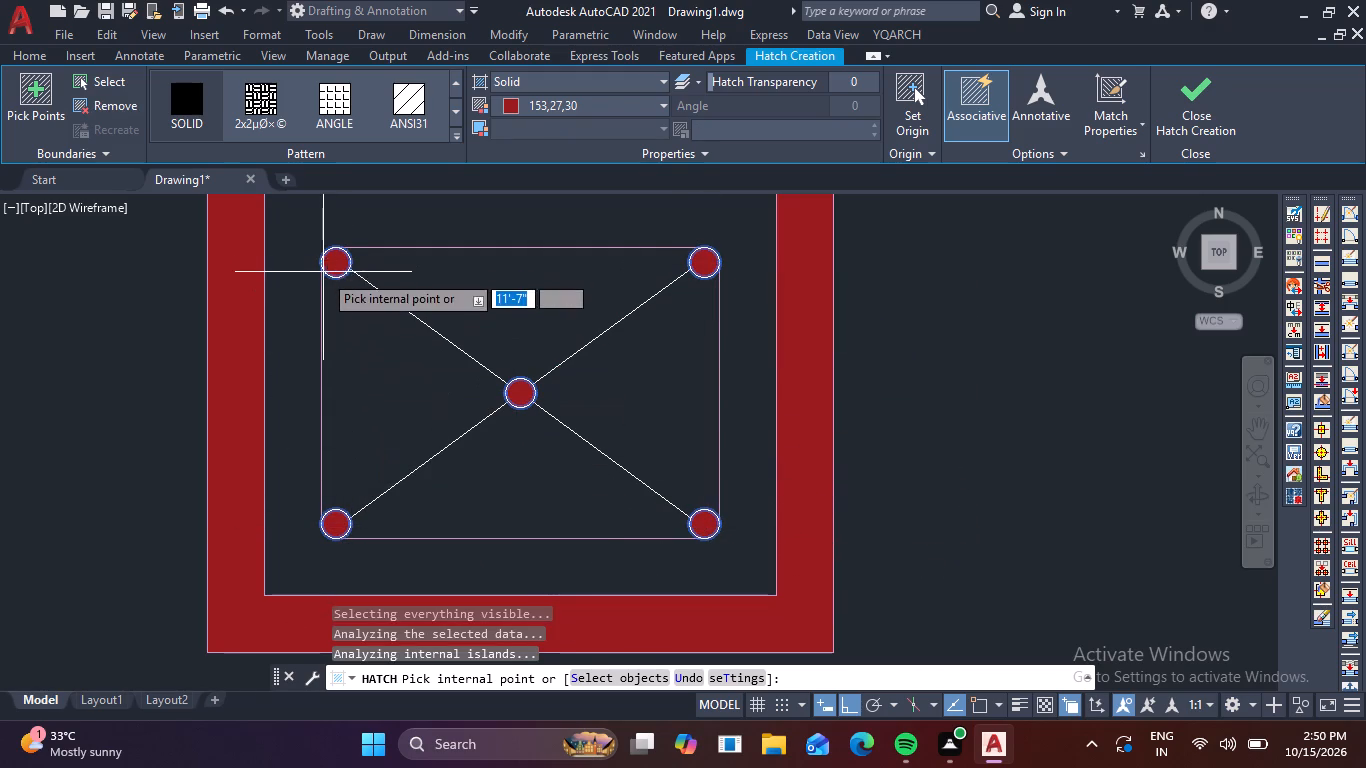
left_click(1216, 105)
Set the colour of the middle frame's four innermost rectangle edges and four diagonal segments to 153,27,30.
left_click_drag(651, 402, 652, 391)
left_click(614, 327)
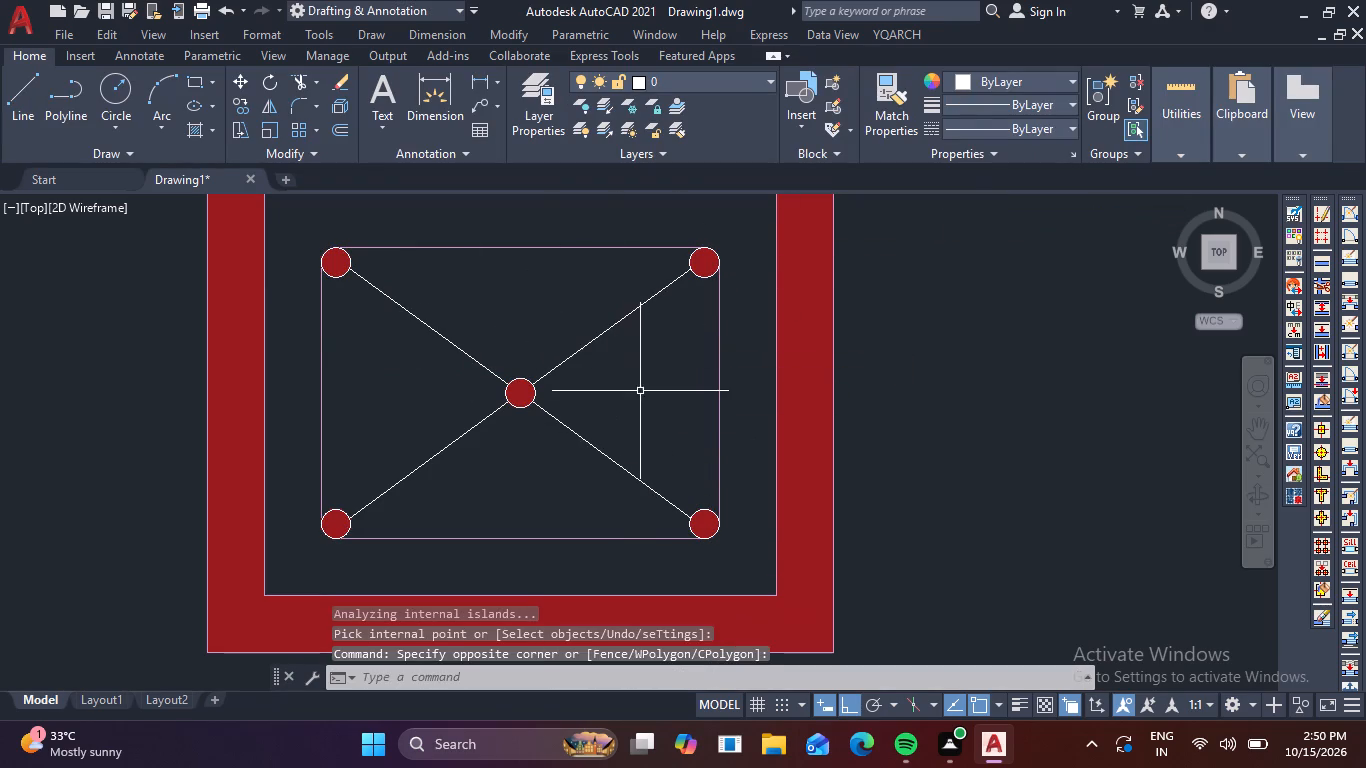
left_click_drag(628, 353, 629, 335)
left_click(602, 309)
left_click(741, 384)
left_click(692, 382)
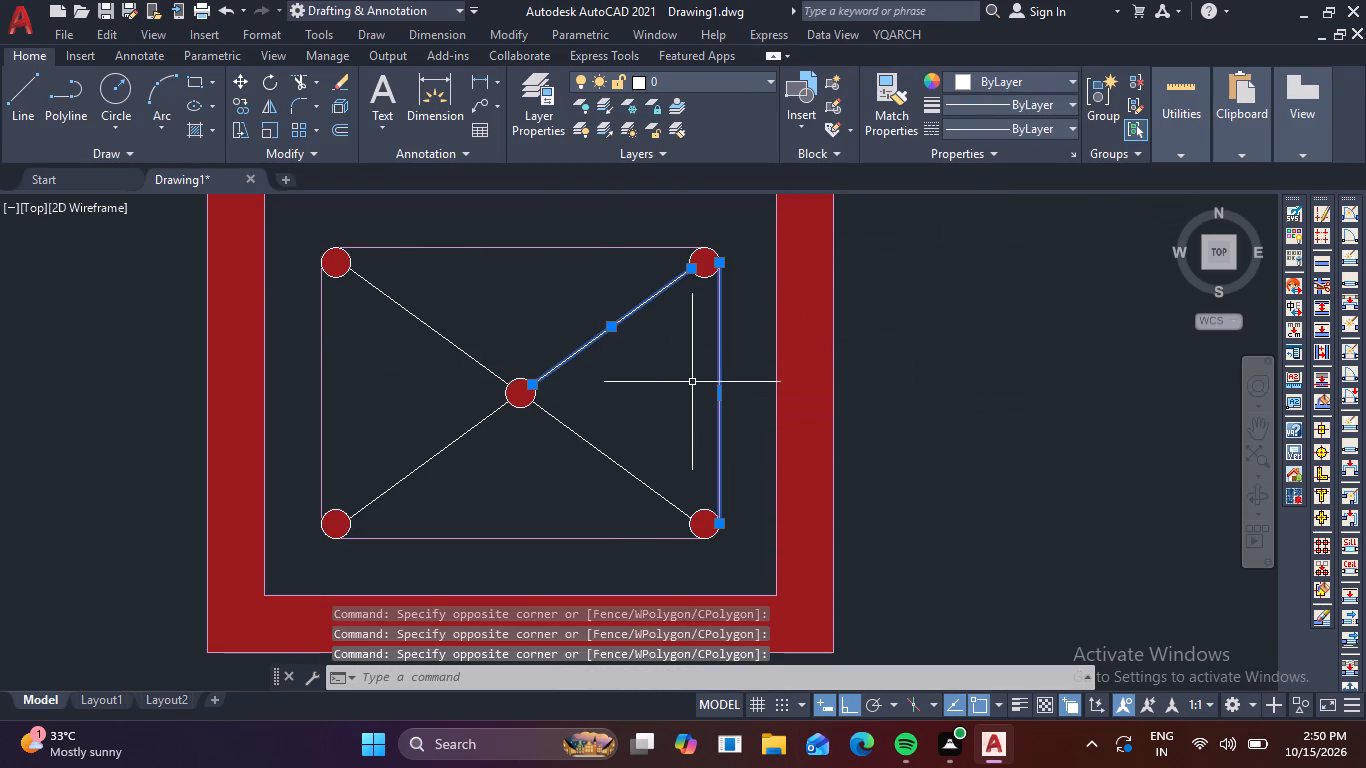
left_click(562, 274)
left_click(539, 235)
left_click_drag(627, 423, 605, 436)
left_click(539, 485)
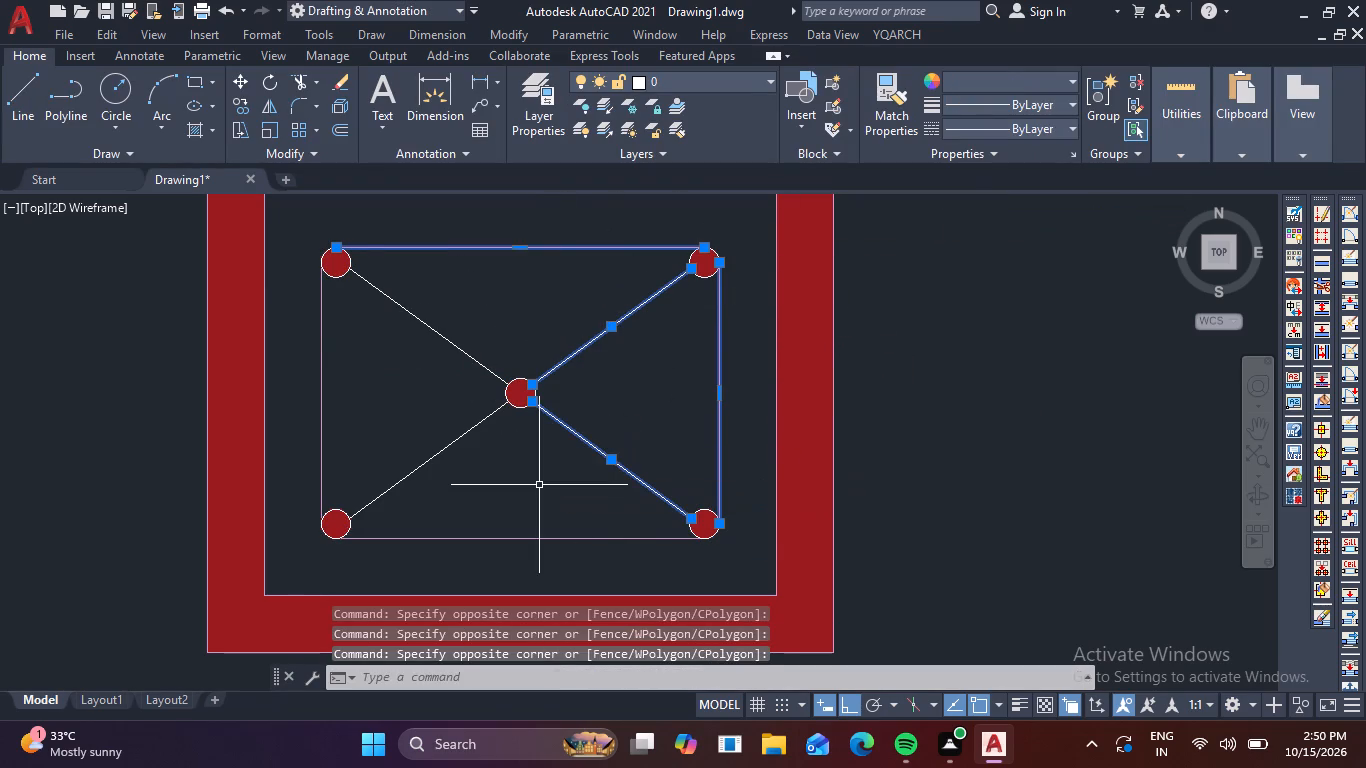
left_click_drag(501, 457, 478, 442)
left_click(427, 410)
left_click_drag(449, 360, 454, 341)
left_click(444, 283)
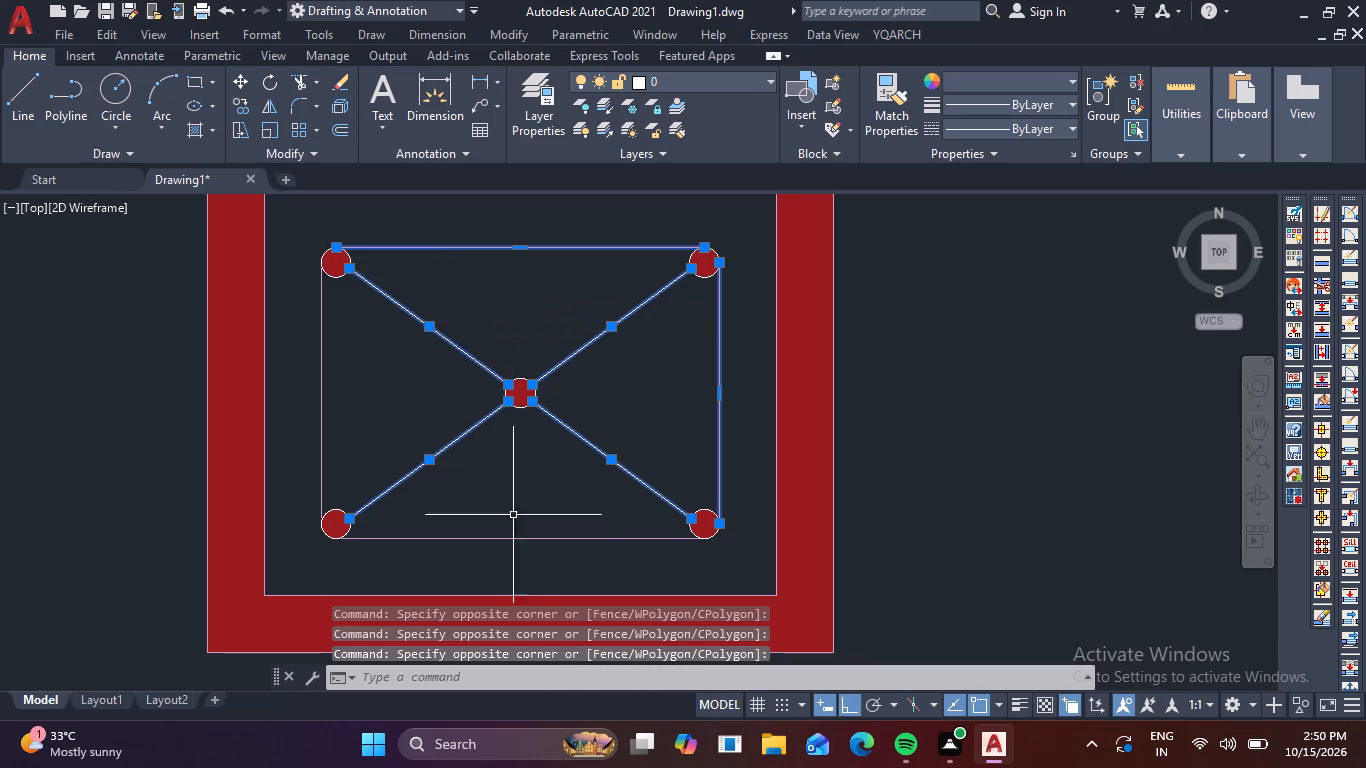
left_click_drag(562, 571, 556, 552)
left_click(526, 507)
left_click_drag(371, 441, 362, 436)
left_click(313, 412)
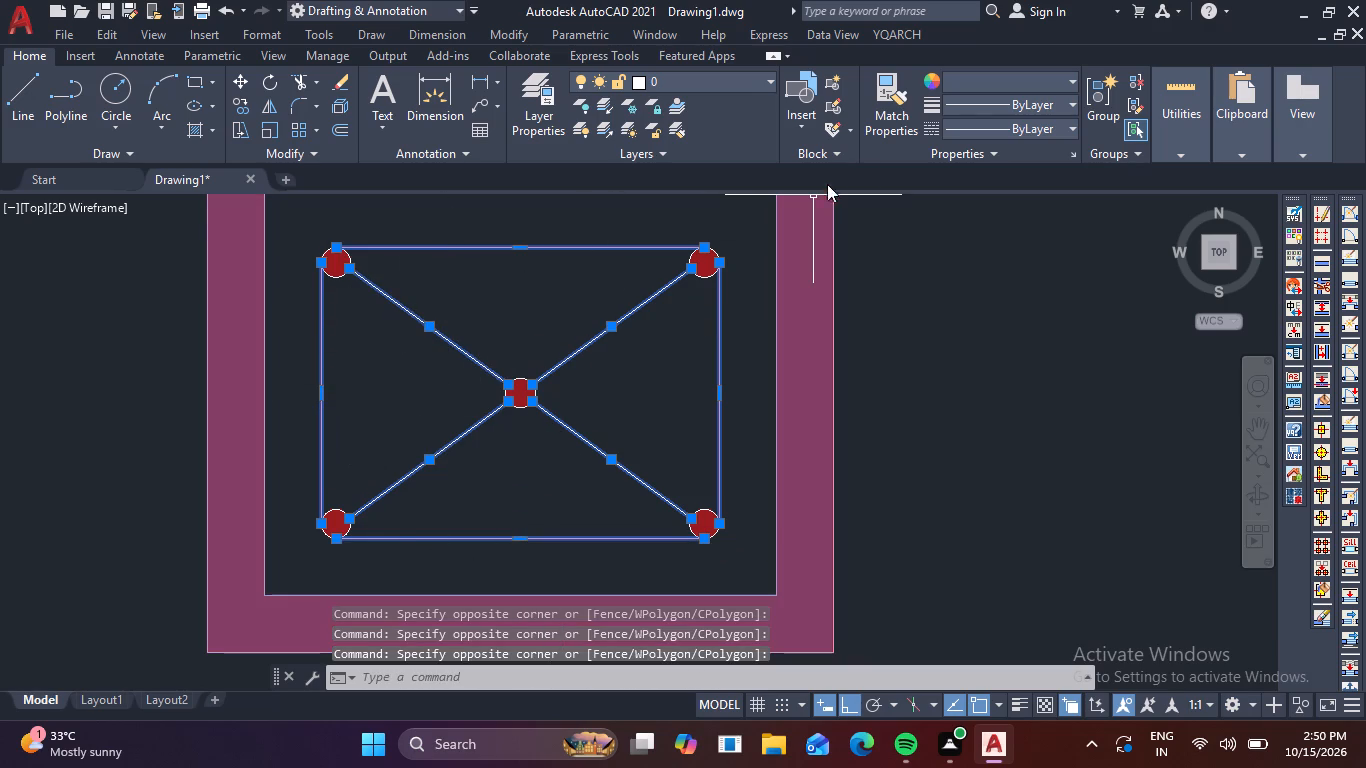
left_click(1075, 80)
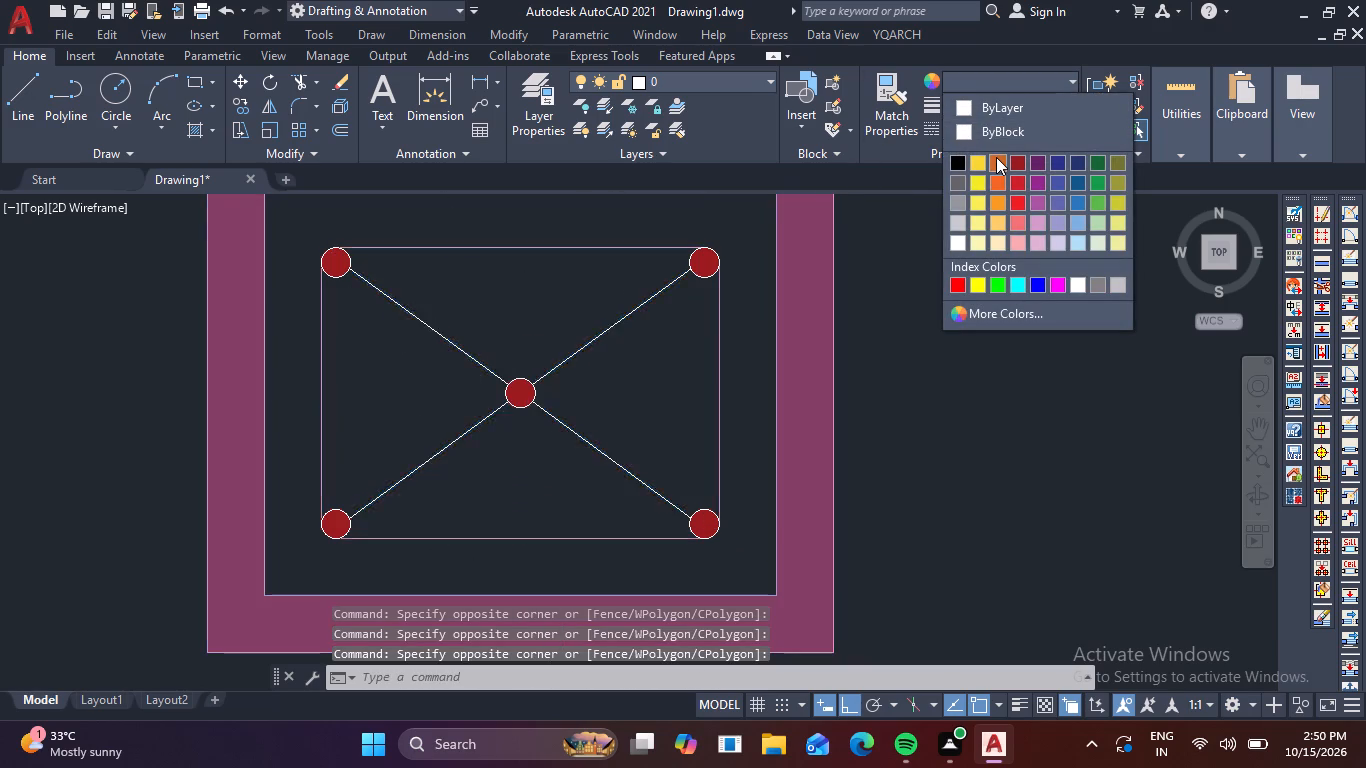
left_click(1021, 160)
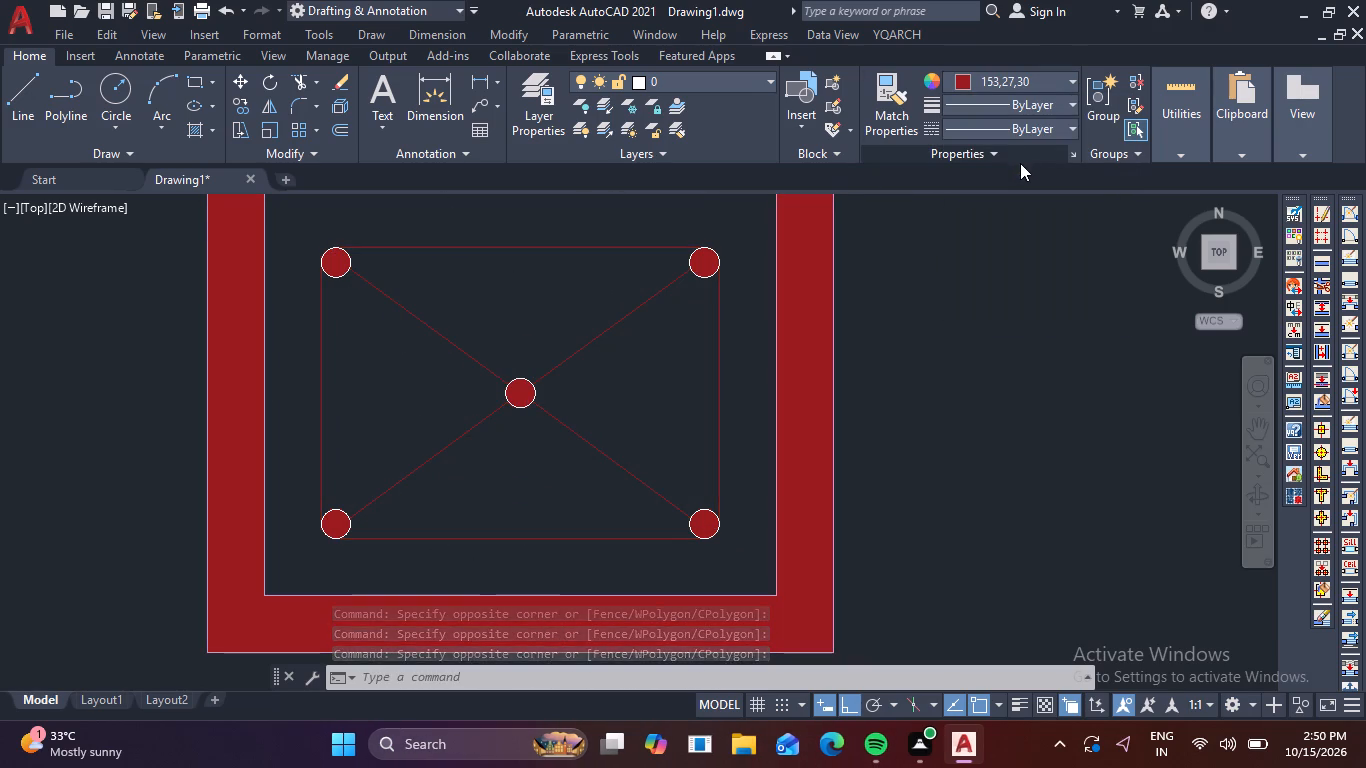
key("Escape")
key("Escape")
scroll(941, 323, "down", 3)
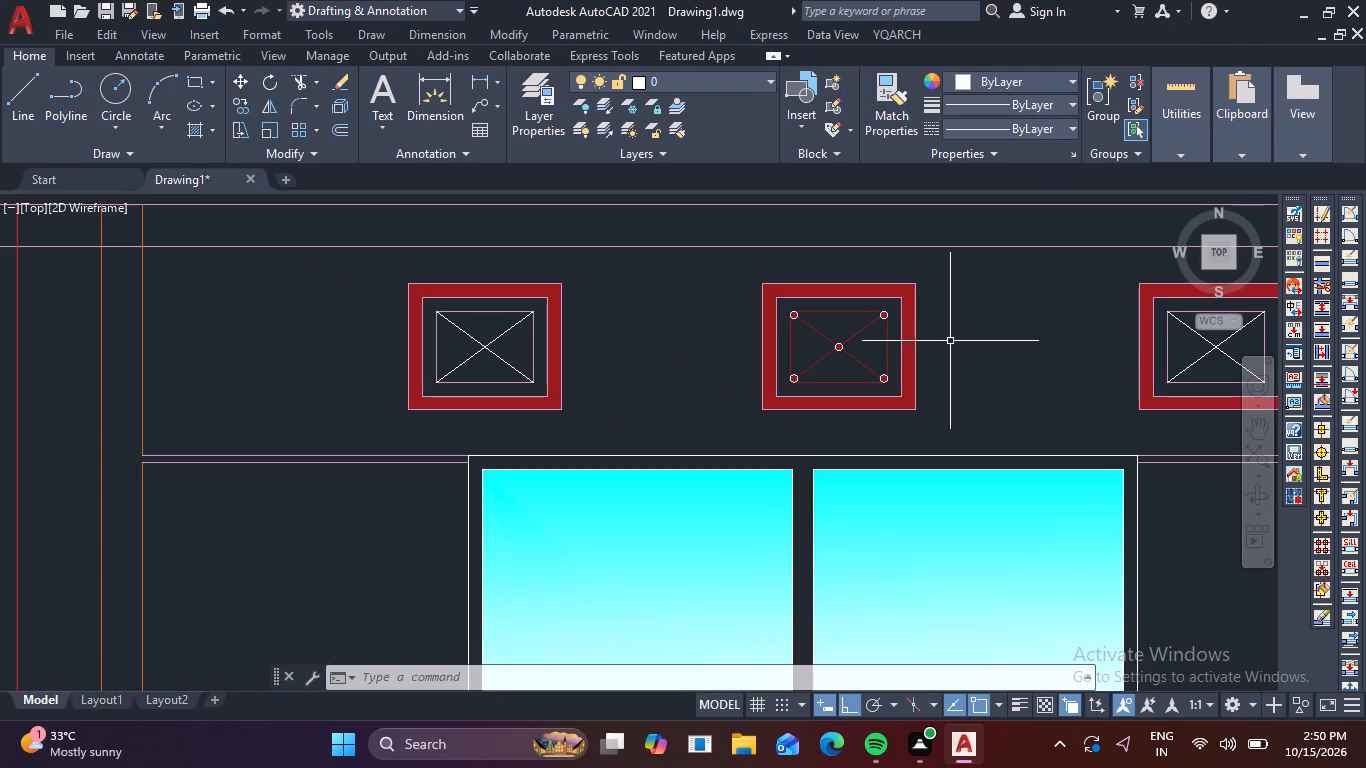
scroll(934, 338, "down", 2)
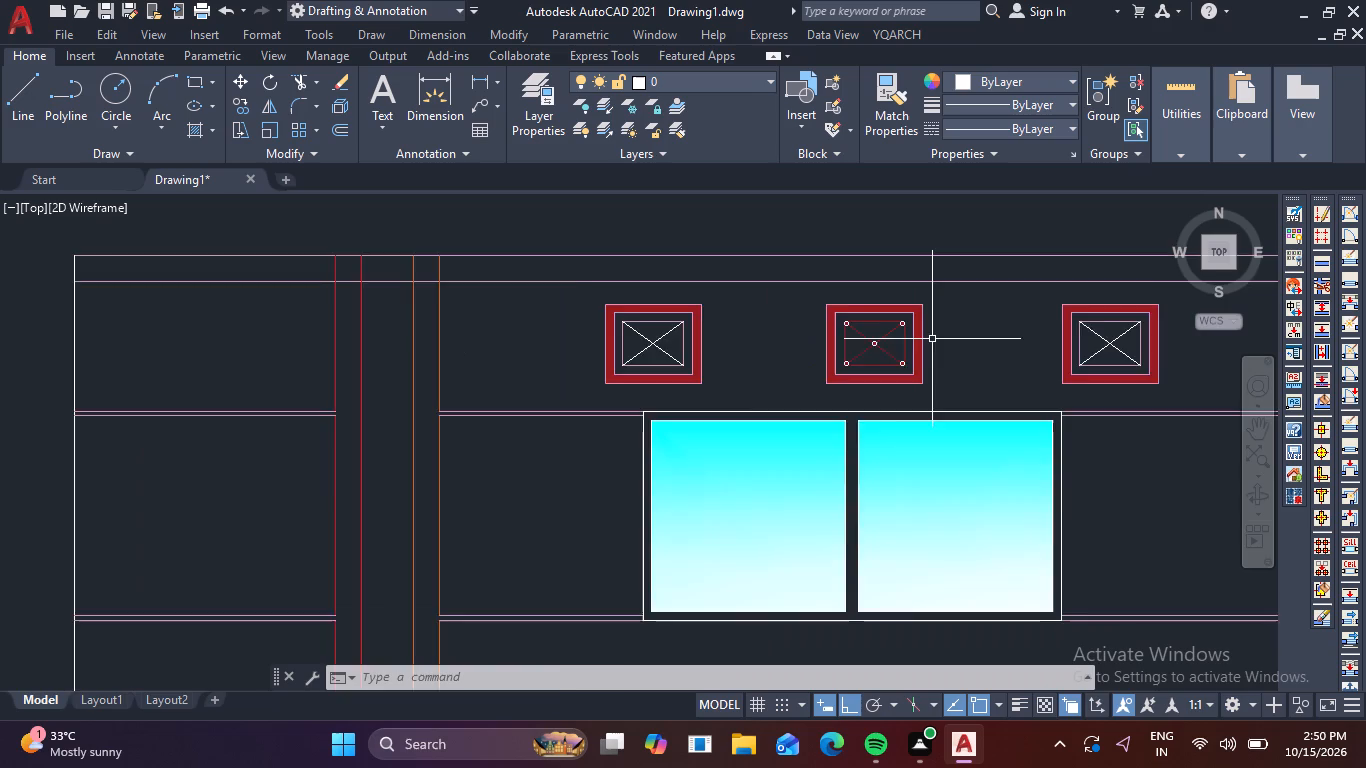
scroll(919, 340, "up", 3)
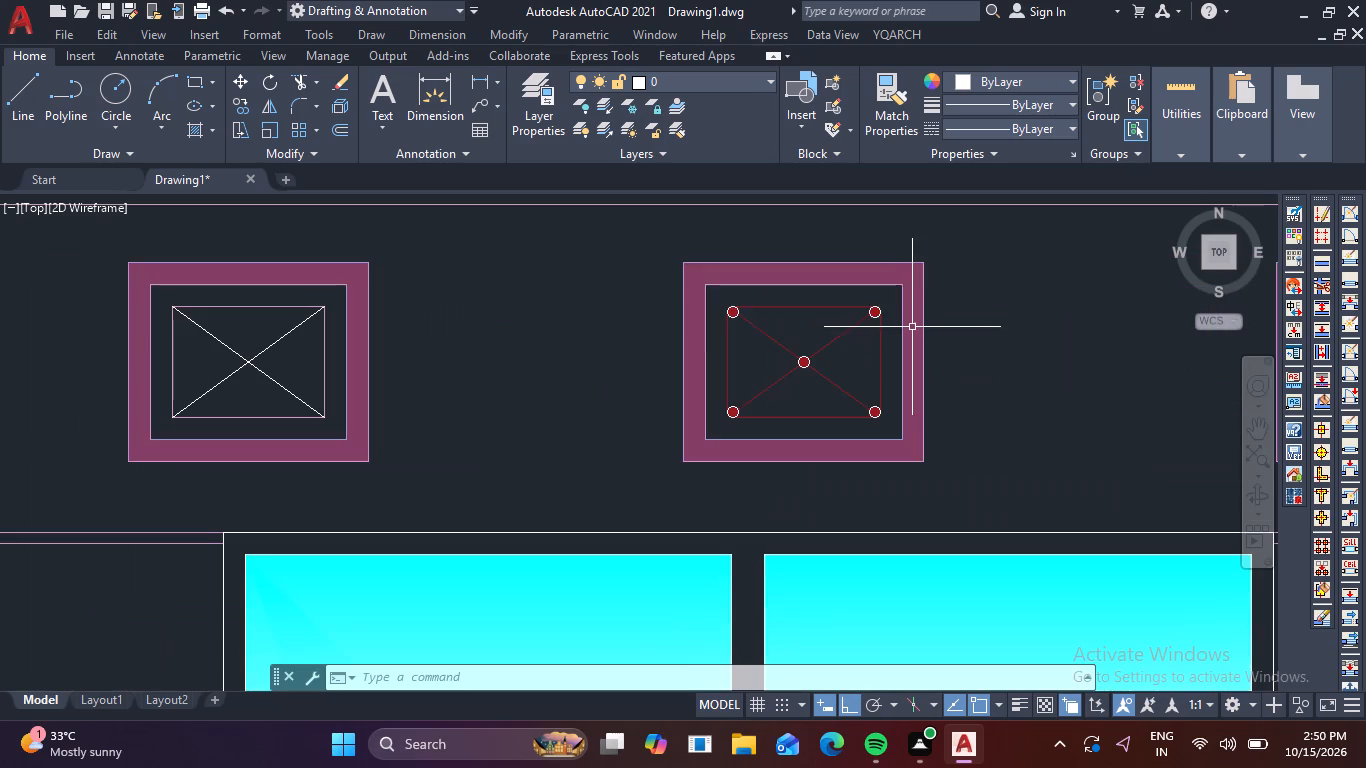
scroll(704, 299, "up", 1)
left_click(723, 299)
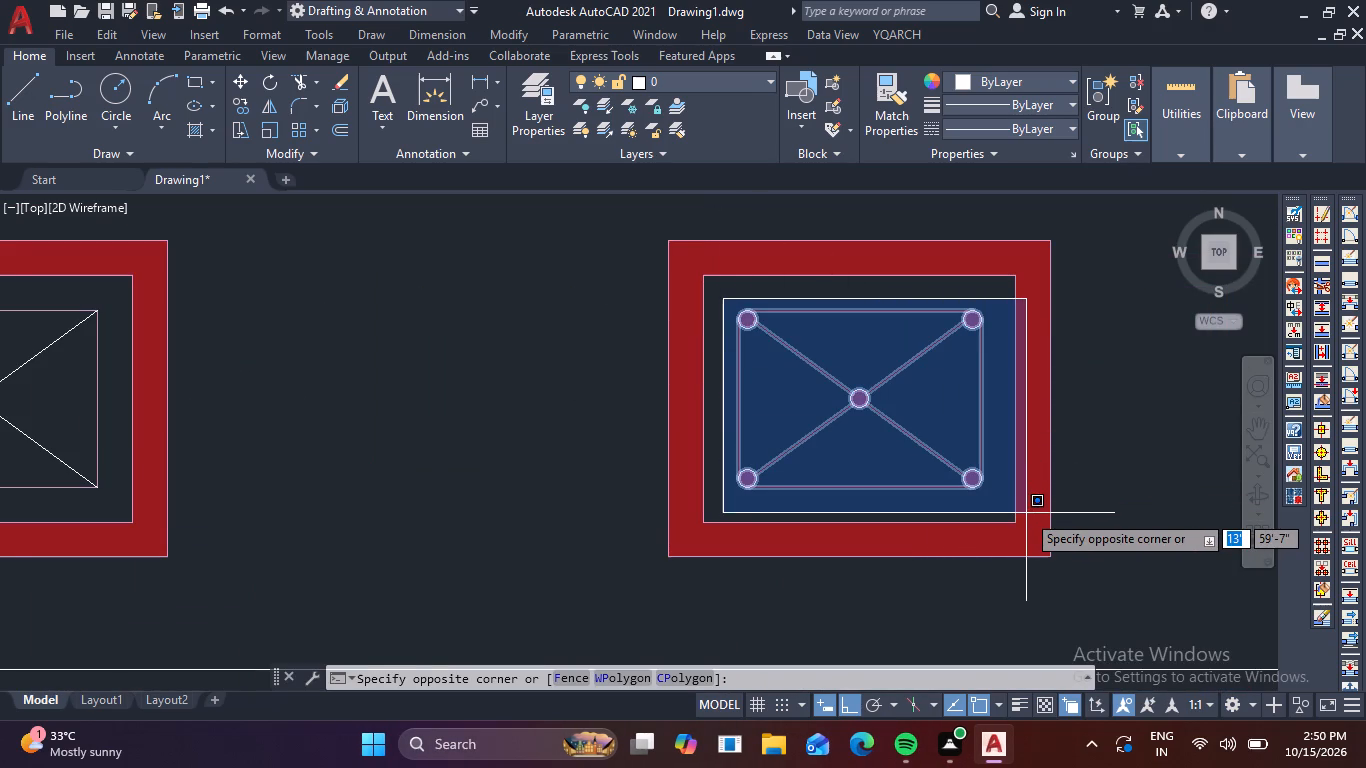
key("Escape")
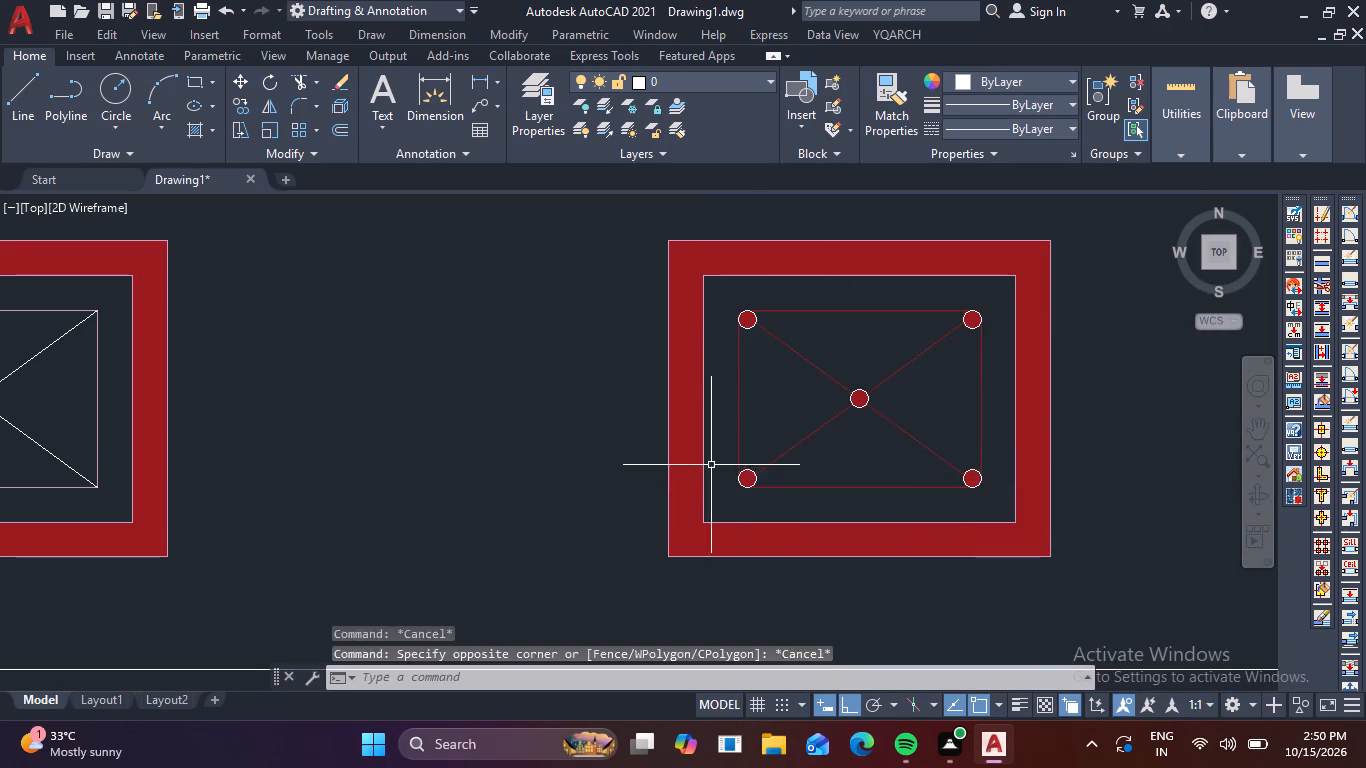
Delete the plain innermost rectangle and its two diagonals from the left red frame.
scroll(704, 465, "down", 3)
scroll(502, 436, "up", 3)
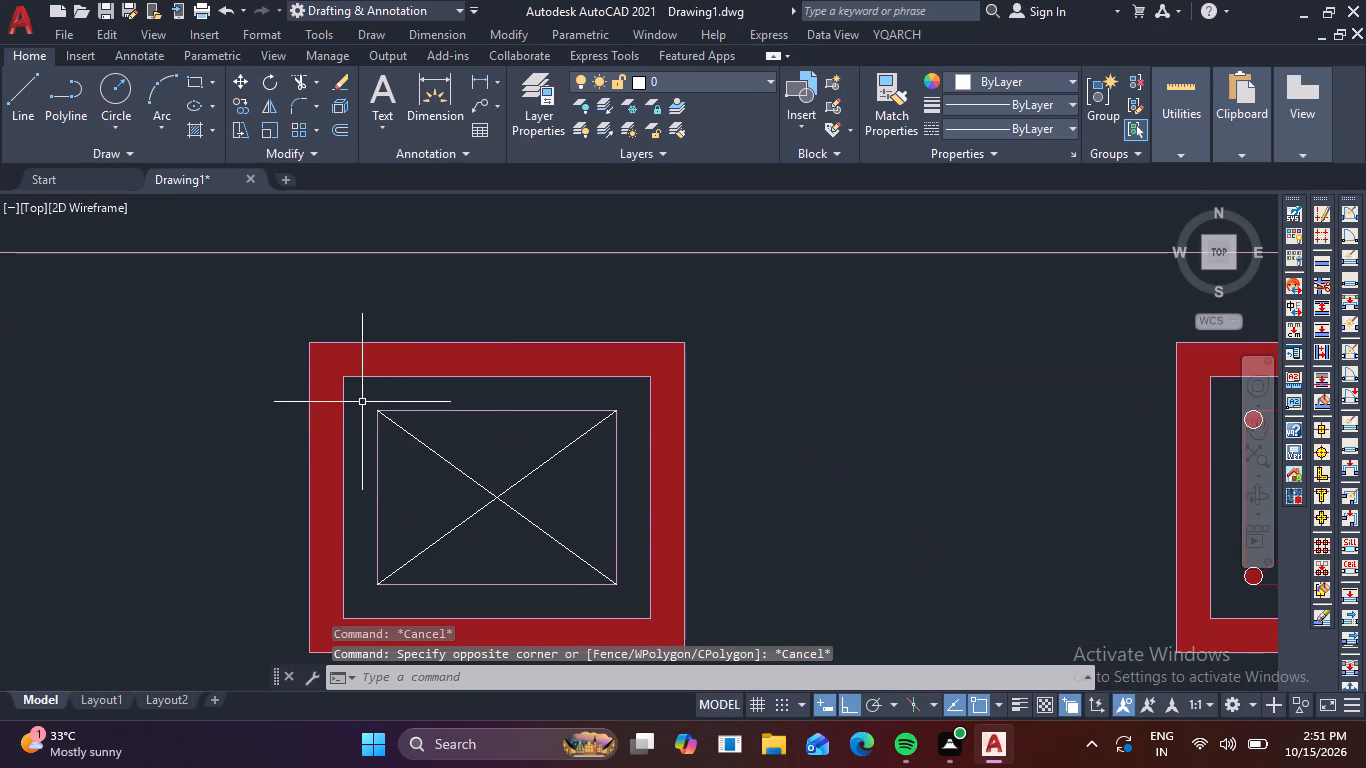
left_click(357, 398)
left_click(650, 598)
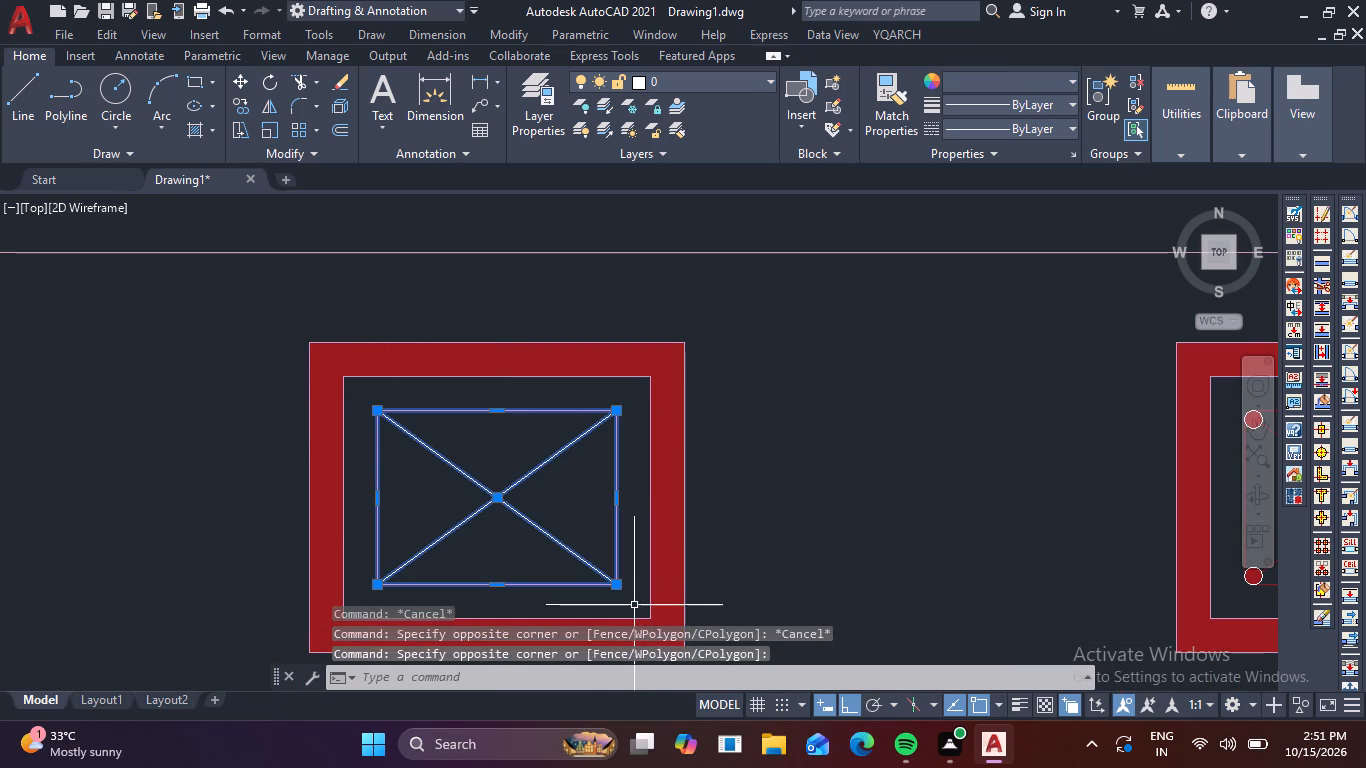
key("Delete")
Delete the plain innermost rectangle and its two diagonals from the right red frame.
scroll(711, 592, "down", 3)
scroll(1063, 552, "up", 3)
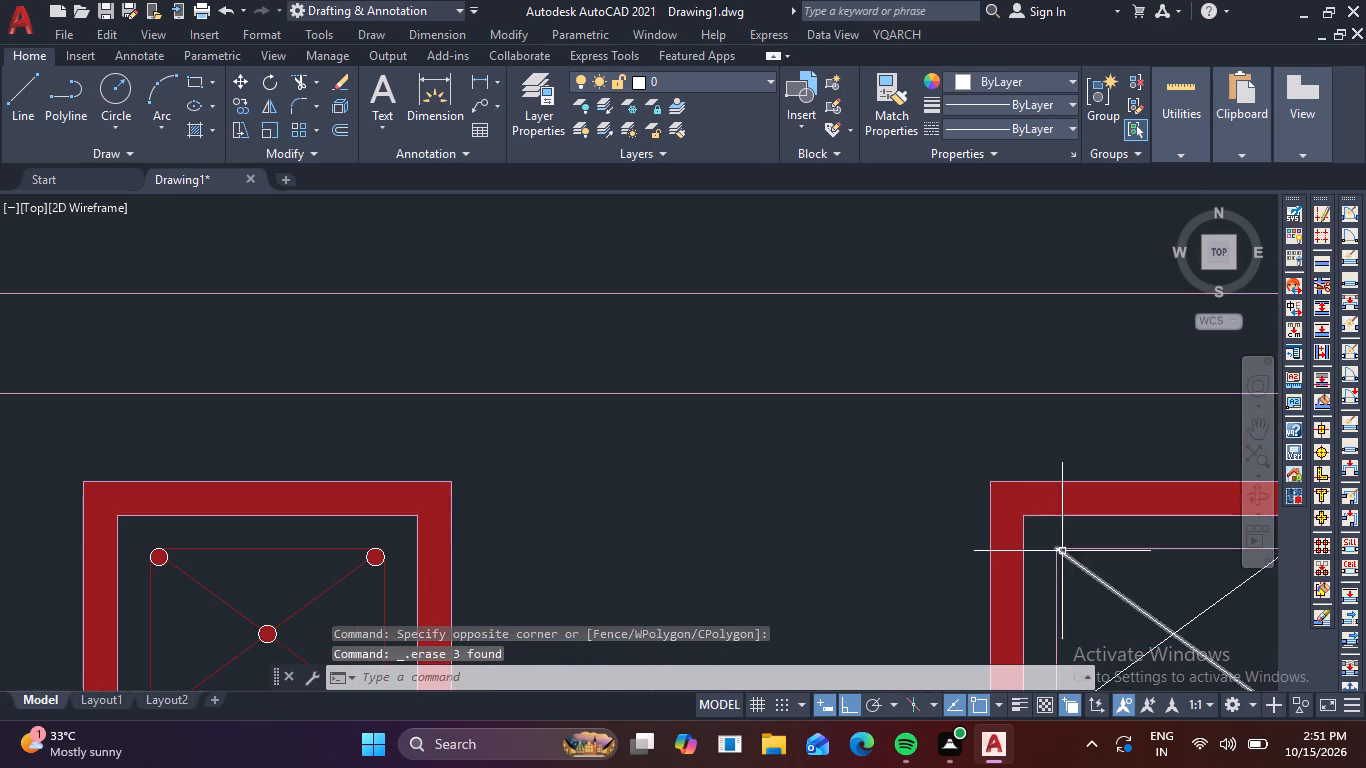
left_click(1032, 528)
middle_click_drag(1055, 539, 725, 377)
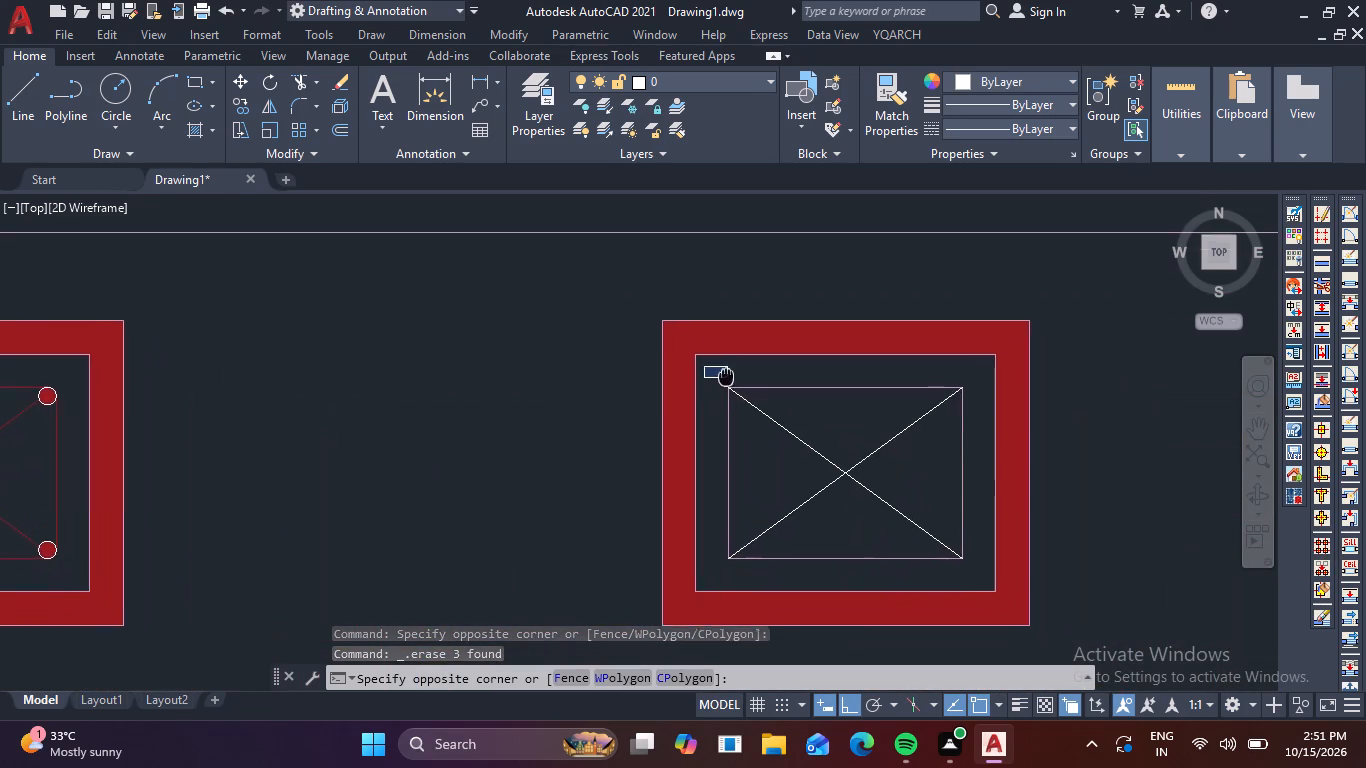
middle_click_drag(725, 377, 723, 376)
left_click(979, 568)
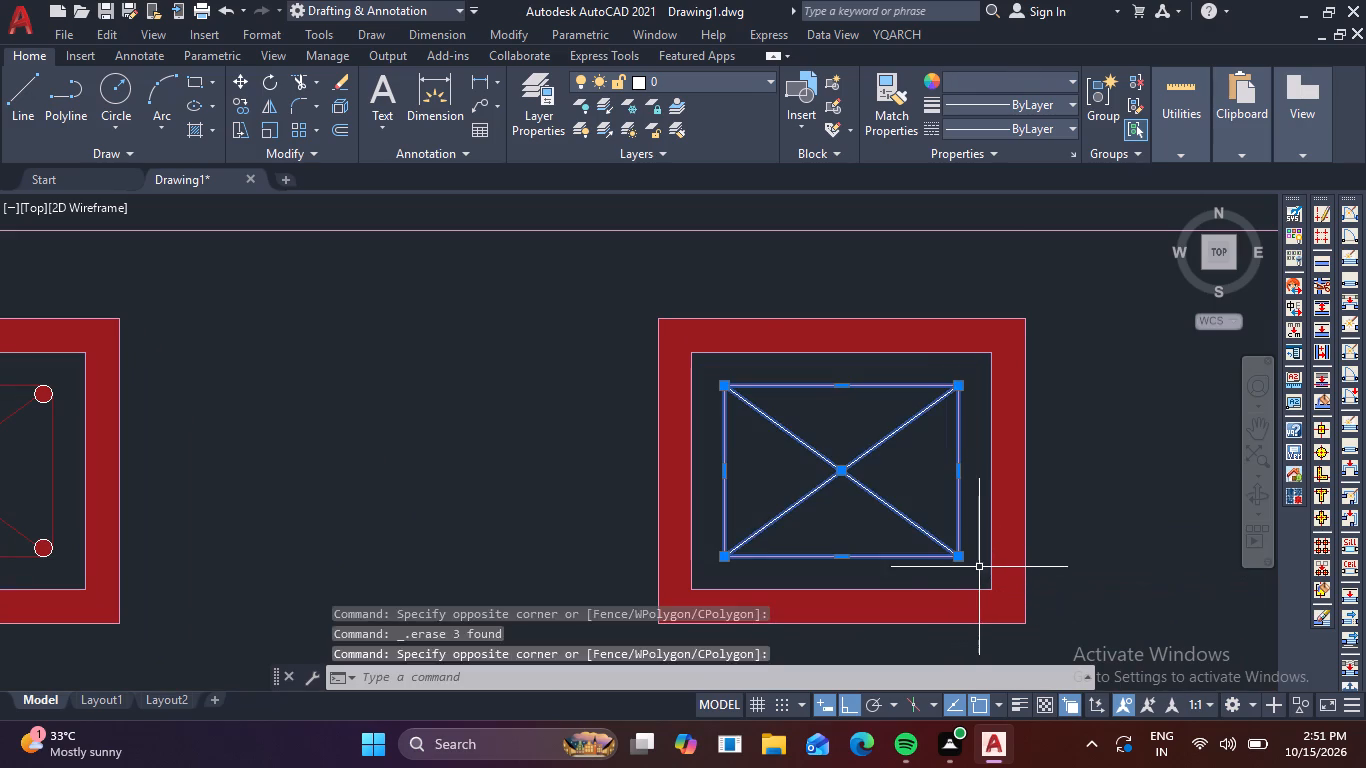
key("Delete")
Copy the middle frame's red ornament of rectangle, diagonals and filled circles into the left and right red frames, aligned by the frames' corners.
scroll(779, 527, "down", 2)
scroll(382, 471, "up", 3)
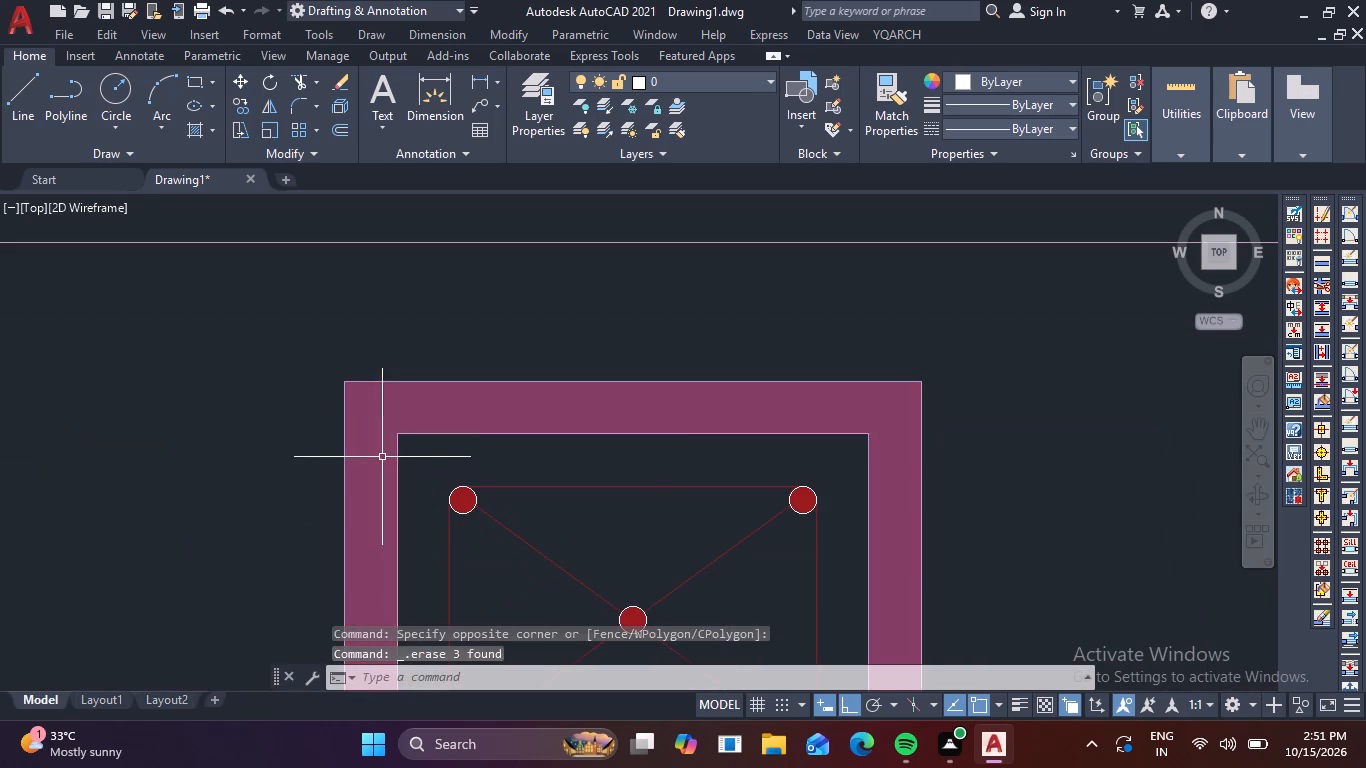
left_click(425, 467)
scroll(629, 544, "down", 2)
middle_click_drag(633, 538, 619, 413)
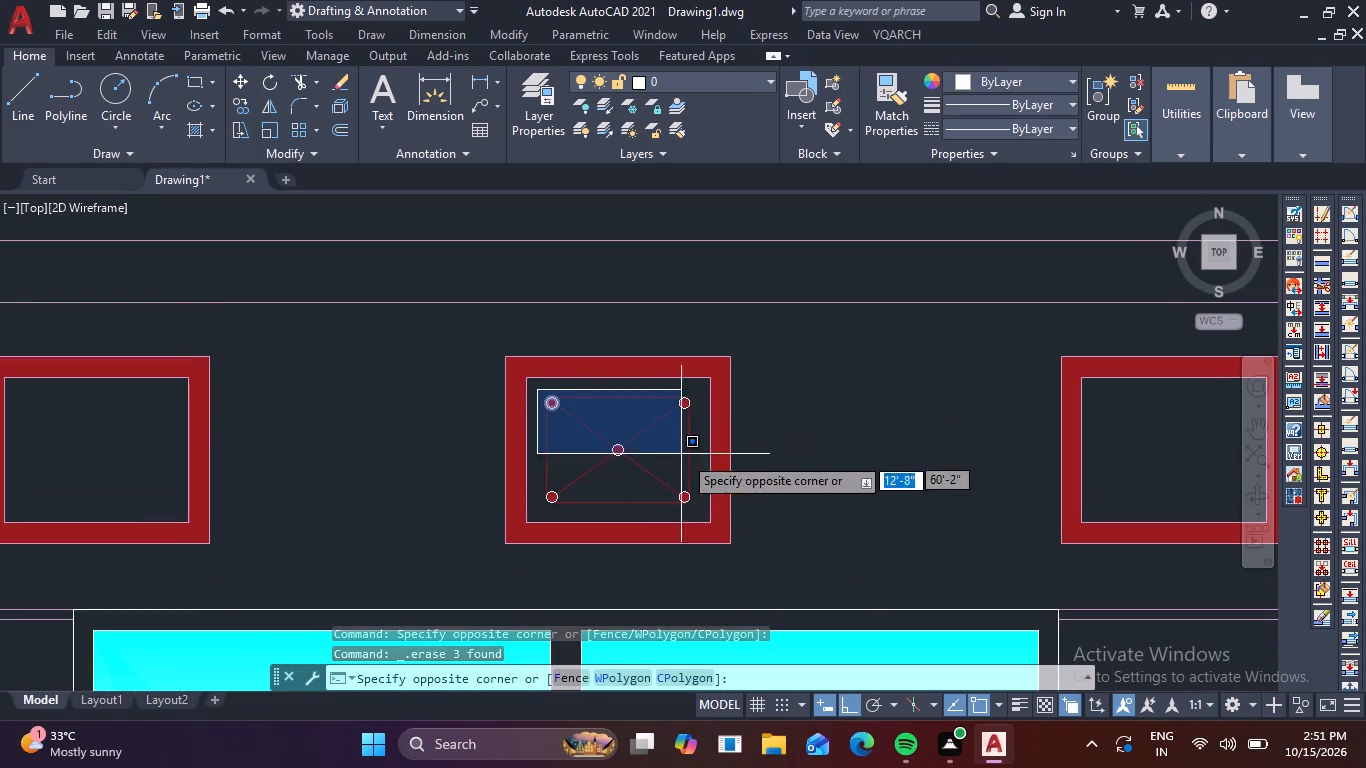
left_click(702, 512)
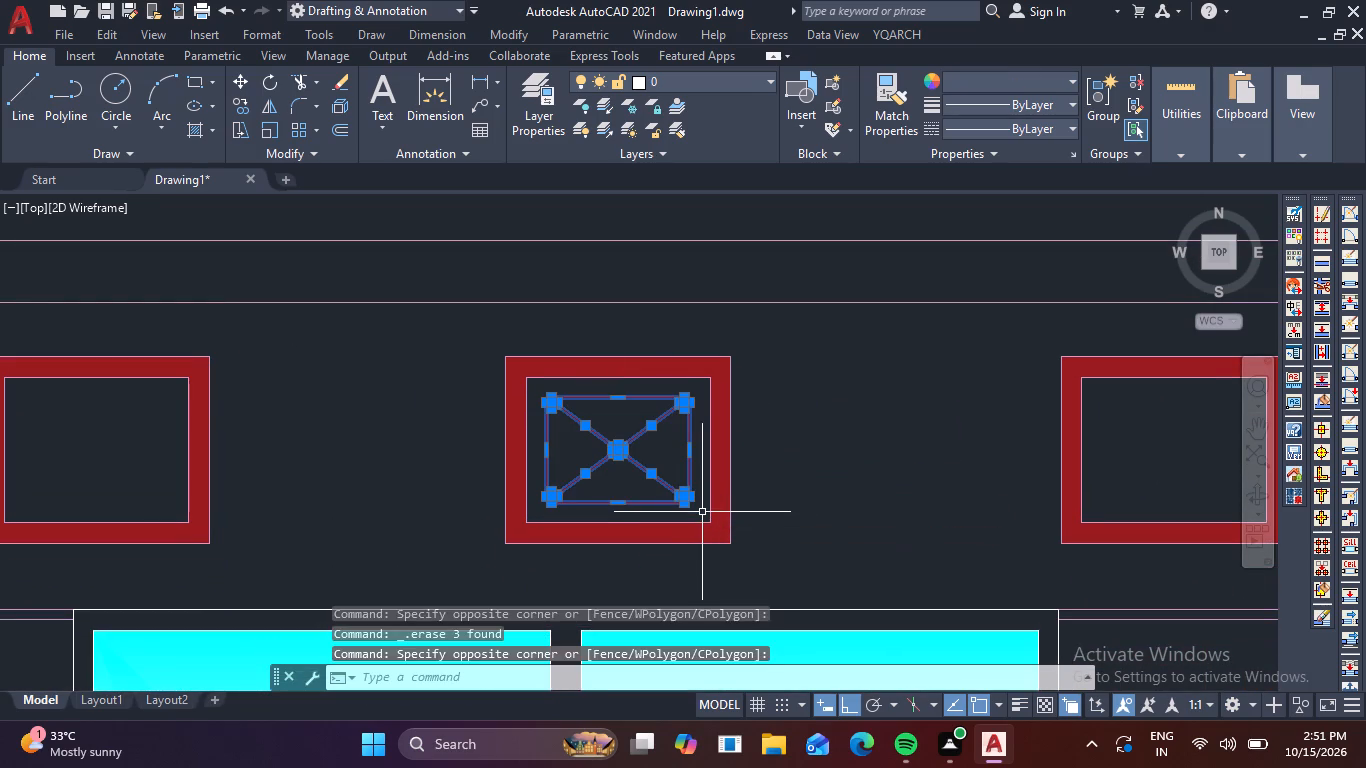
key("c")
key("o")
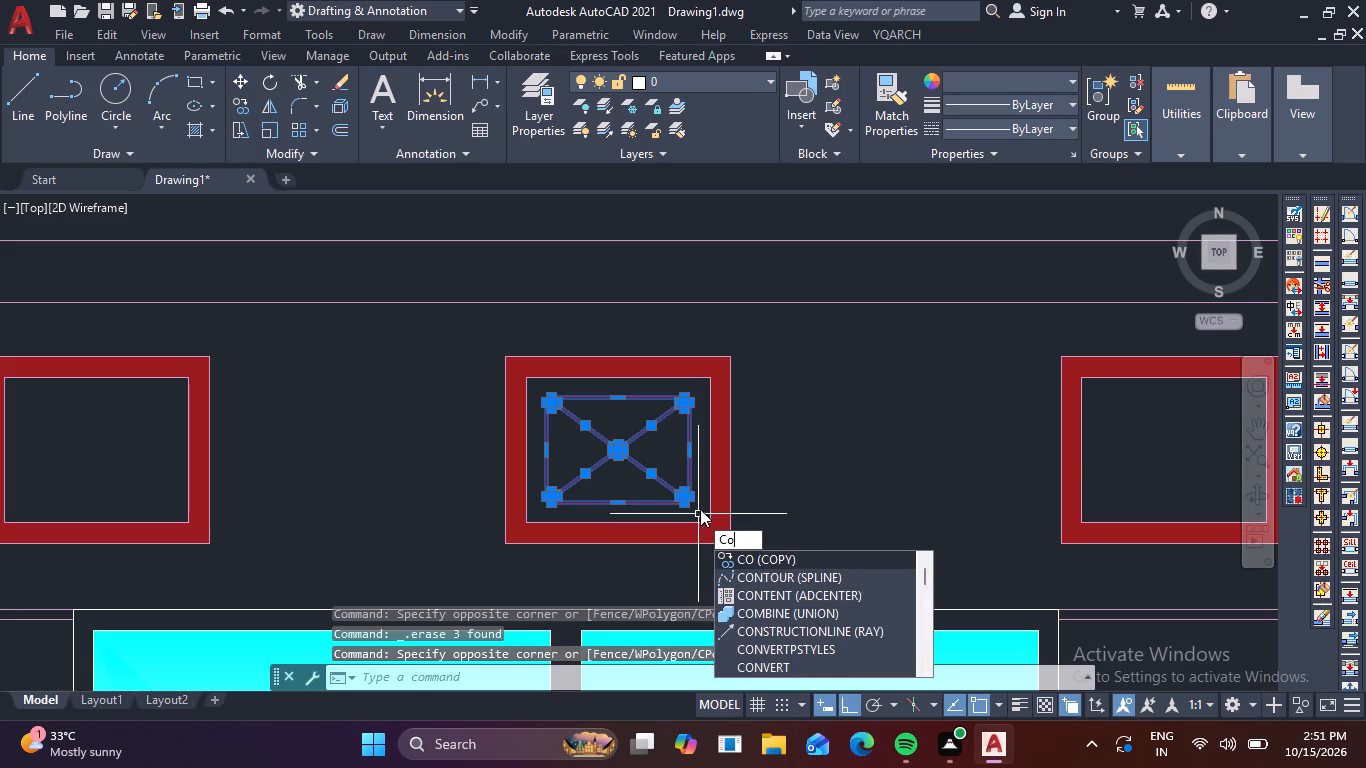
key("space")
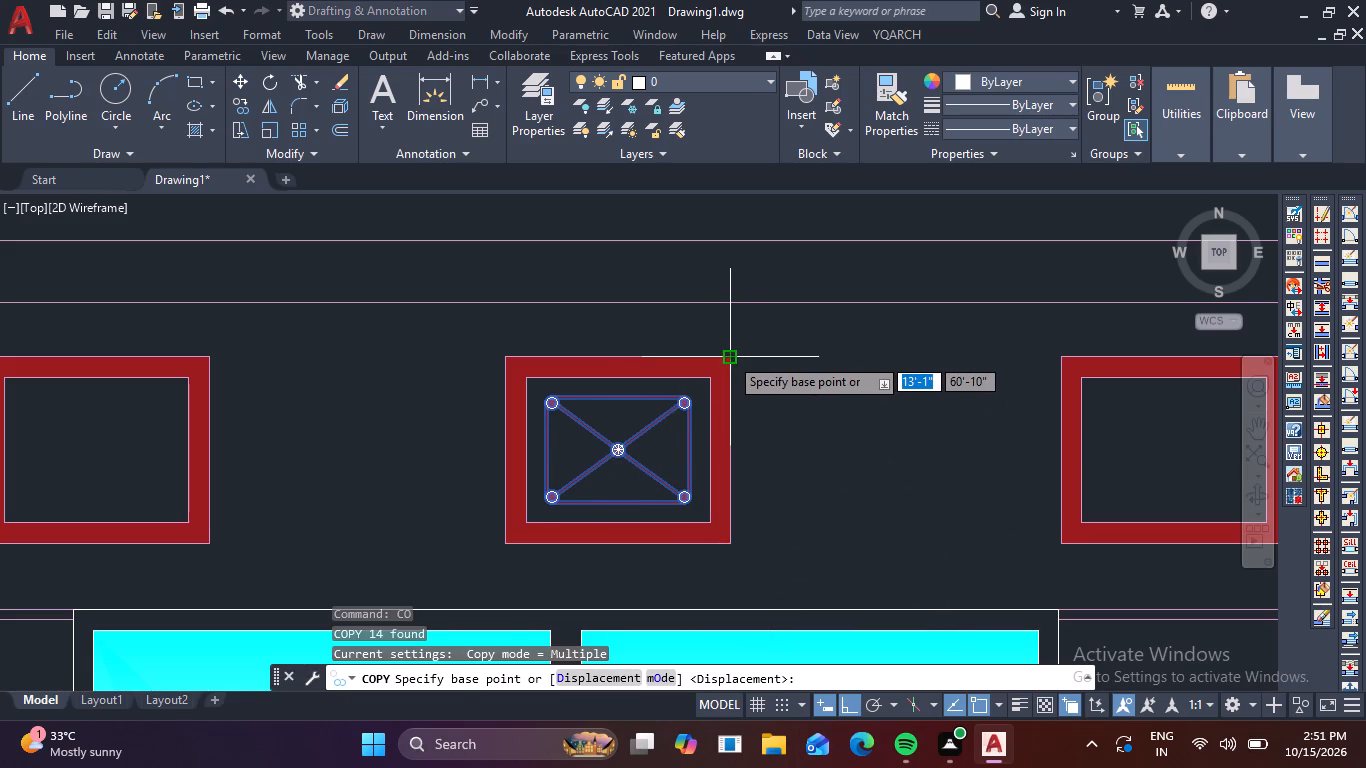
left_click(729, 356)
left_click(208, 358)
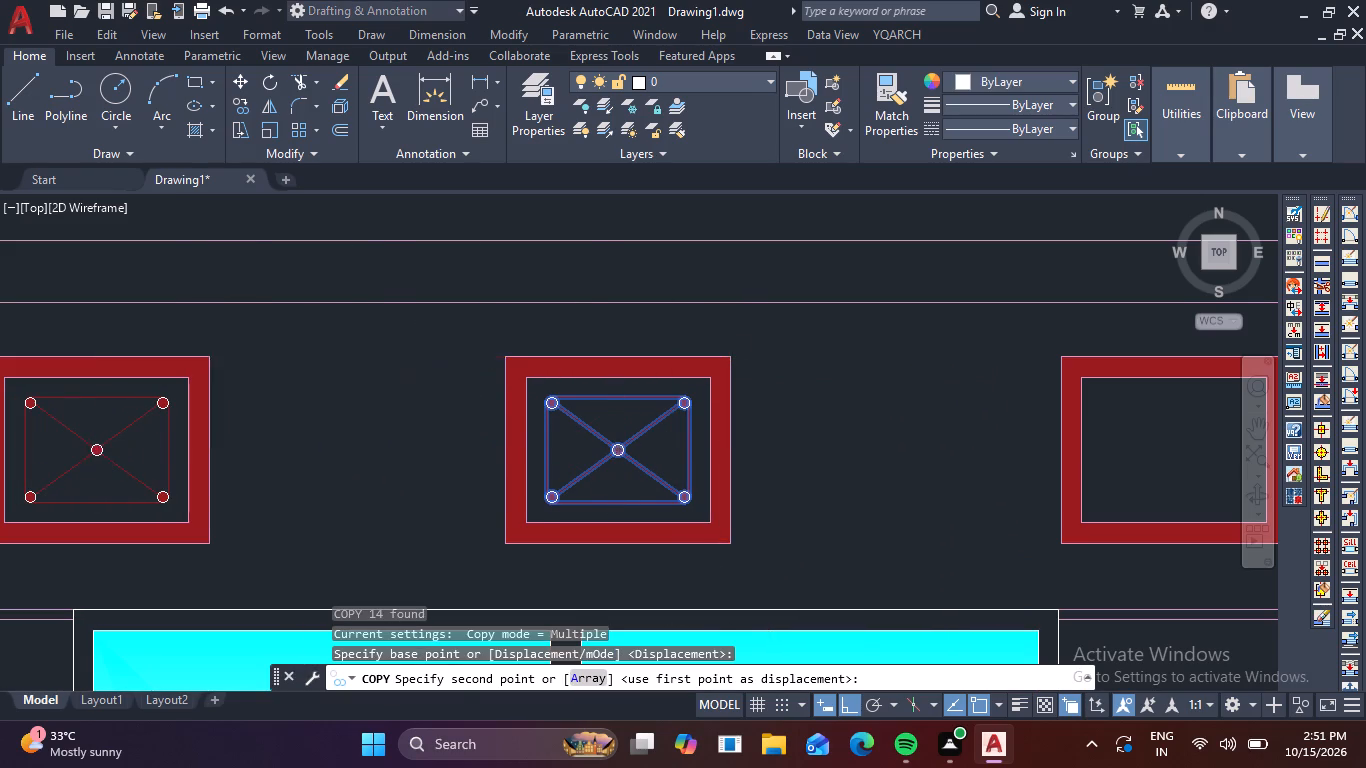
middle_click_drag(791, 388, 460, 384)
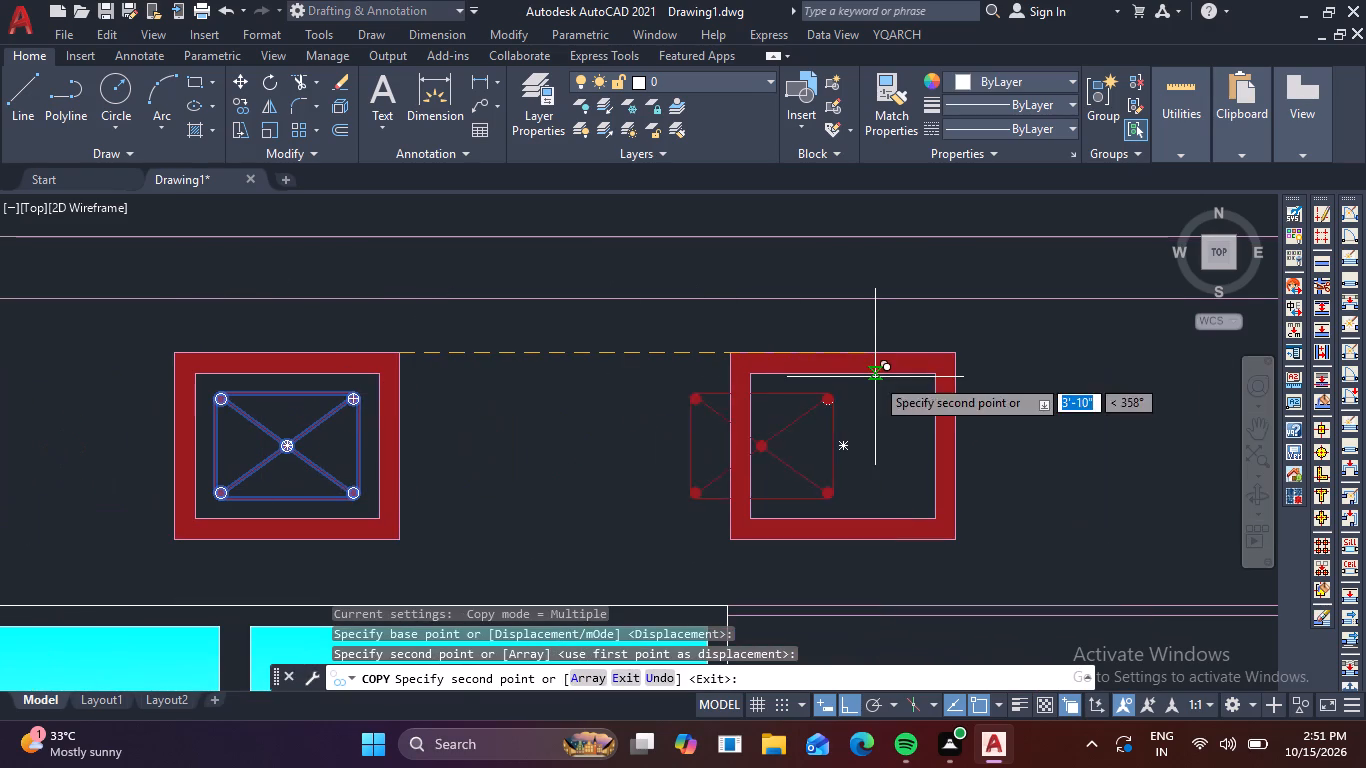
left_click(957, 350)
key("Escape")
Copy the left wing's three ornamented red frames from the top floor to the same place above the windows on the four floors below.
scroll(979, 352, "down", 5)
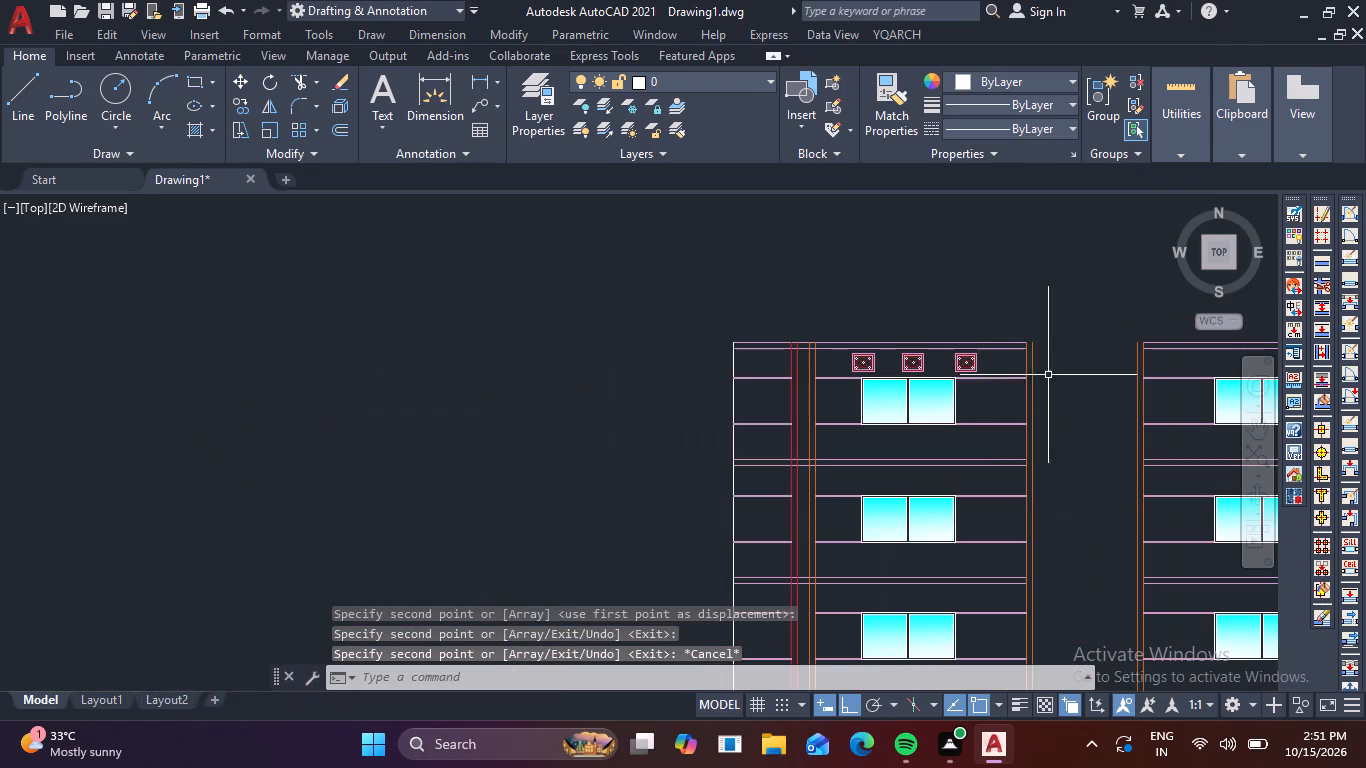
scroll(985, 353, "up", 4)
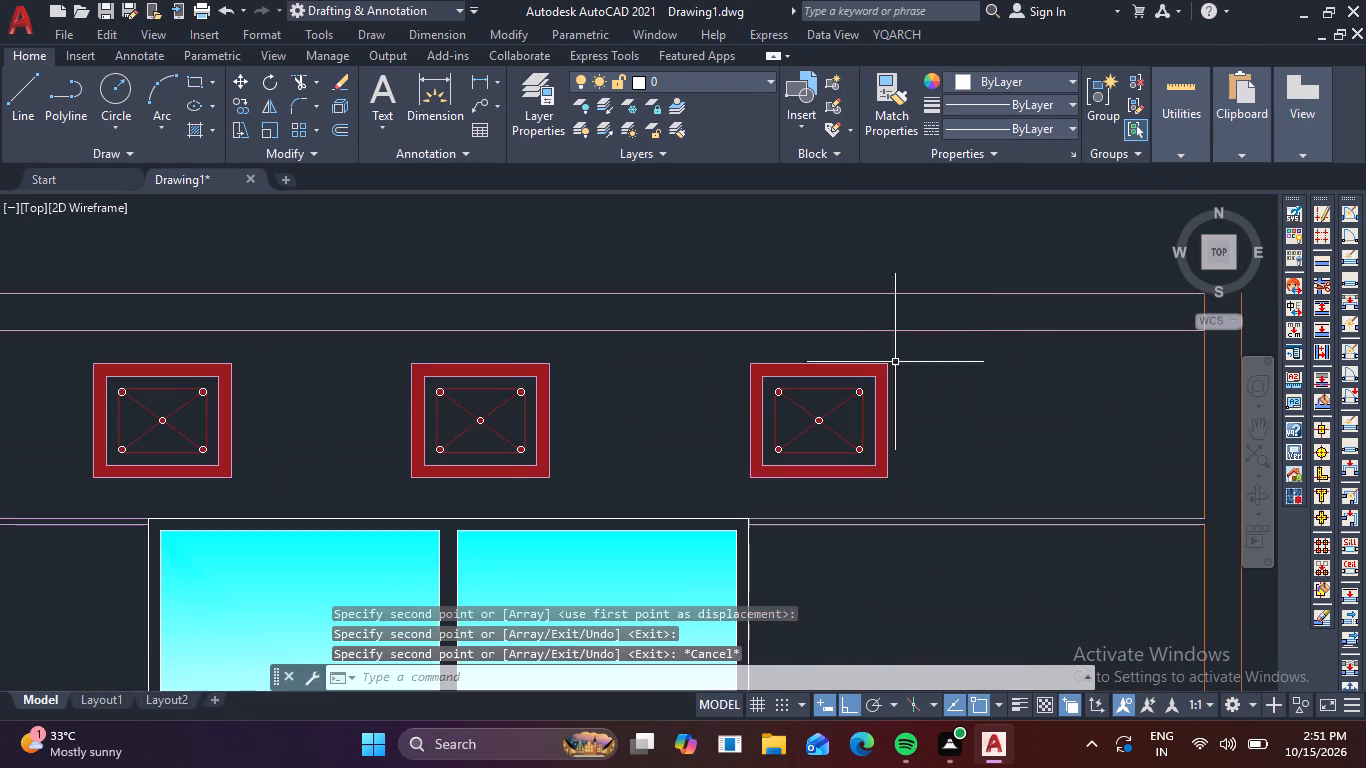
scroll(187, 356, "down", 1)
left_click(97, 352)
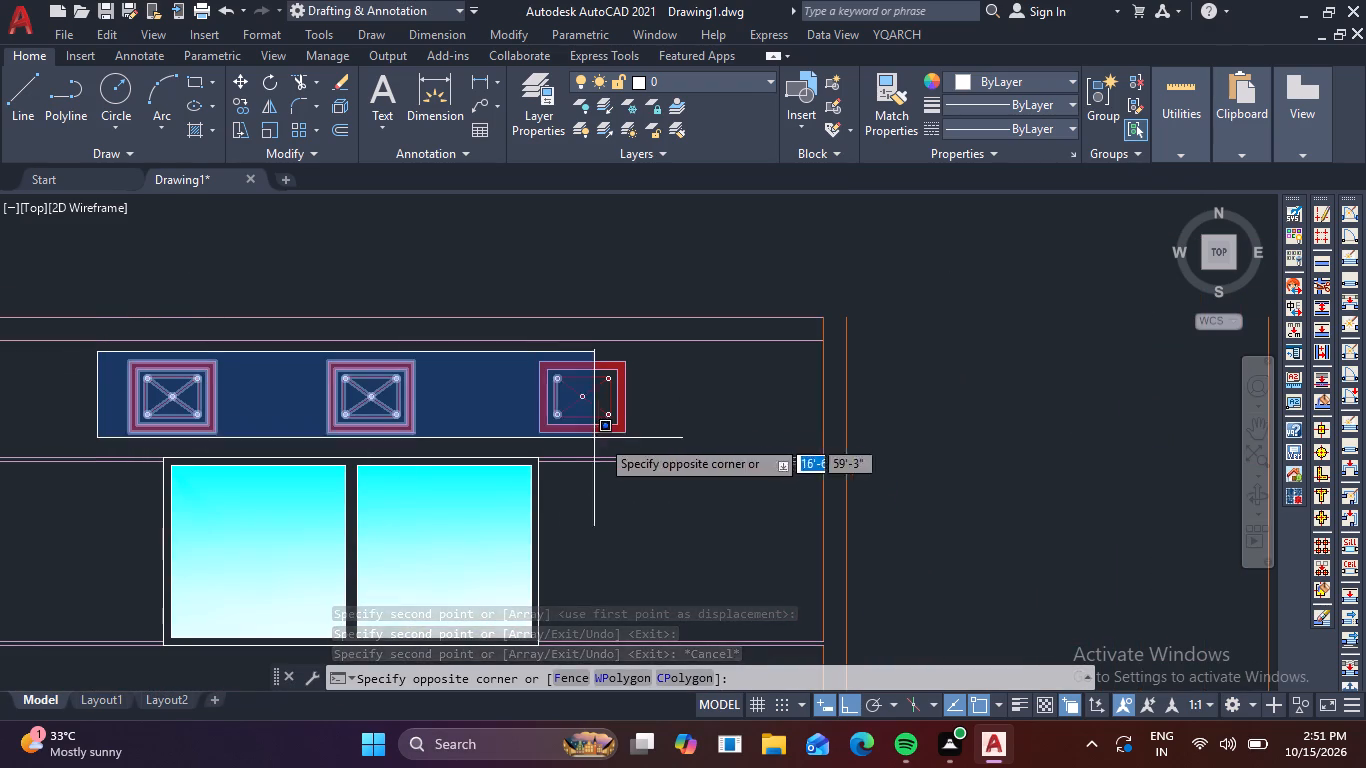
left_click(679, 446)
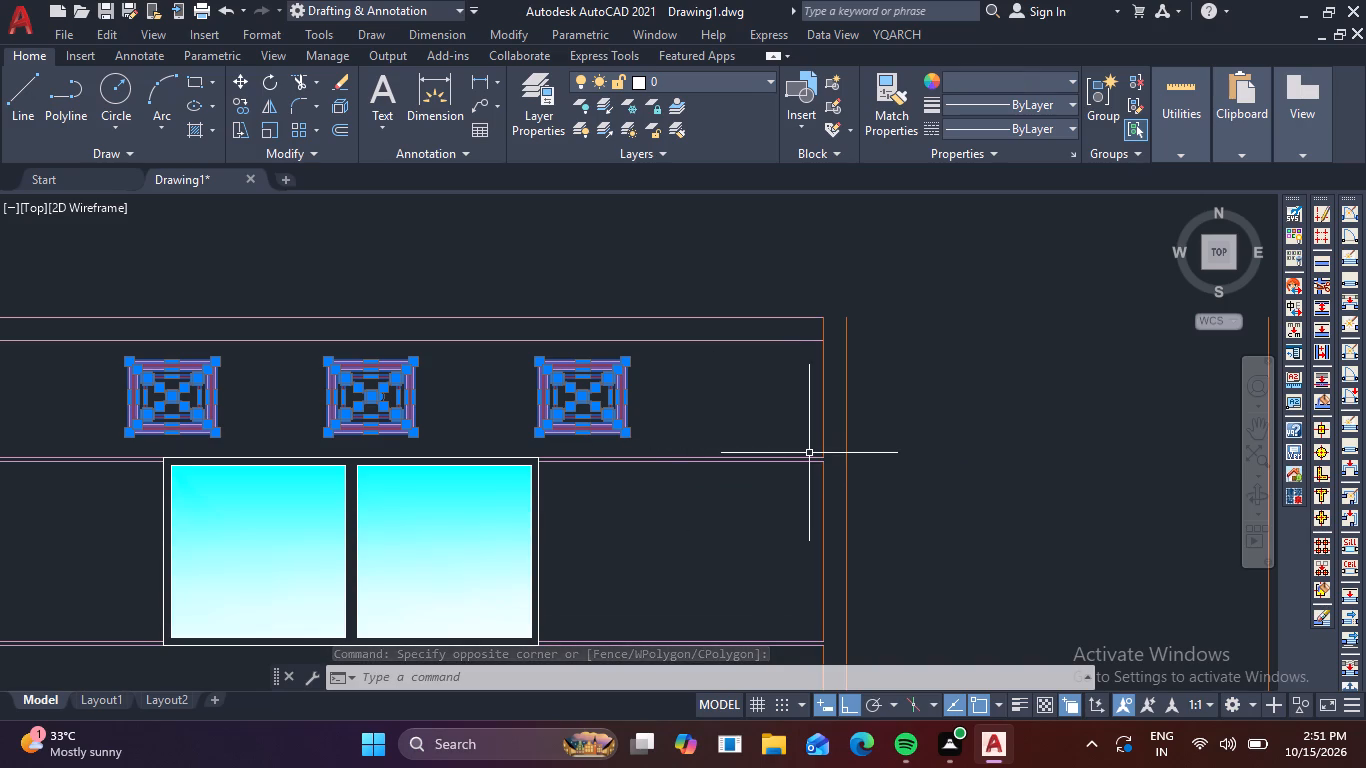
type("co")
key("space")
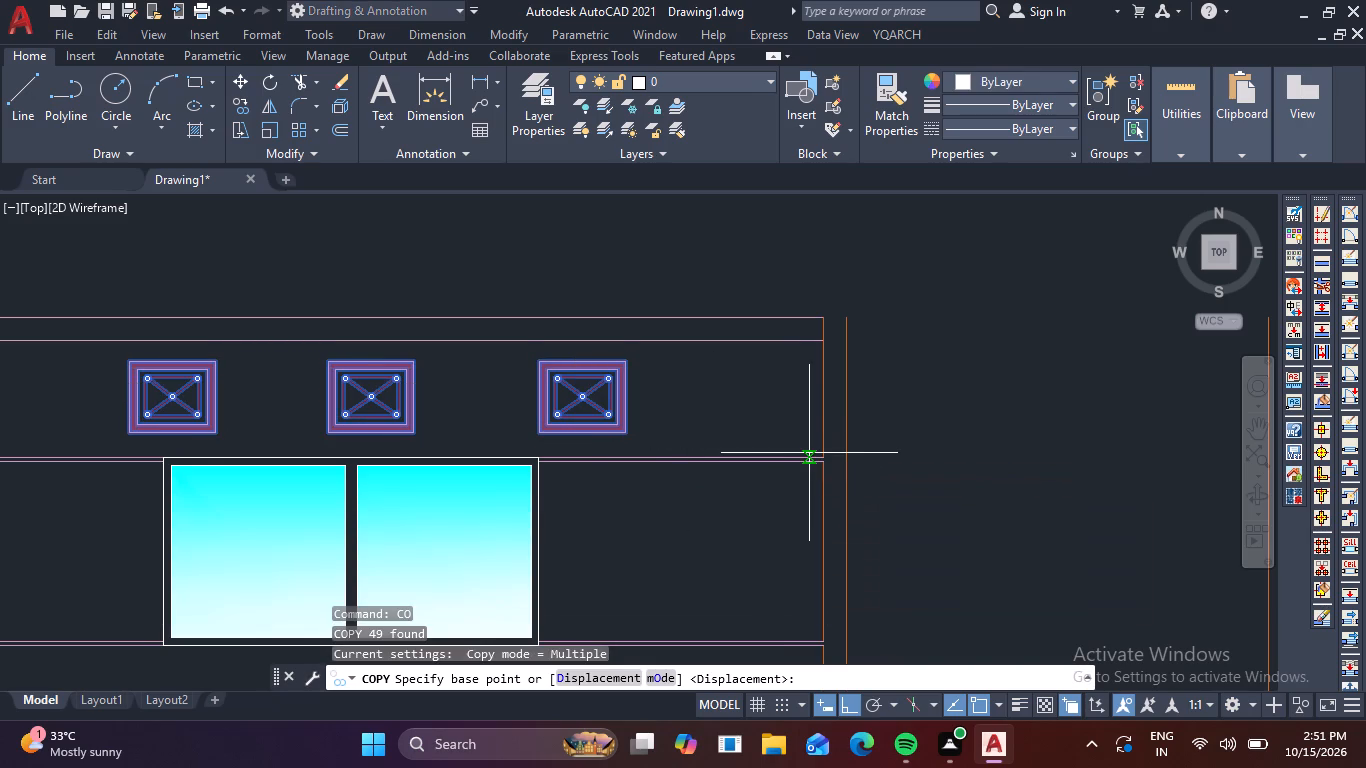
left_click(818, 339)
scroll(814, 445, "down", 2)
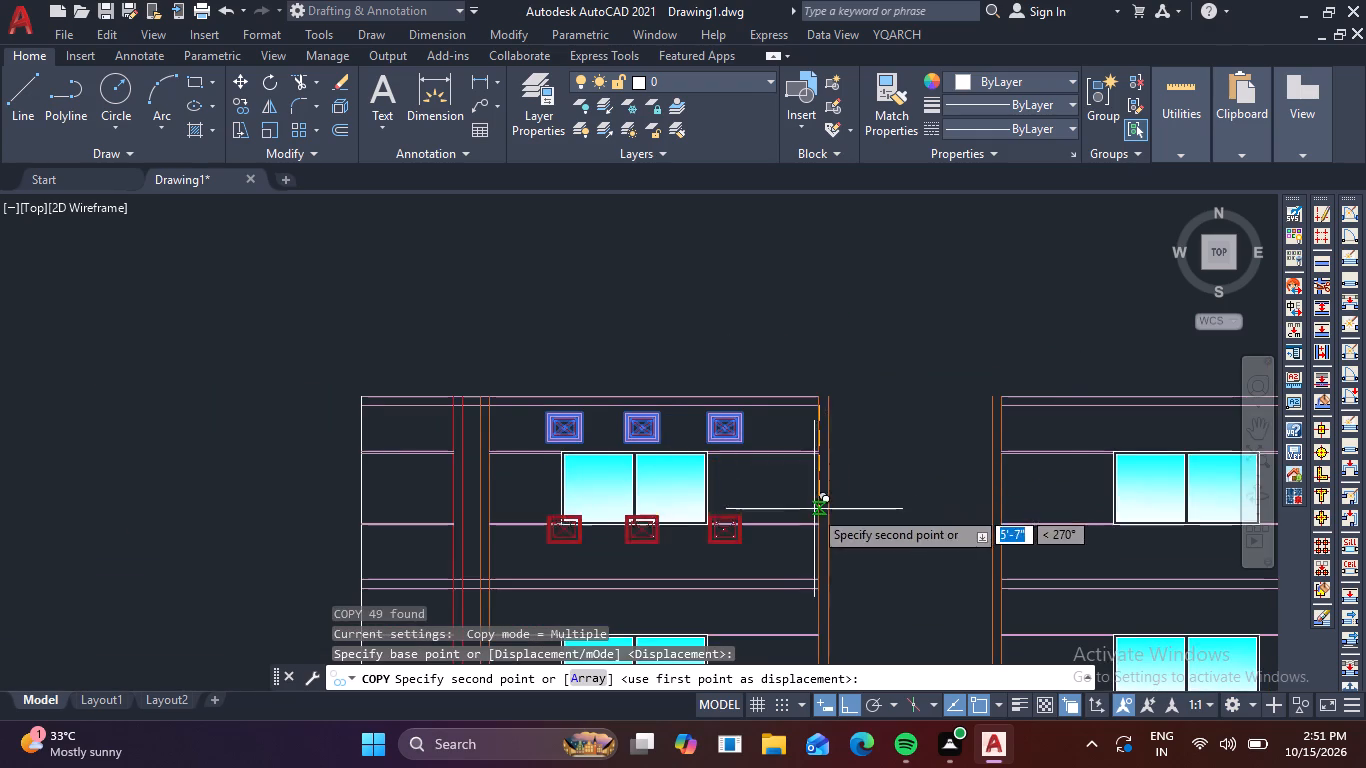
middle_click_drag(813, 509, 734, 297)
scroll(732, 389, "up", 1)
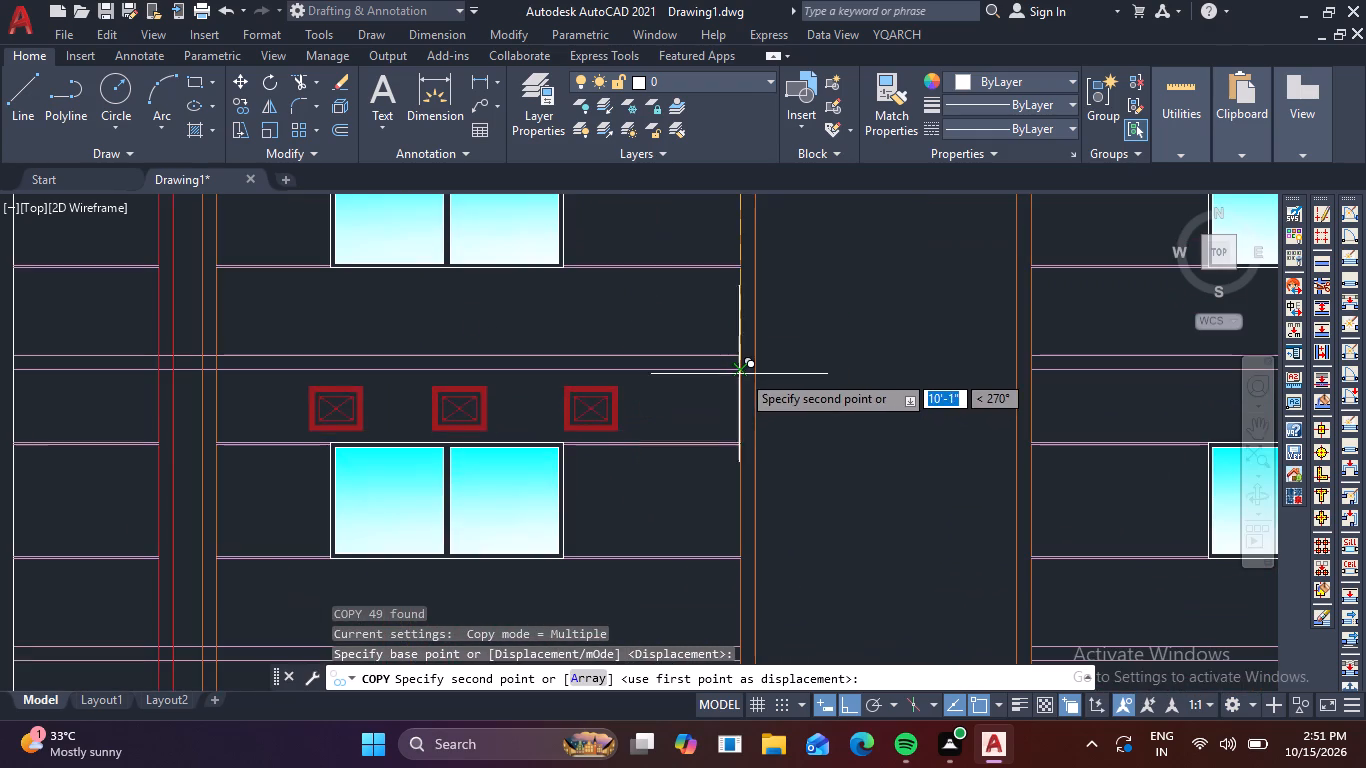
left_click(742, 372)
middle_click_drag(739, 564, 737, 560)
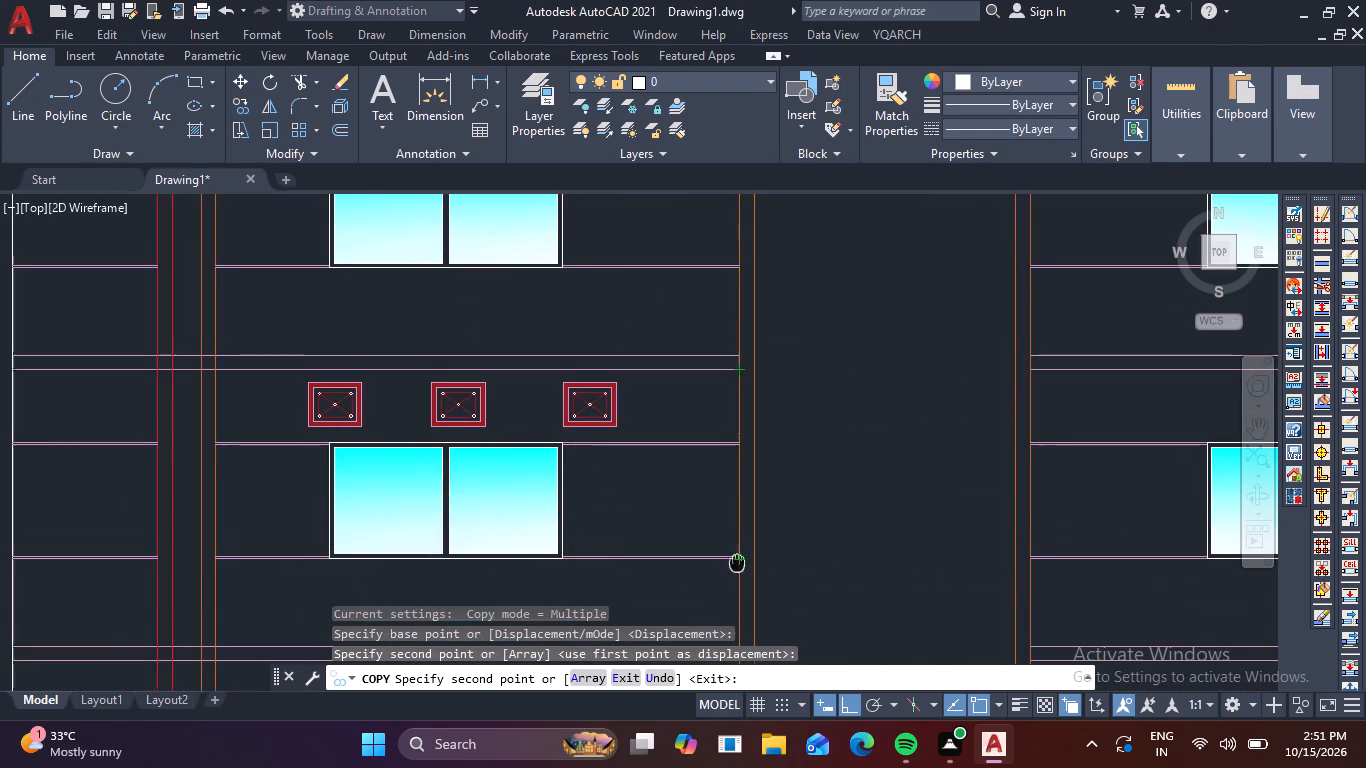
middle_click_drag(737, 560, 710, 244)
left_click(713, 344)
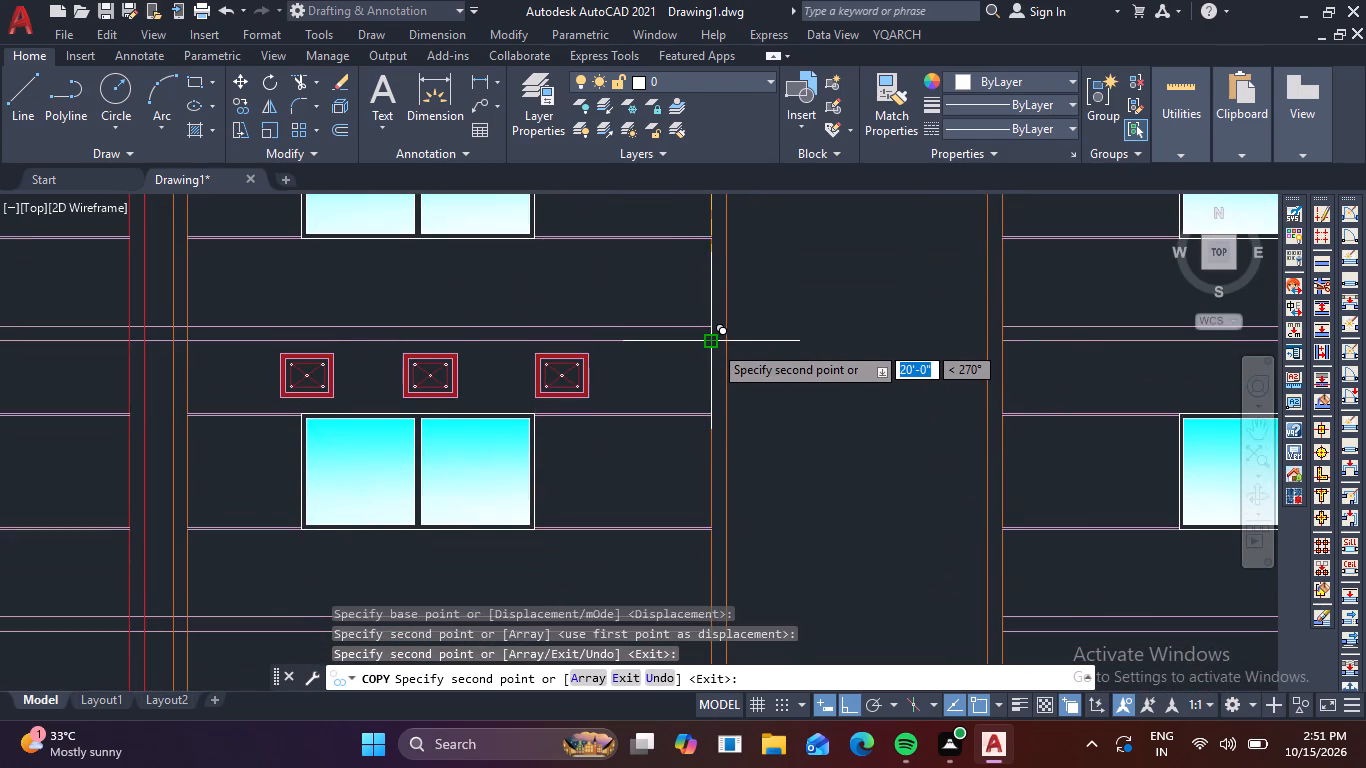
middle_click_drag(713, 442, 711, 217)
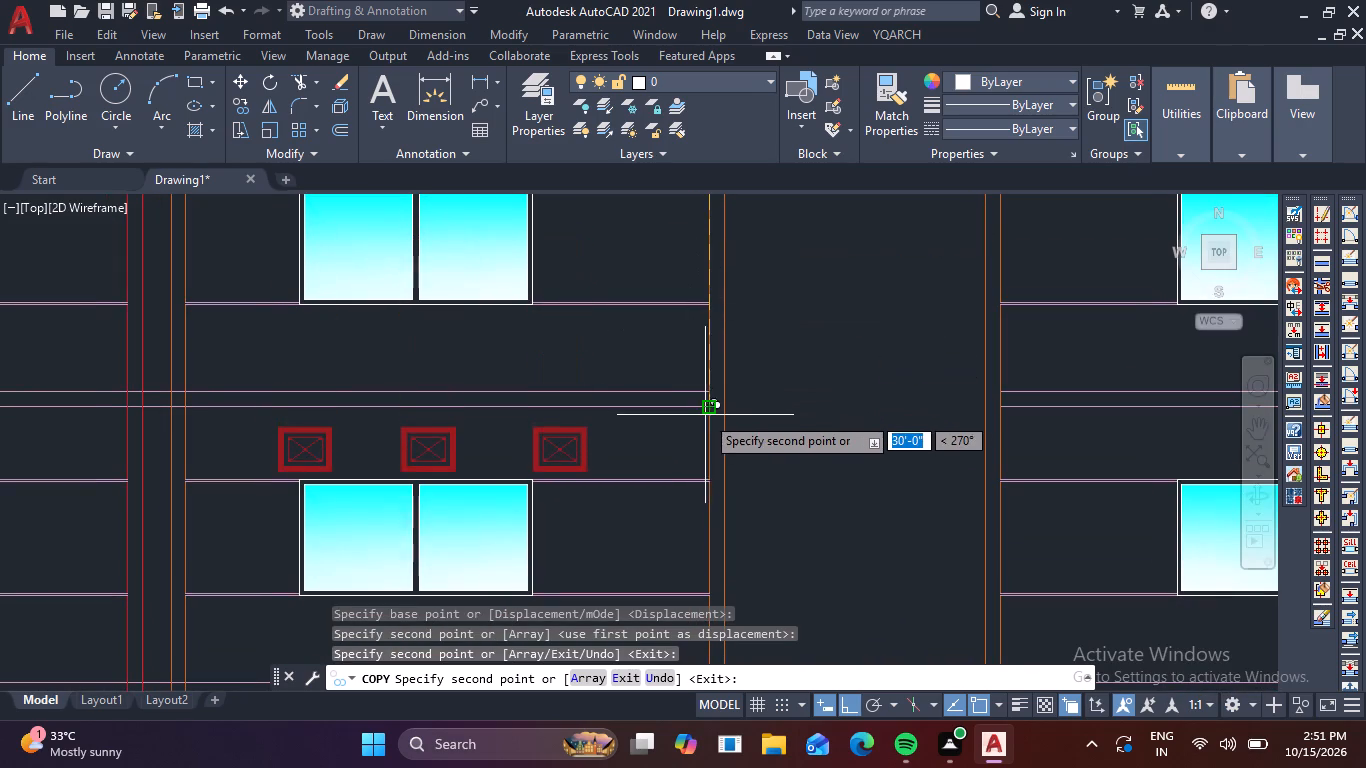
left_click(715, 409)
middle_click_drag(721, 451, 710, 197)
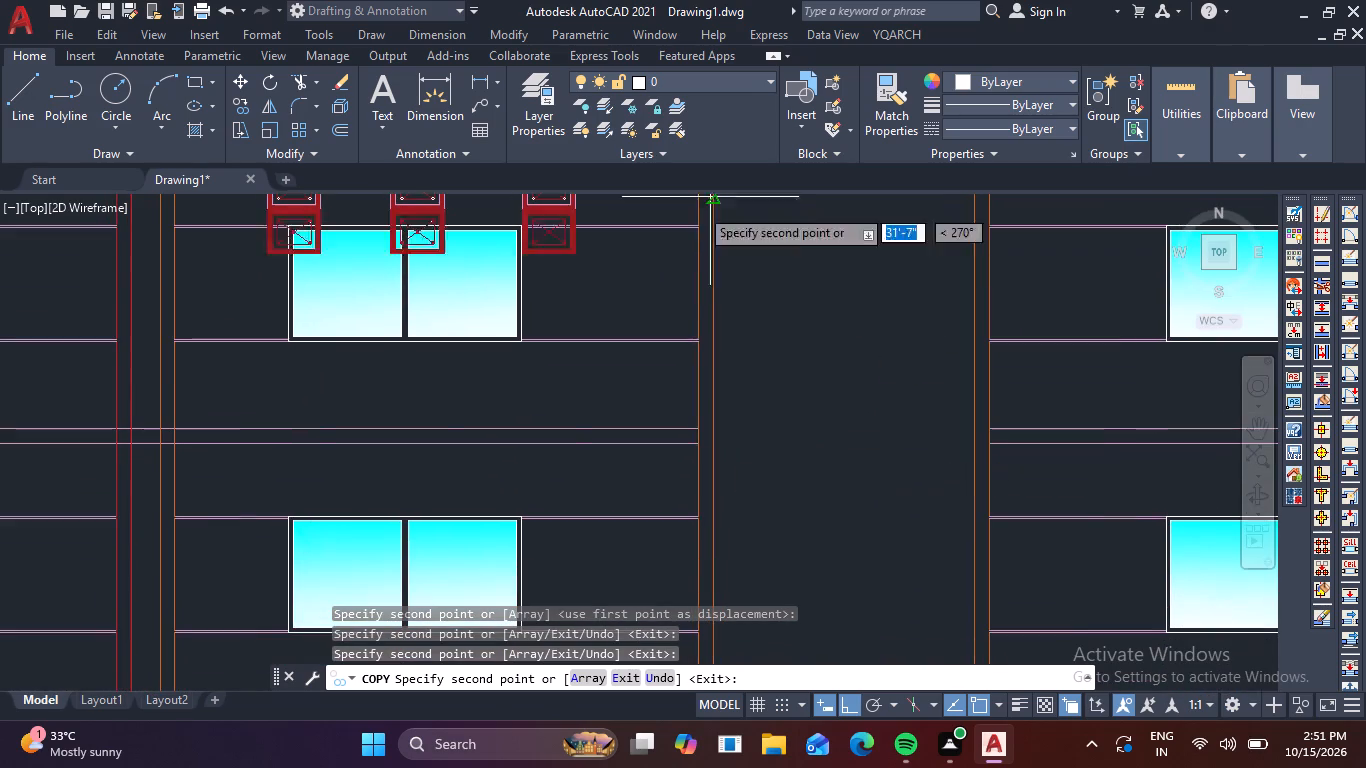
left_click(694, 445)
With Ortho off, copy the same three ornamented frames above the right wing's top-floor window, aligned to its floor line and orange strip.
middle_click_drag(690, 489, 710, 153)
scroll(724, 312, "down", 1)
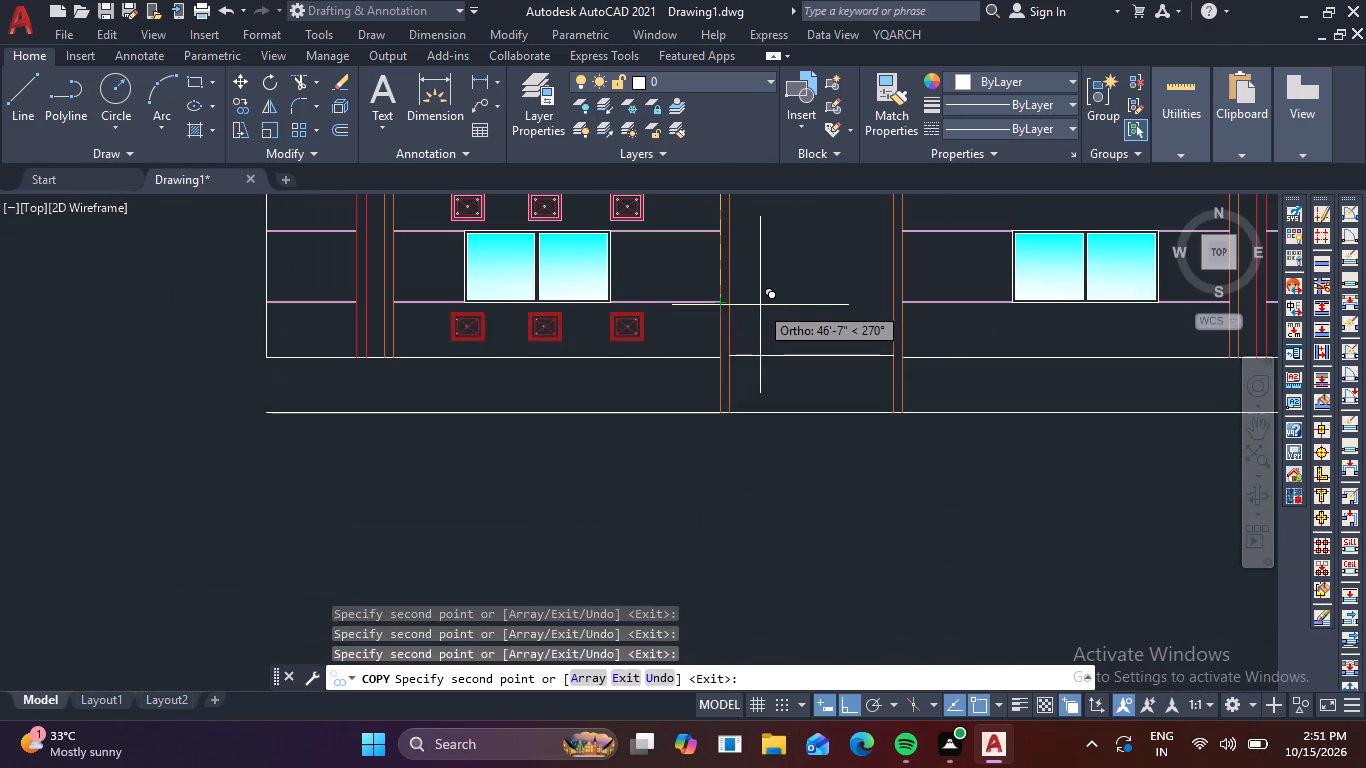
key("F8")
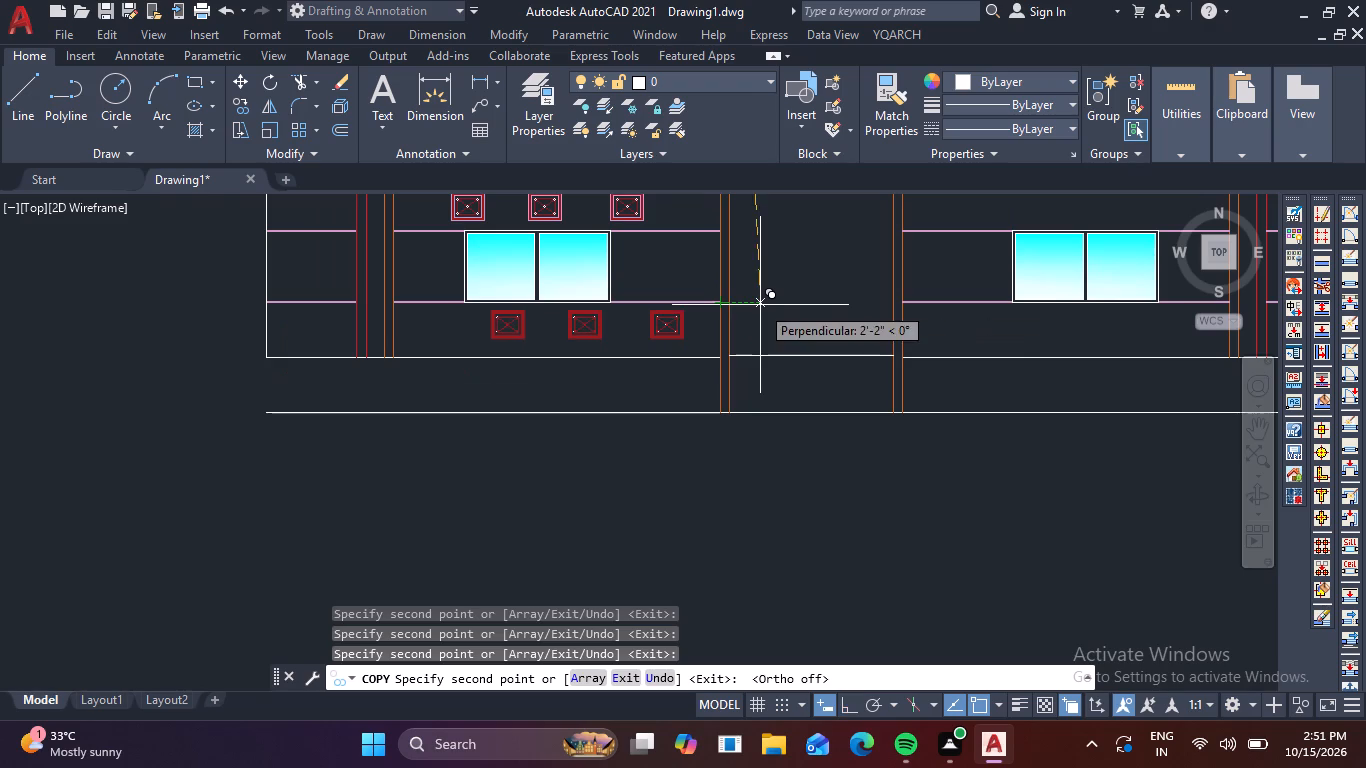
middle_click_drag(743, 356, 485, 494)
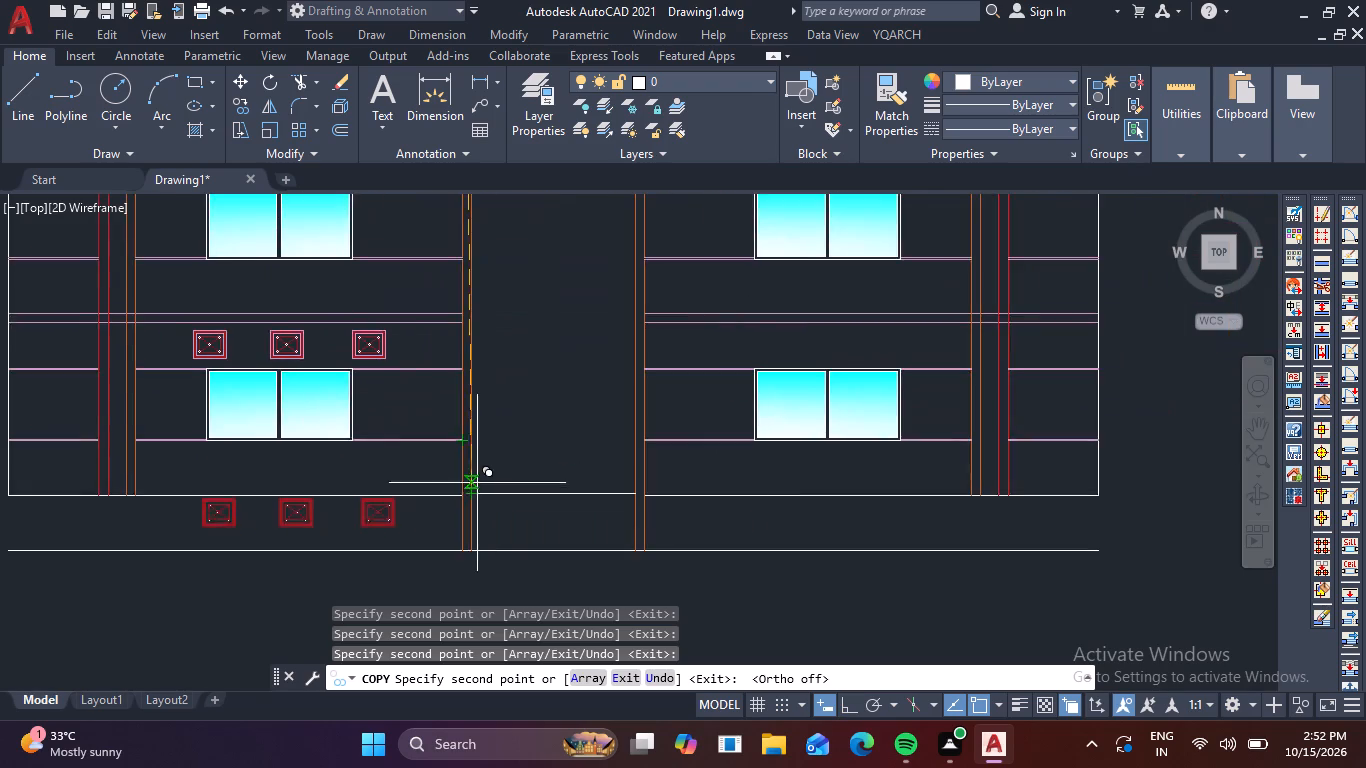
scroll(490, 465, "down", 1)
middle_click_drag(707, 366, 658, 411)
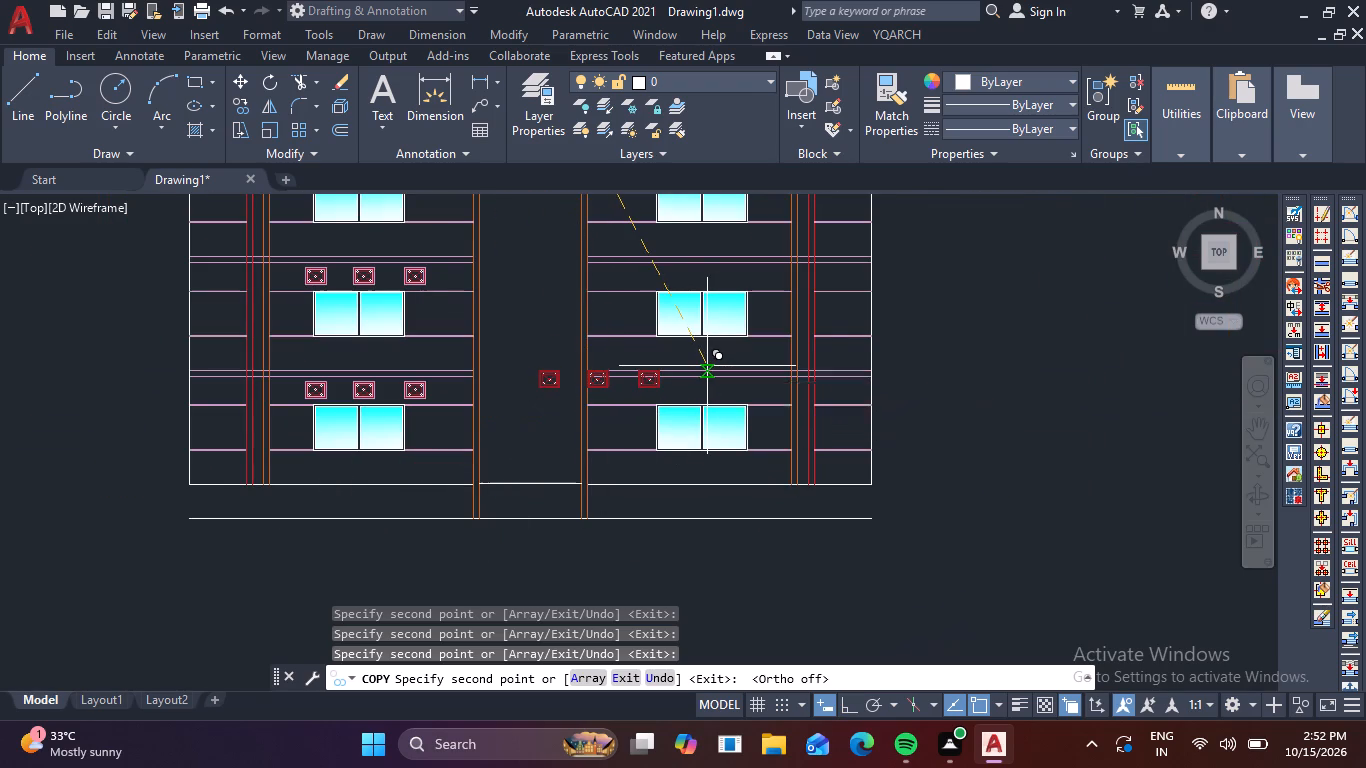
middle_click_drag(658, 411, 475, 565)
scroll(582, 405, "down", 2)
middle_click_drag(579, 377, 471, 531)
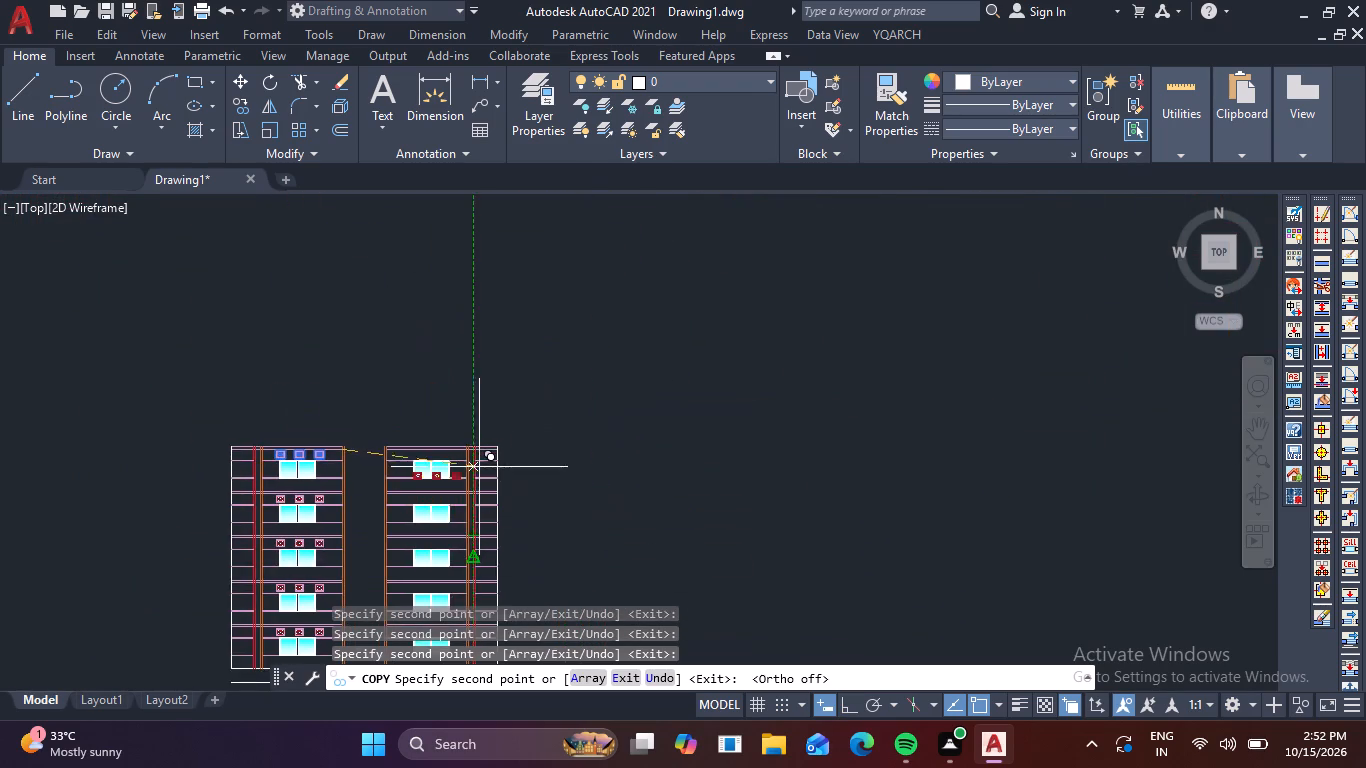
scroll(456, 456, "up", 5)
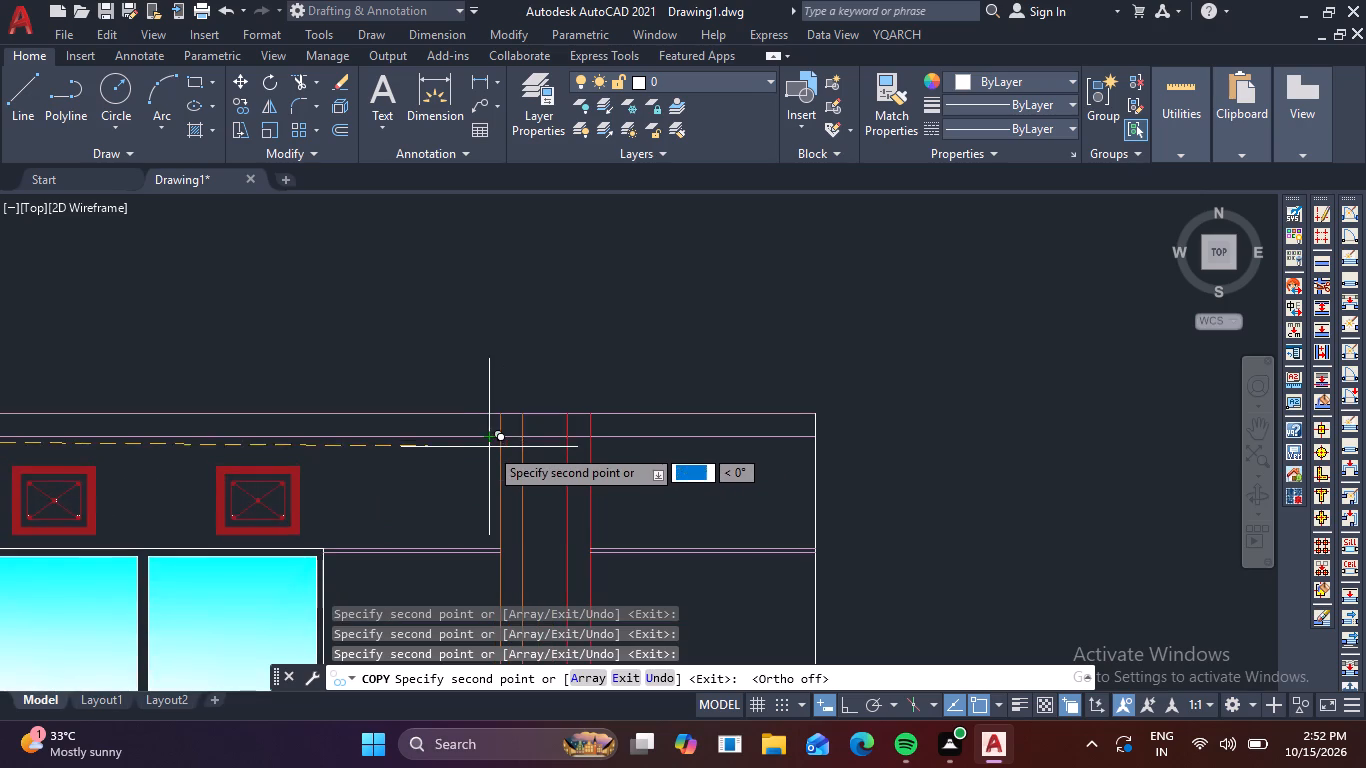
left_click(496, 437)
Place copies of the three ornamented frames above the windows on the right wing's four lower floors and end the copying.
scroll(467, 475, "down", 2)
middle_click_drag(474, 501, 532, 324)
scroll(545, 487, "up", 2)
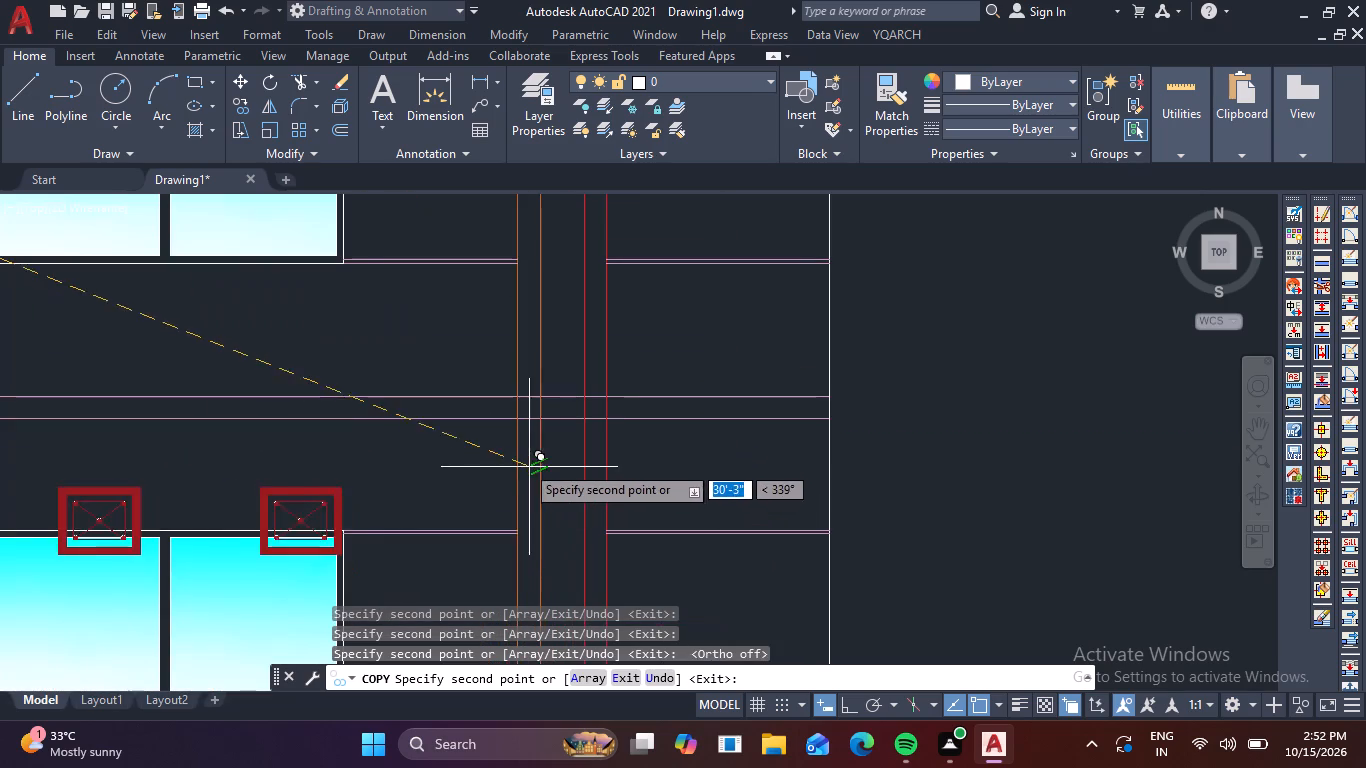
left_click(517, 423)
scroll(519, 444, "down", 4)
middle_click_drag(524, 466, 586, 311)
middle_click_drag(583, 369, 581, 382)
scroll(572, 376, "up", 2)
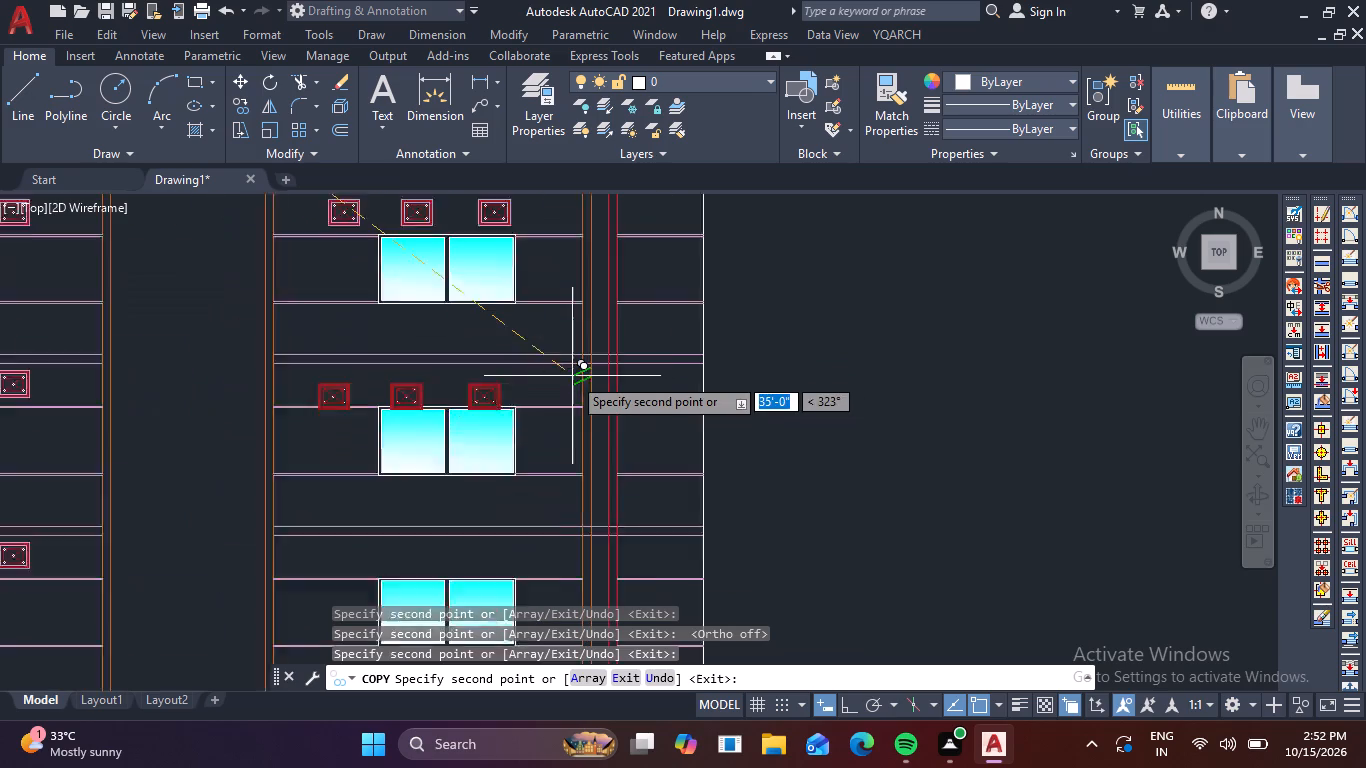
scroll(572, 376, "up", 1)
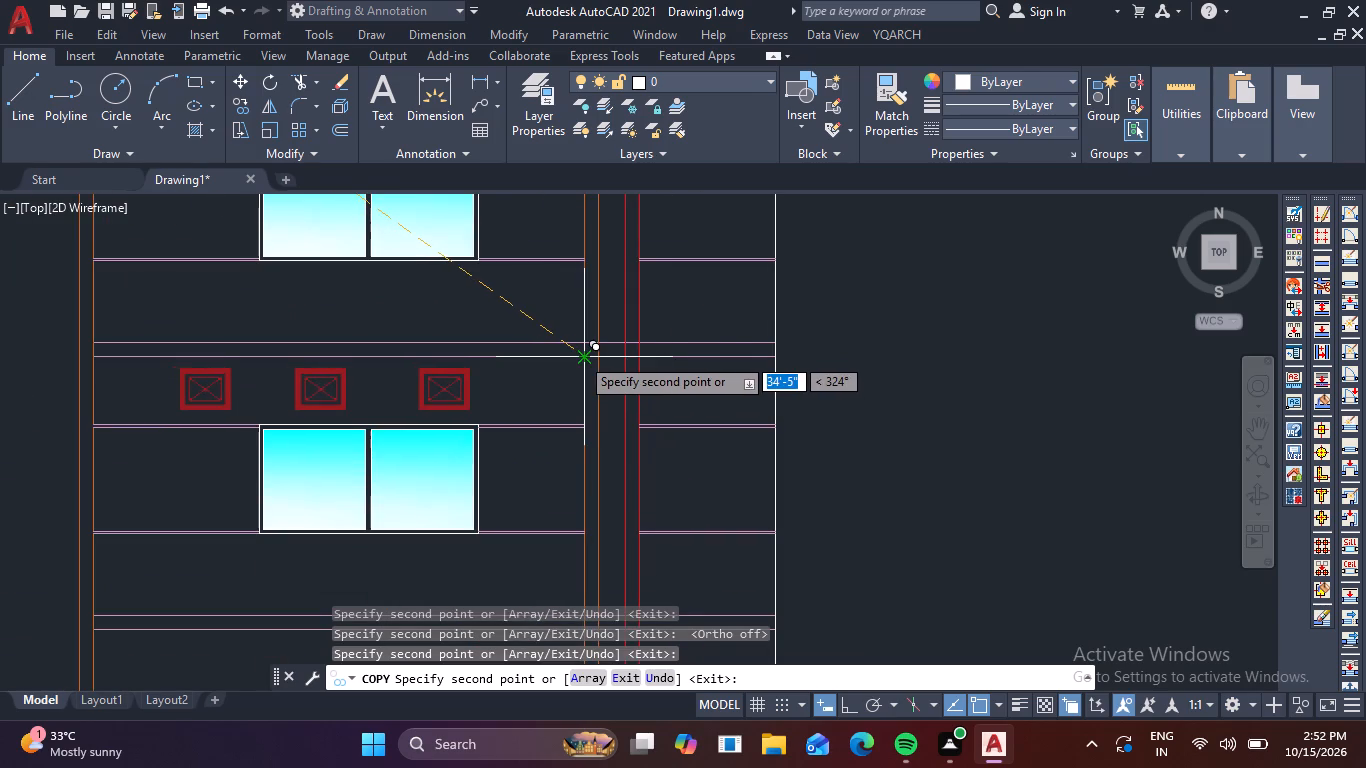
left_click(580, 356)
scroll(562, 409, "down", 1)
middle_click_drag(560, 432, 548, 295)
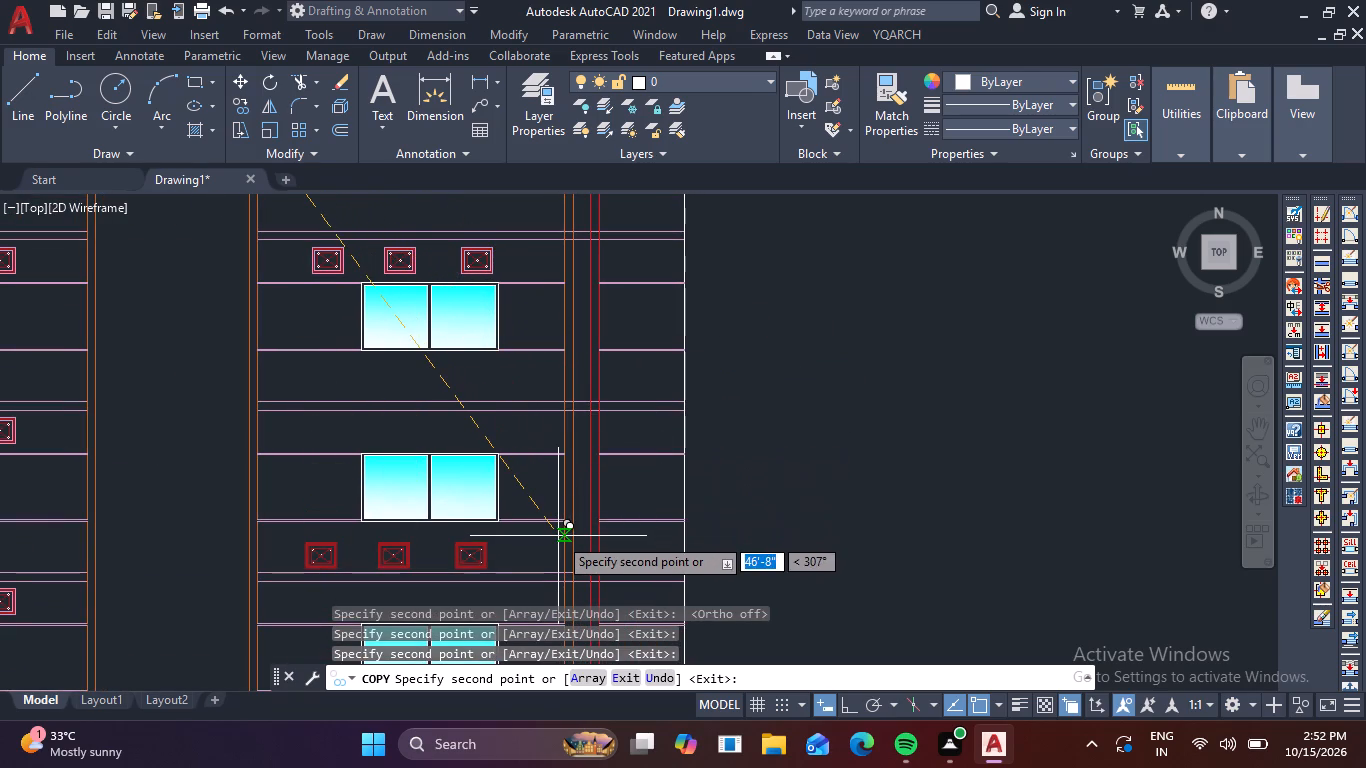
left_click(564, 413)
middle_click_drag(549, 485, 589, 305)
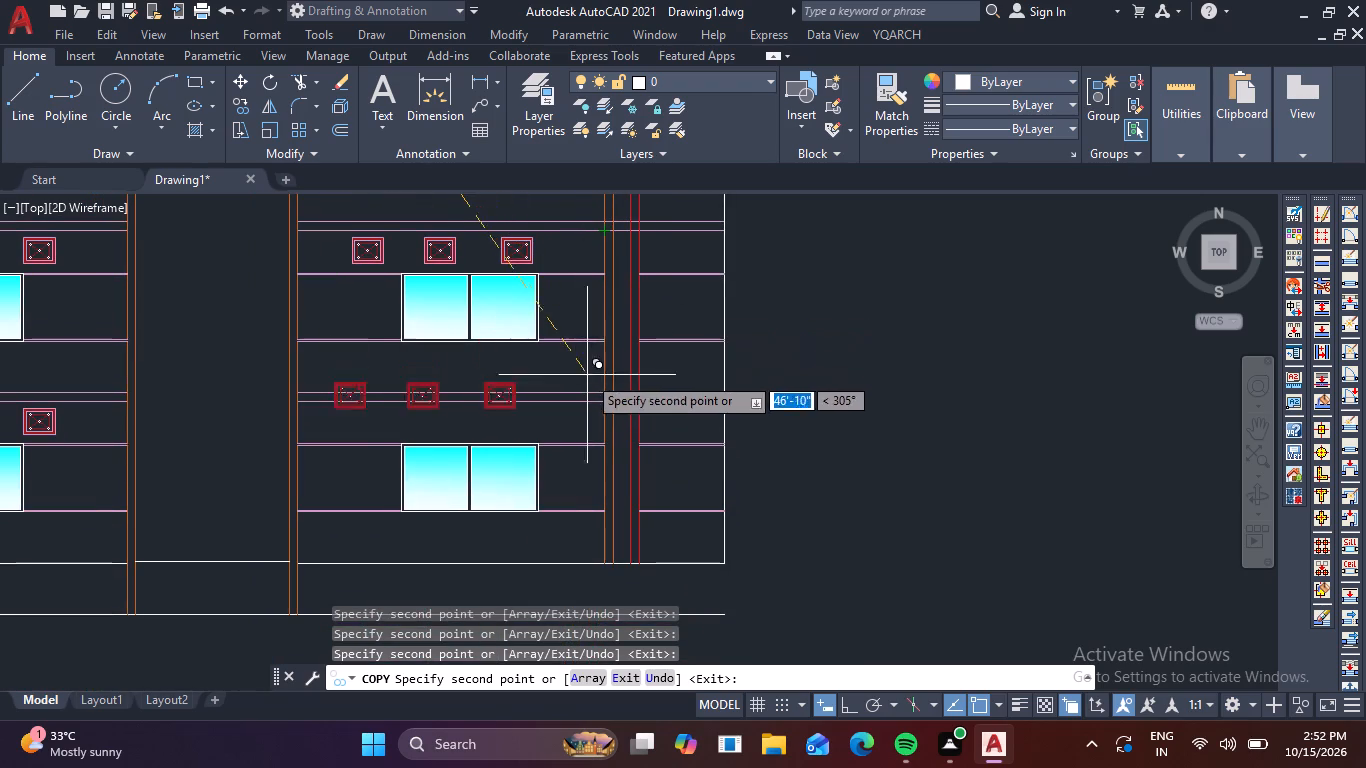
left_click(603, 400)
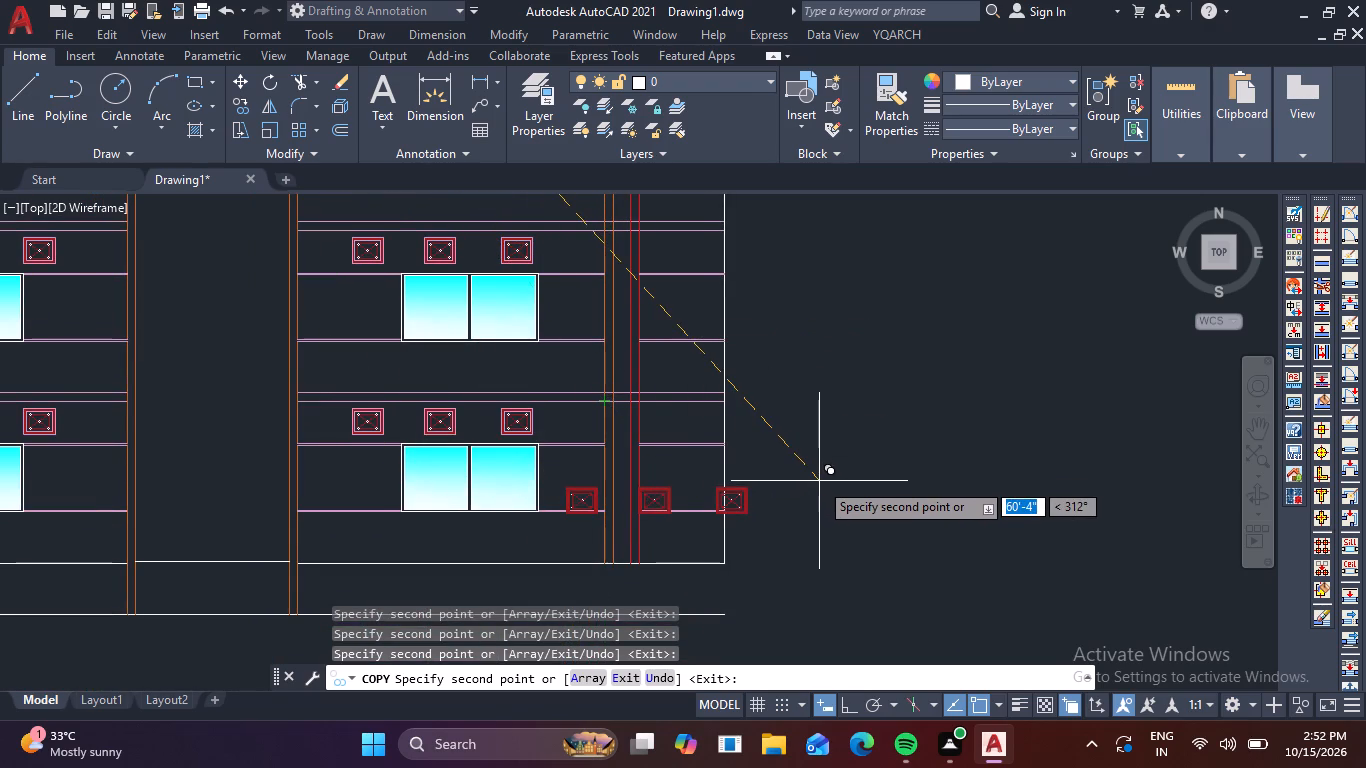
key("Escape")
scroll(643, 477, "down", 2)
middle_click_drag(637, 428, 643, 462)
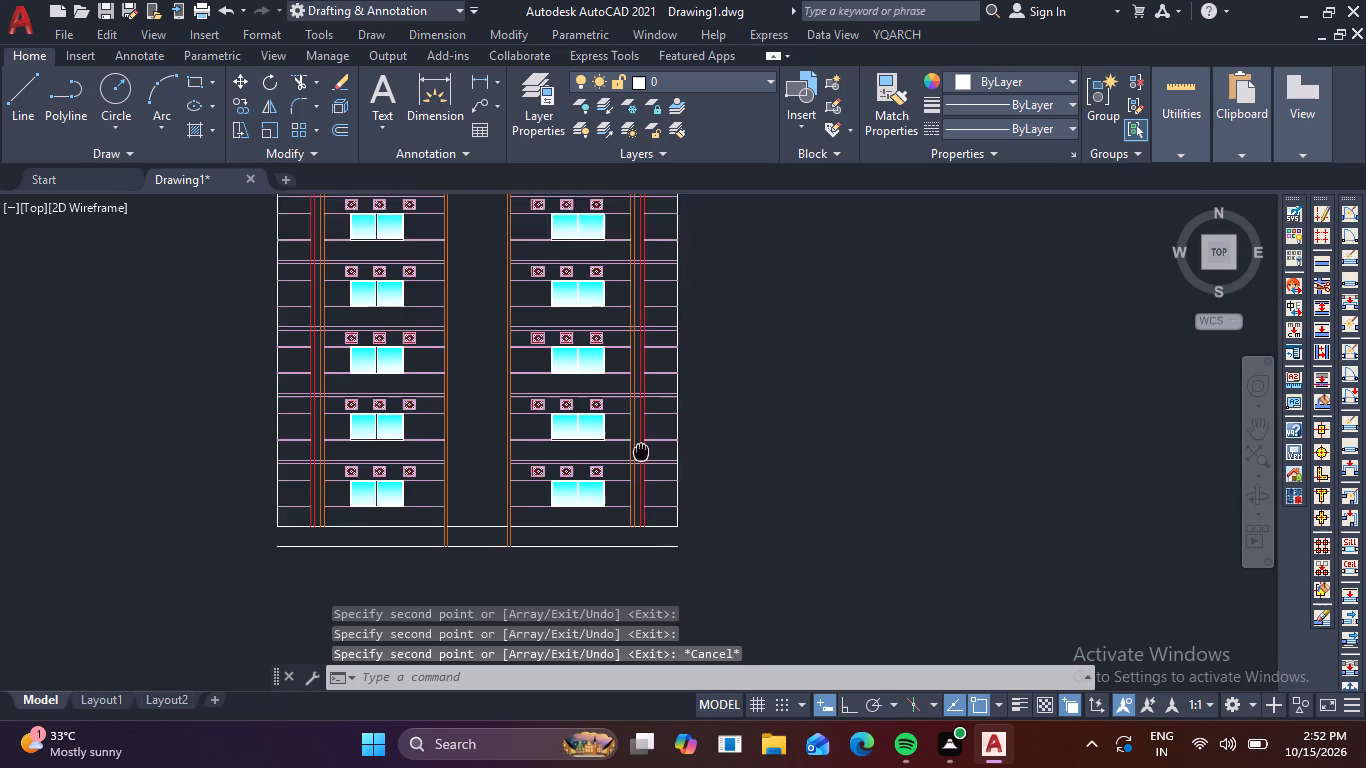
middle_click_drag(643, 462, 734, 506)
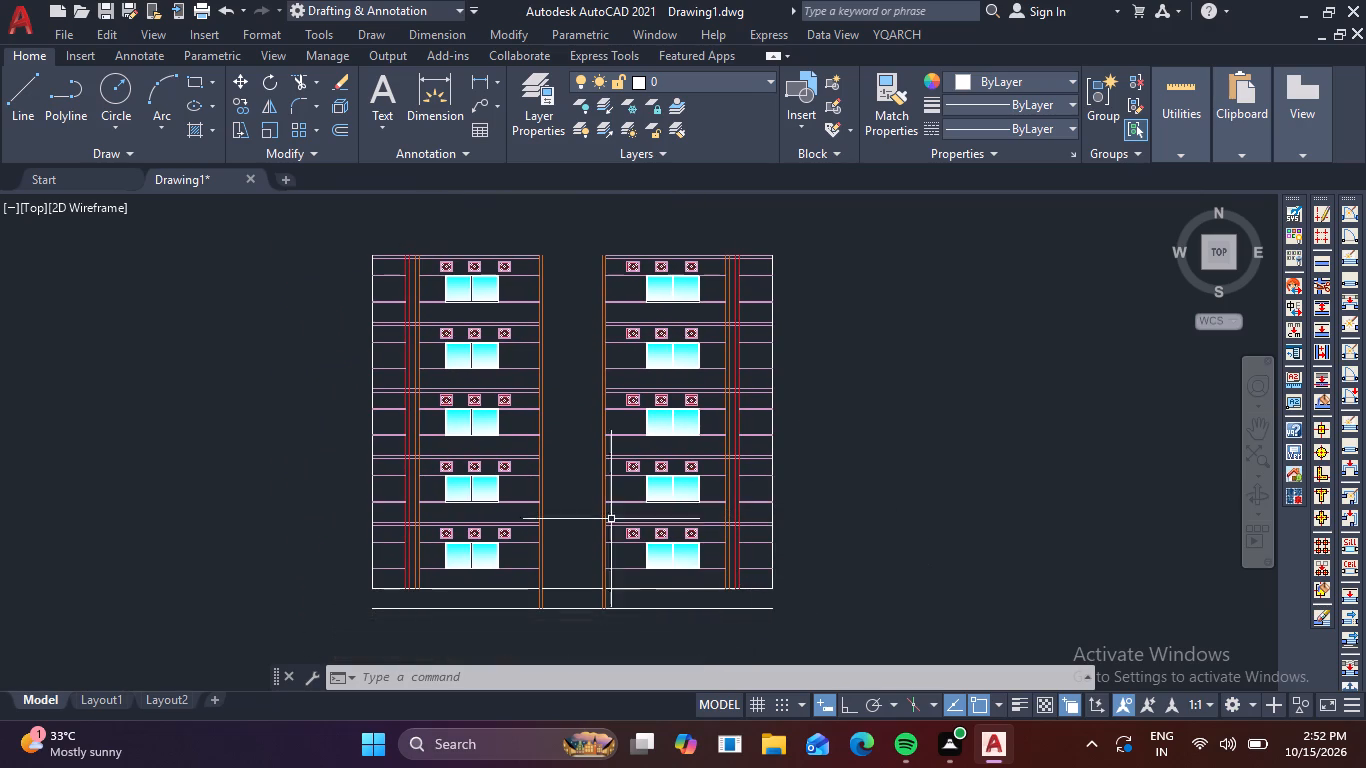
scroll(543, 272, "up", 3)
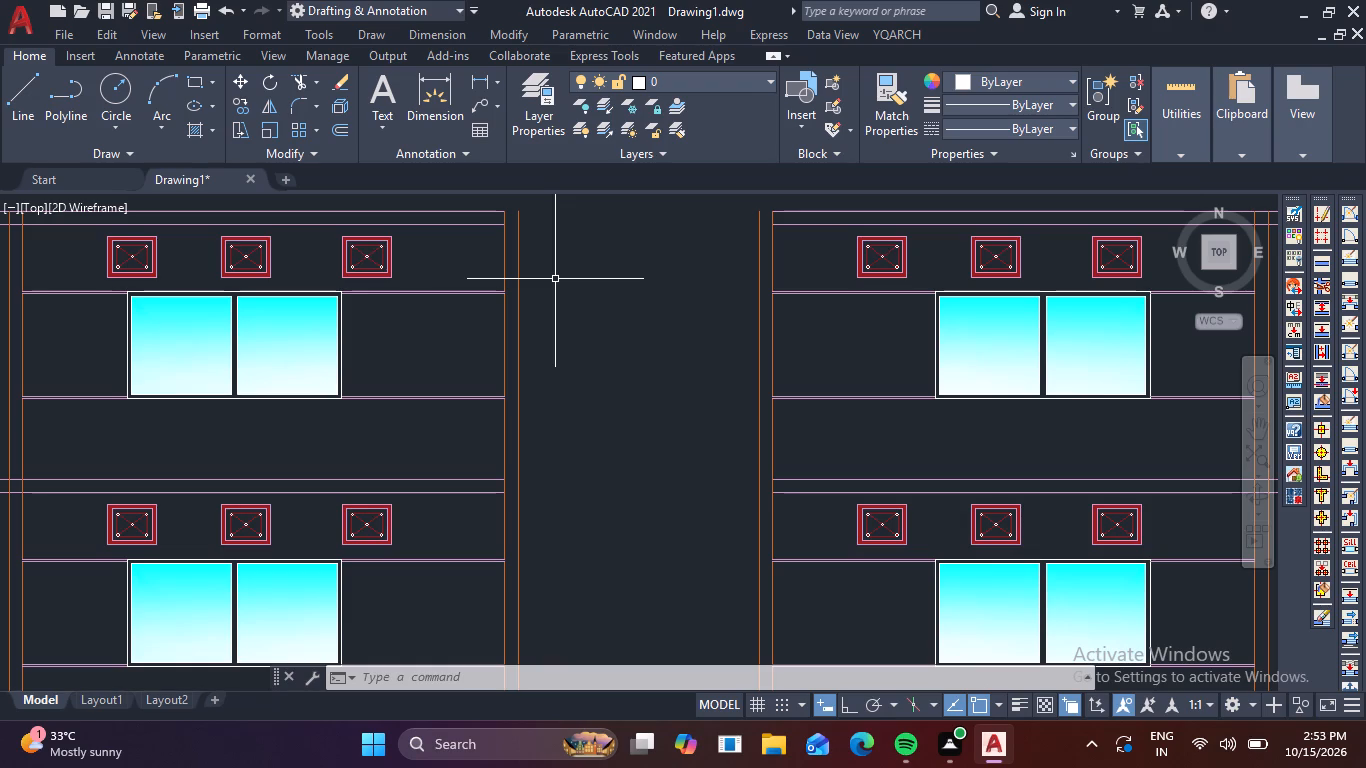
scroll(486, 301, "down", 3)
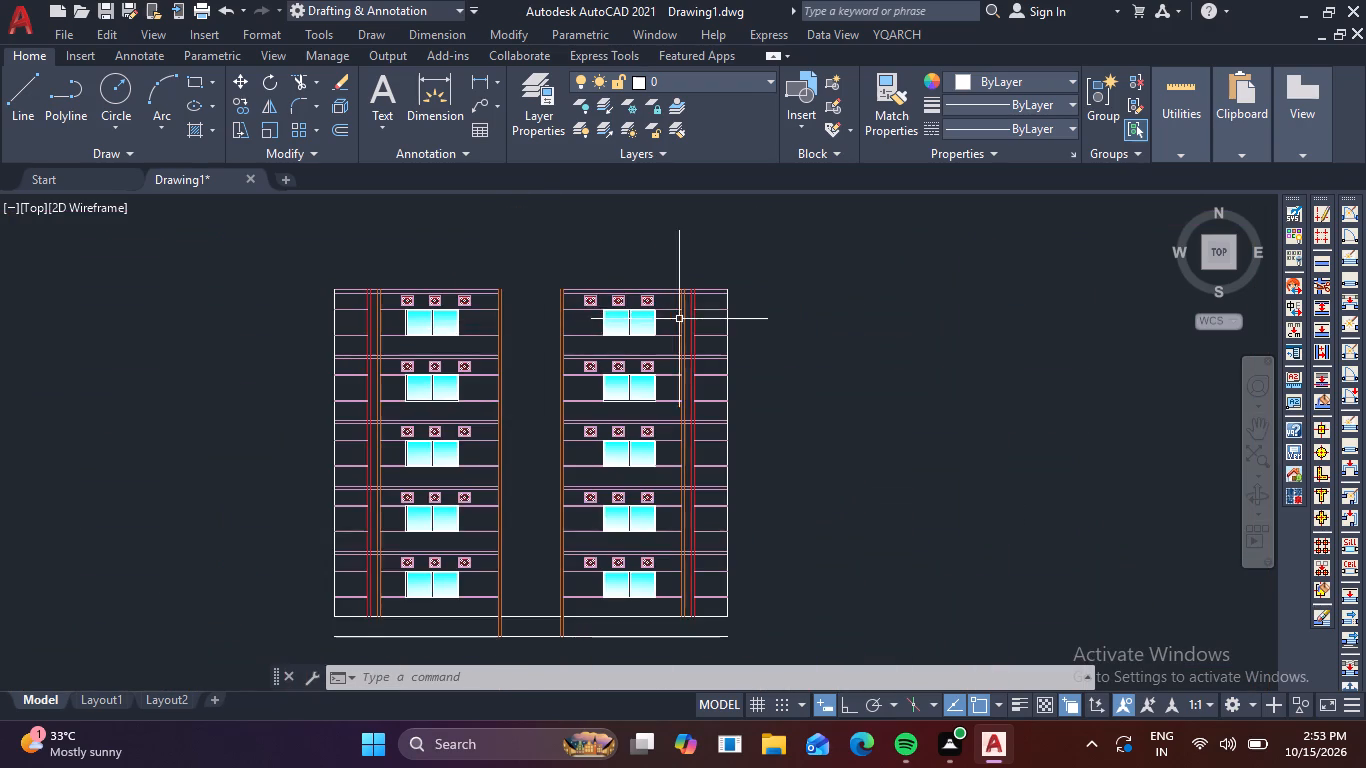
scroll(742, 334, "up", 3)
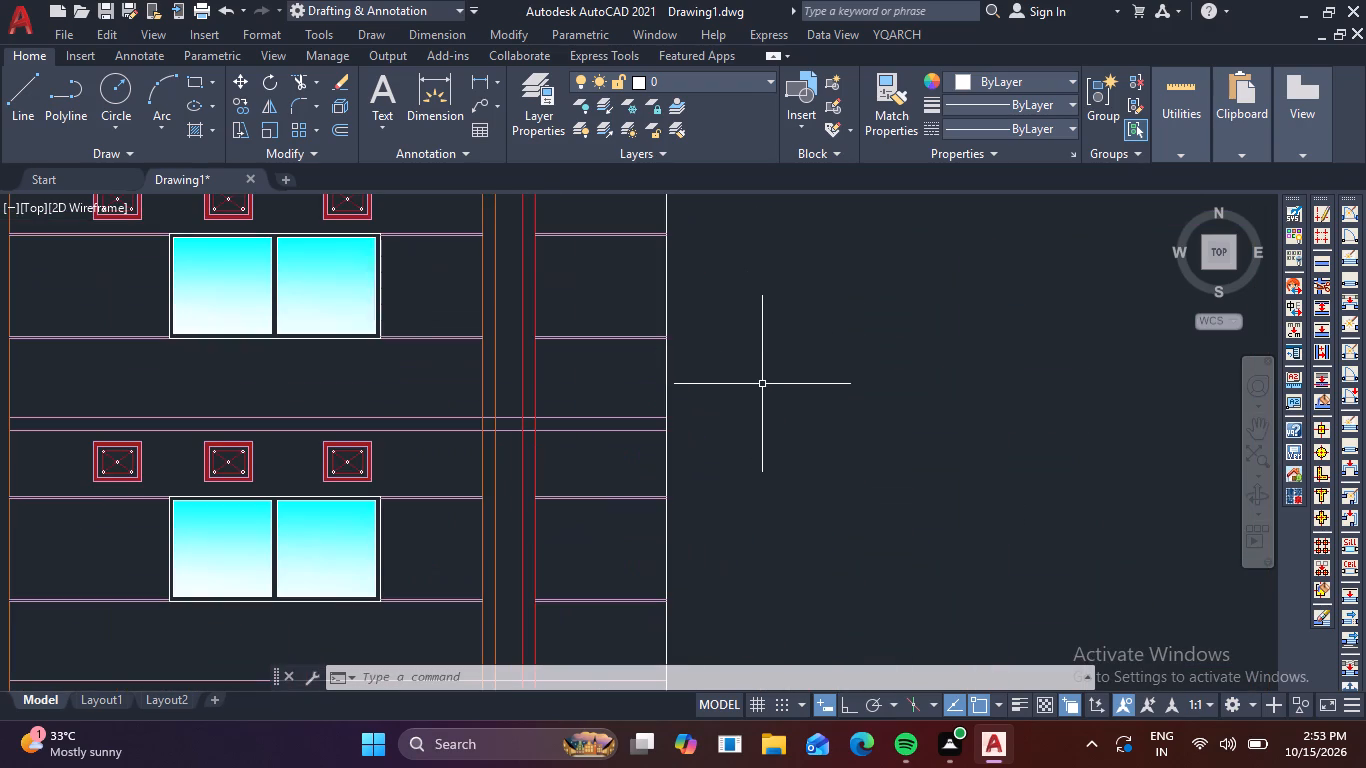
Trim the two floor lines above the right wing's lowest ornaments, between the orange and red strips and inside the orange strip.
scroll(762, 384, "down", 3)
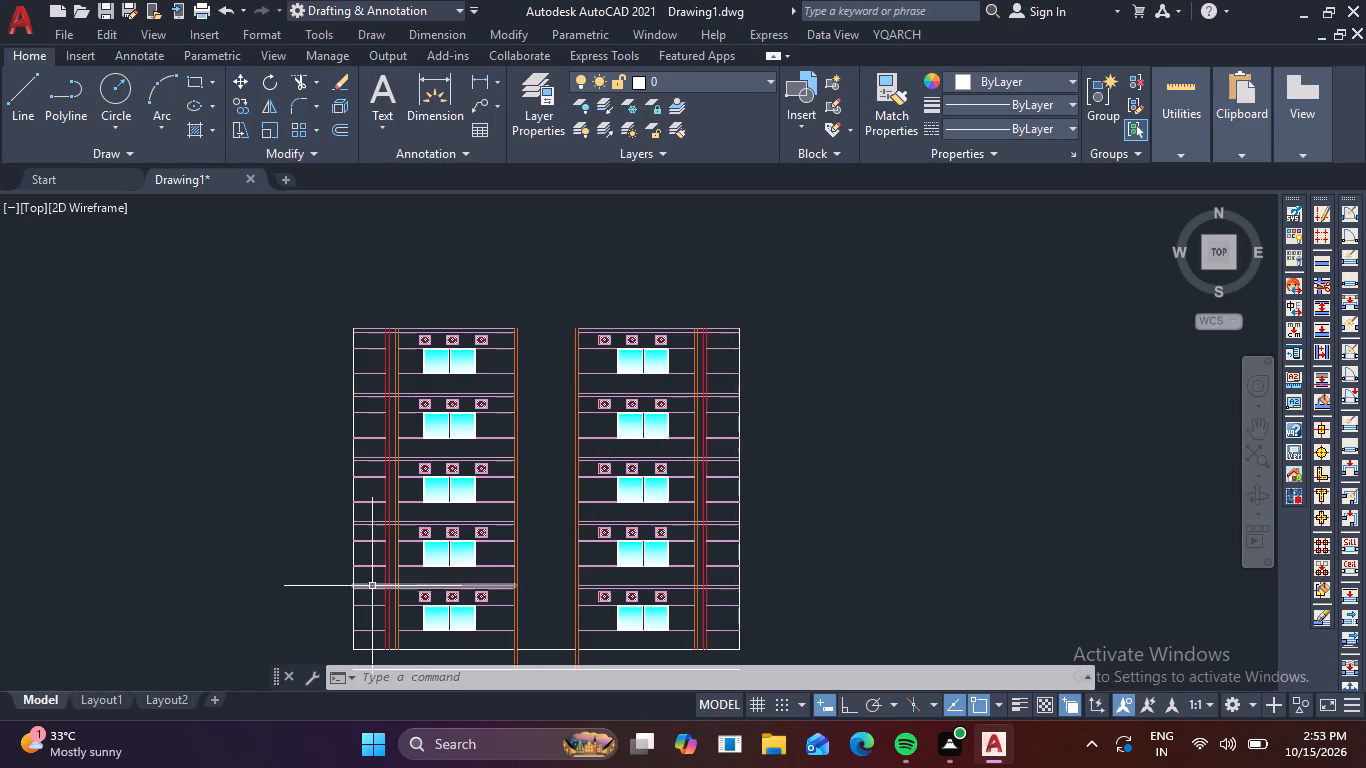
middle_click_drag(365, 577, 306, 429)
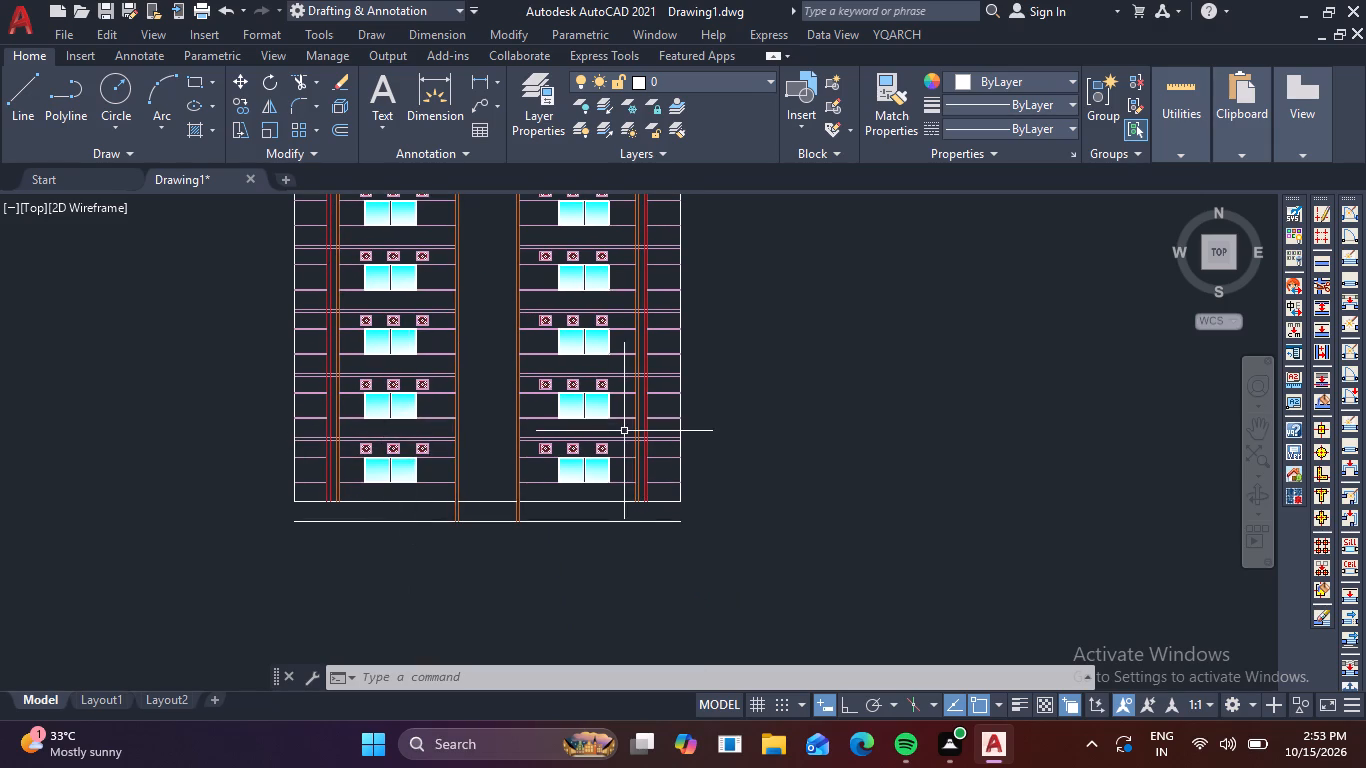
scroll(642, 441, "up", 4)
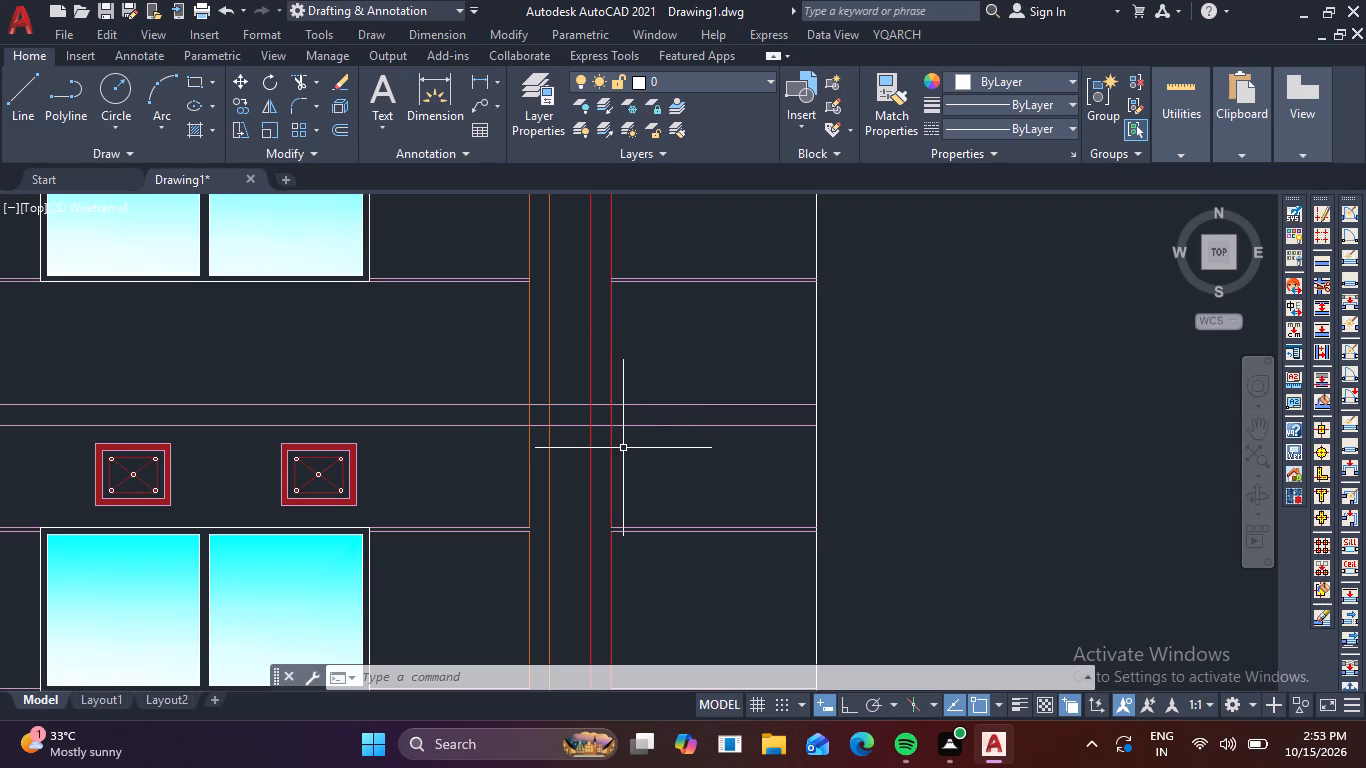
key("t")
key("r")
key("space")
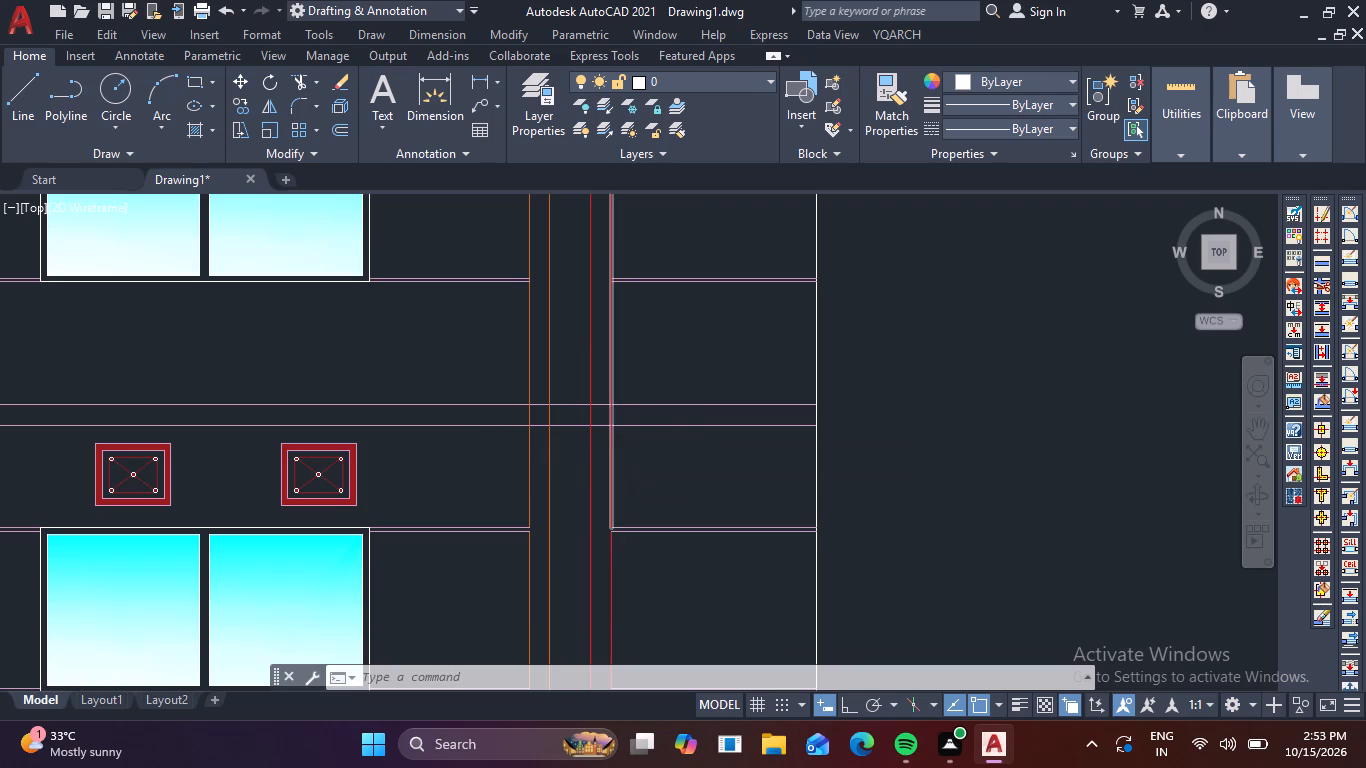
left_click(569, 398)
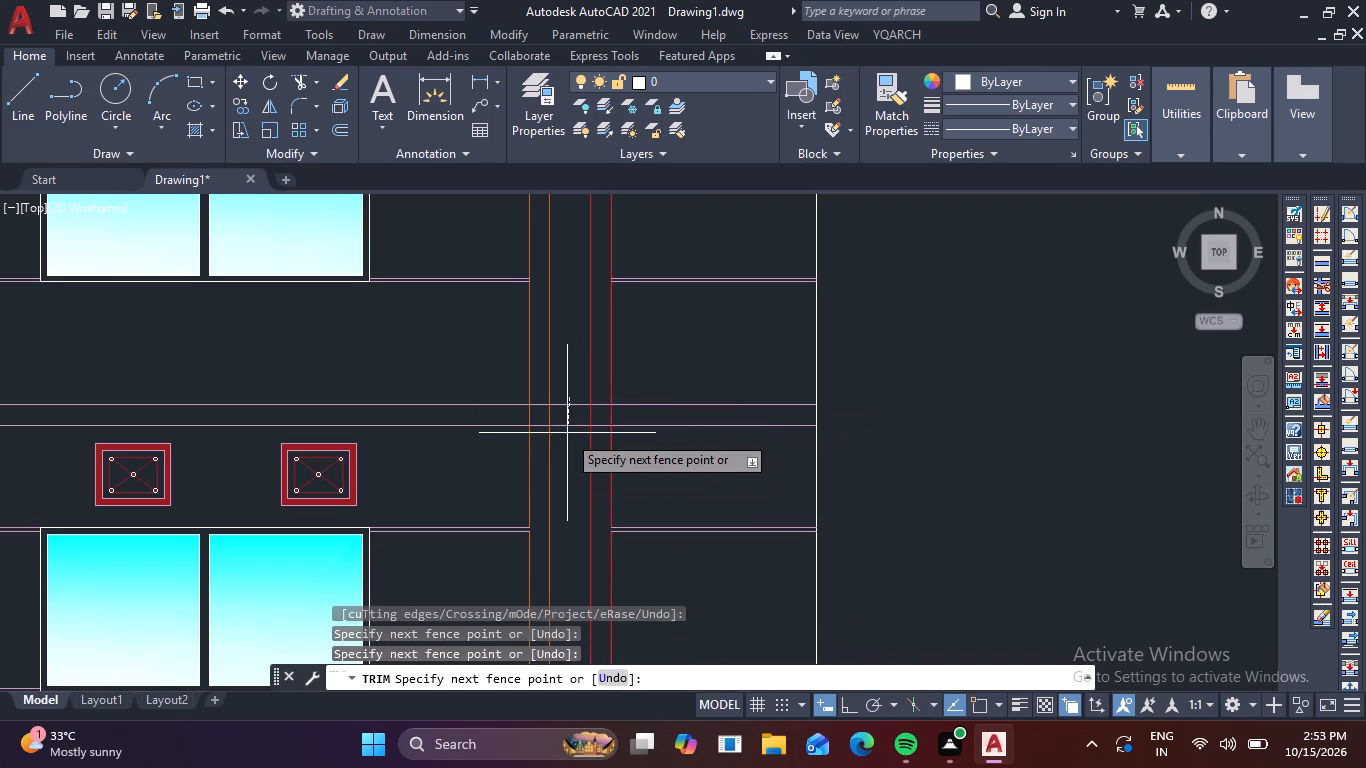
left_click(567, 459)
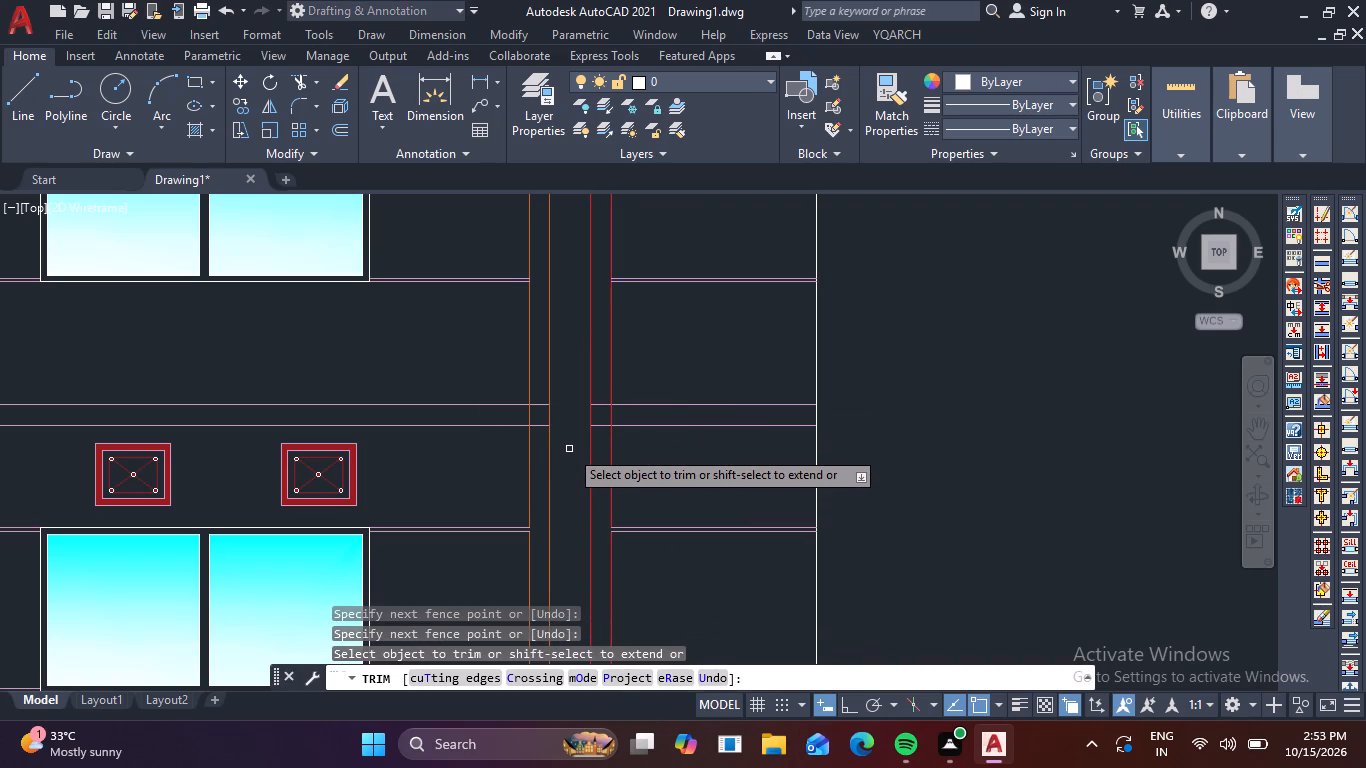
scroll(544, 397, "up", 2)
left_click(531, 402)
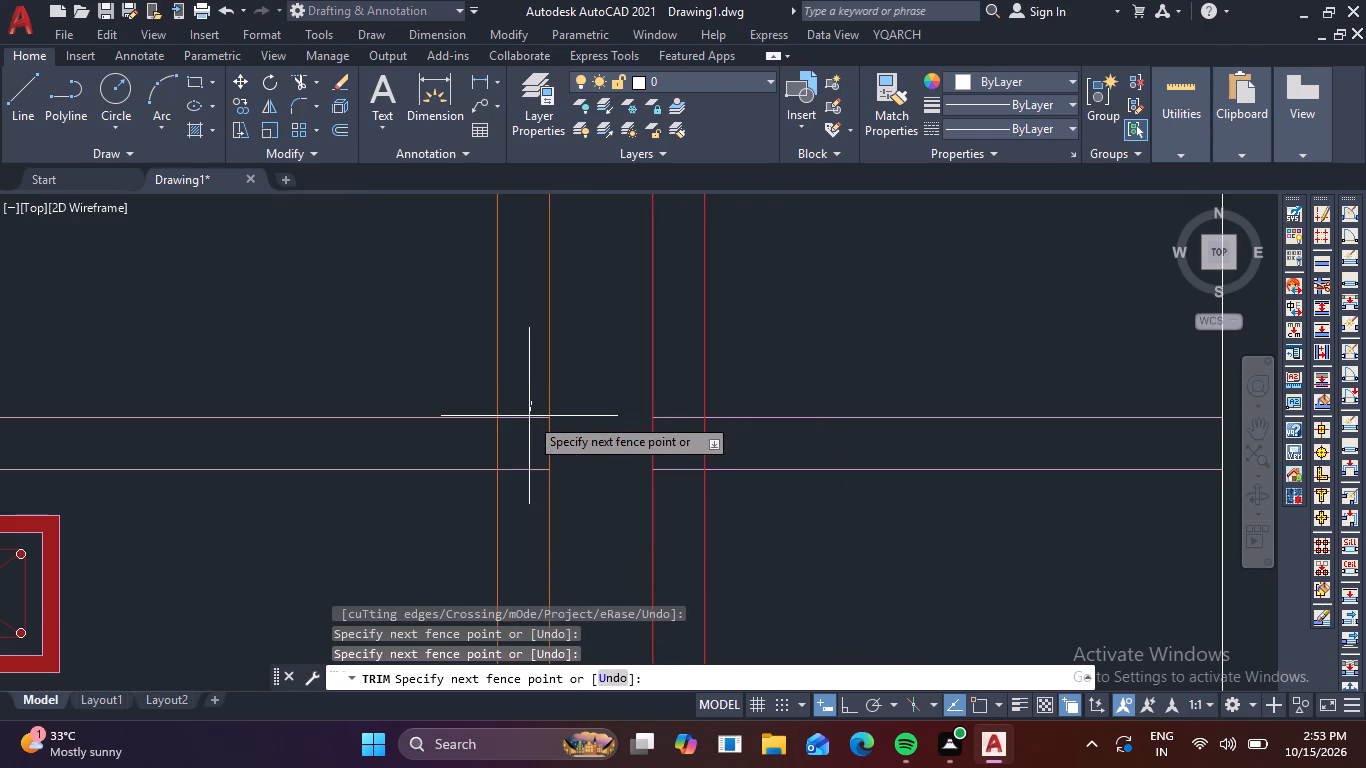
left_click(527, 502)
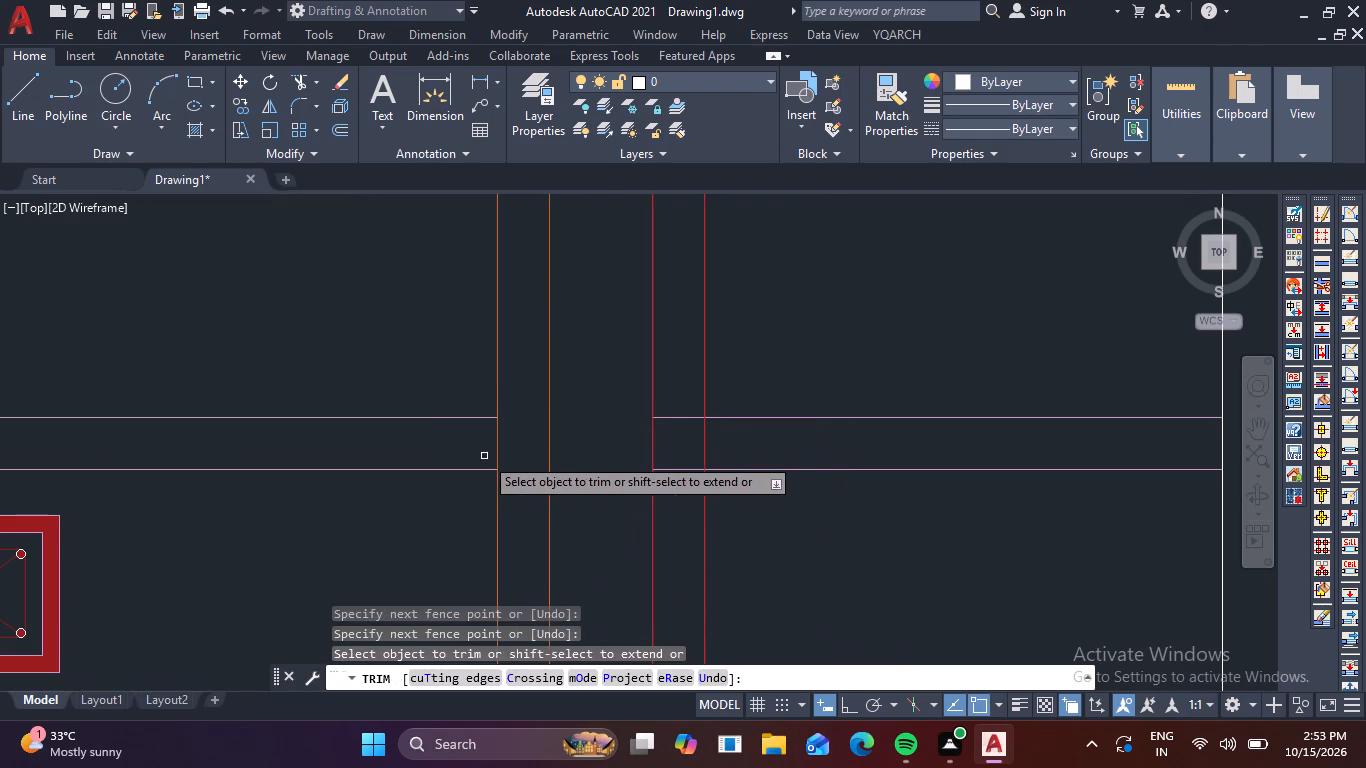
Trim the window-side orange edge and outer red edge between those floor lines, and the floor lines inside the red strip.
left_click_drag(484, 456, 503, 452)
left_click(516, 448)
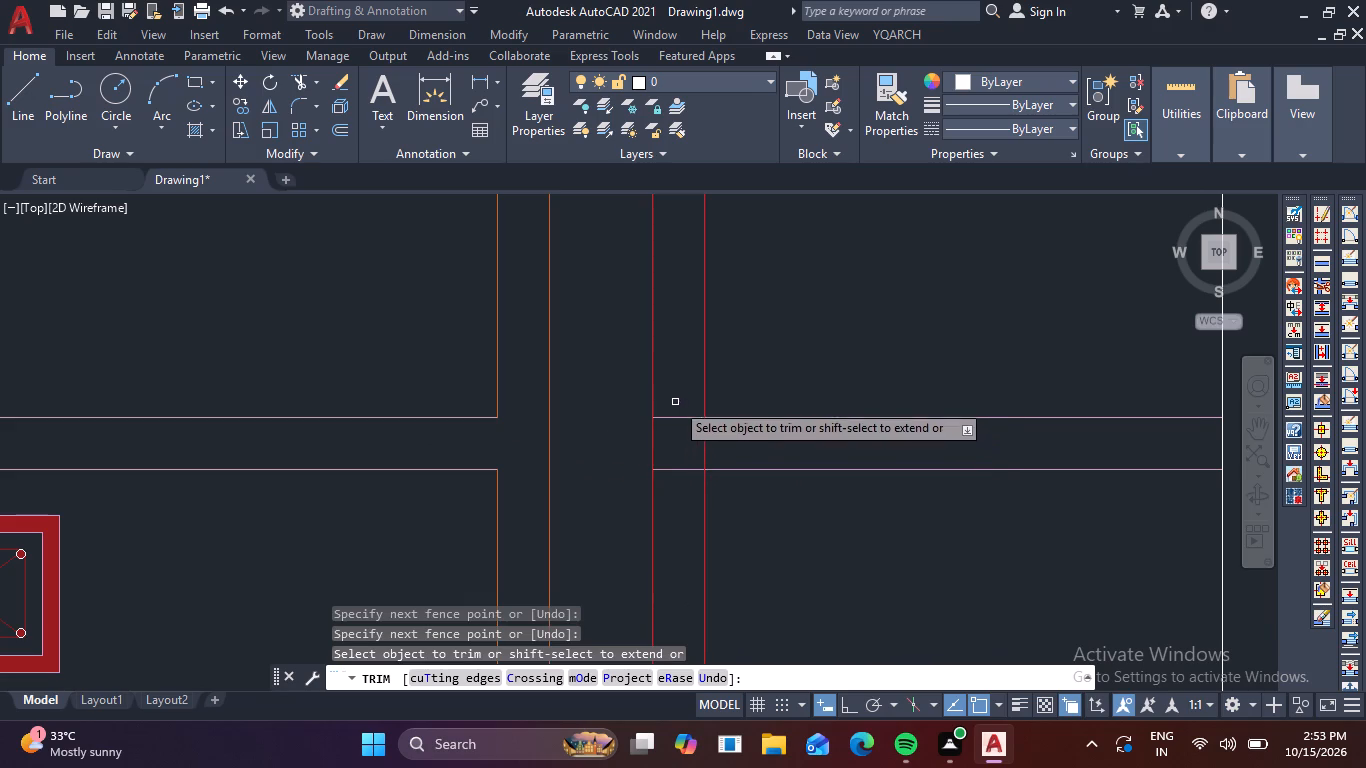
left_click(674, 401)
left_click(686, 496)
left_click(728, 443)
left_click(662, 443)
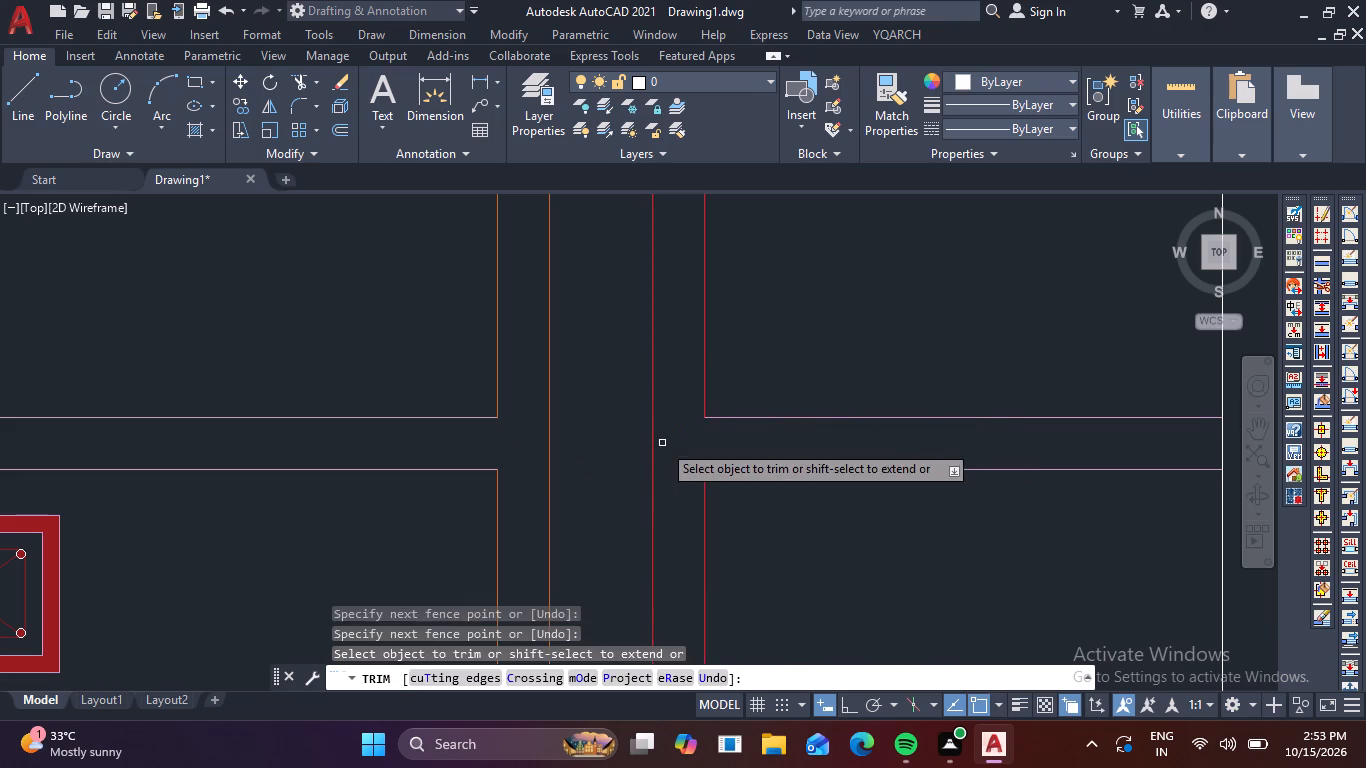
Trim the window-side orange edge and outer red edge between the double sill lines of the right wing's second-lowest window.
scroll(675, 441, "down", 4)
scroll(687, 500, "up", 4)
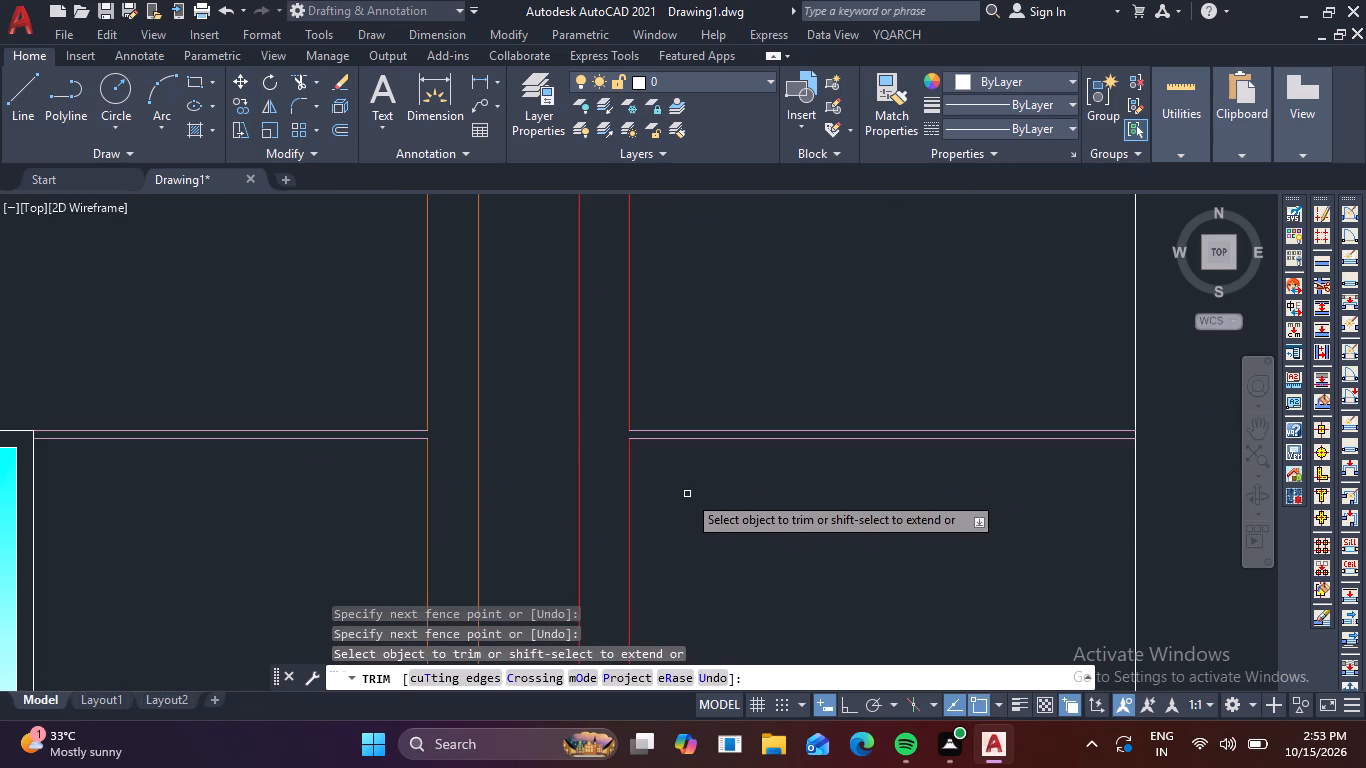
middle_click_drag(687, 494, 740, 657)
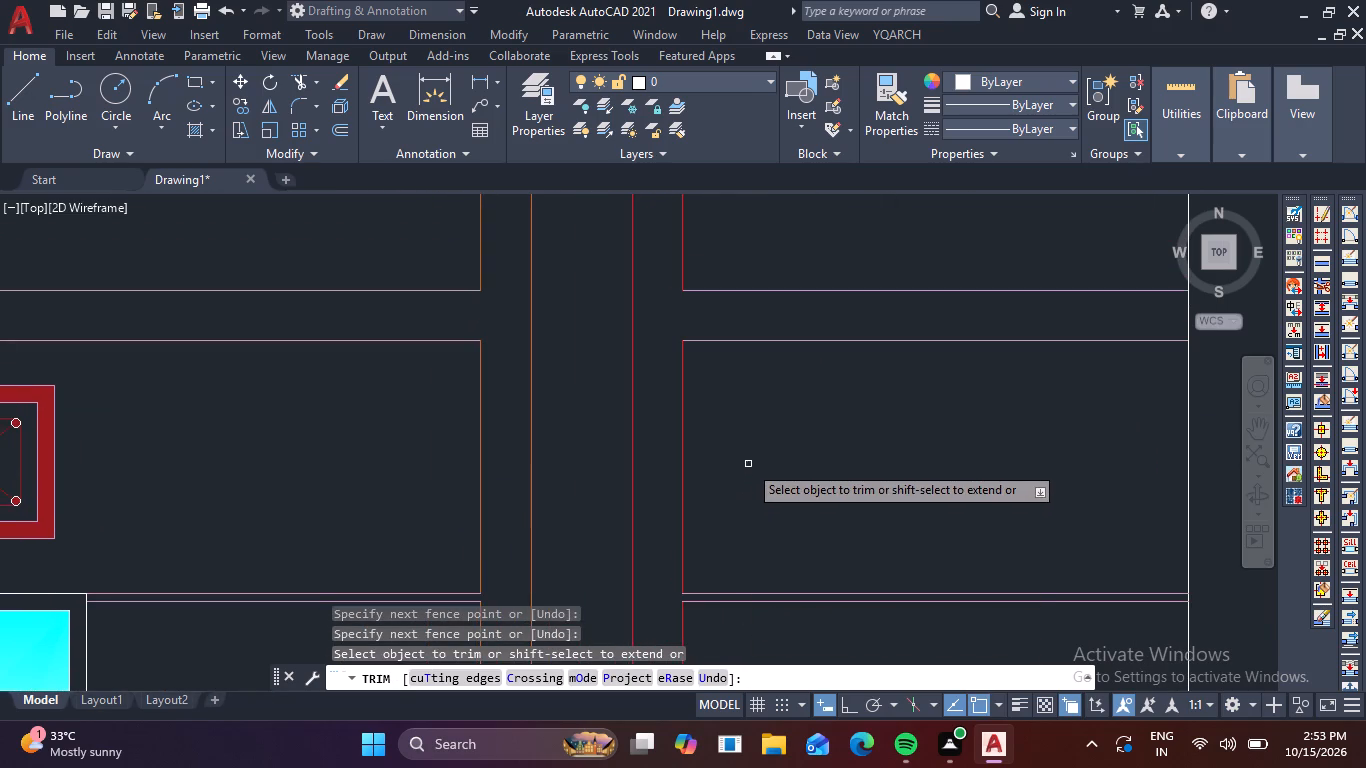
scroll(748, 464, "down", 2)
middle_click_drag(671, 327, 683, 376)
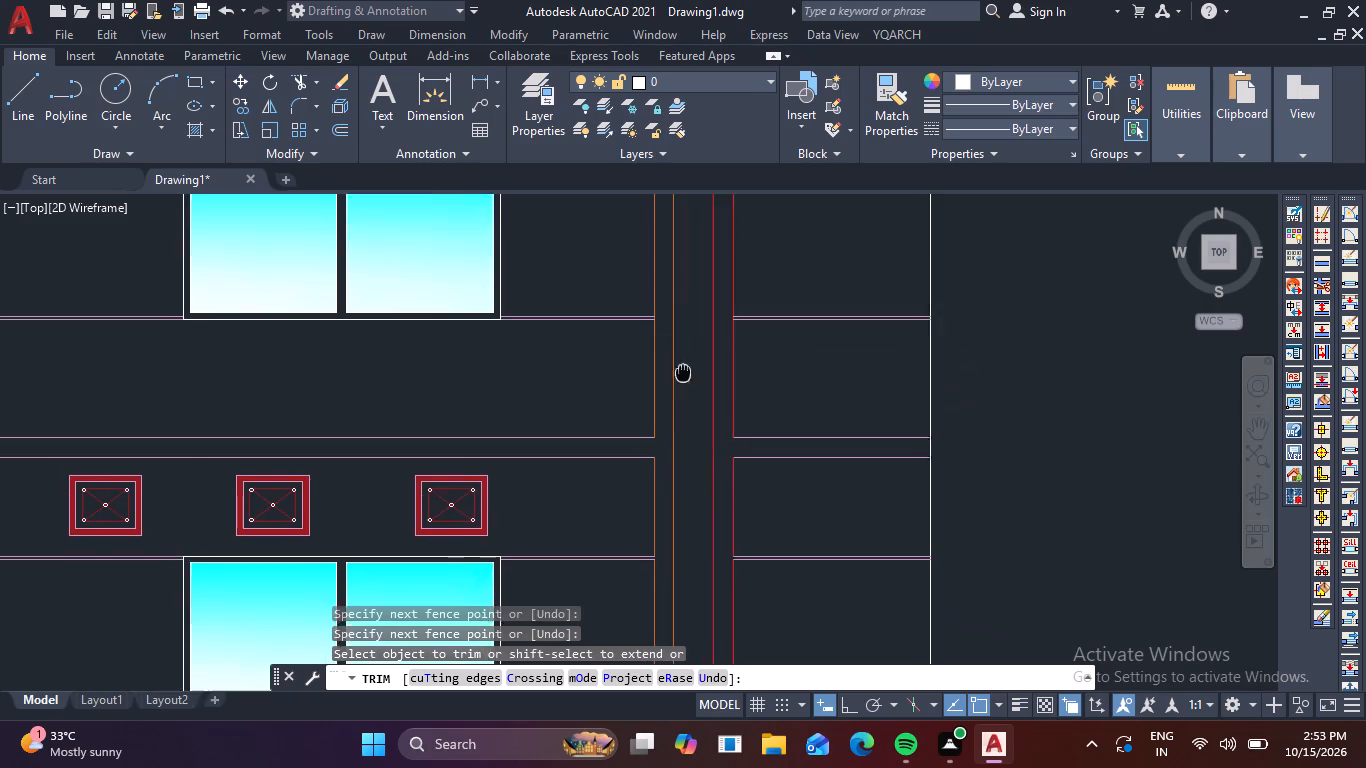
middle_click_drag(683, 376, 690, 440)
scroll(639, 381, "up", 3)
scroll(714, 418, "up", 3)
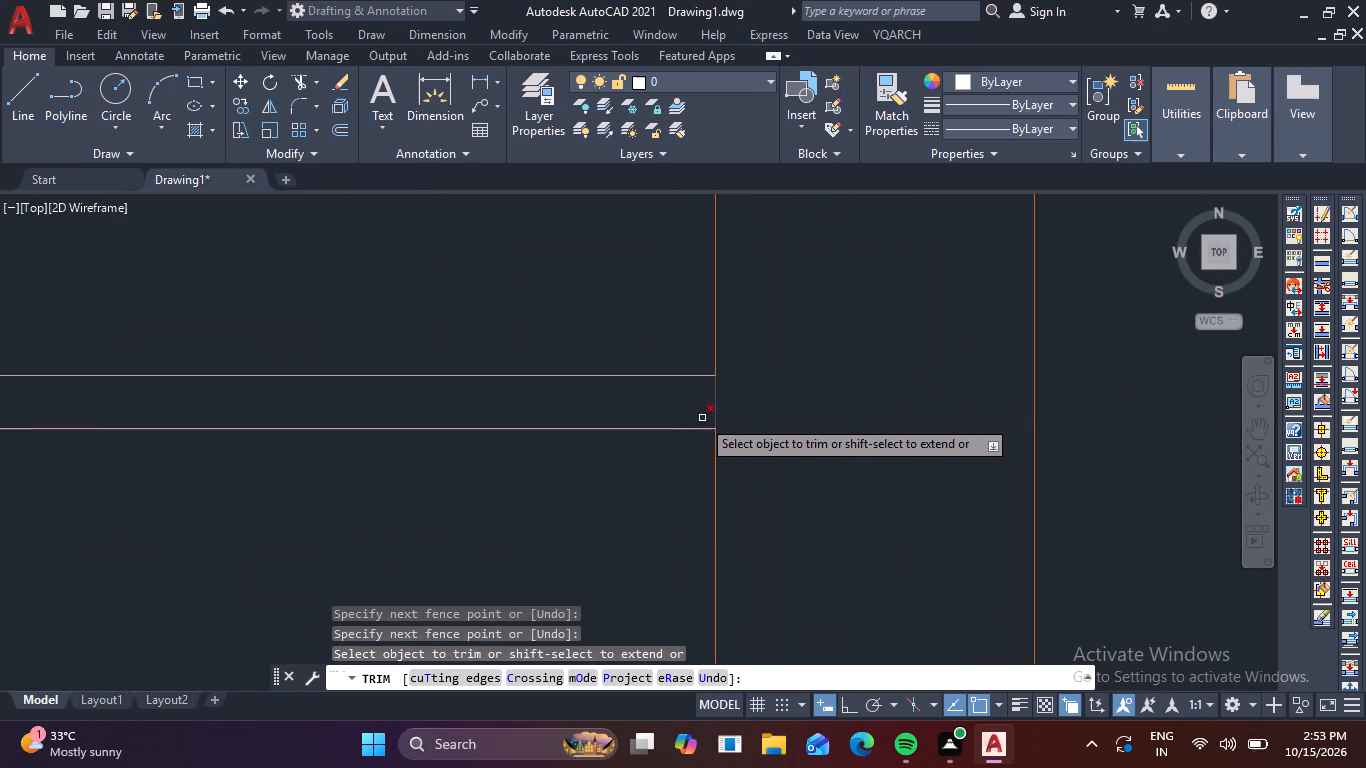
left_click(695, 412)
left_click(739, 408)
scroll(758, 416, "down", 3)
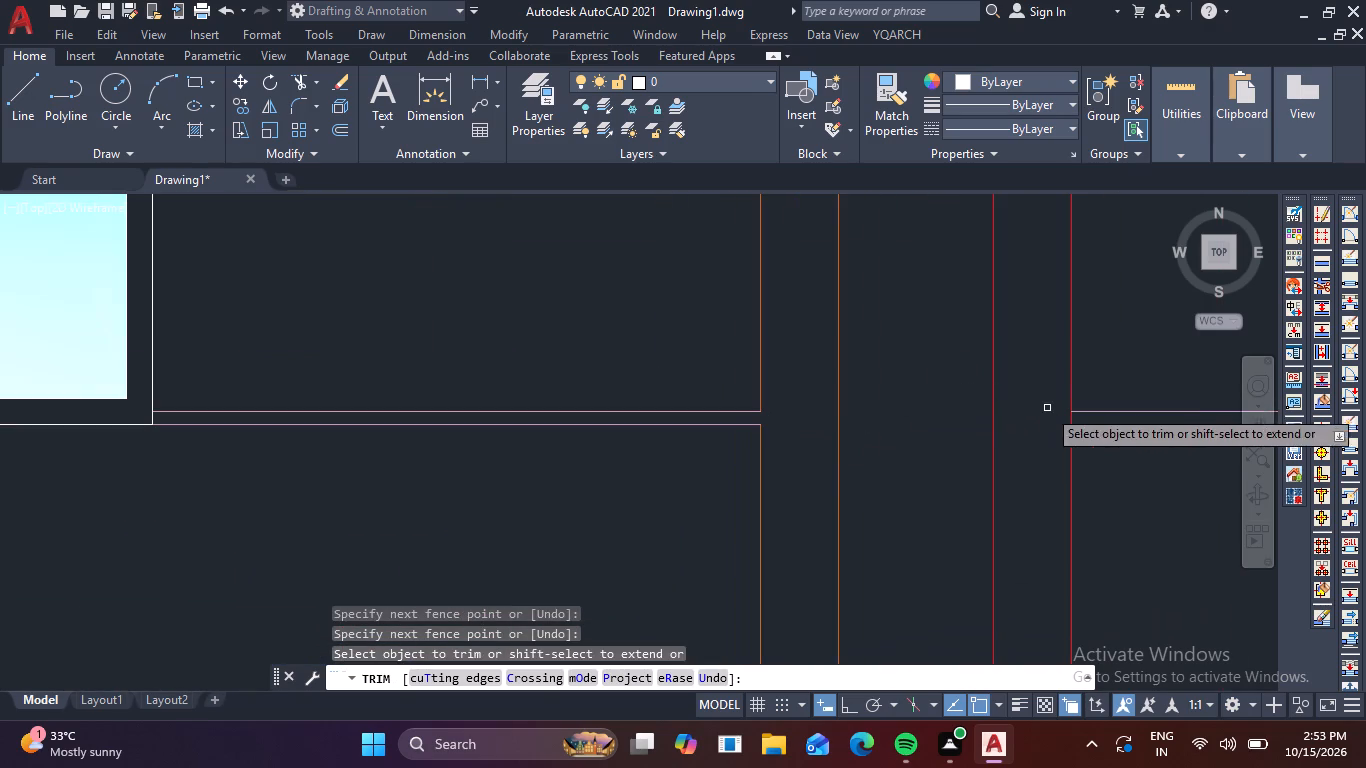
scroll(1078, 413, "up", 3)
left_click(1069, 424)
left_click_drag(1017, 434, 1005, 436)
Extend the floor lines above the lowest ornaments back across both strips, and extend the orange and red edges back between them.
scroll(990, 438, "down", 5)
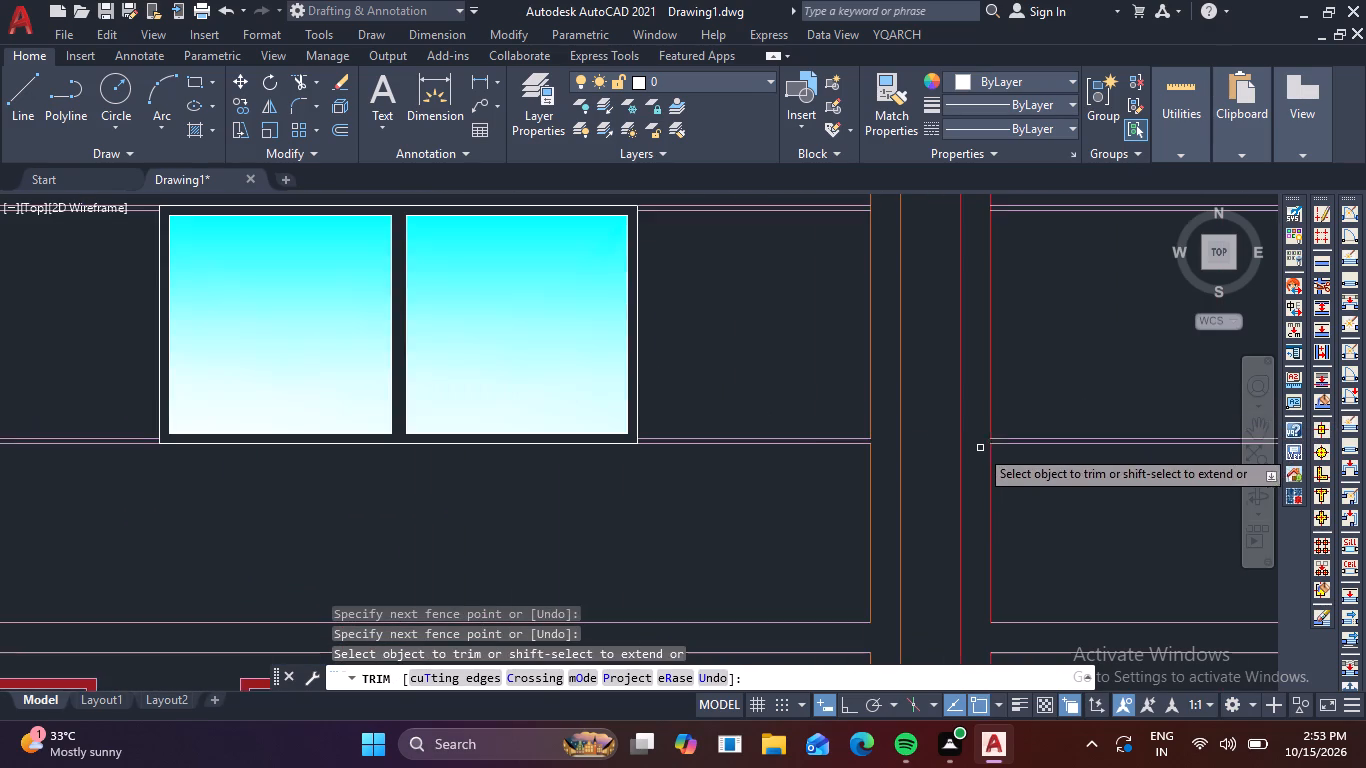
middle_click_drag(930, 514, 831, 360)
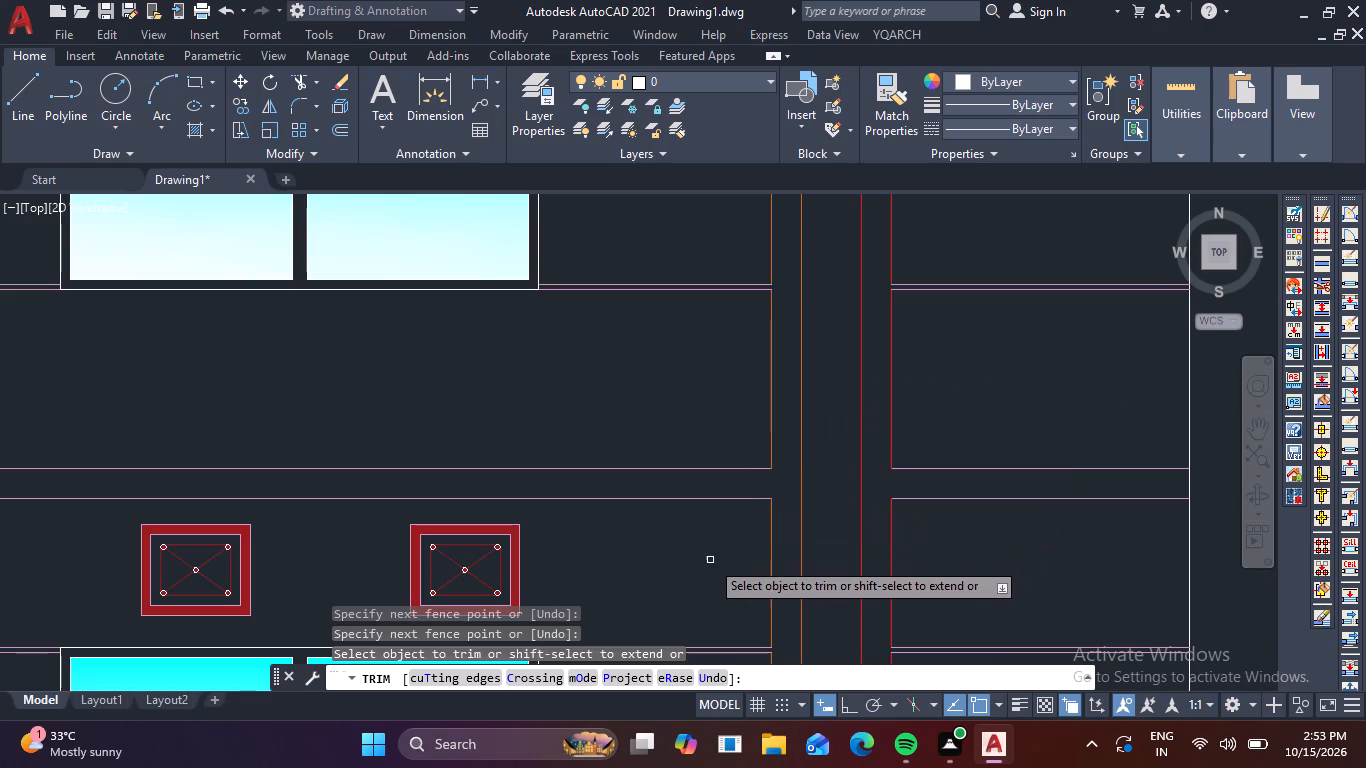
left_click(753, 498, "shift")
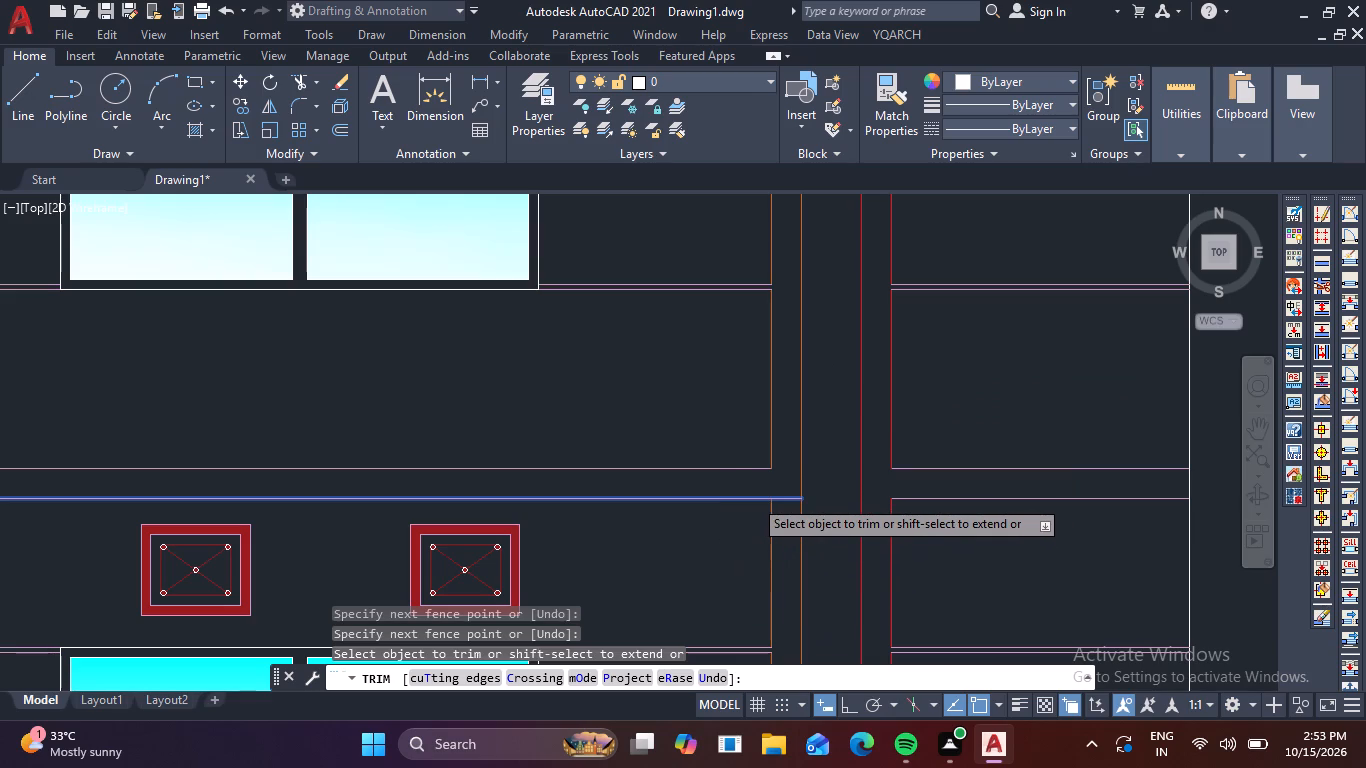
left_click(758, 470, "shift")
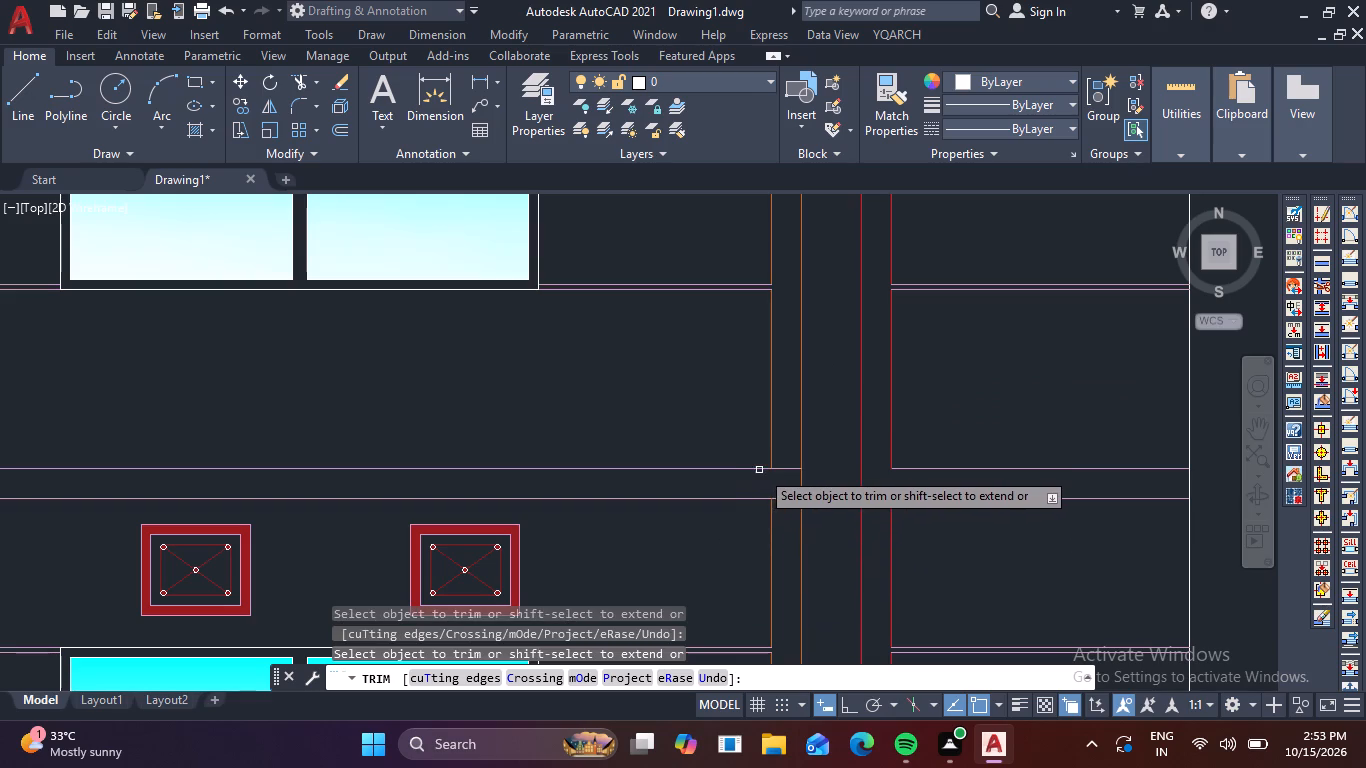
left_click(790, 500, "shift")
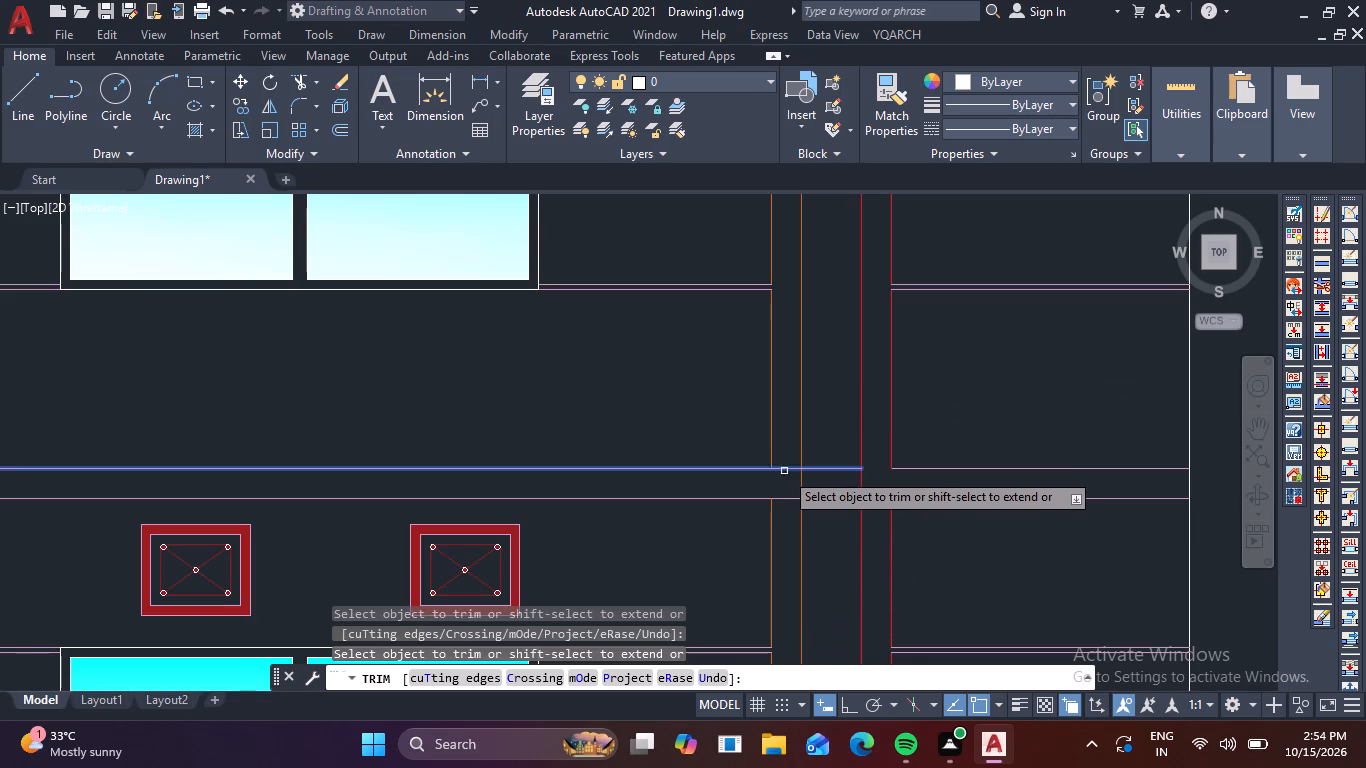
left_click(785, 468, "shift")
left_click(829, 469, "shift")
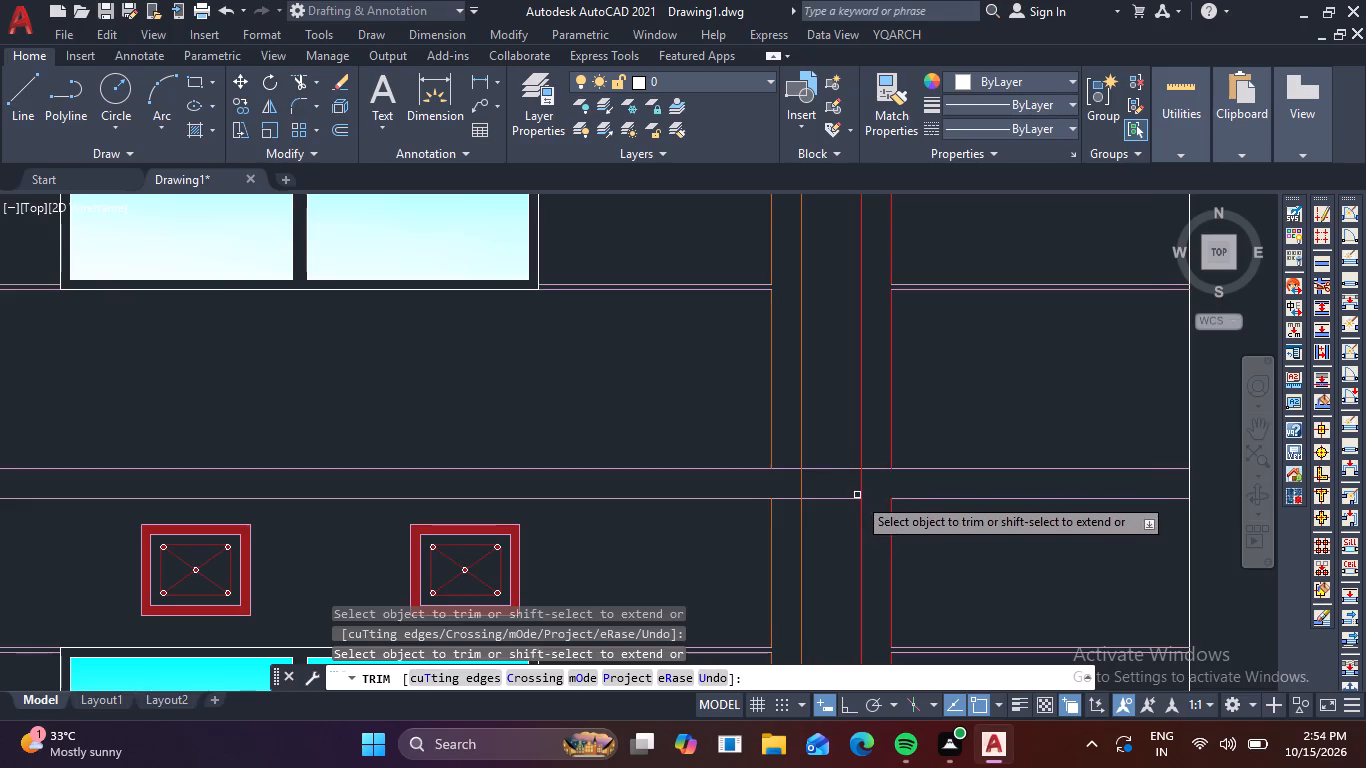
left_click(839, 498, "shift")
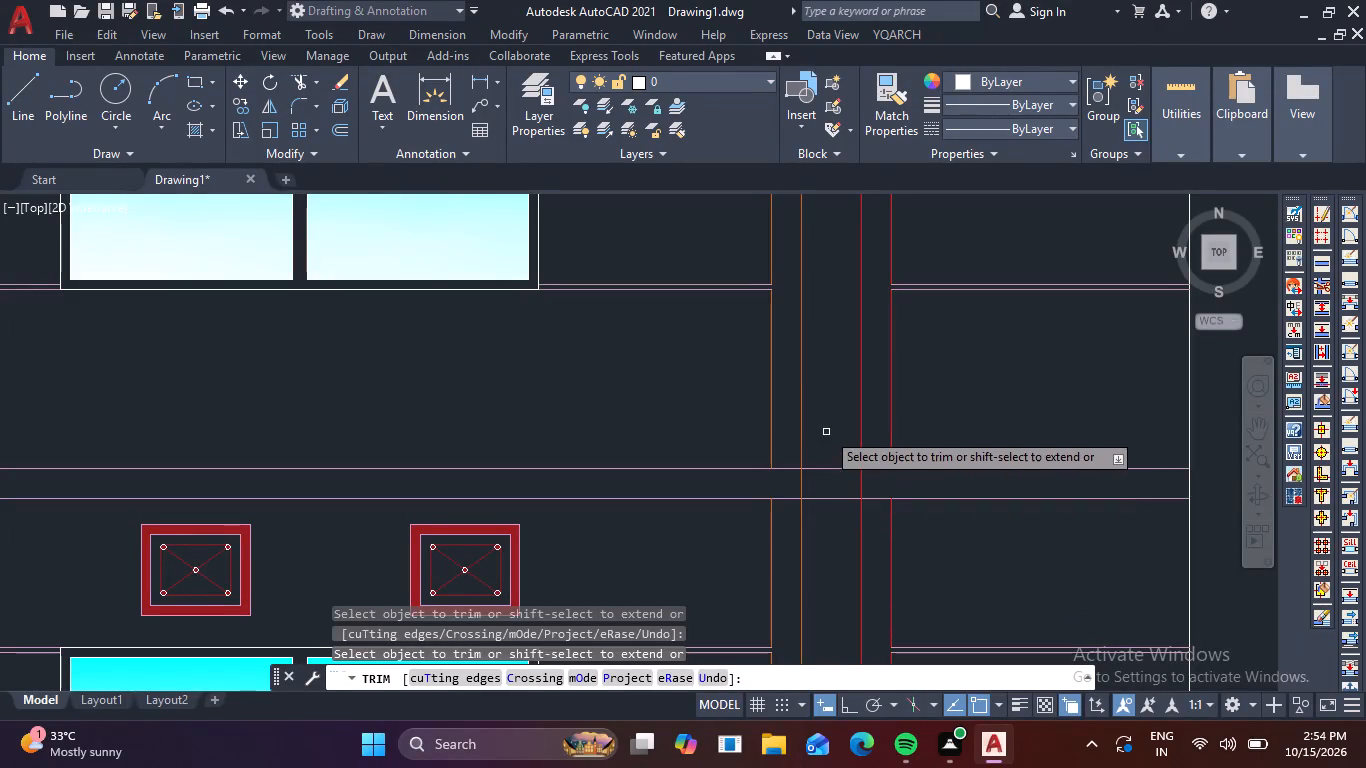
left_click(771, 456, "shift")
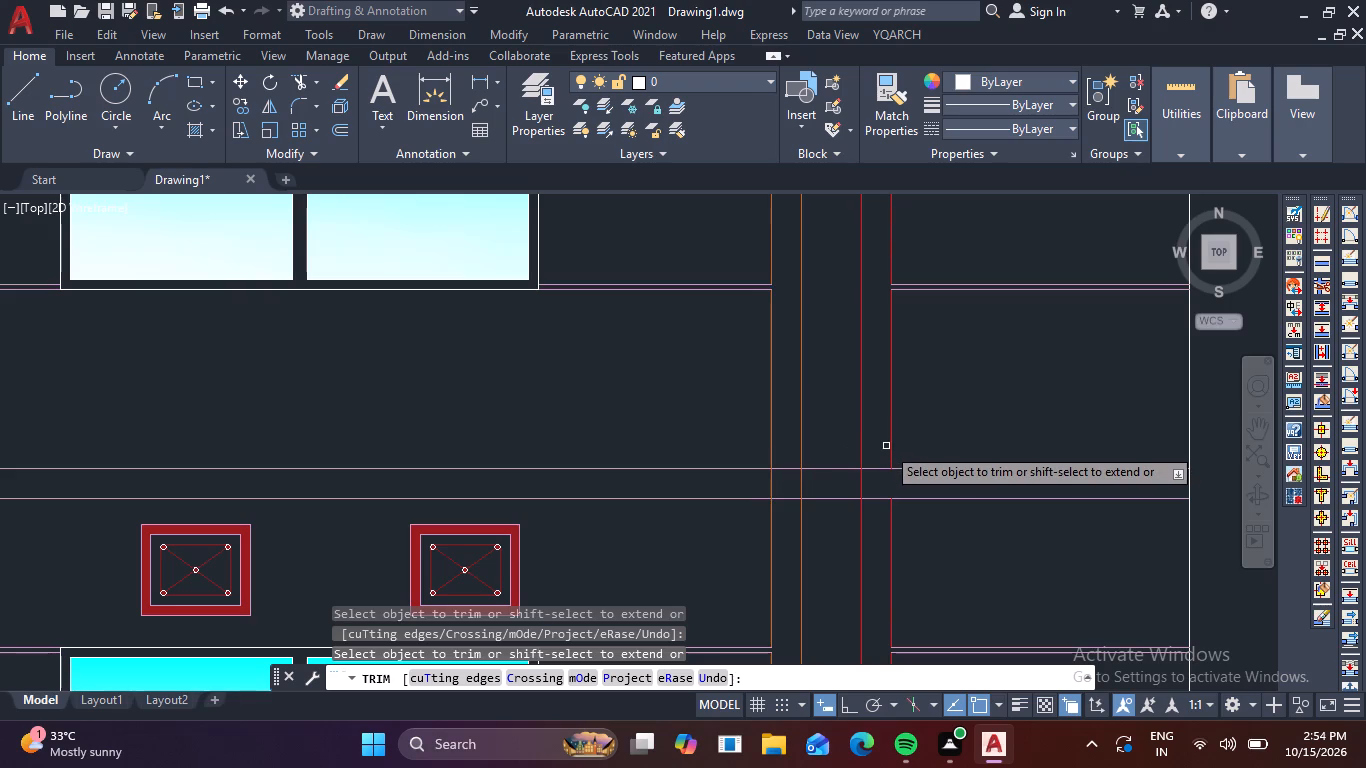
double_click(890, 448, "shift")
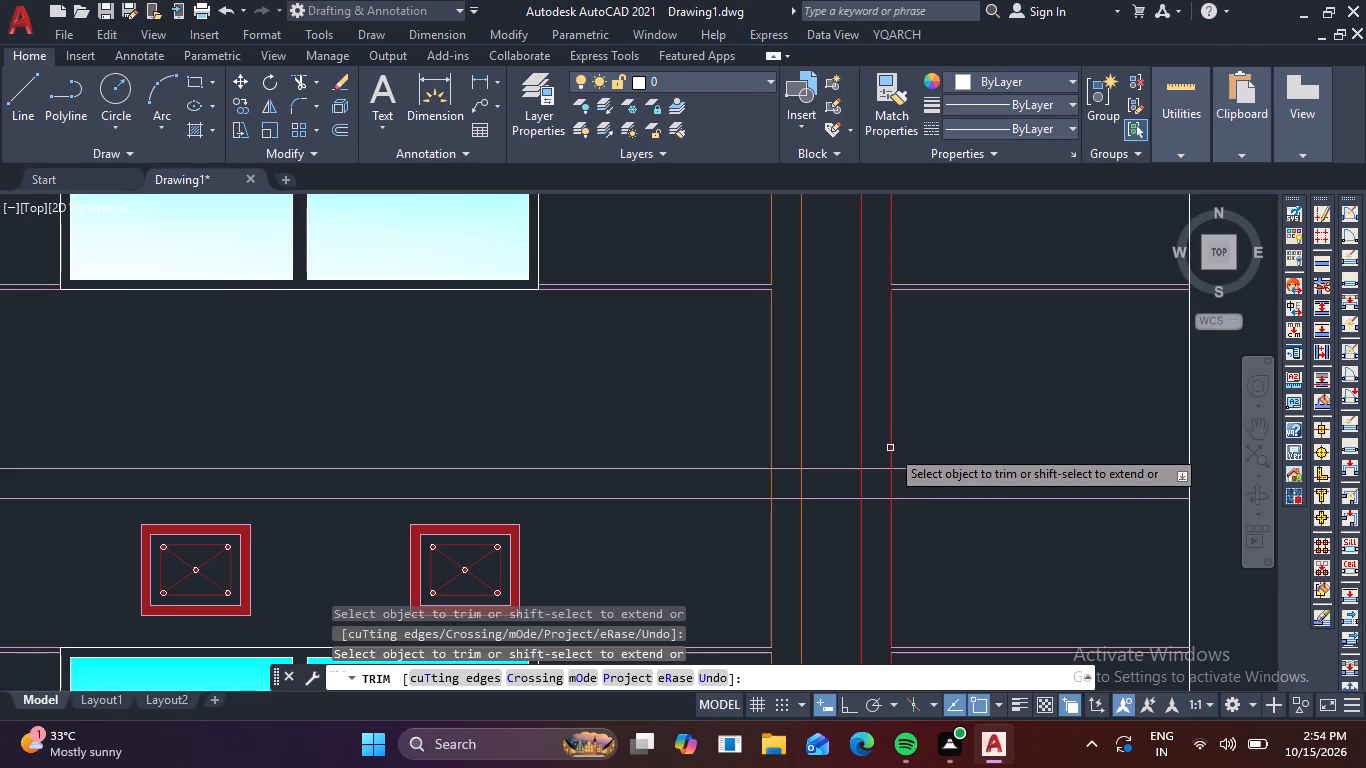
Trim the window-side orange edge and outer red edge between the double head lines of the right wing's second-lowest window.
middle_click_drag(942, 405, 960, 624)
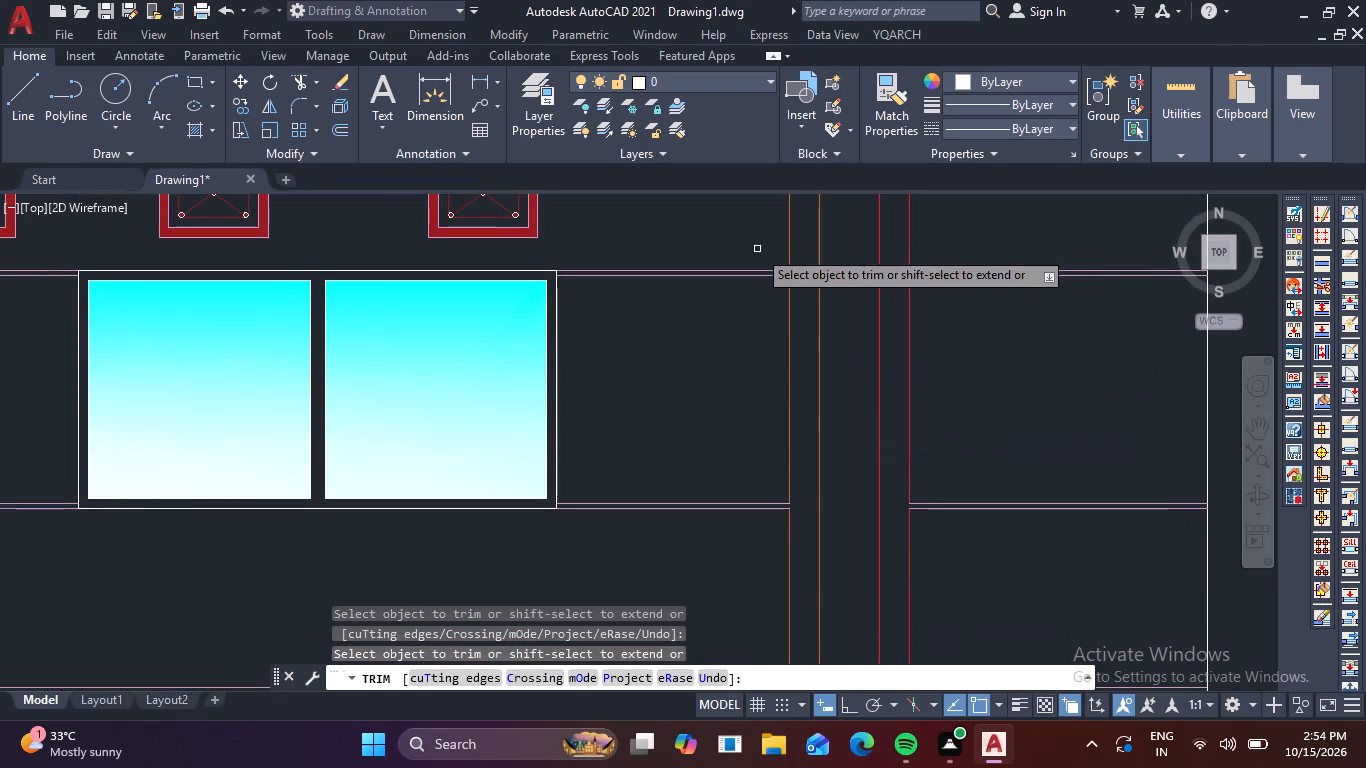
scroll(795, 260, "up", 6)
left_click(746, 311)
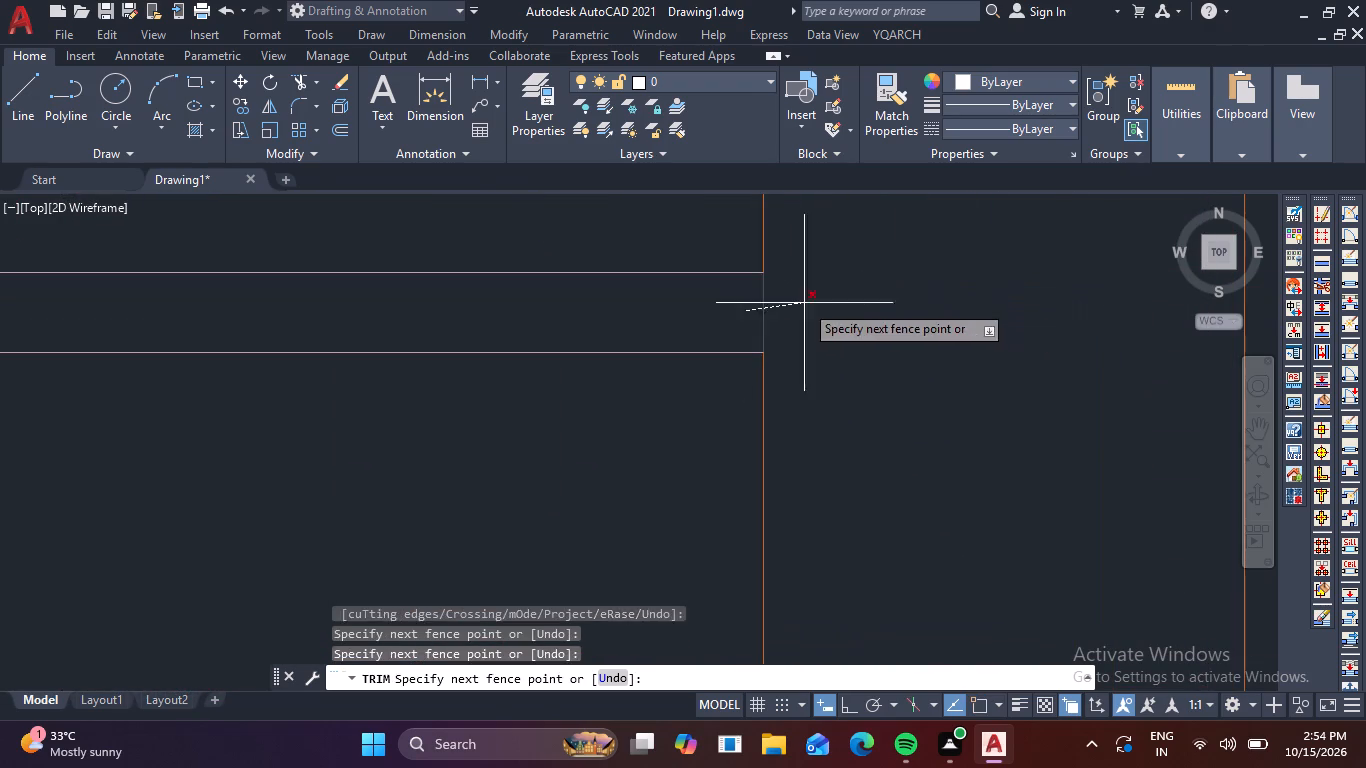
left_click(804, 303)
scroll(814, 306, "down", 4)
scroll(1135, 317, "up", 4)
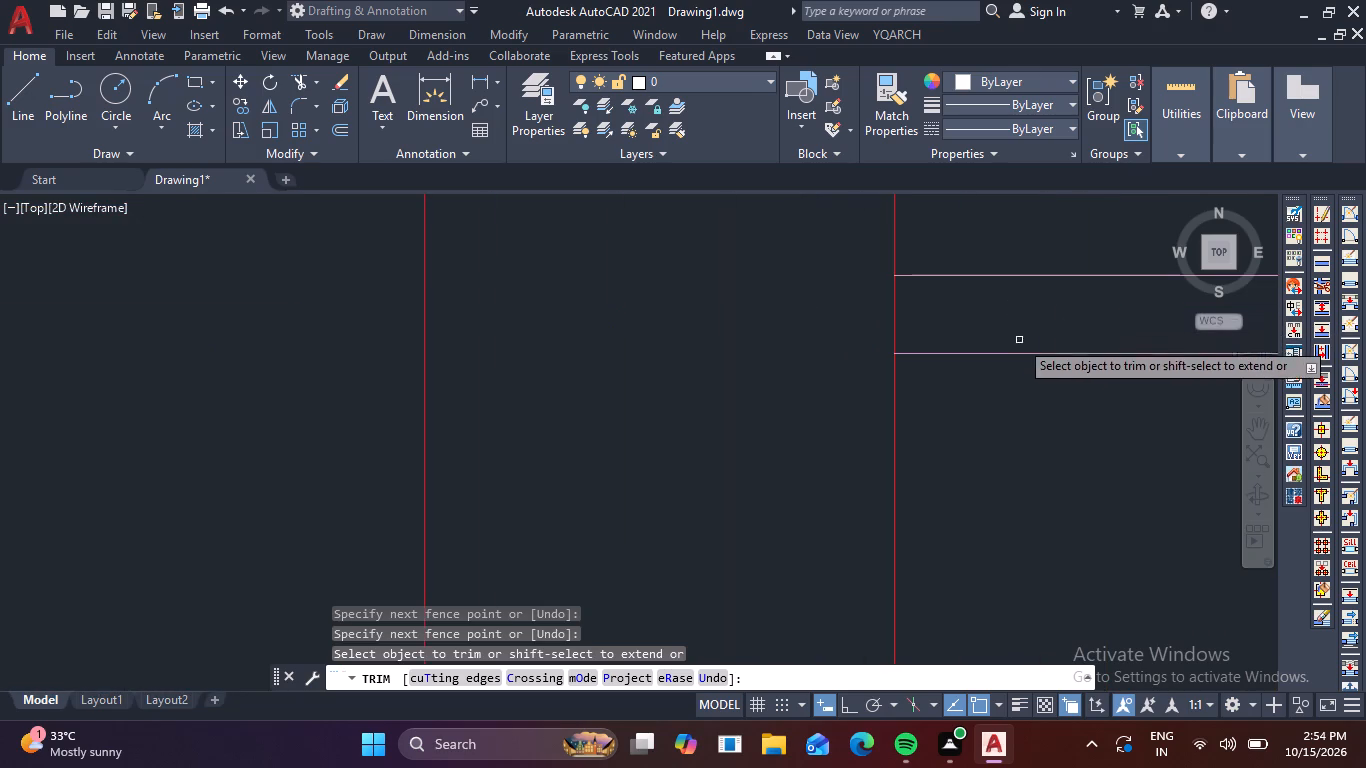
left_click(923, 318)
left_click(877, 330)
Trim the window-side orange edge and outer red edge between the double sill lines of the right wing's third-lowest window.
scroll(862, 331, "down", 3)
middle_click_drag(651, 299, 658, 400)
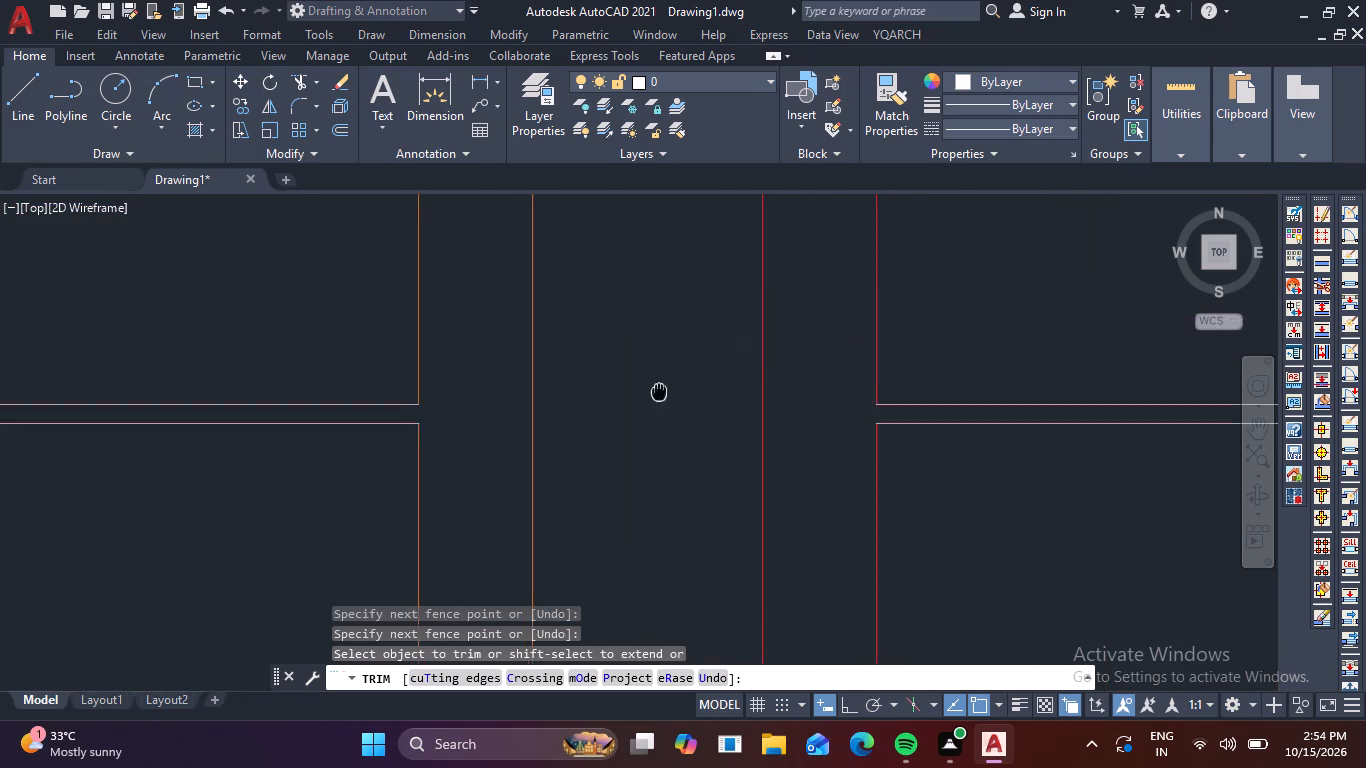
middle_click_drag(658, 400, 647, 491)
scroll(663, 450, "down", 4)
scroll(612, 224, "up", 2)
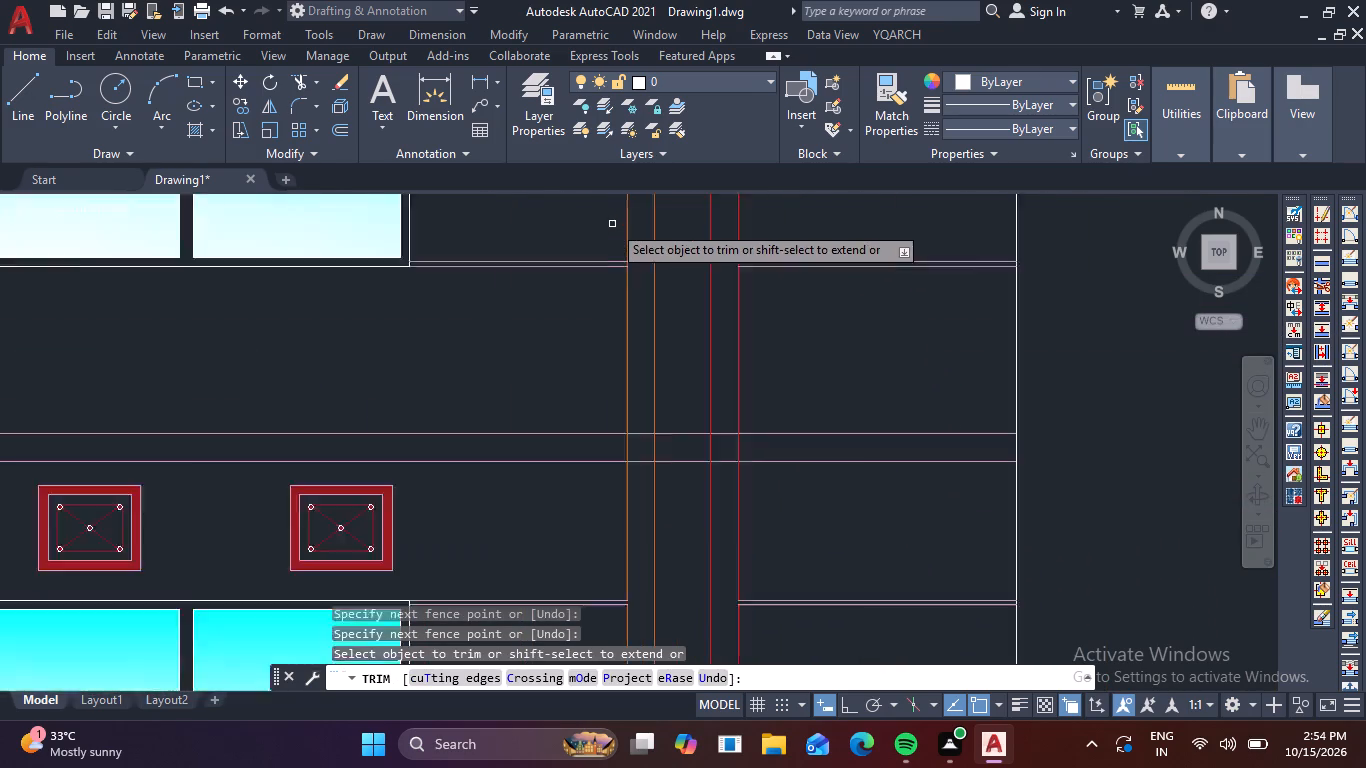
scroll(612, 224, "up", 3)
left_click(640, 490)
left_click(679, 486)
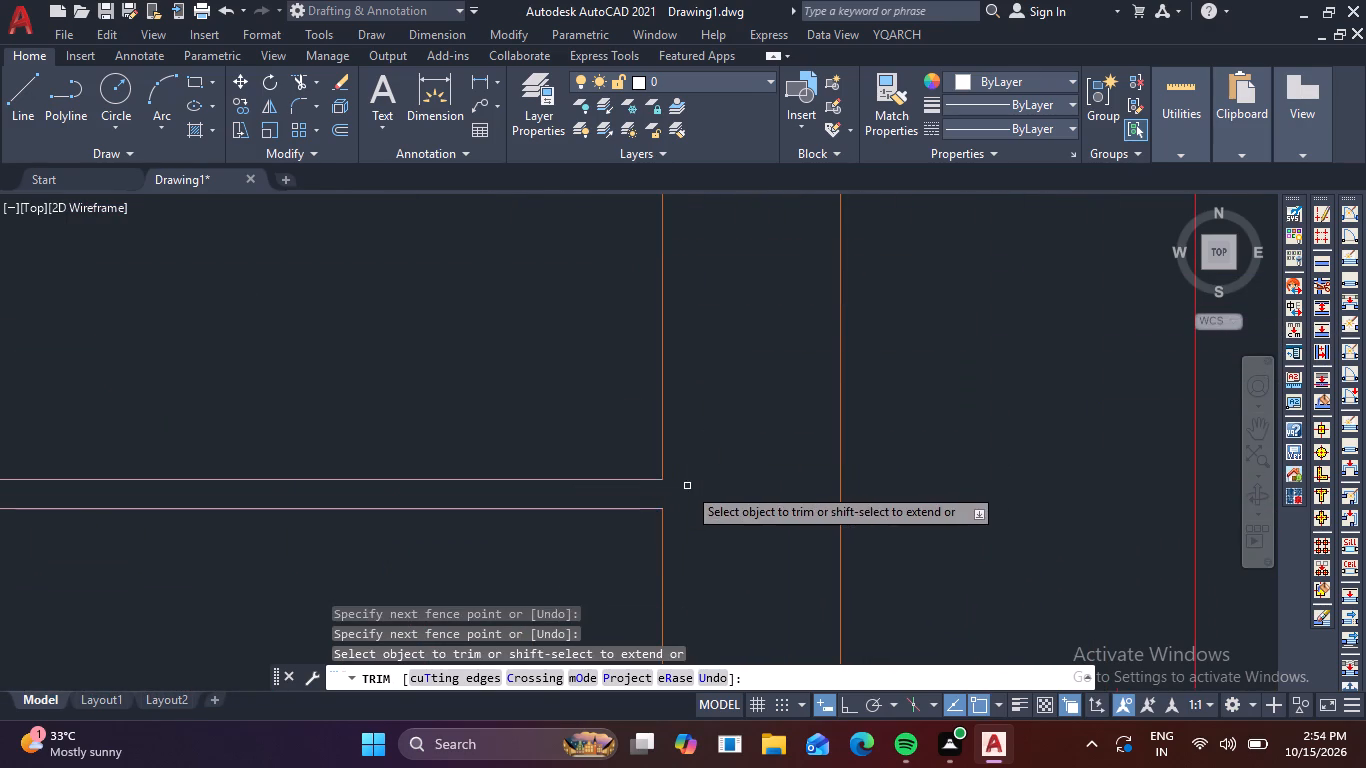
scroll(691, 486, "down", 3)
scroll(875, 492, "up", 5)
left_click(709, 478)
left_click(650, 477)
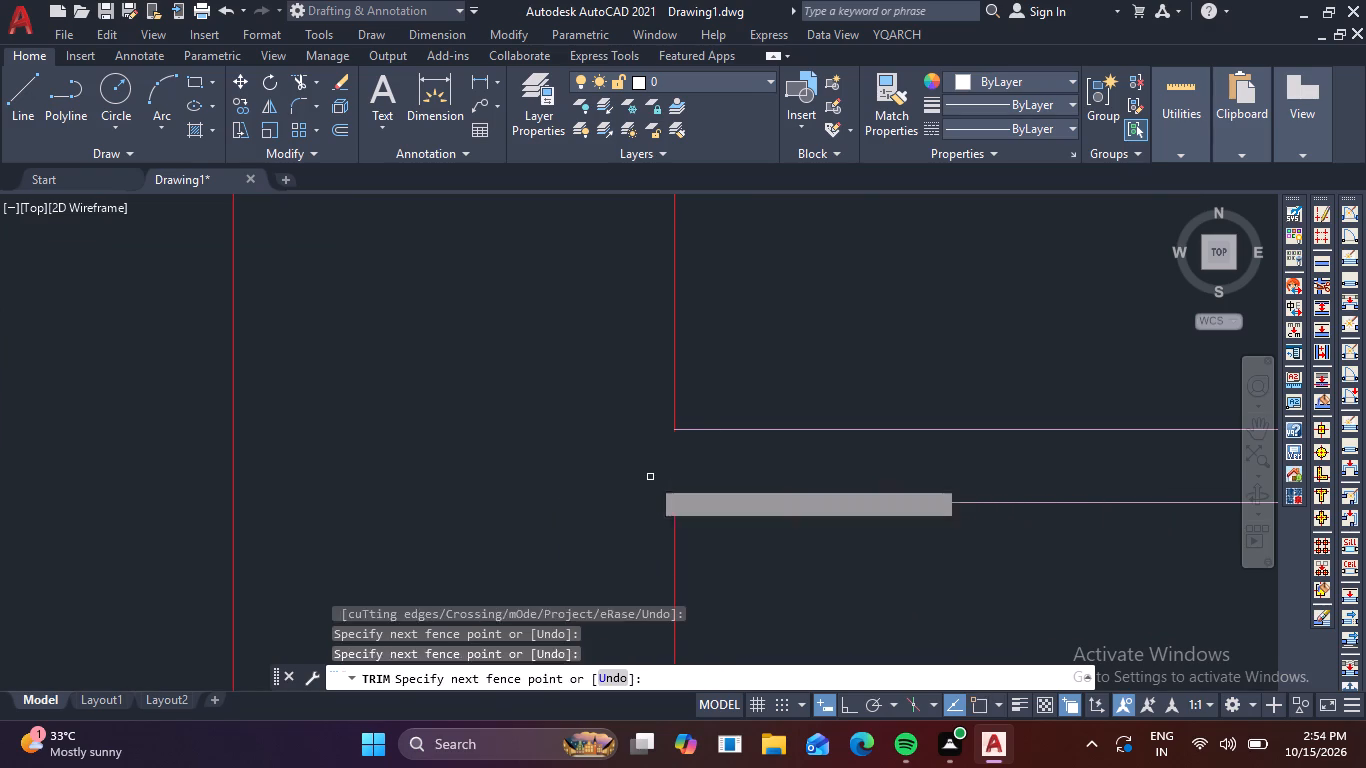
Trim the window-side orange edge and outer red edge between the double head lines of the right wing's third-lowest window.
scroll(650, 477, "down", 4)
scroll(548, 427, "down", 3)
middle_click_drag(543, 426, 529, 540)
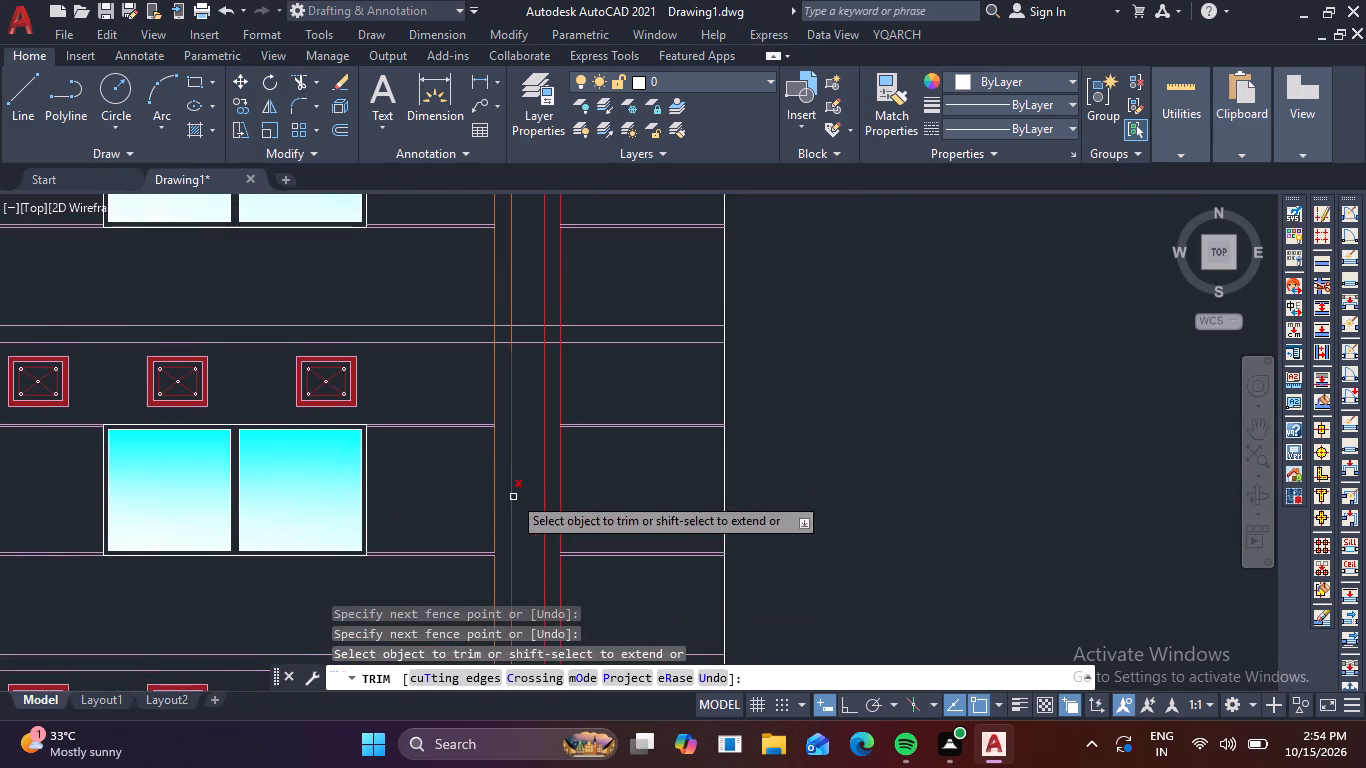
scroll(482, 429, "up", 7)
left_click(530, 397)
left_click_drag(570, 397, 587, 397)
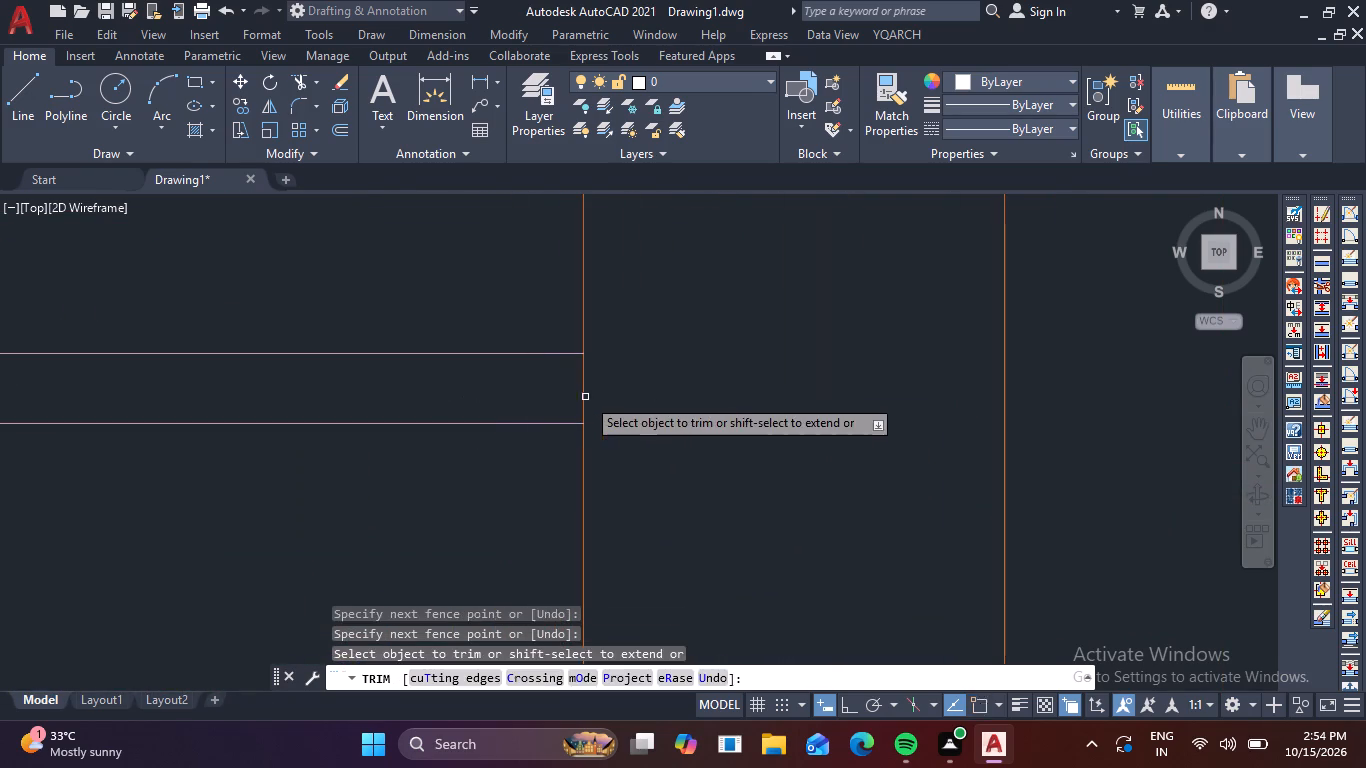
left_click_drag(587, 397, 593, 397)
left_click(616, 393)
left_click(564, 392)
scroll(564, 392, "down", 5)
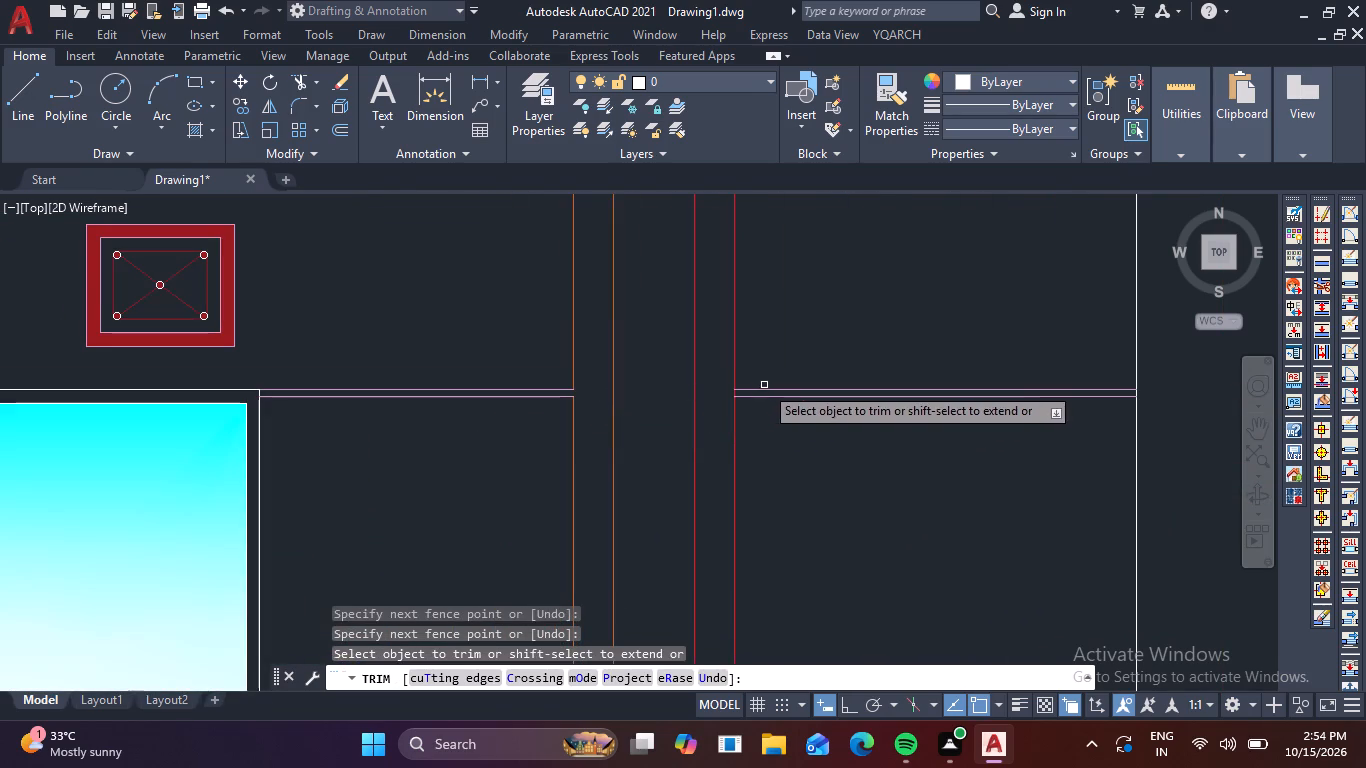
scroll(746, 396, "up", 6)
left_click(532, 349)
left_click(369, 369)
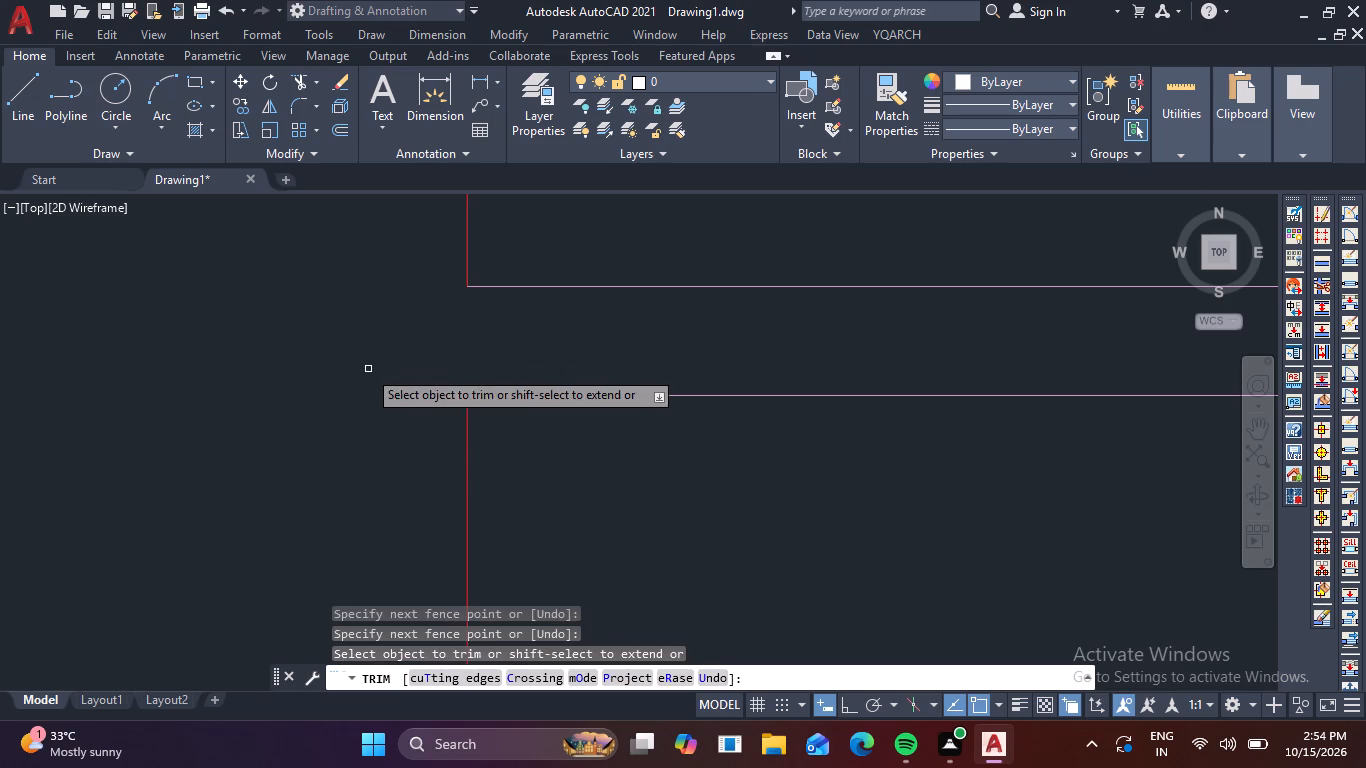
Trim the window-side orange edge and outer red edge between the double sill lines of the right wing's second-highest window.
scroll(359, 366, "down", 6)
middle_click_drag(289, 338, 418, 767)
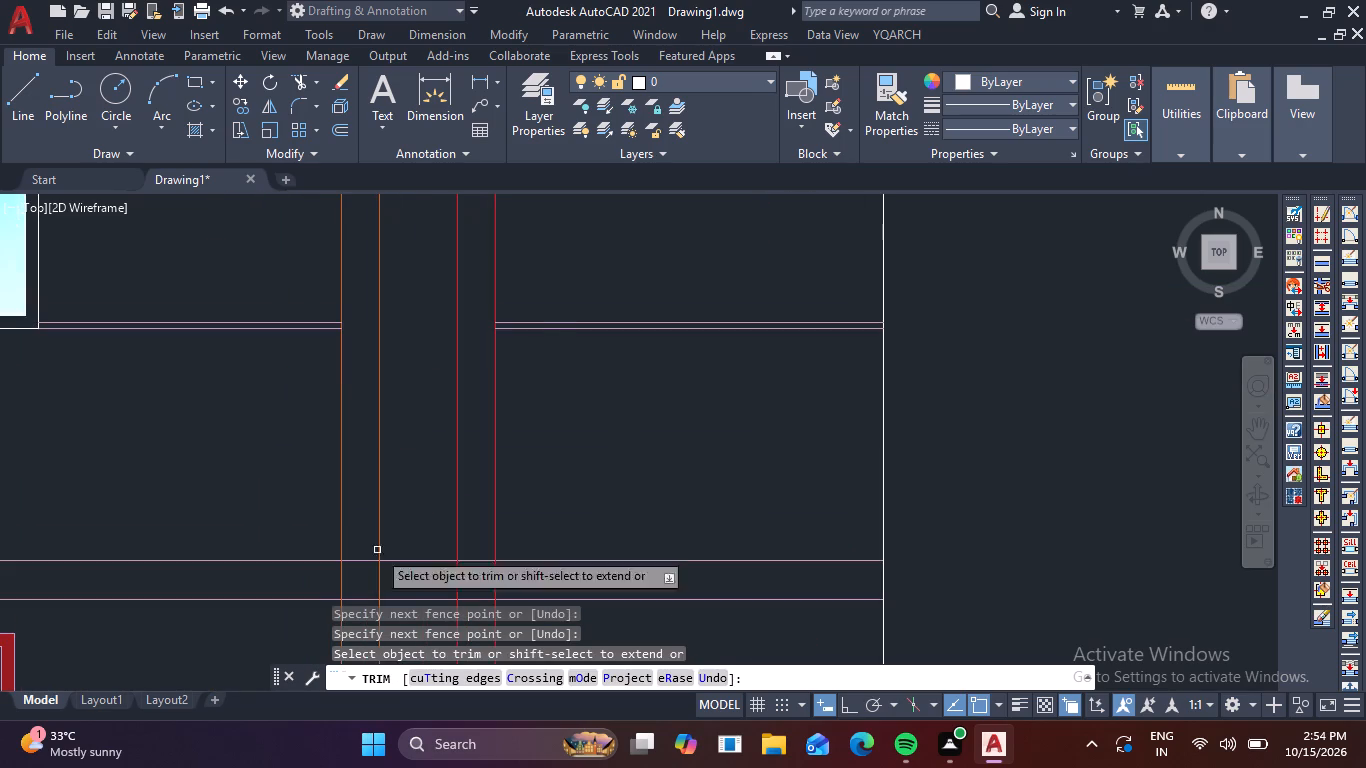
scroll(319, 315, "up", 5)
left_click(478, 409)
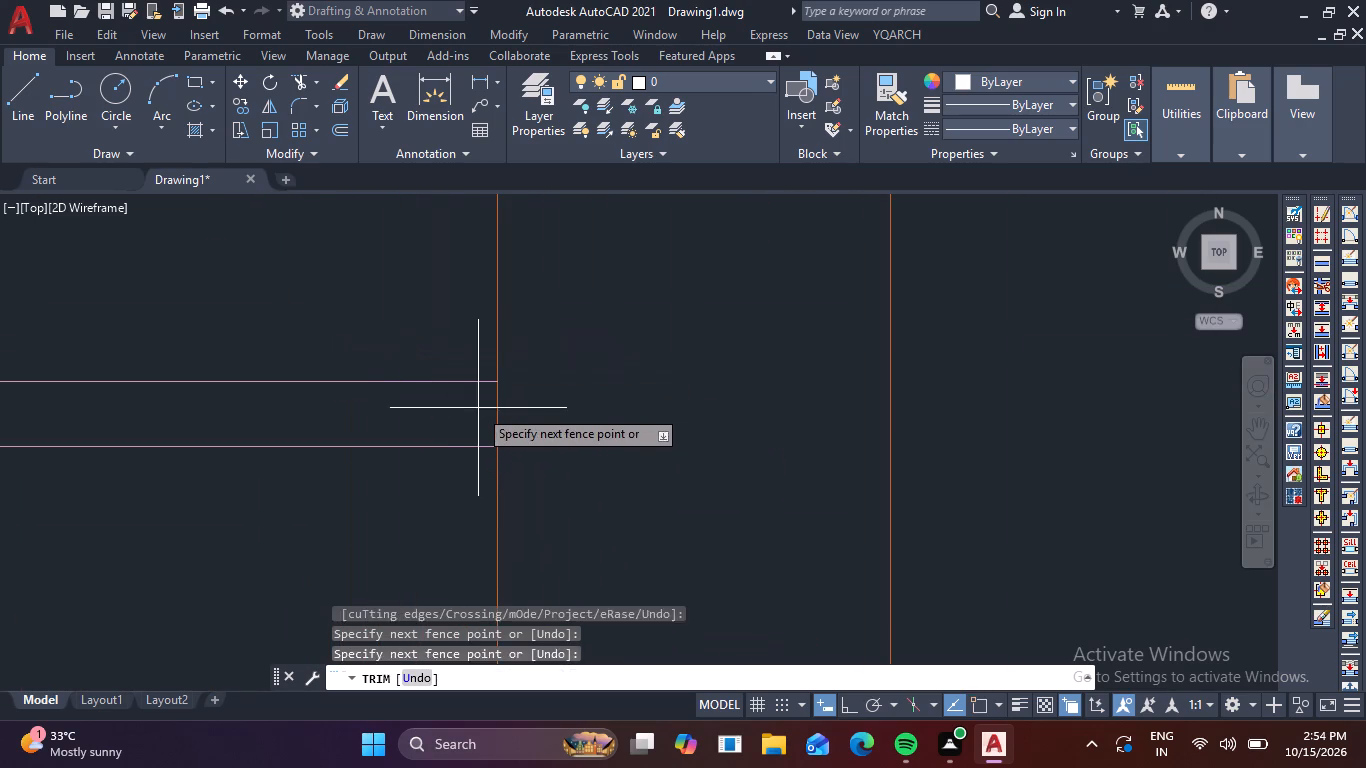
left_click(502, 406)
scroll(542, 414, "down", 4)
scroll(786, 426, "up", 4)
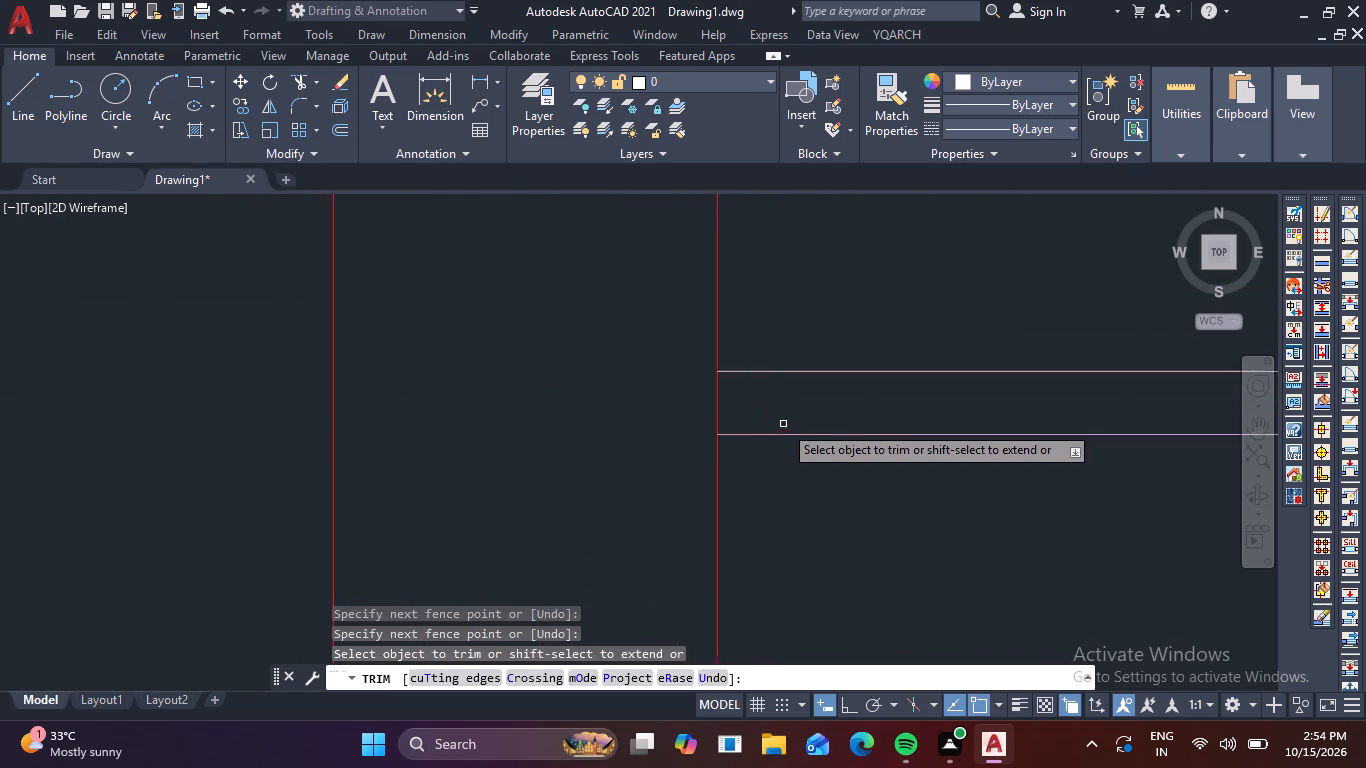
scroll(783, 423, "up", 1)
left_click(708, 390)
left_click(628, 392)
Trim the window-side orange edge and outer red edge between the double head lines of the right wing's second-highest window.
scroll(627, 392, "down", 6)
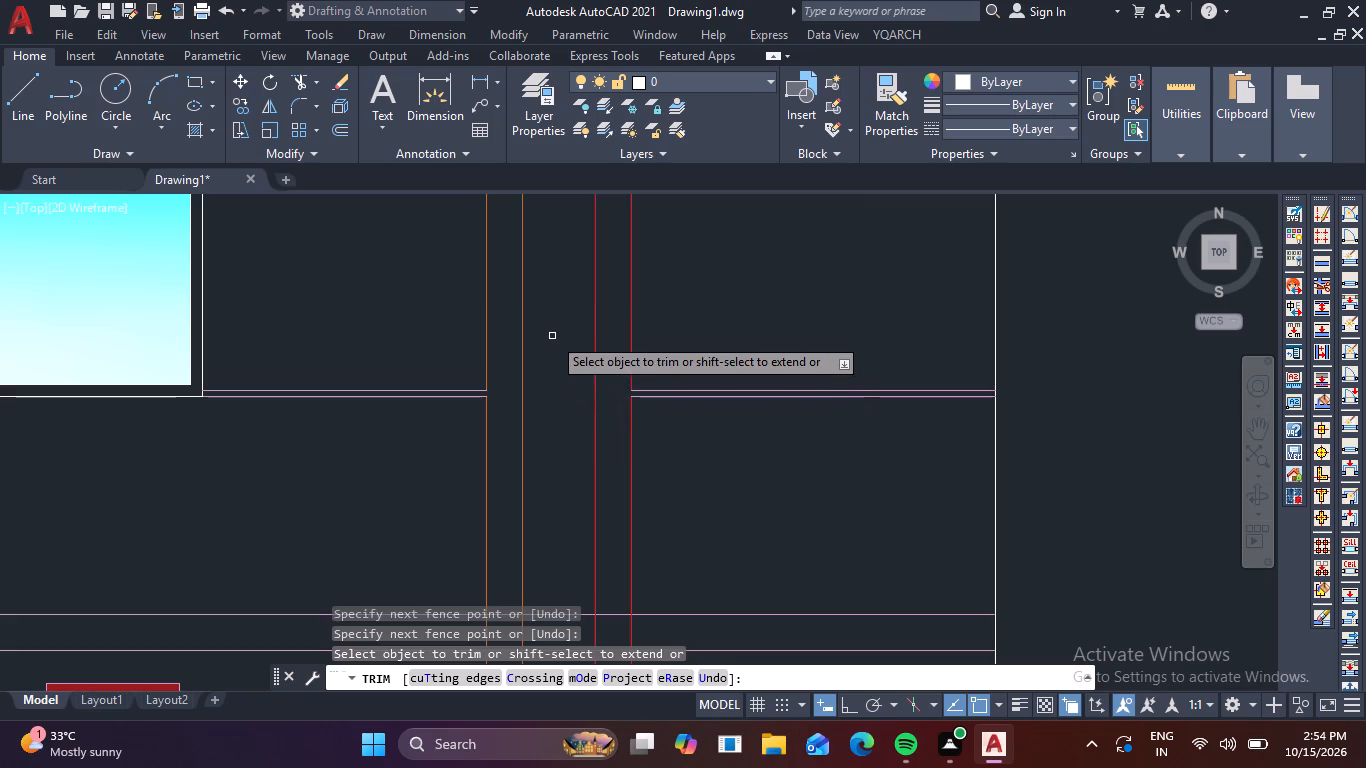
middle_click_drag(552, 334, 581, 621)
scroll(506, 376, "up", 5)
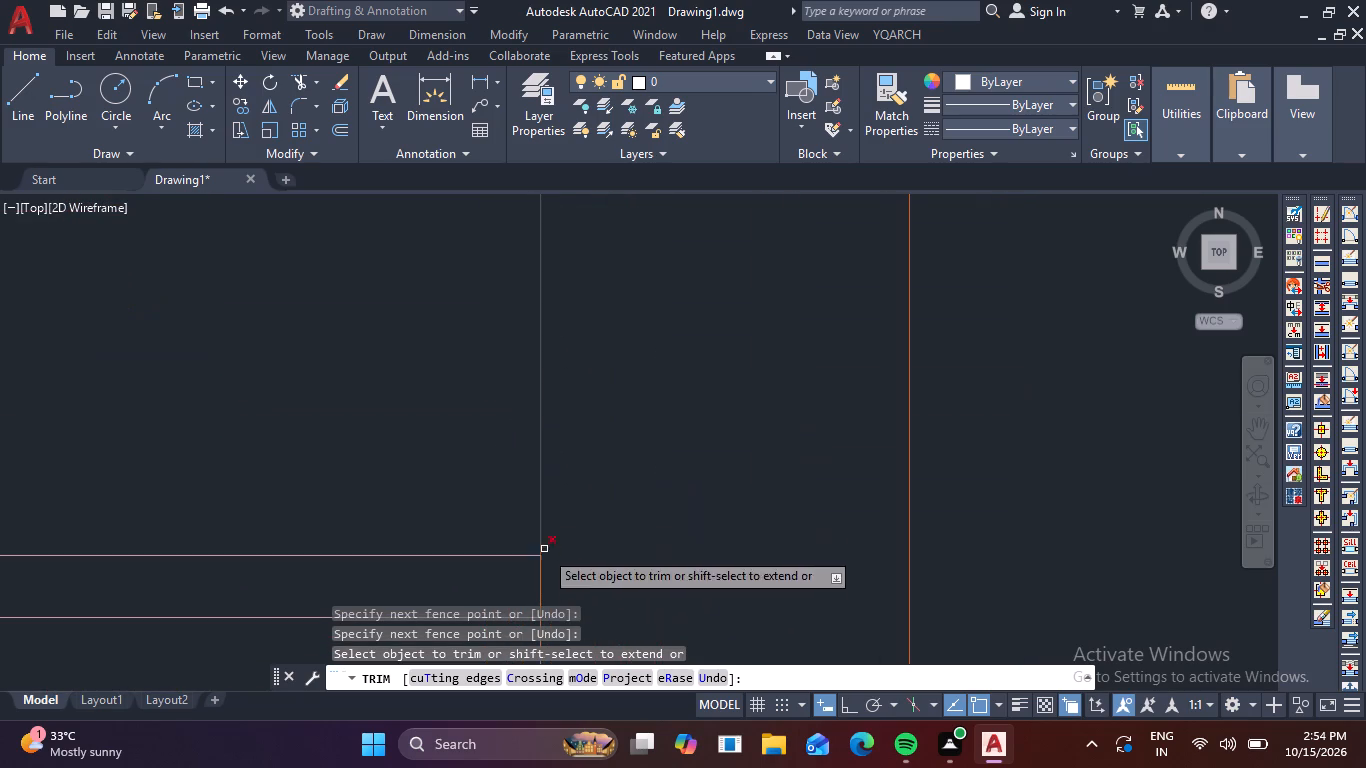
middle_click_drag(595, 435, 630, 365)
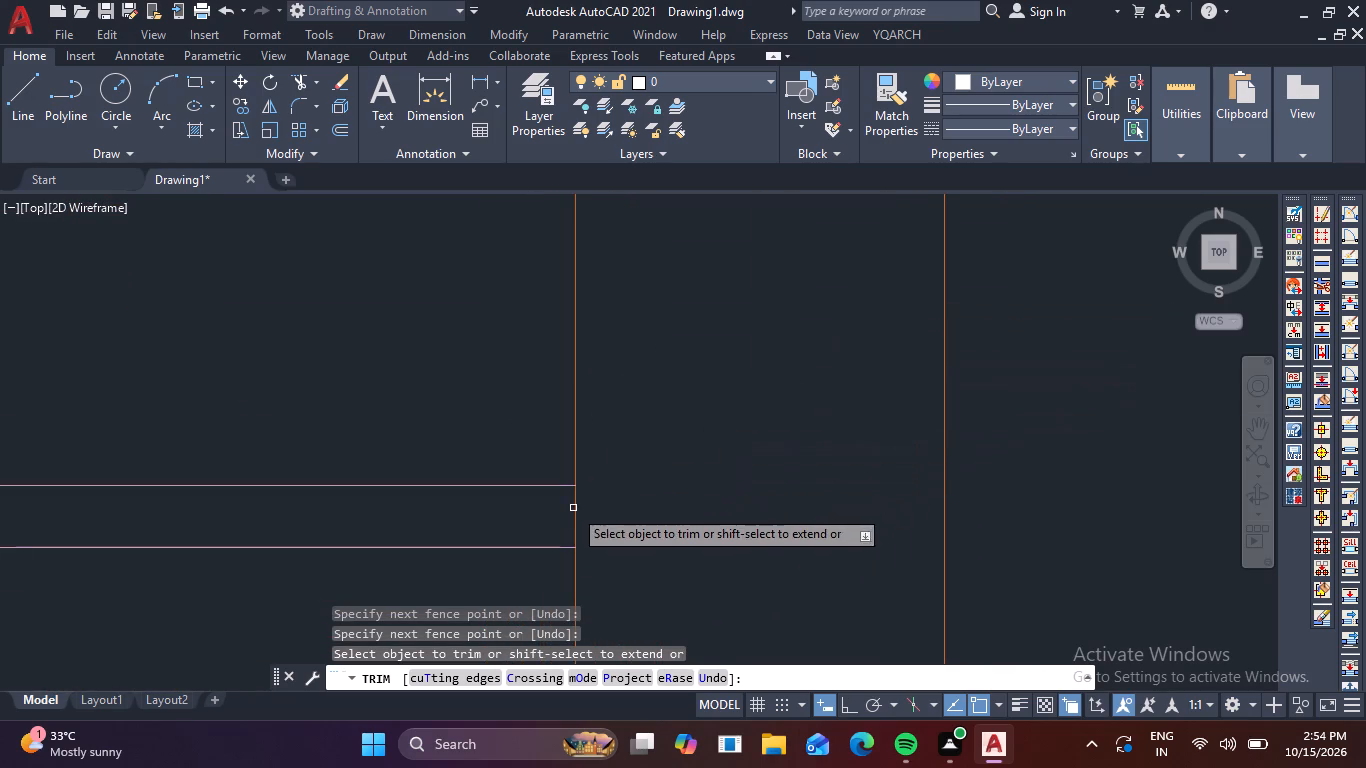
left_click(551, 509)
left_click(627, 492)
scroll(629, 492, "down", 5)
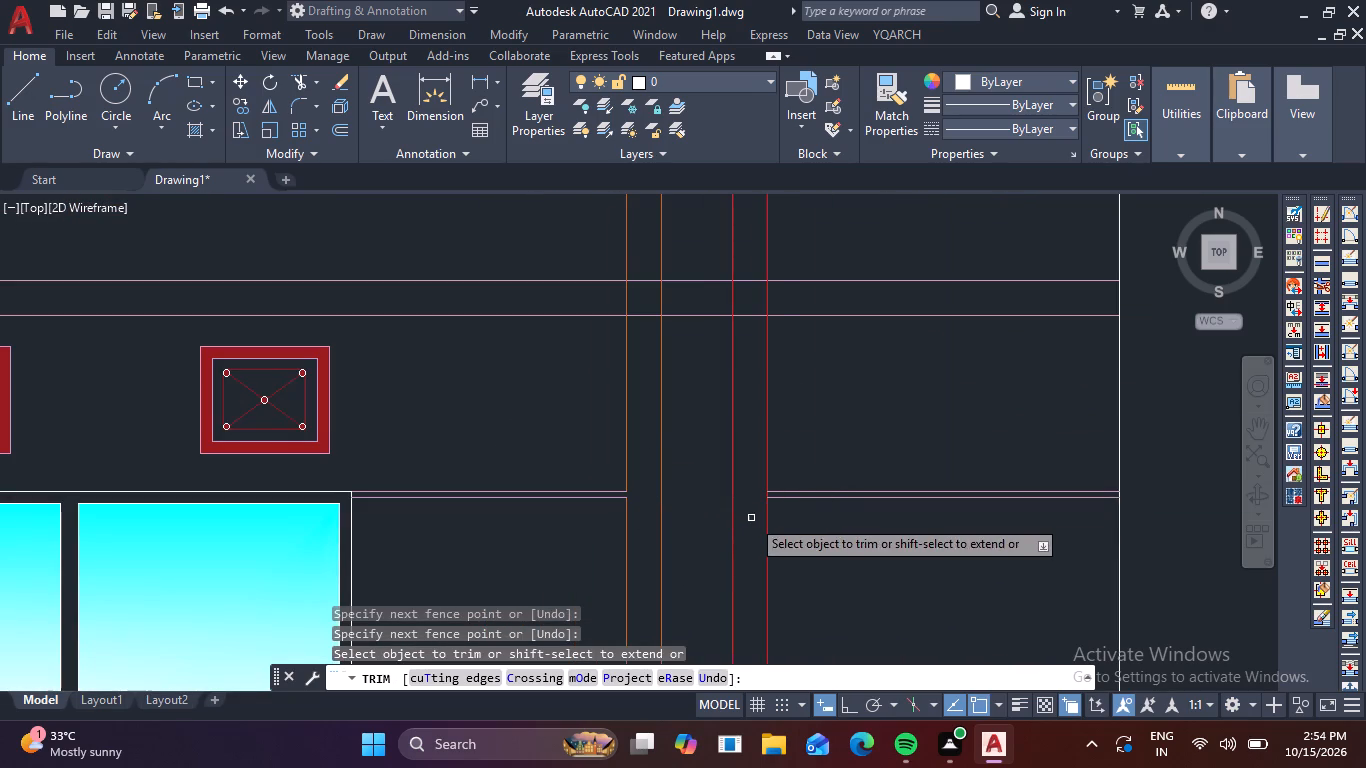
scroll(762, 498, "up", 5)
left_click(769, 490)
left_click(710, 494)
Trim the window-side orange edge and outer red edge between the double sill lines of the right wing's top window.
scroll(710, 494, "down", 4)
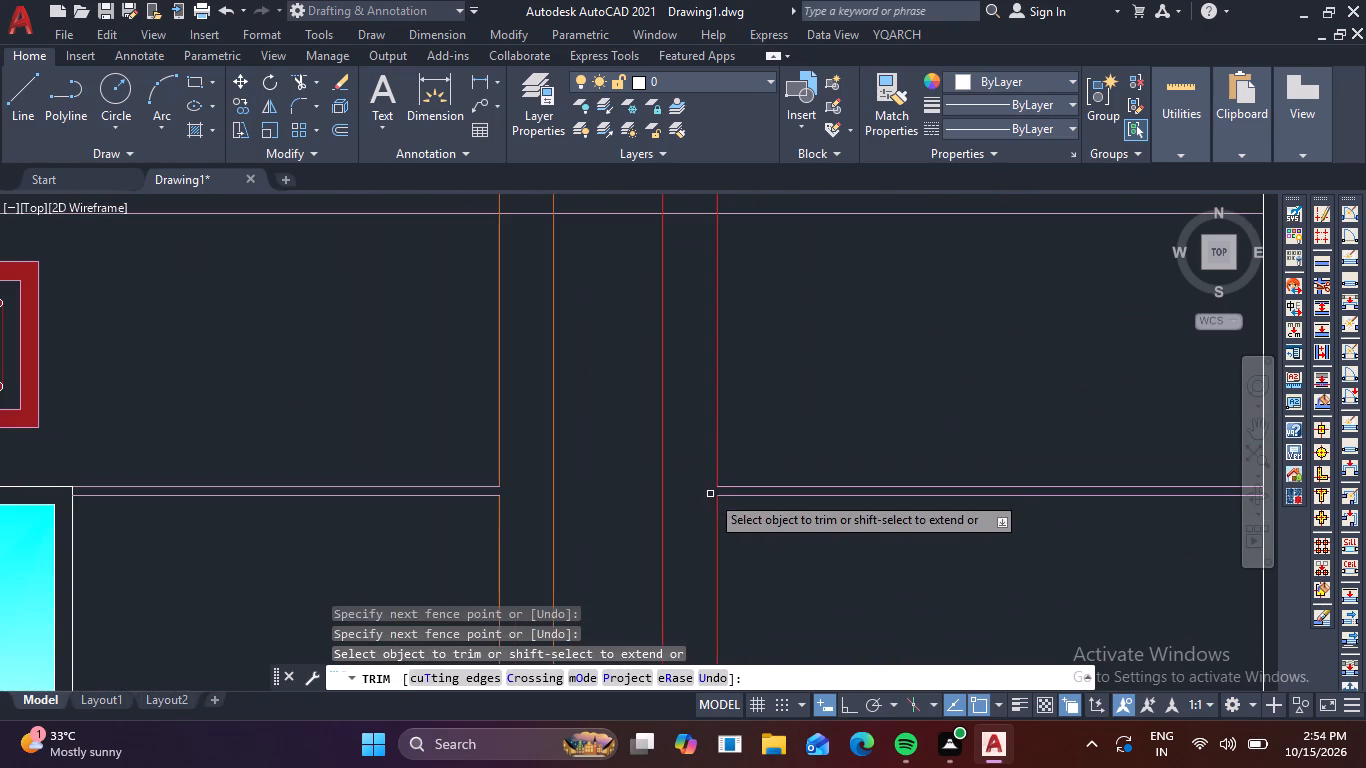
middle_click_drag(680, 374, 715, 627)
middle_click_drag(645, 216, 665, 450)
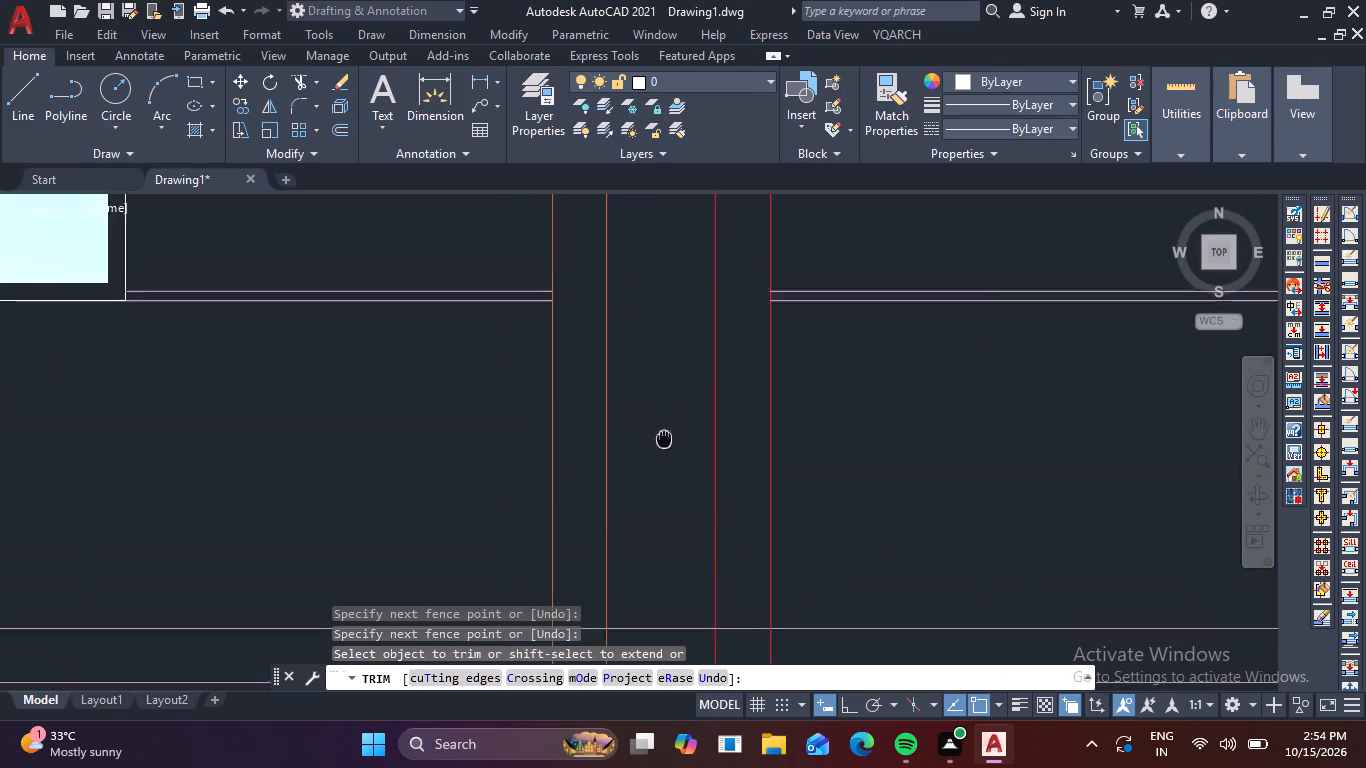
middle_click_drag(665, 450, 673, 624)
scroll(561, 481, "up", 4)
left_click(507, 538)
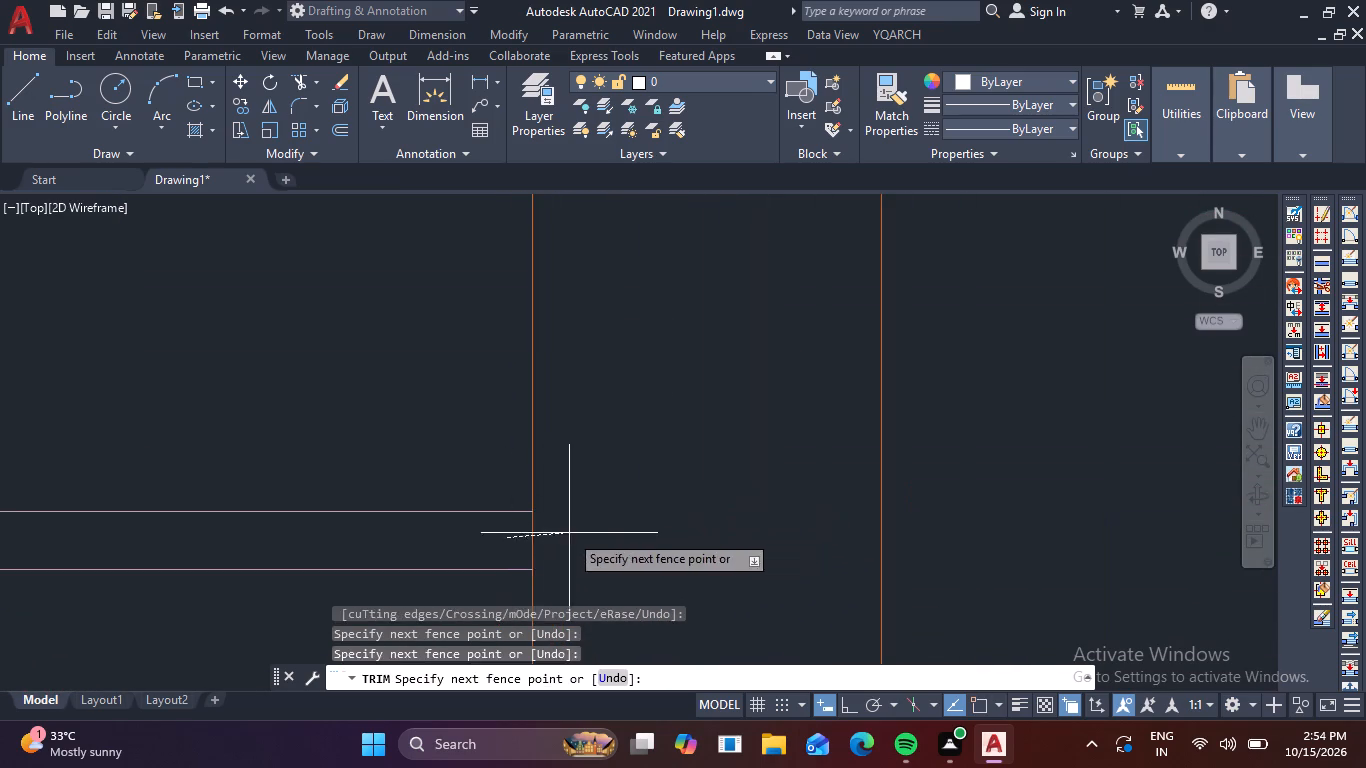
left_click(569, 531)
scroll(569, 531, "down", 4)
scroll(809, 541, "up", 5)
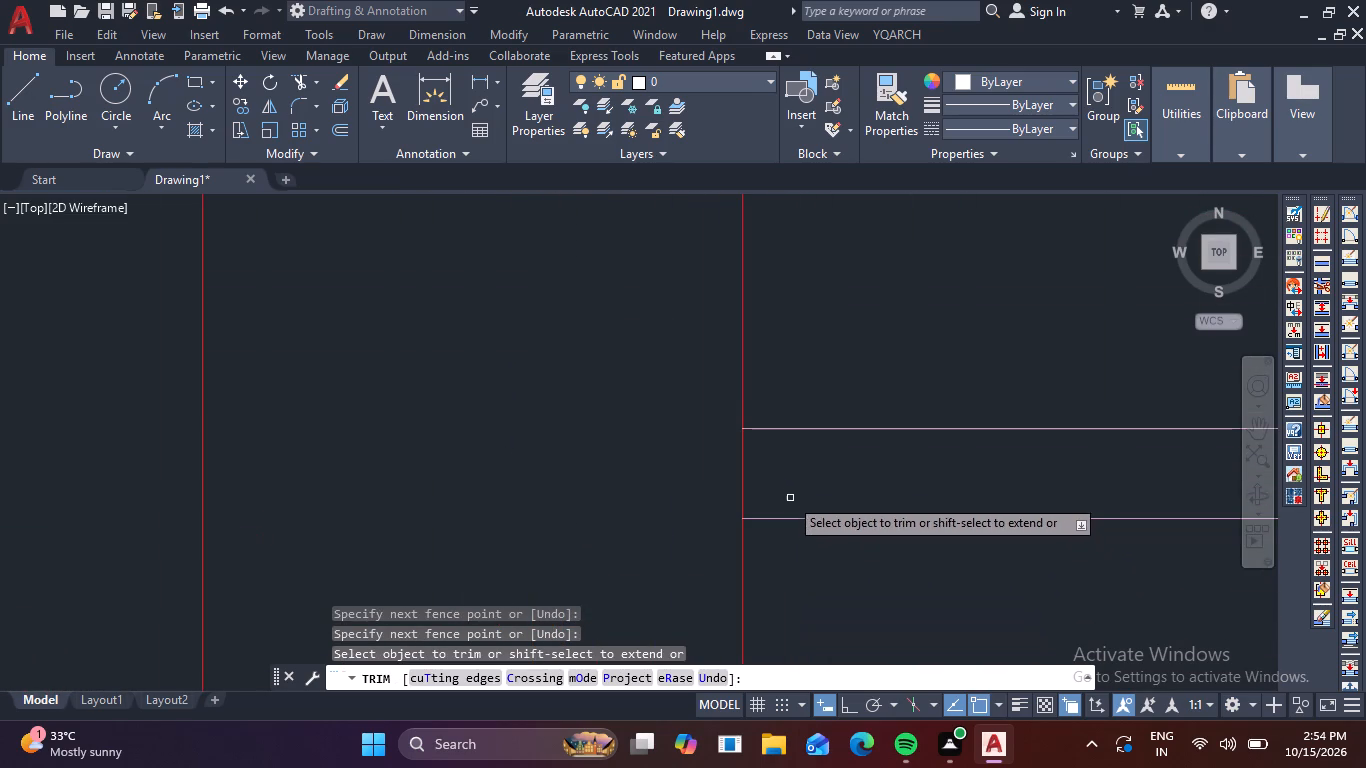
left_click(784, 482)
left_click(708, 487)
Trim the window-side orange edge and outer red edge between the double head lines of the right wing's top window.
scroll(697, 487, "down", 5)
scroll(636, 422, "down", 1)
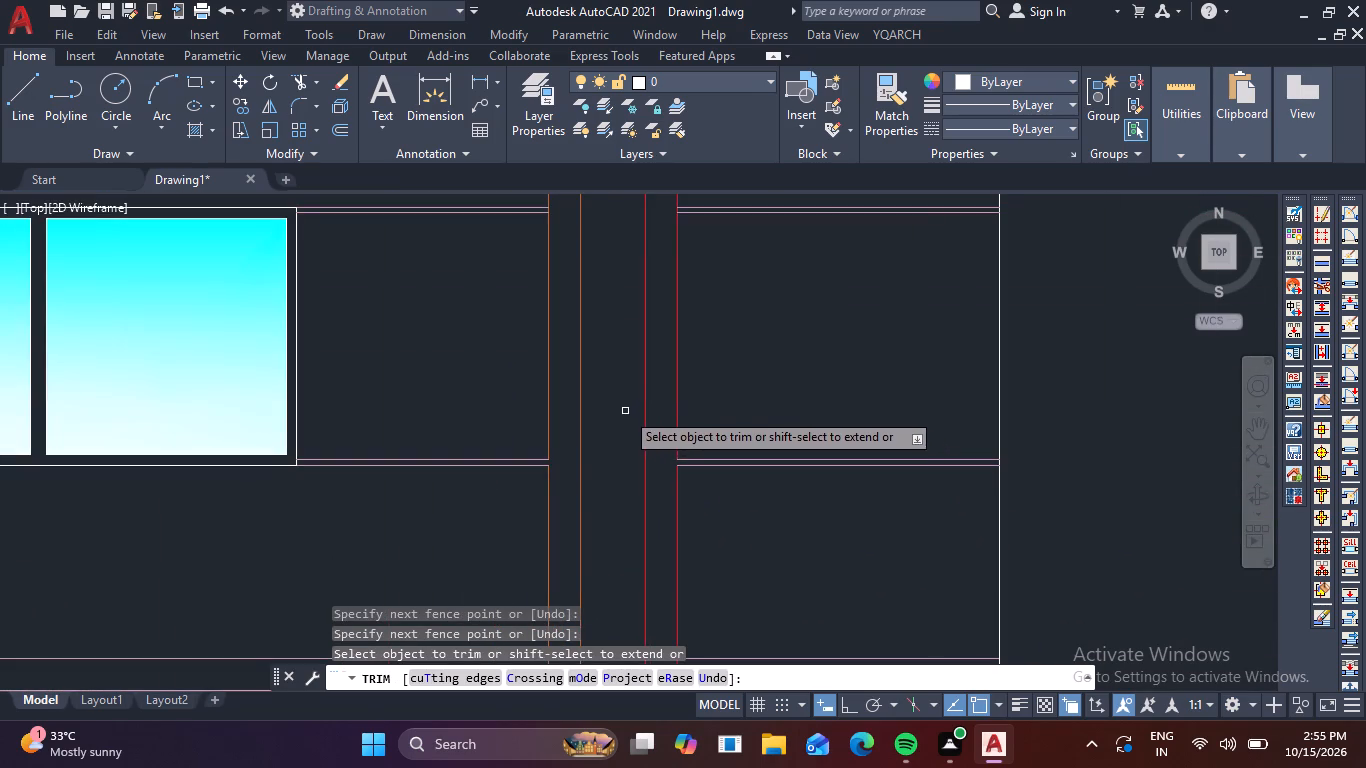
middle_click_drag(621, 436, 616, 571)
scroll(520, 345, "up", 5)
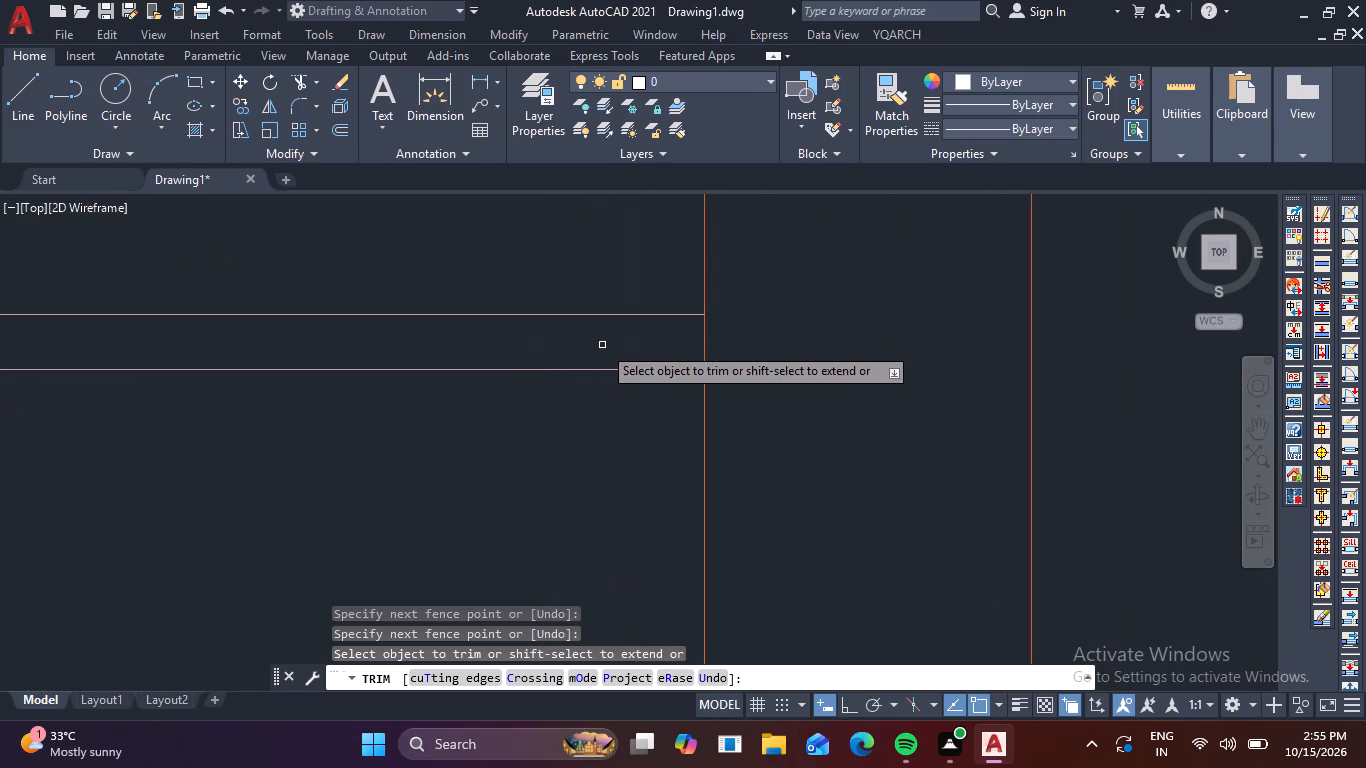
left_click(628, 339)
left_click(730, 331)
scroll(745, 327, "down", 4)
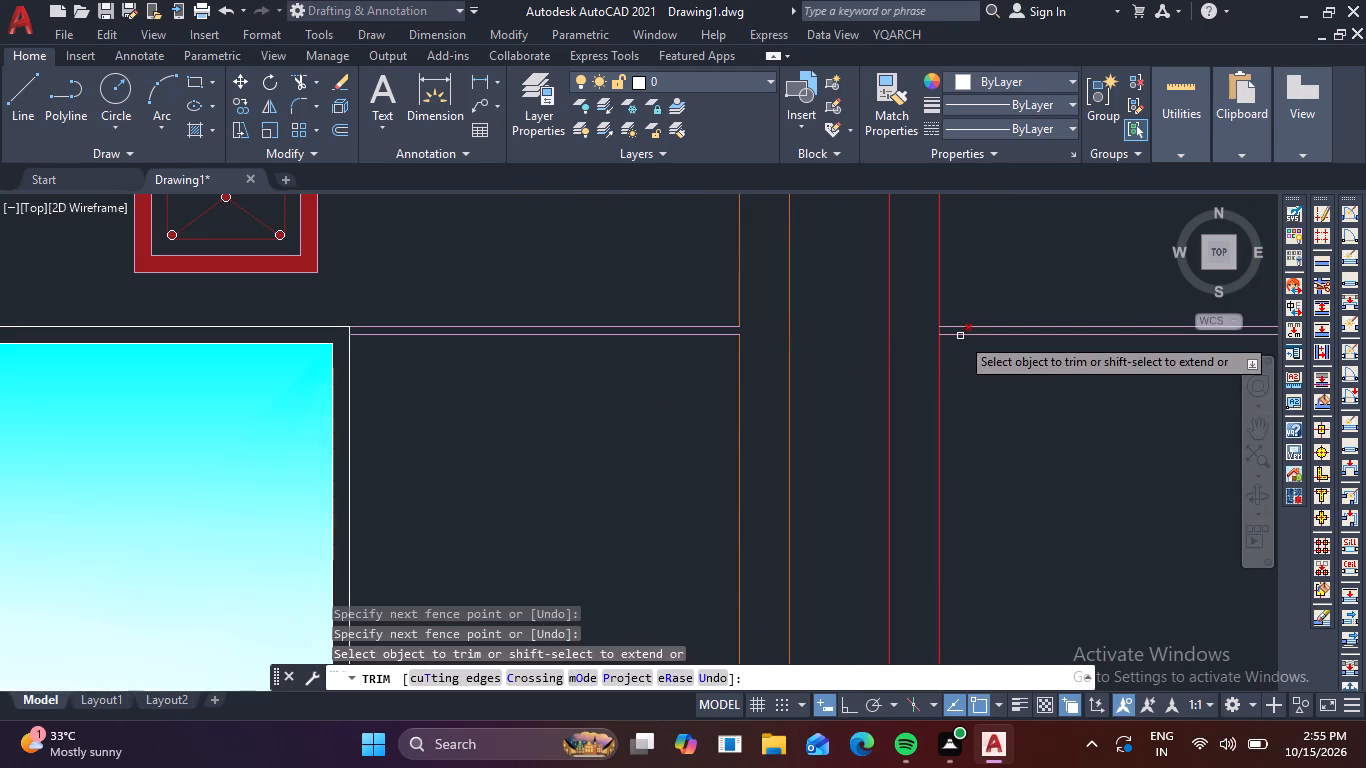
scroll(960, 336, "up", 5)
left_click_drag(816, 300, 792, 300)
left_click(651, 317)
scroll(626, 319, "down", 5)
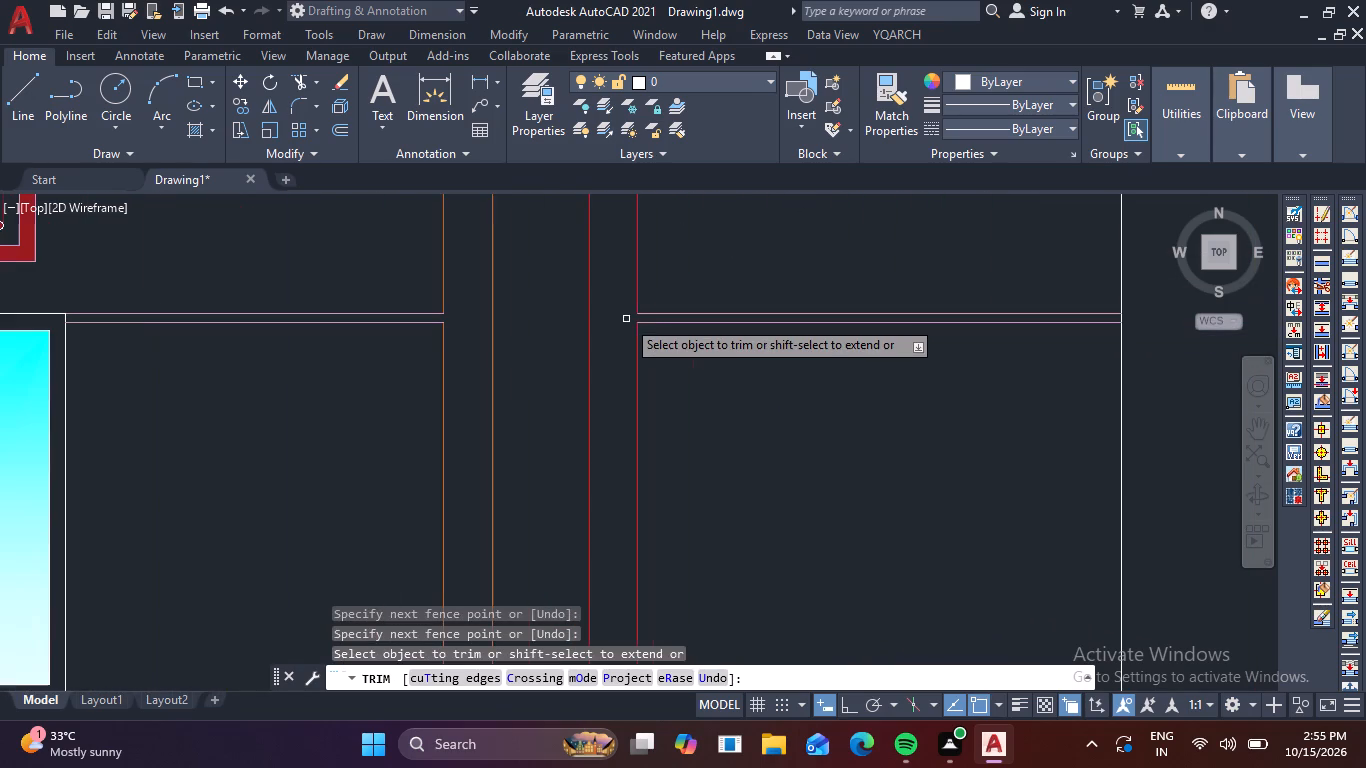
middle_click_drag(557, 262, 568, 622)
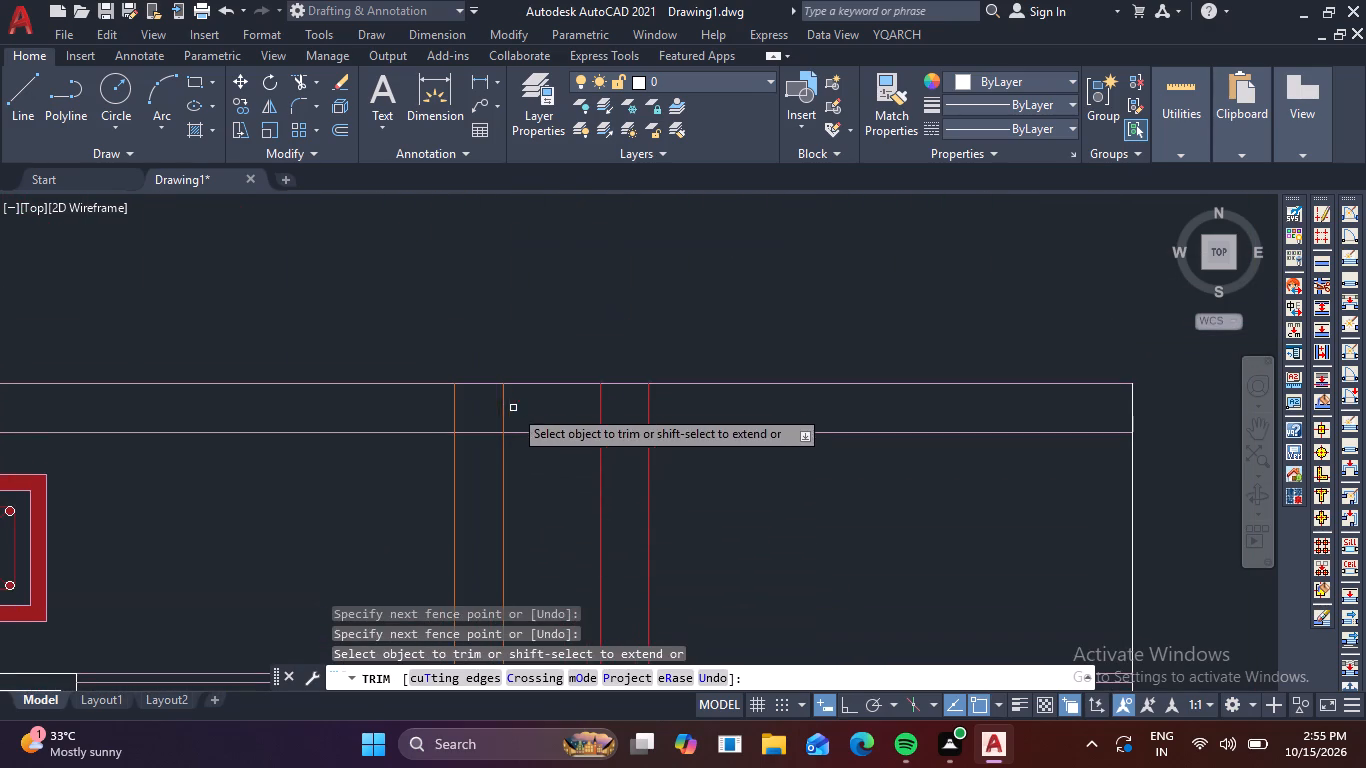
scroll(521, 412, "down", 2)
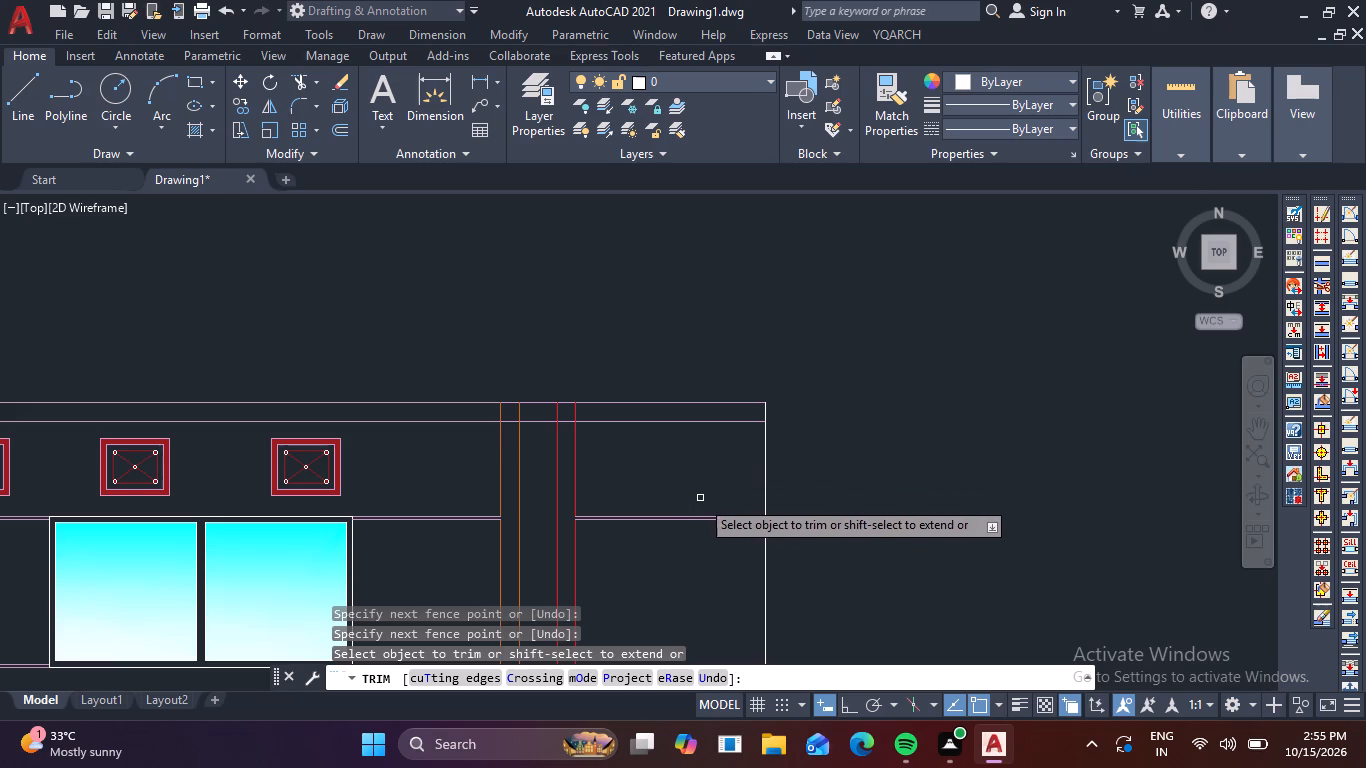
middle_click_drag(647, 568, 1094, 434)
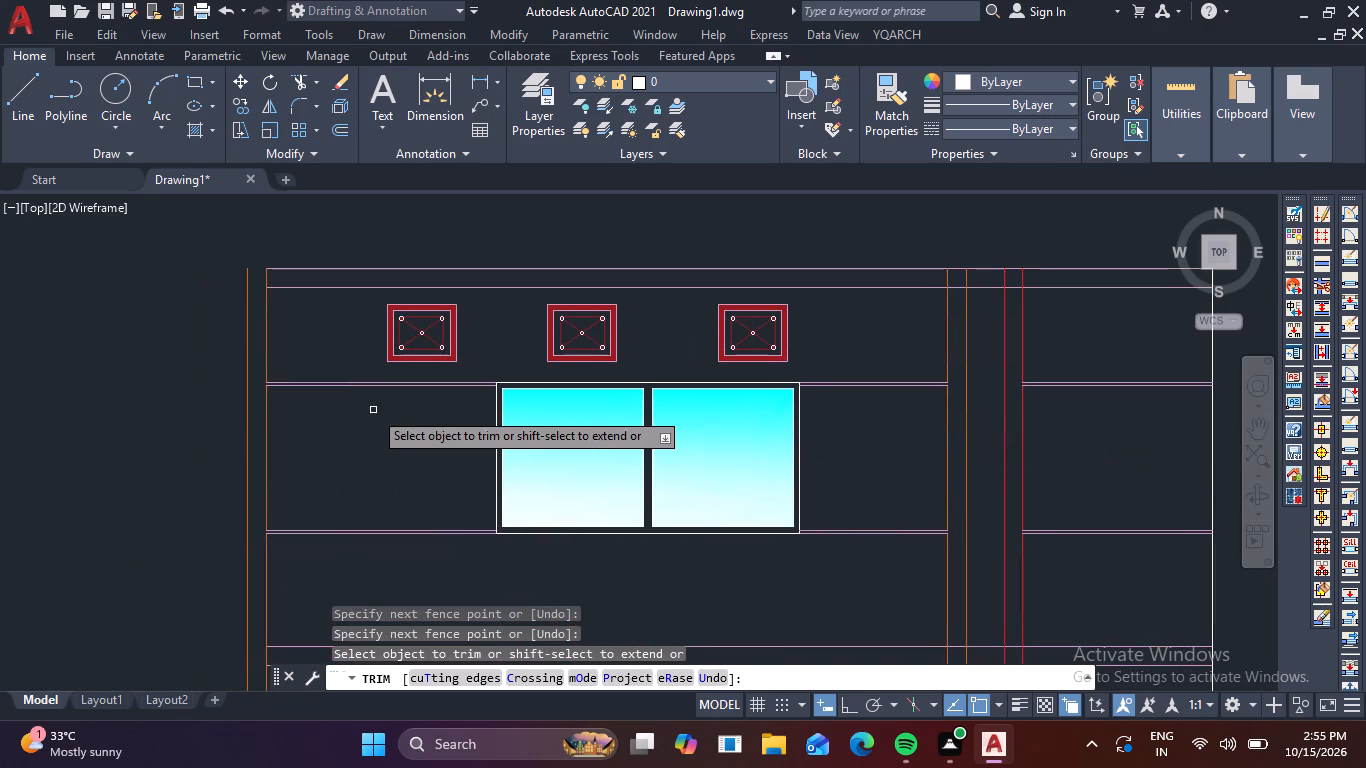
middle_click_drag(390, 457, 130, 317)
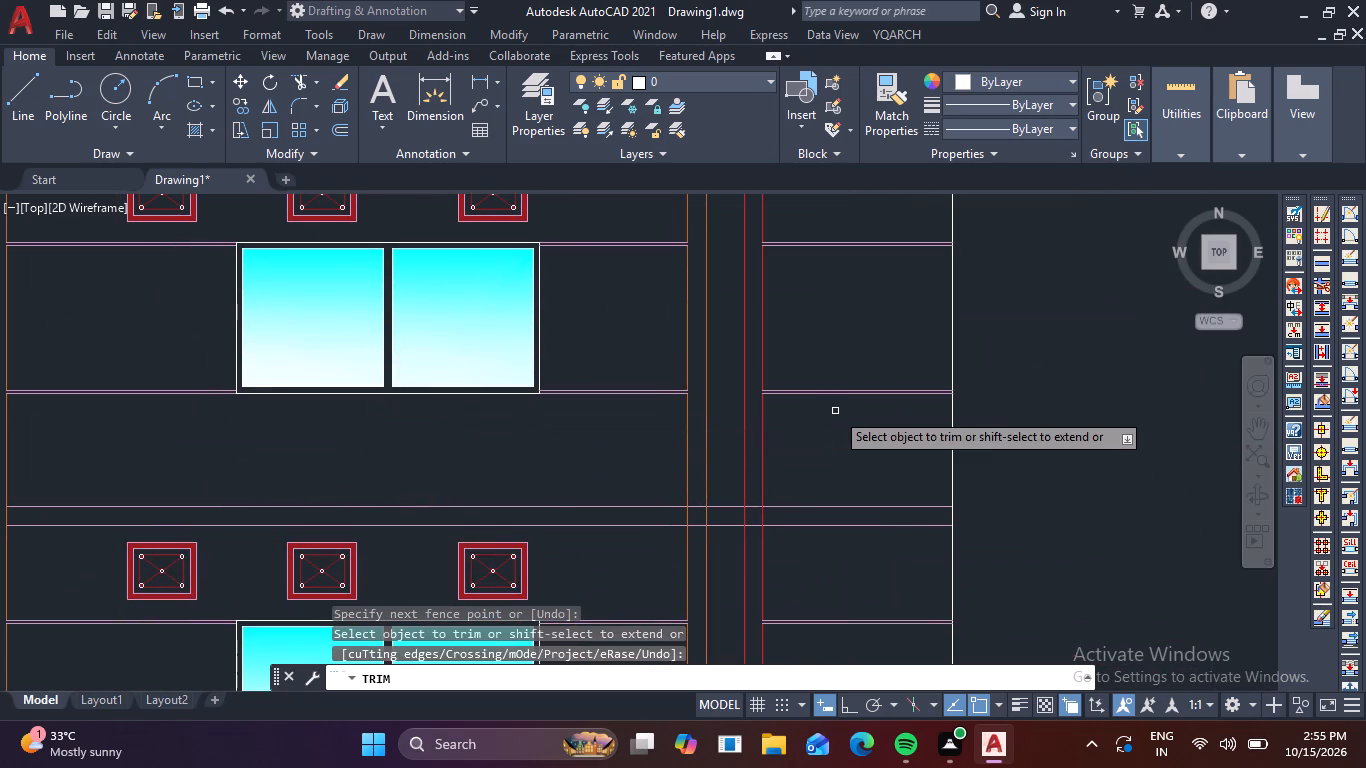
key("Escape")
key("Escape")
key("Escape")
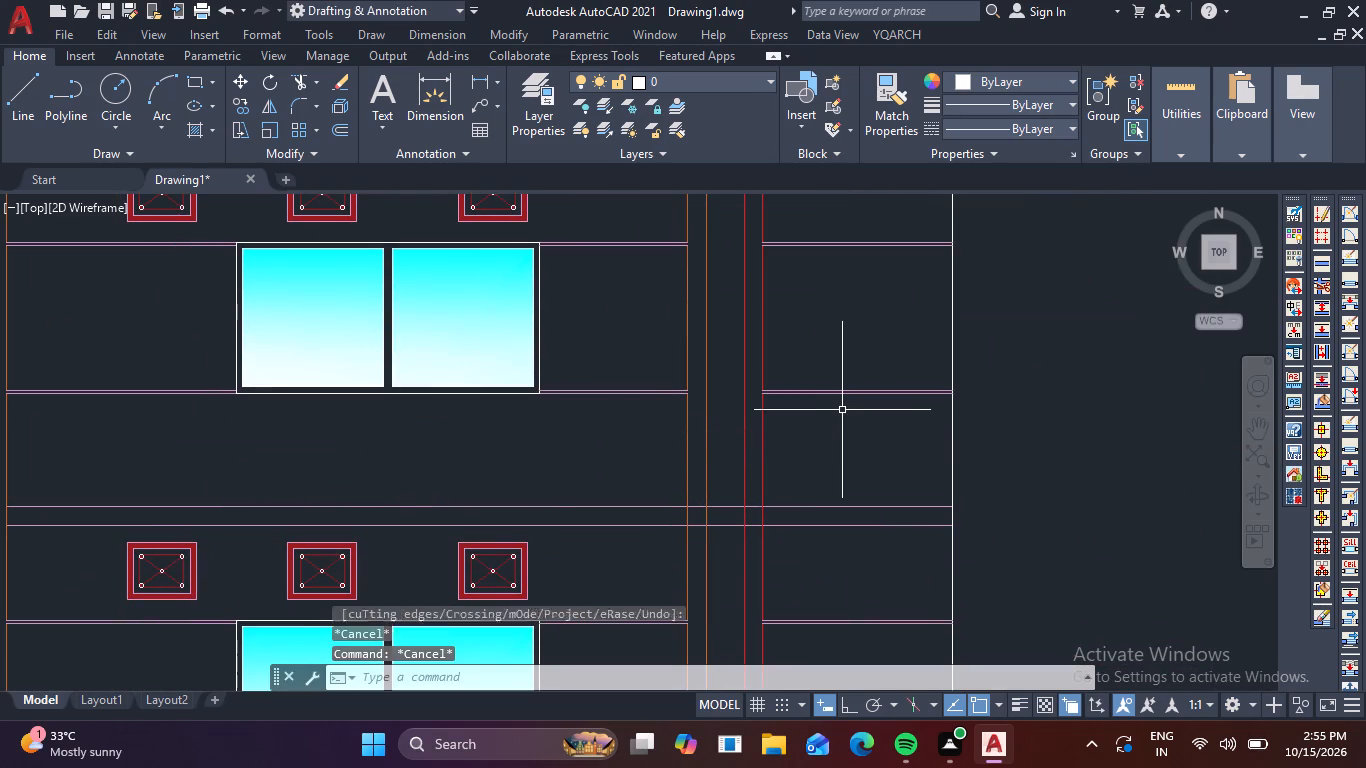
key("Escape")
Offset the lower floor line above the right wing's second-highest ornament row upward by 3".
scroll(845, 416, "down", 1)
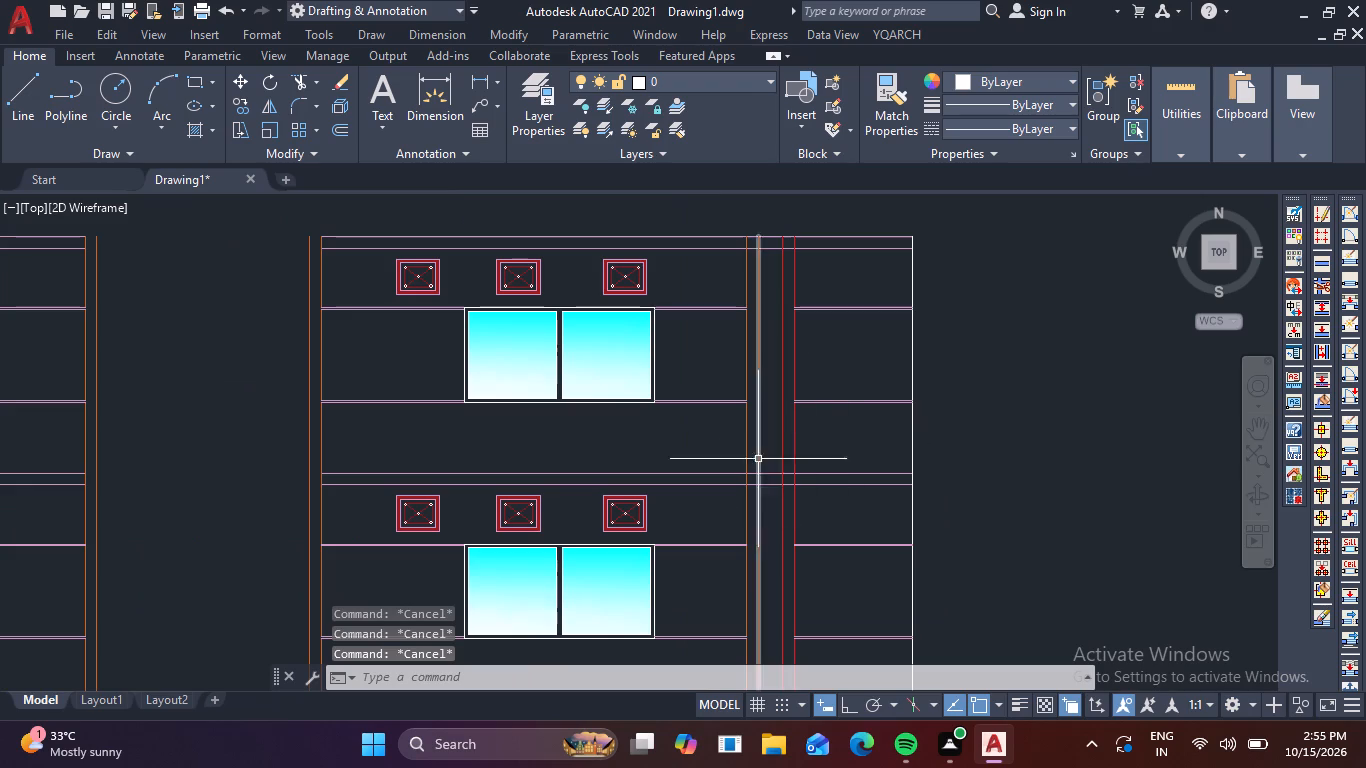
scroll(730, 508, "up", 2)
scroll(726, 501, "down", 1)
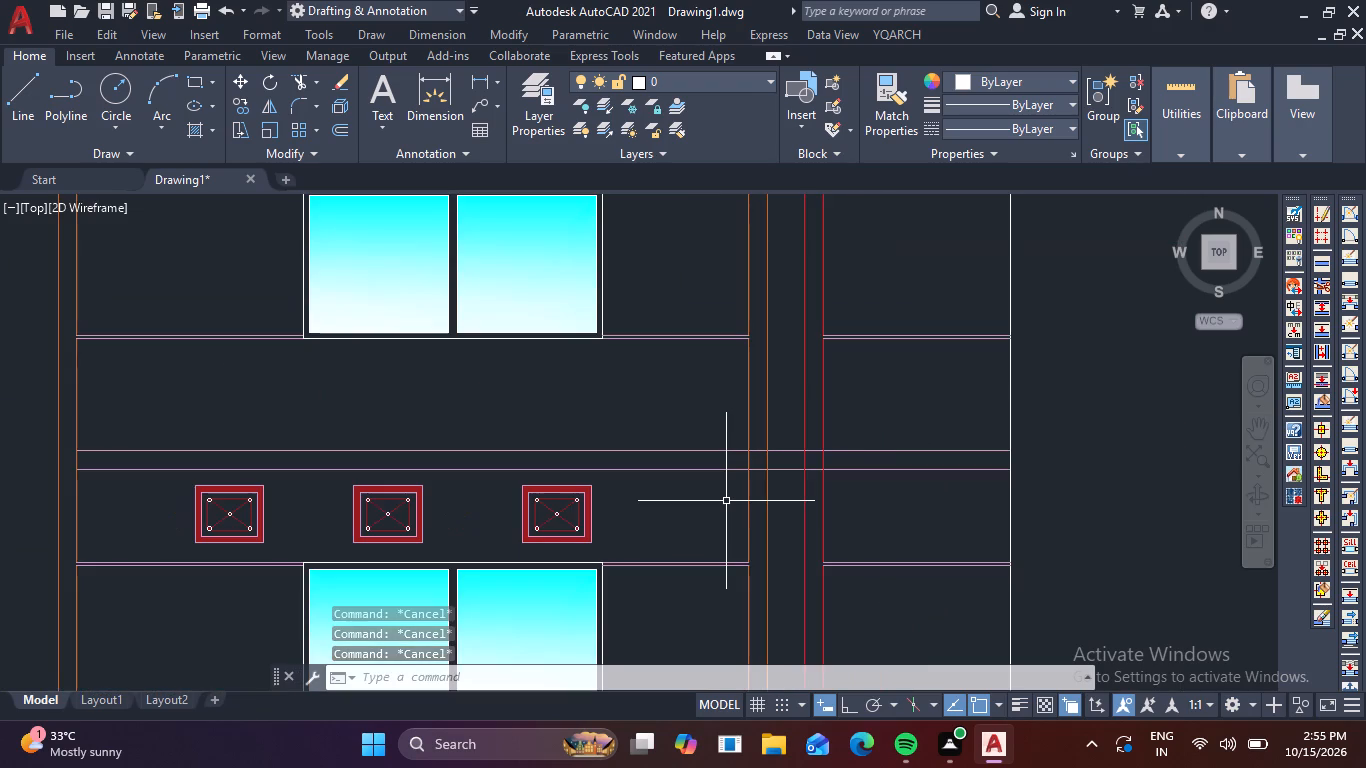
key("o")
key("Return")
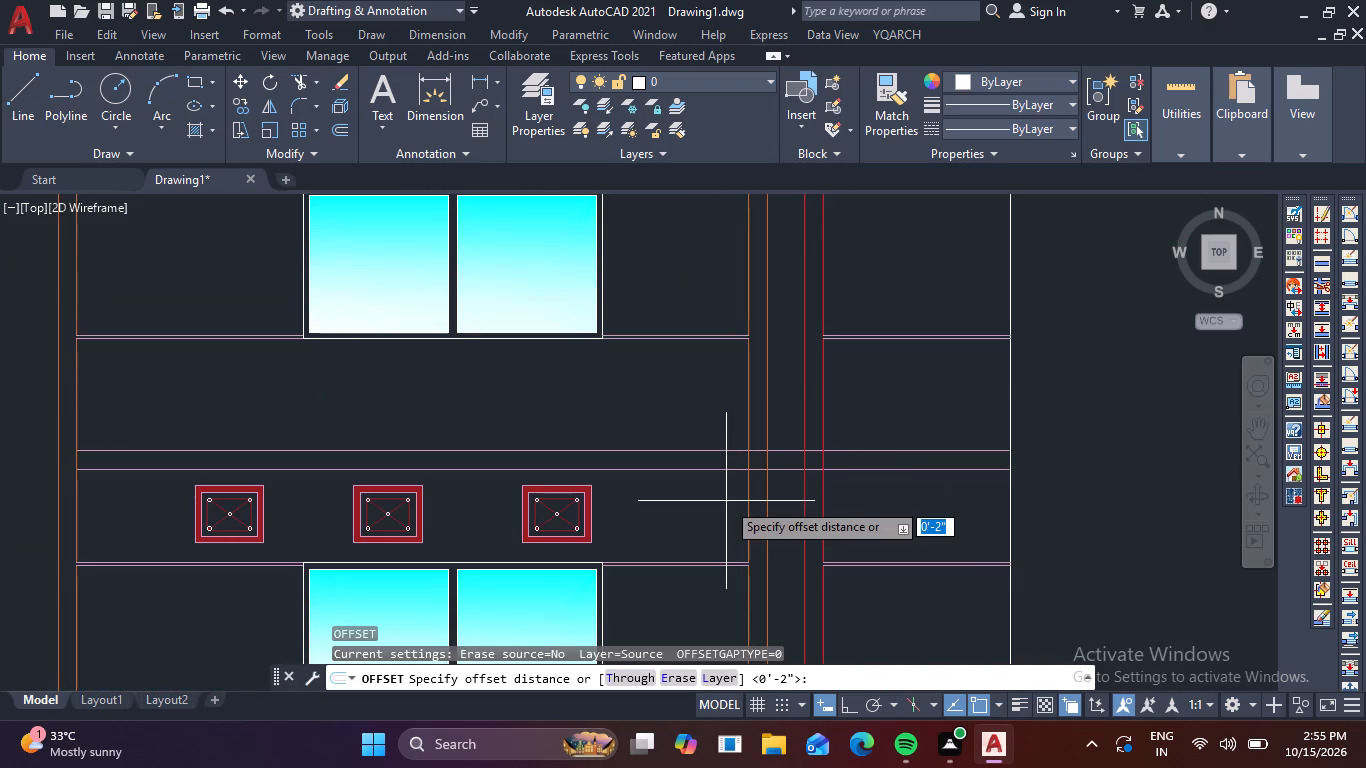
key("6")
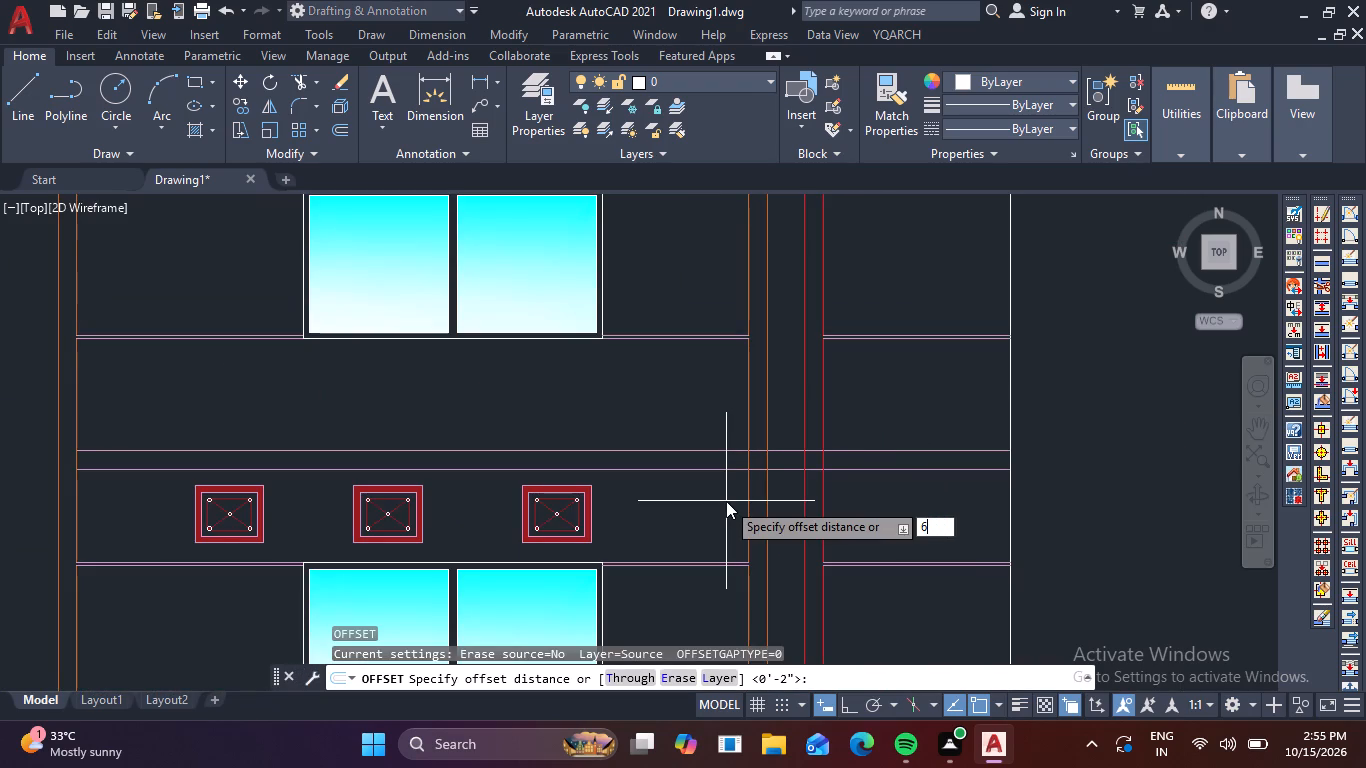
key("BackSpace")
type("3\"")
key("Return")
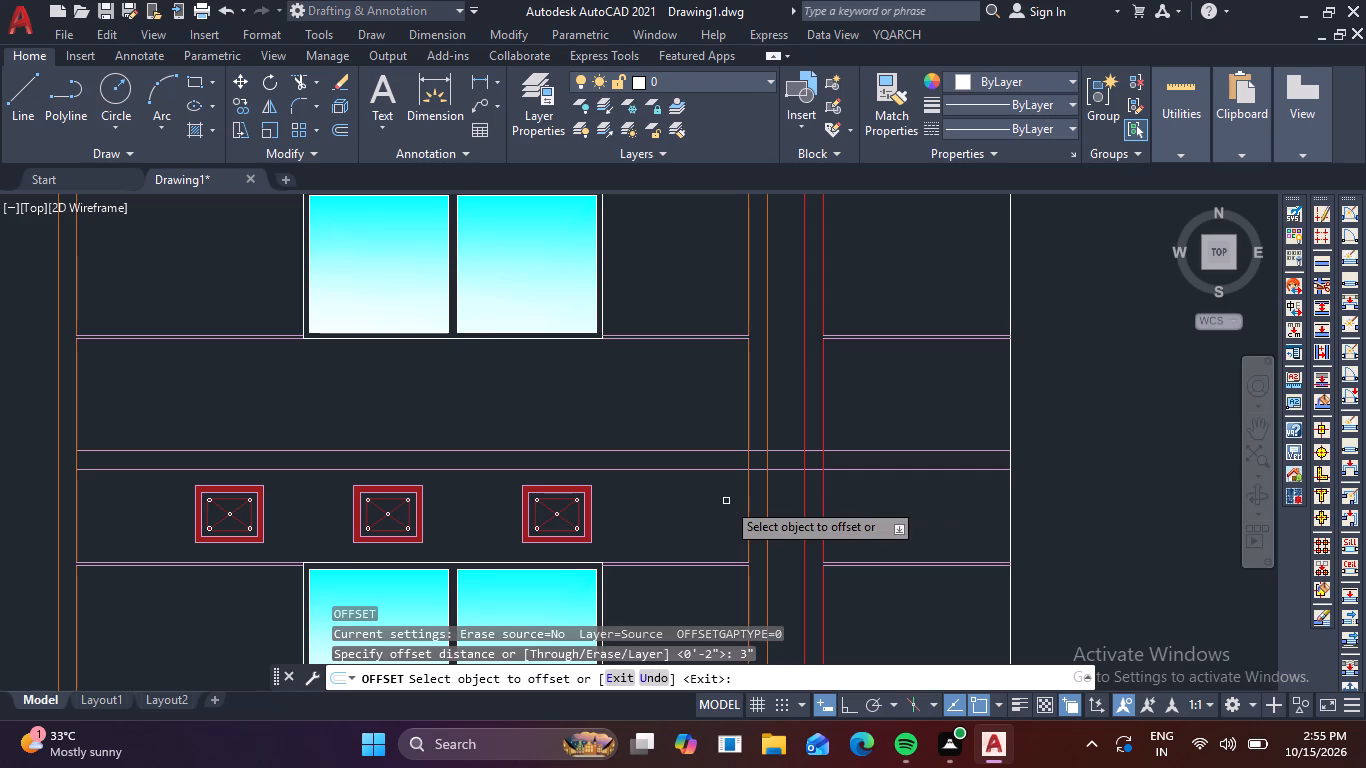
left_click(689, 467)
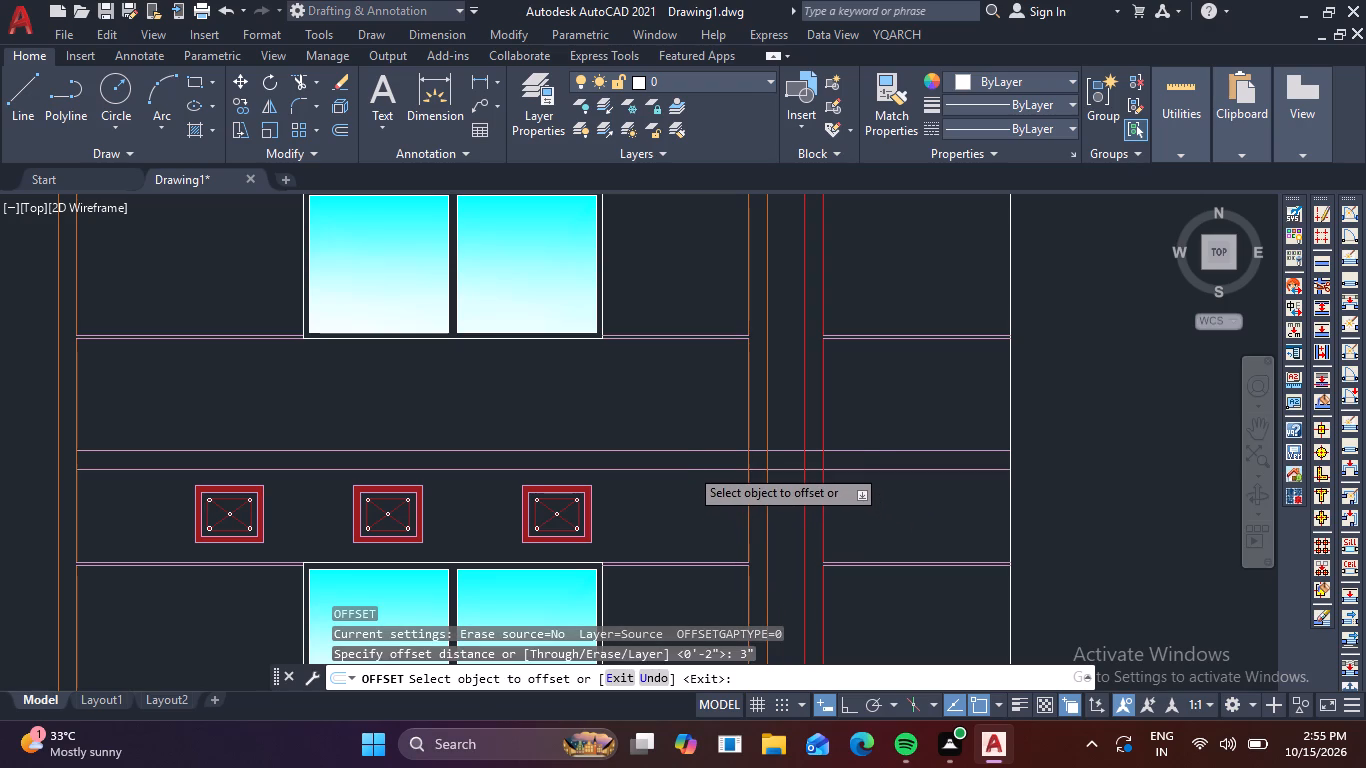
left_click(692, 467)
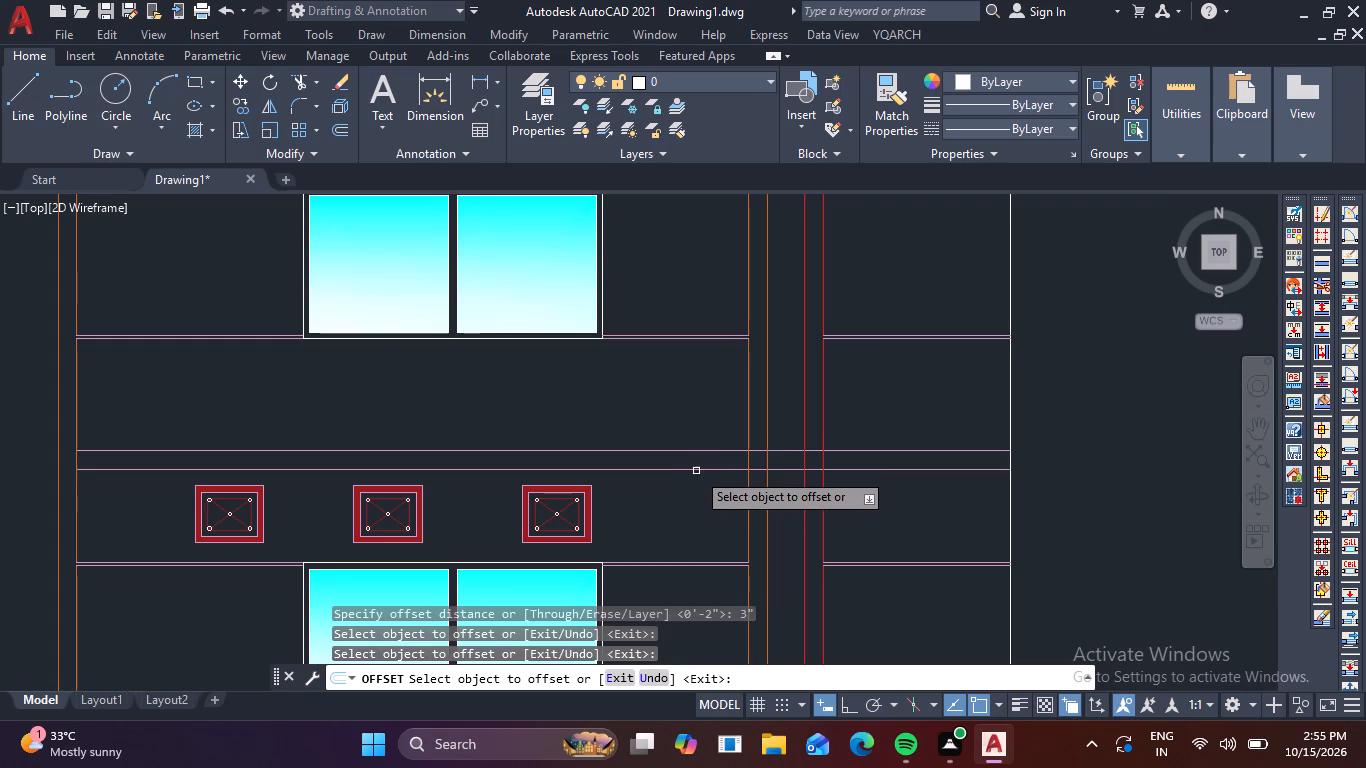
left_click(697, 469)
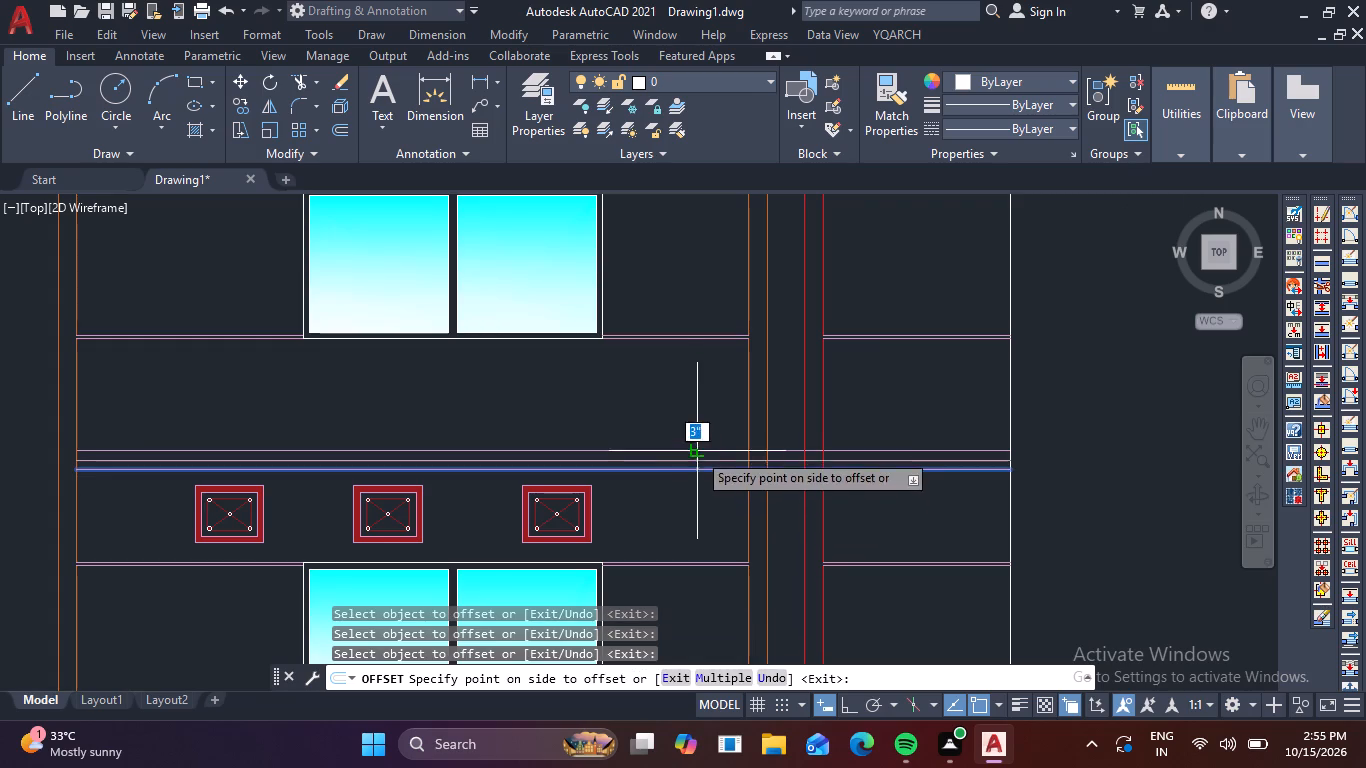
left_click(695, 442)
Offset the lower floor line above the right wing's third-lowest ornament row upward by 3".
scroll(667, 555, "down", 1)
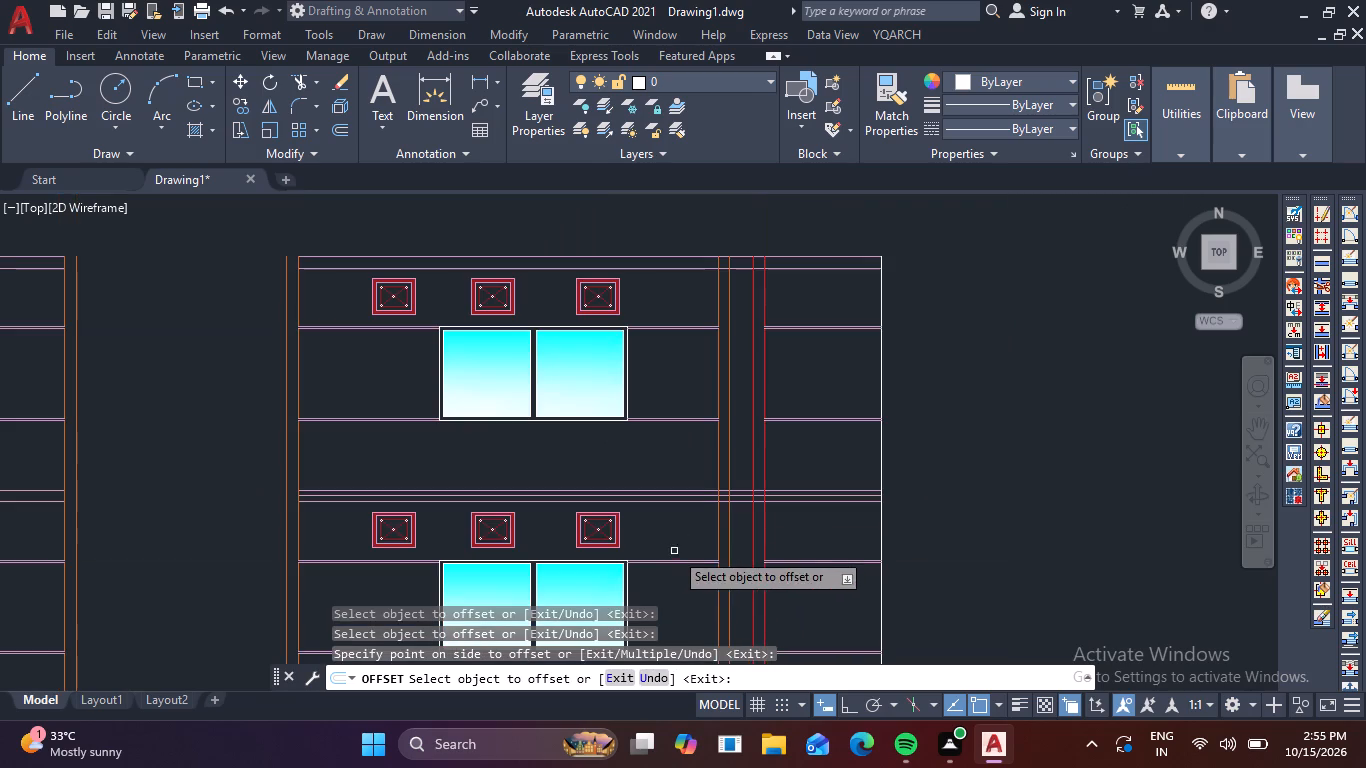
middle_click_drag(689, 592, 644, 356)
scroll(621, 504, "up", 1)
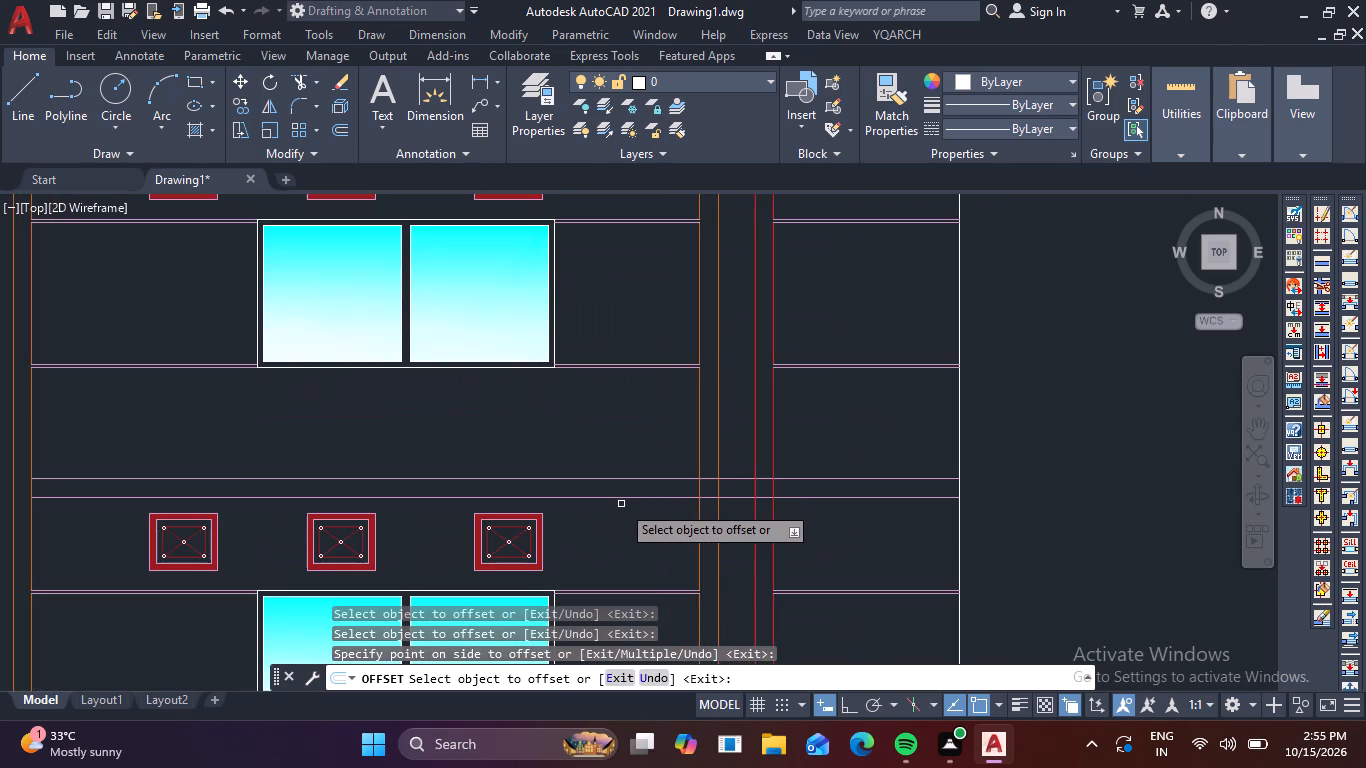
left_click(627, 495)
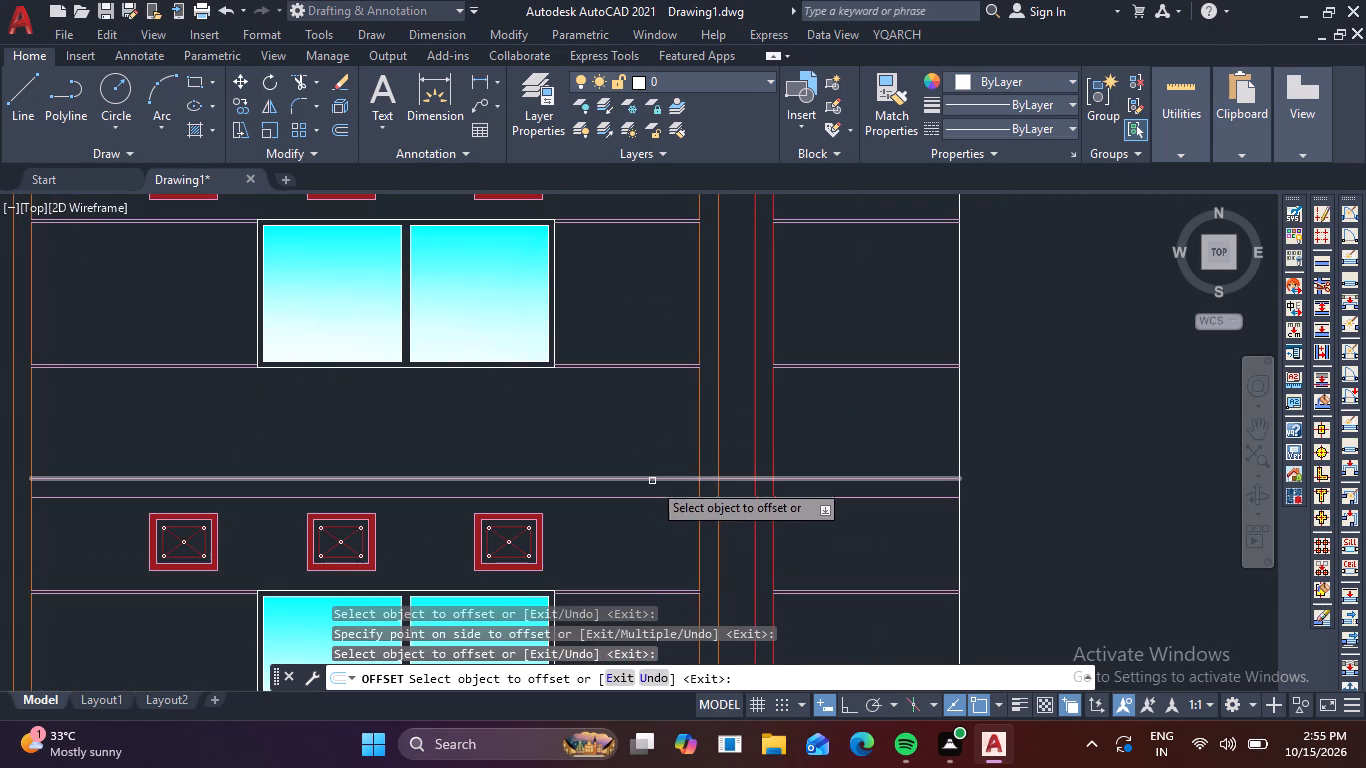
left_click(655, 498)
left_click(660, 453)
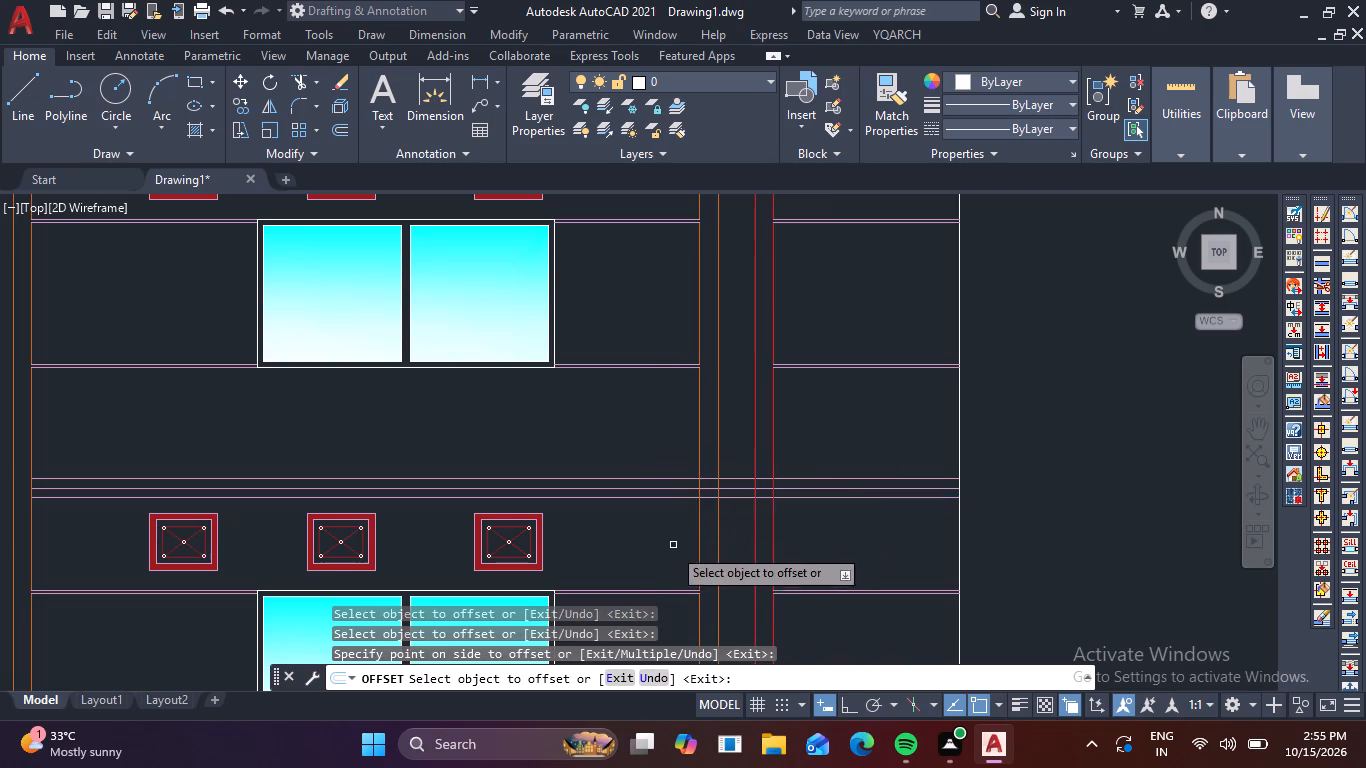
Offset the lower floor line above the right wing's second-lowest ornament row upward by 3".
middle_click_drag(664, 553, 654, 370)
scroll(652, 570, "down", 1)
middle_click_drag(650, 595, 657, 398)
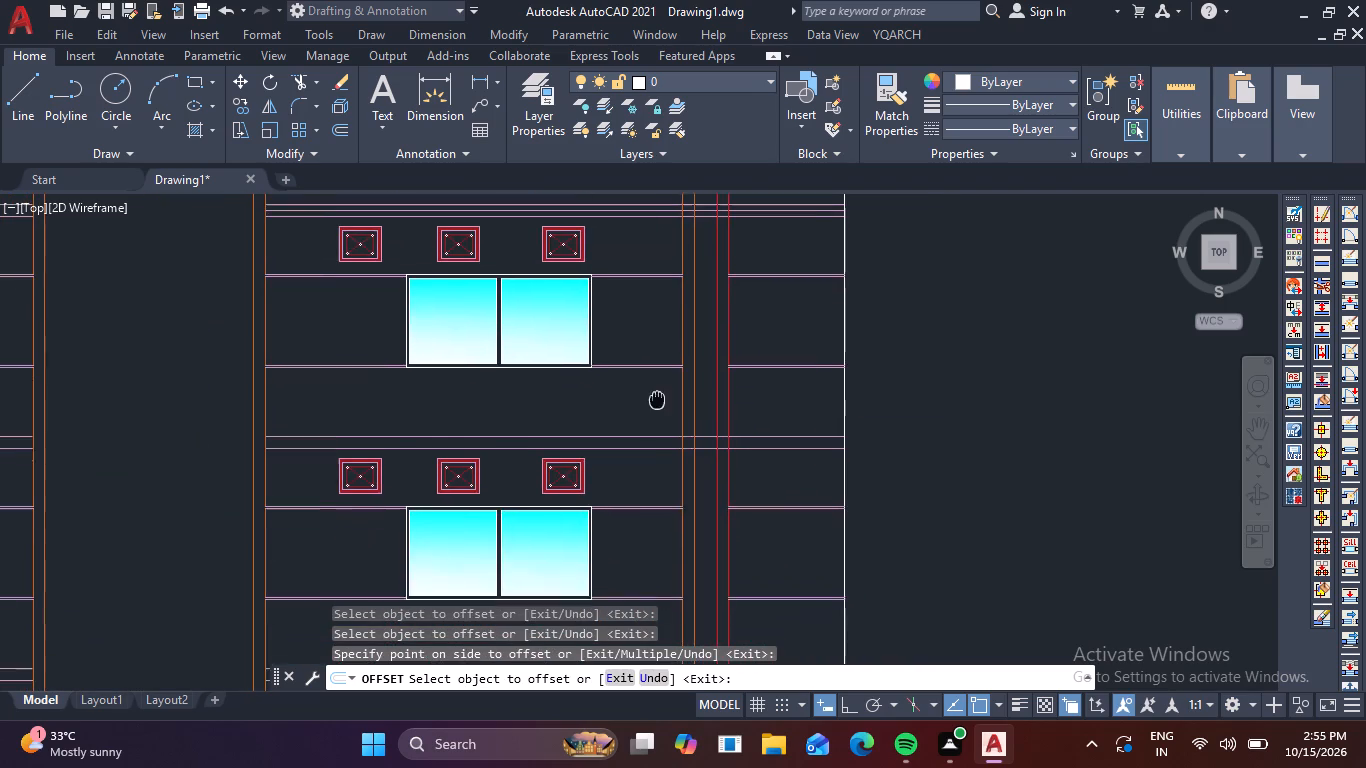
middle_click_drag(657, 398, 657, 397)
scroll(652, 459, "up", 2)
left_click(650, 429)
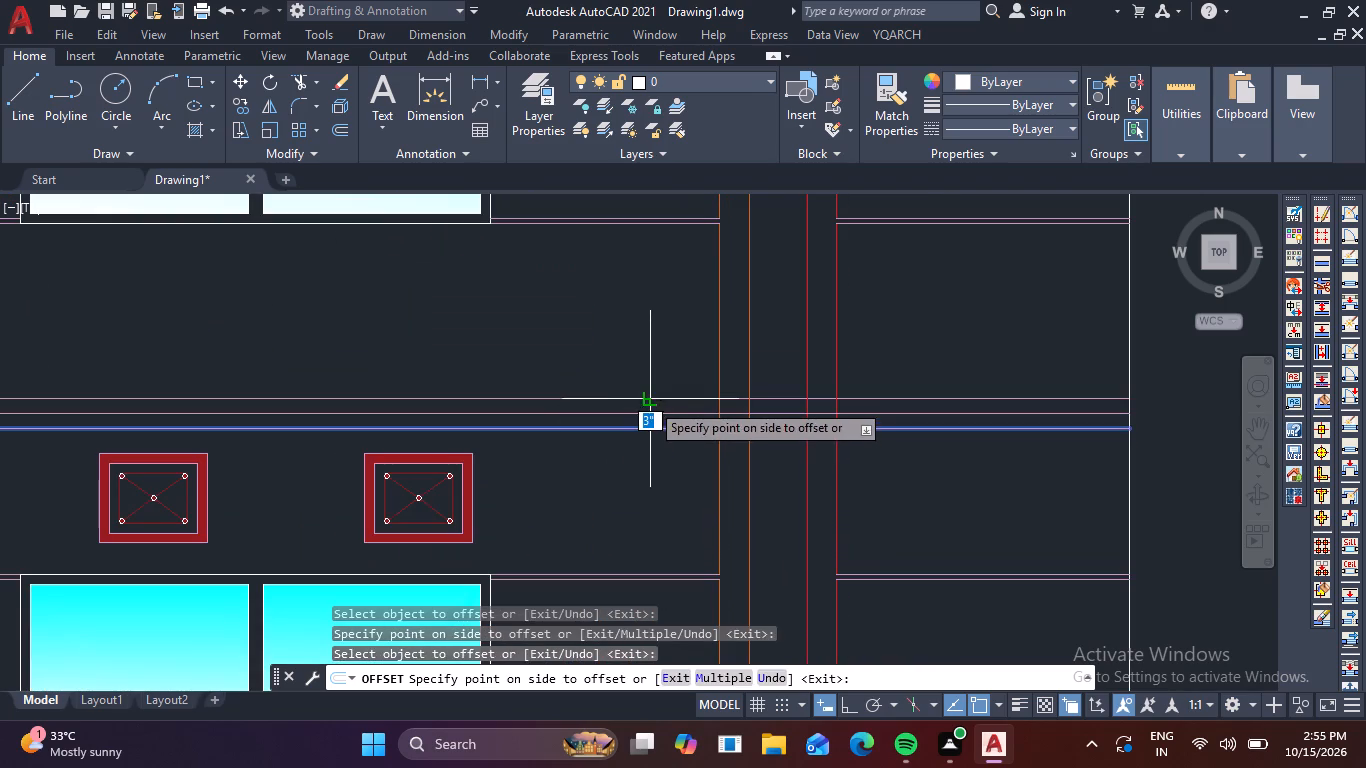
left_click(650, 402)
Offset both segments of the lower floor line above the right wing's lowest ornament row upward by 3", including the segment beyond the red strip.
scroll(664, 500, "down", 2)
middle_click_drag(670, 545, 679, 393)
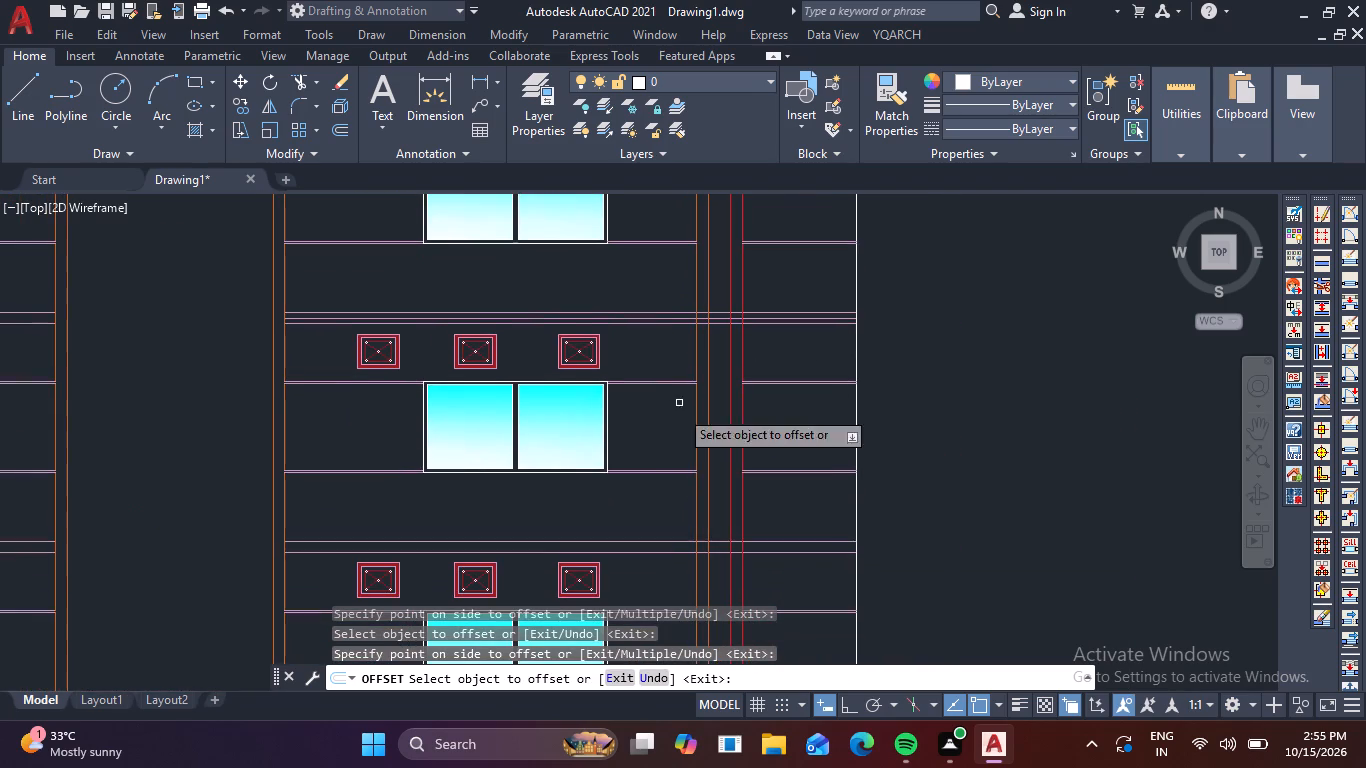
scroll(671, 554, "up", 2)
left_click(671, 551)
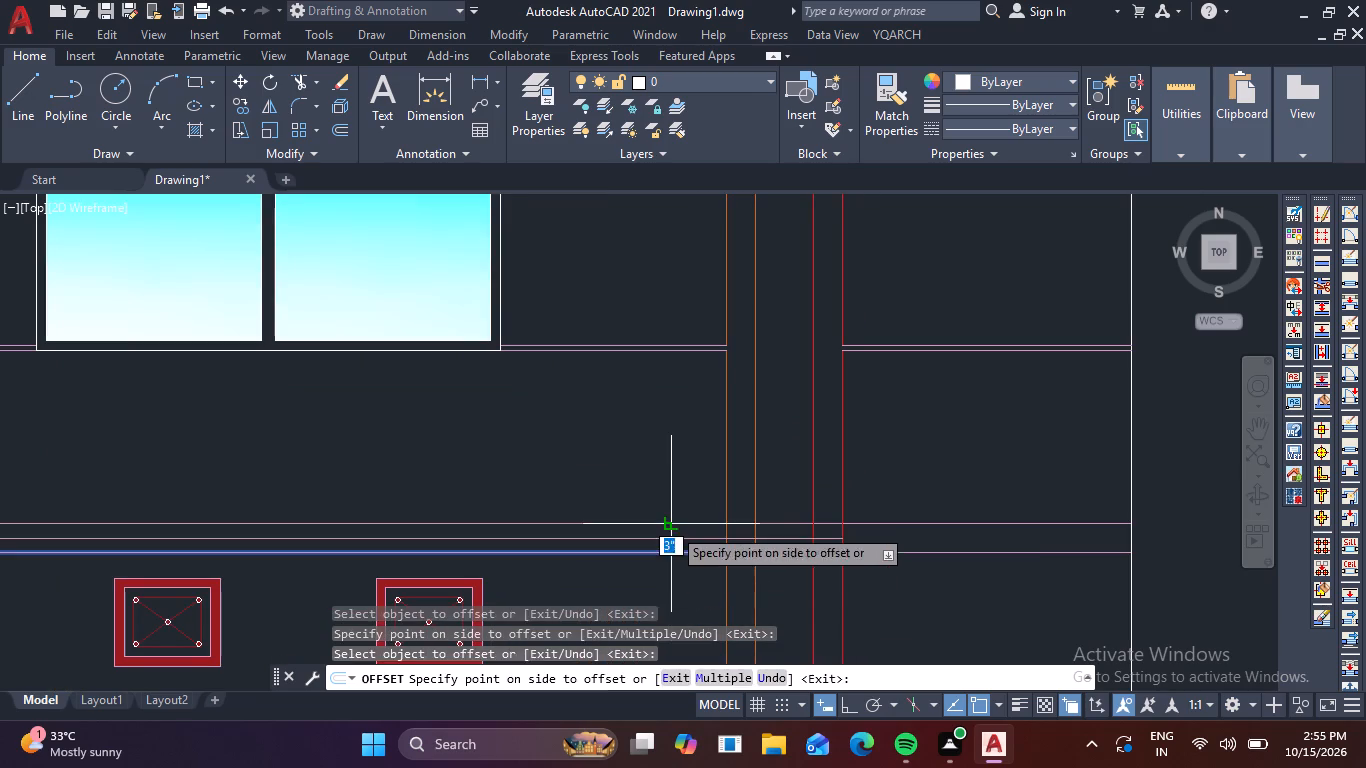
left_click(672, 527)
left_click(895, 551)
left_click(889, 526)
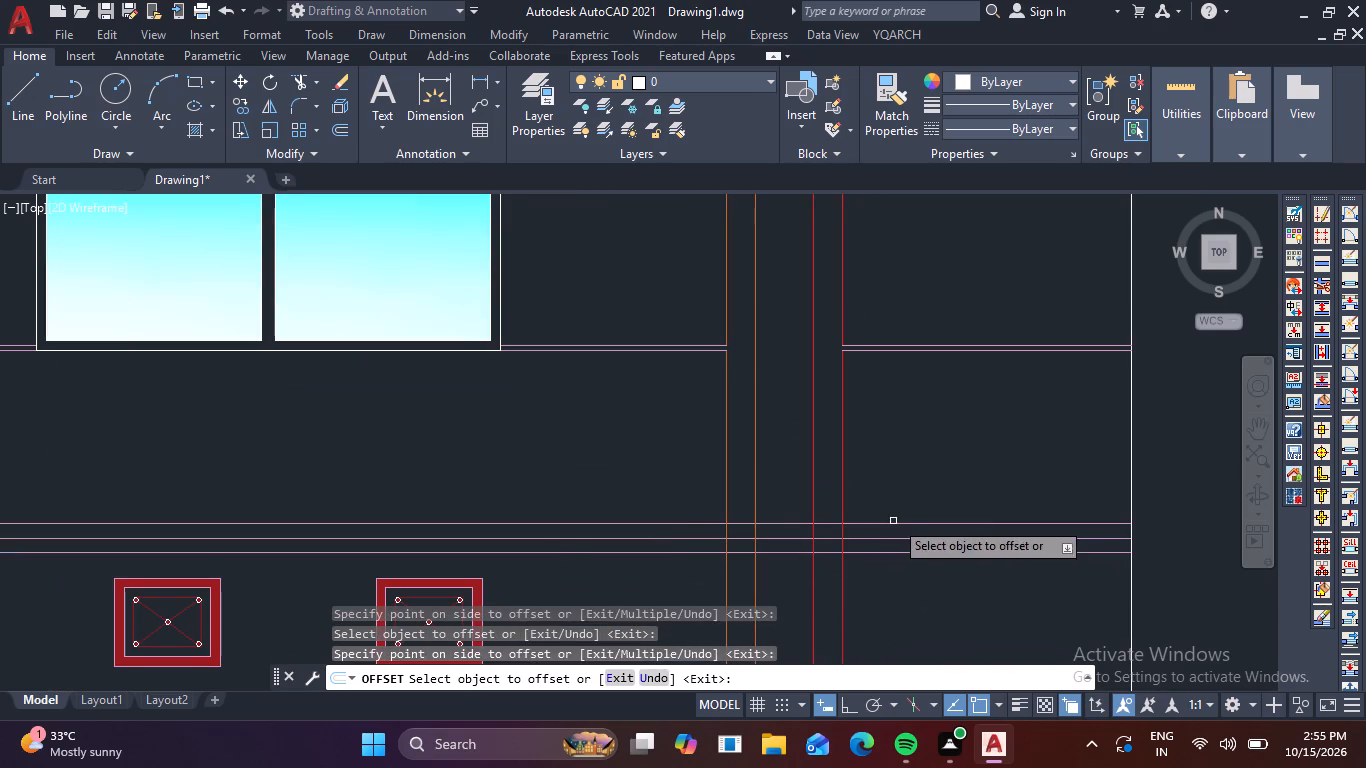
Offset the lower floor line above the left wing's lowest ornament row upward by 3".
scroll(980, 470, "down", 1)
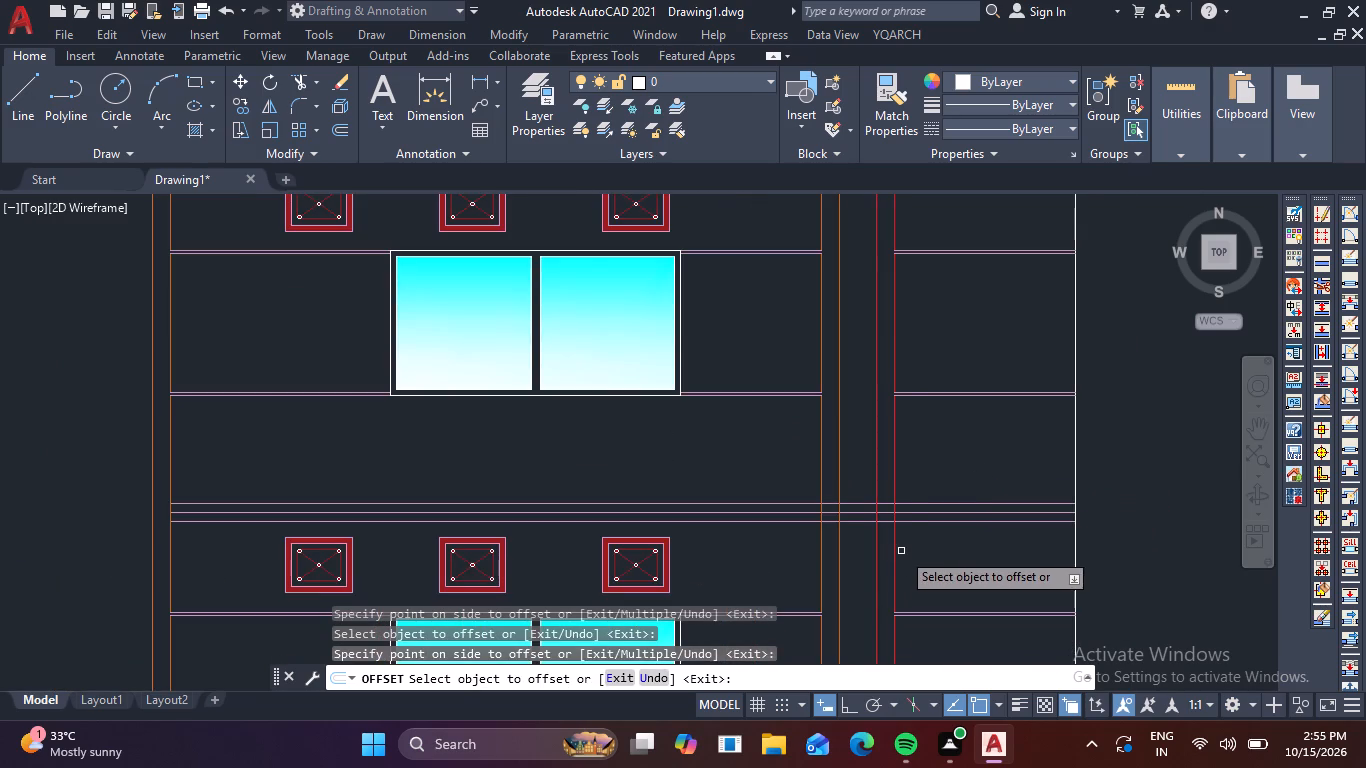
scroll(884, 561, "down", 1)
middle_click_drag(881, 607, 848, 280)
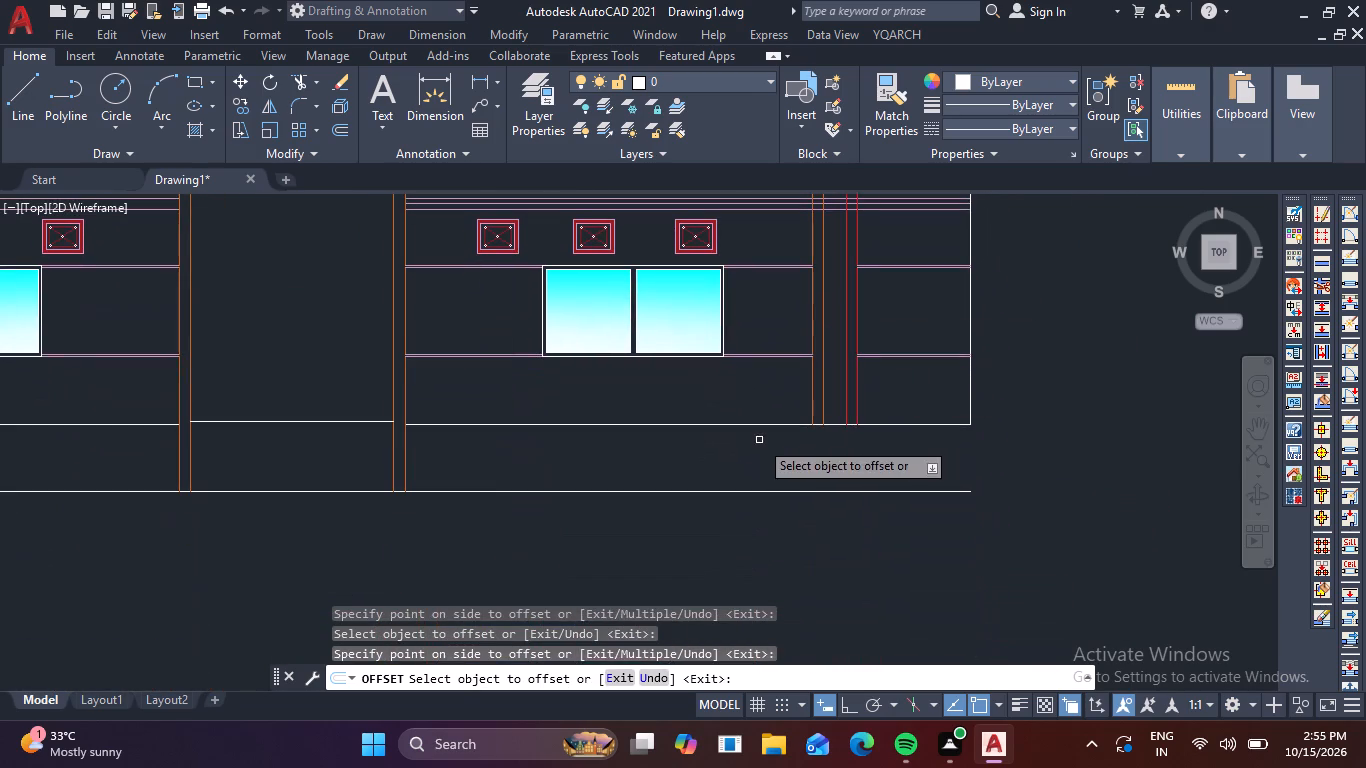
middle_click_drag(663, 467, 1198, 664)
scroll(637, 385, "up", 1)
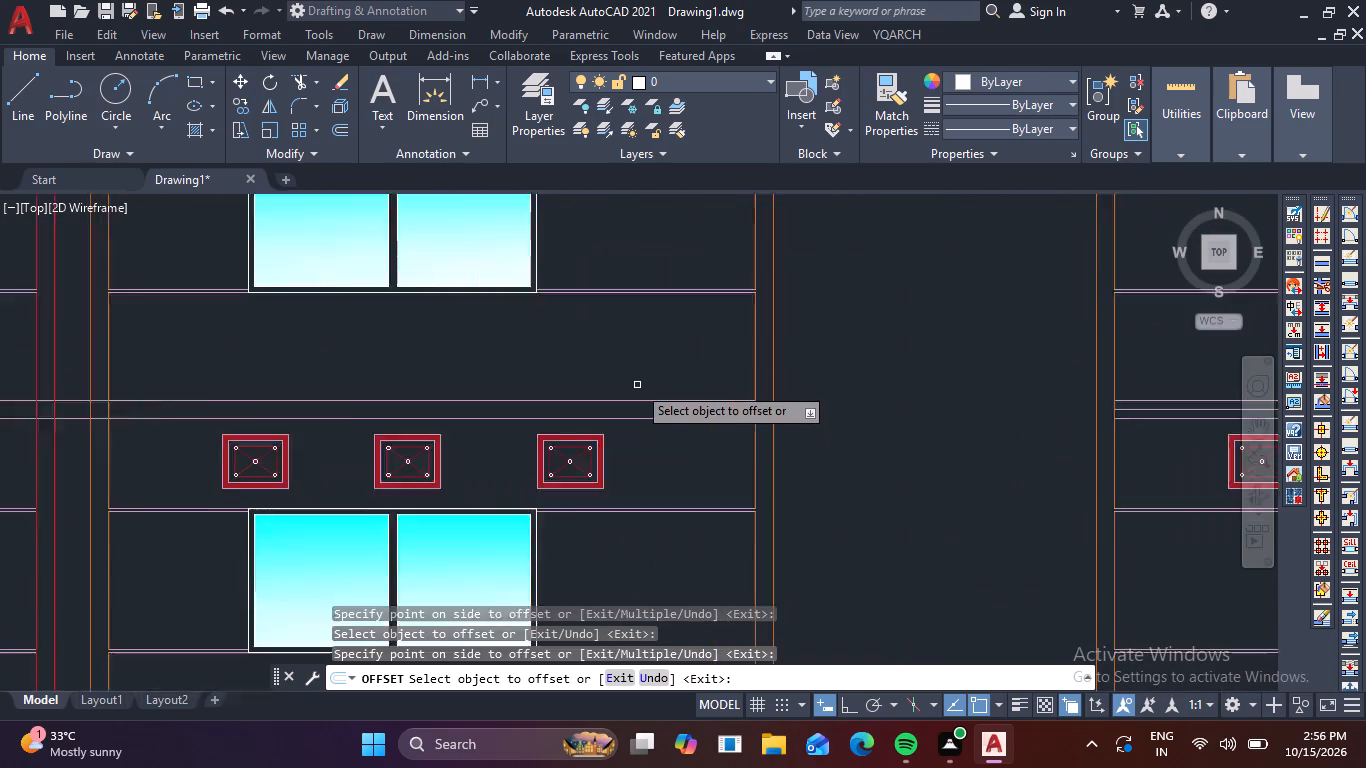
scroll(637, 385, "up", 1)
left_click(654, 437)
left_click(678, 387)
Offset the lower floor line above the left wing's second-lowest ornament row upward by 3".
scroll(682, 362, "down", 2)
middle_click_drag(680, 362, 692, 582)
scroll(664, 384, "up", 2)
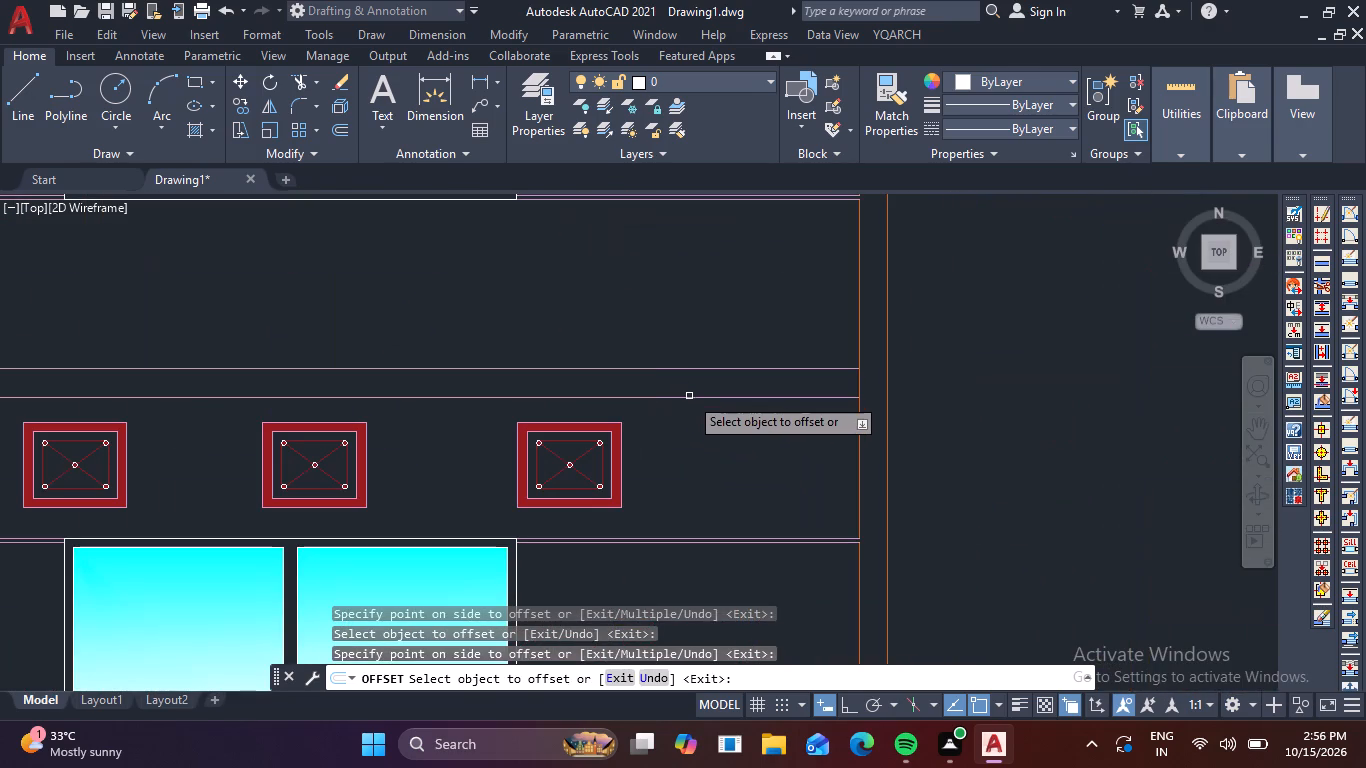
left_click(690, 400)
left_click(710, 363)
Offset the lower floor line above the left wing's middle ornament row upward by 3".
scroll(711, 292, "down", 3)
middle_click_drag(710, 292, 700, 503)
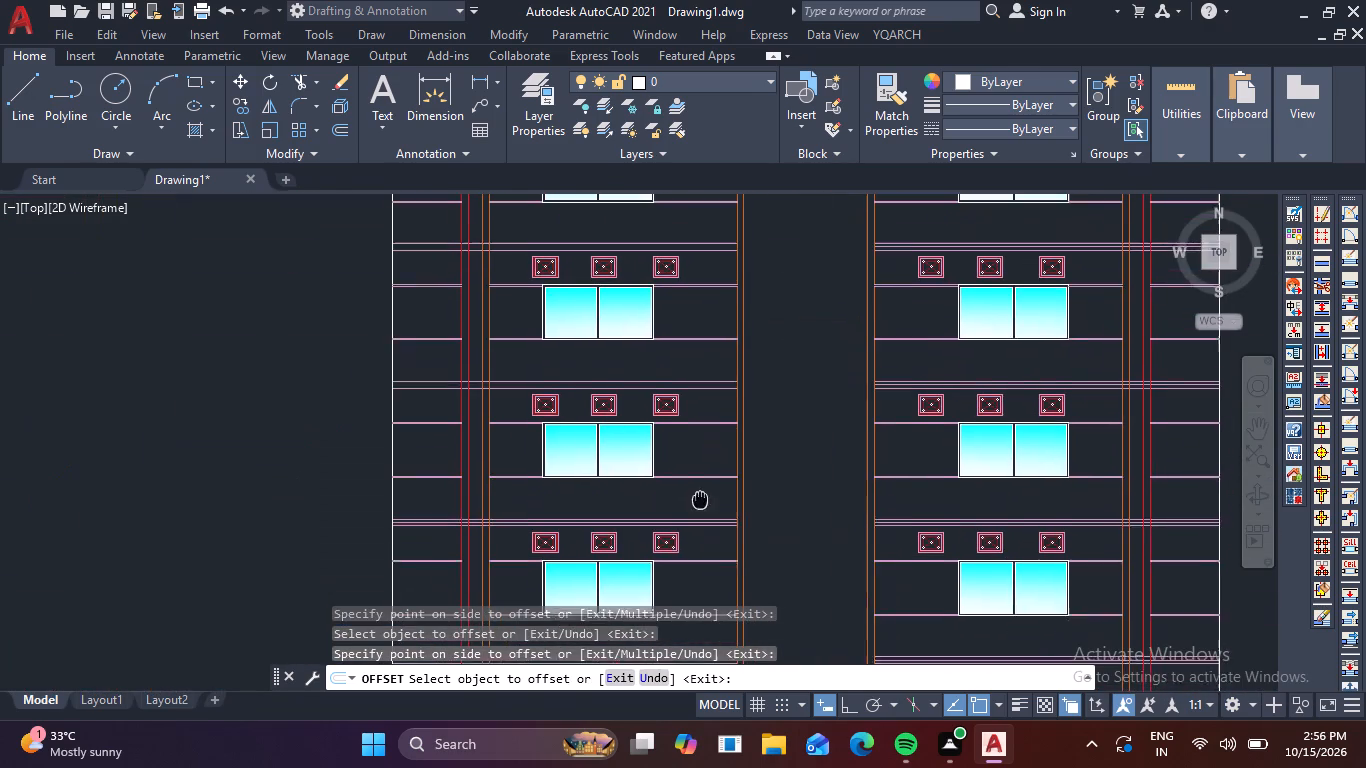
middle_click_drag(700, 503, 700, 513)
scroll(693, 396, "up", 4)
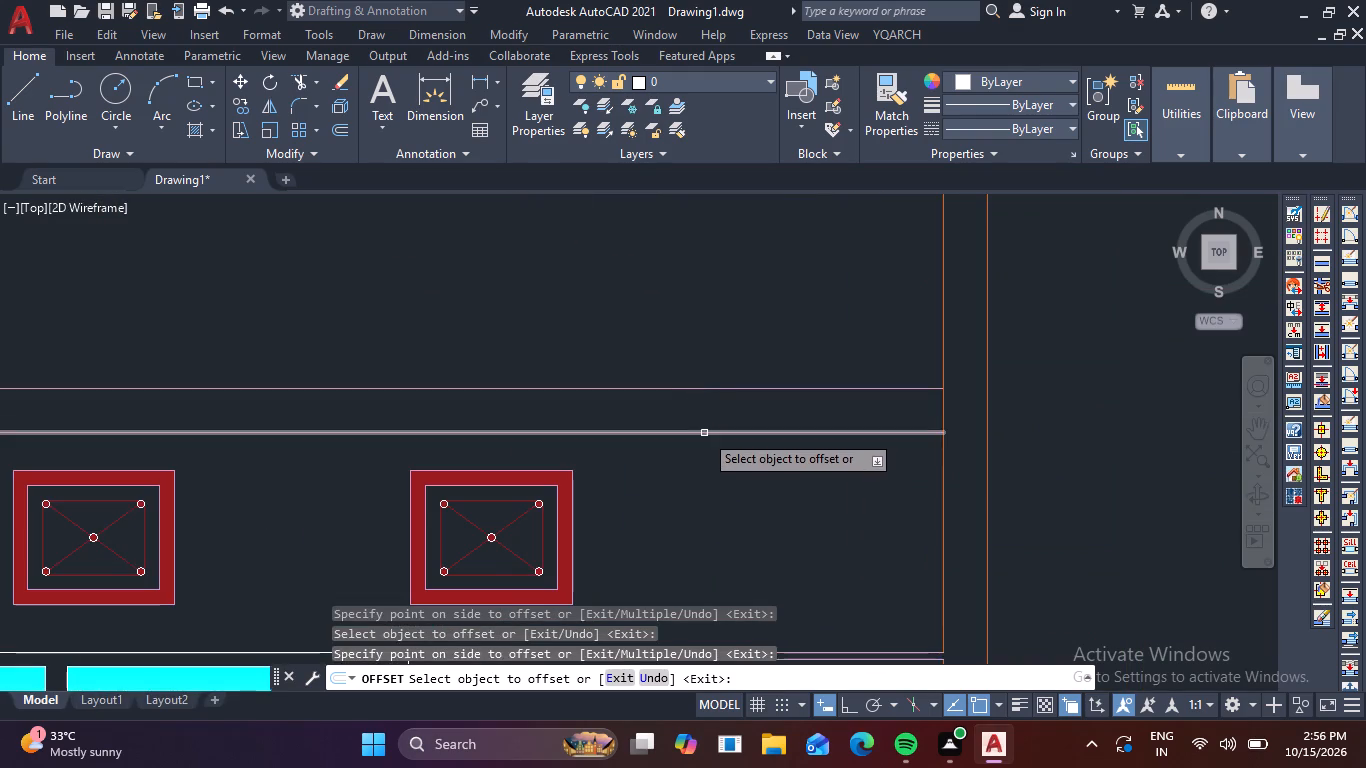
left_click(704, 433)
left_click(710, 401)
Offset the lower floor line above the left wing's second-highest ornament row upward by 3".
scroll(725, 318, "down", 3)
middle_click_drag(727, 316, 745, 597)
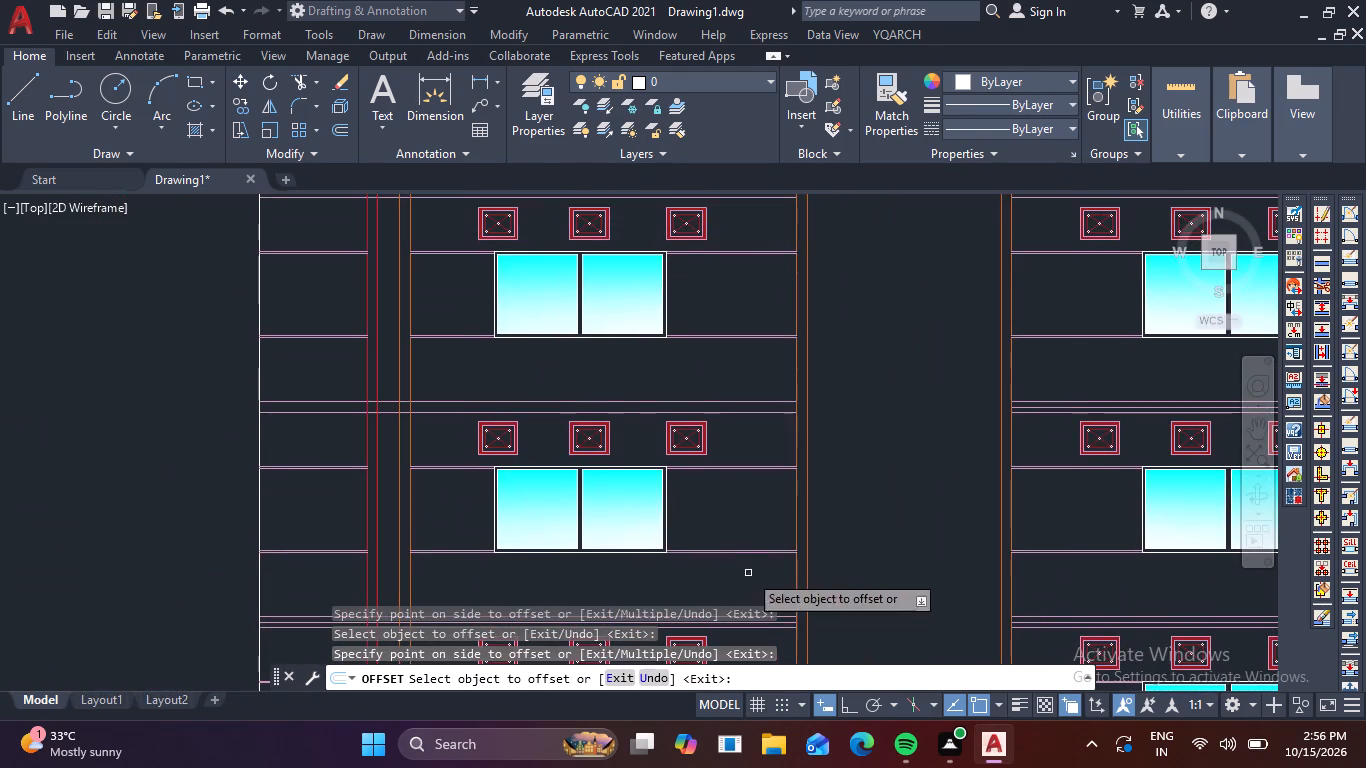
scroll(741, 365, "up", 3)
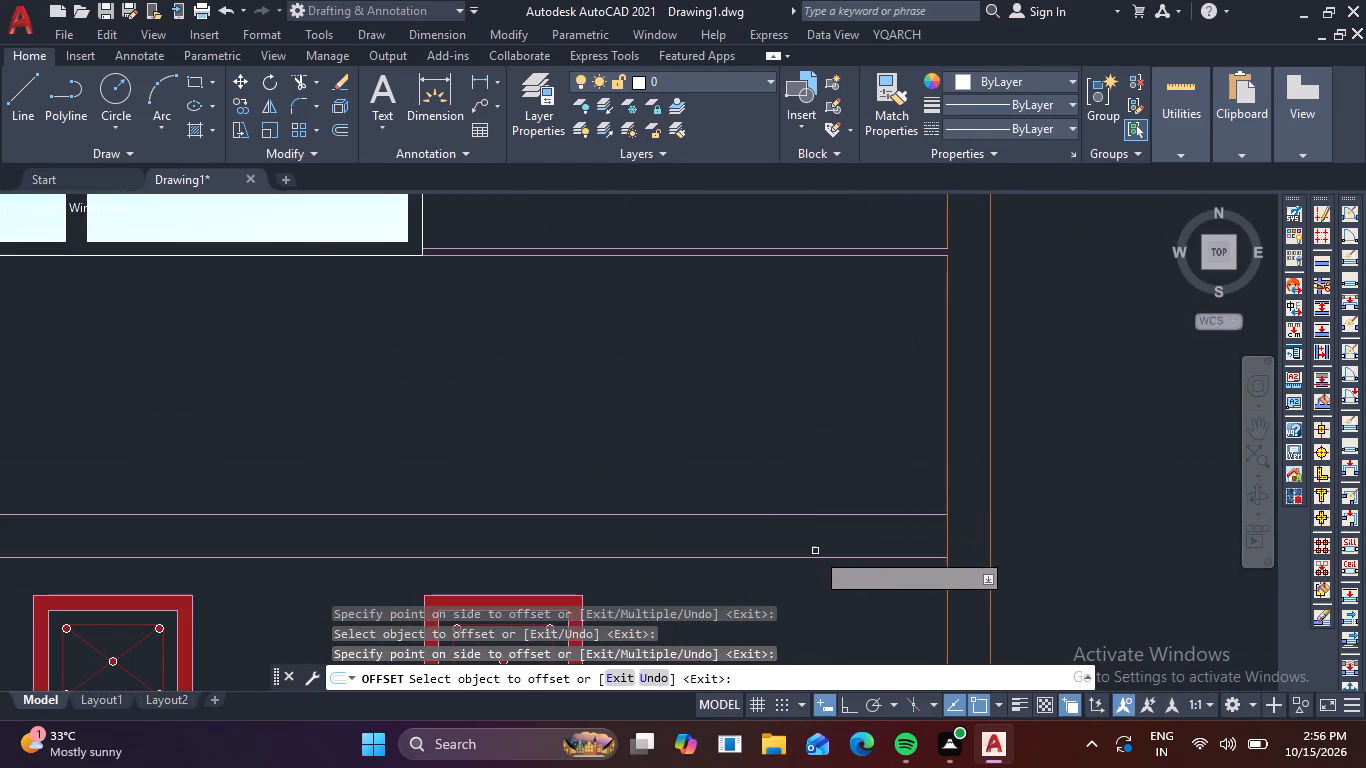
left_click(817, 558)
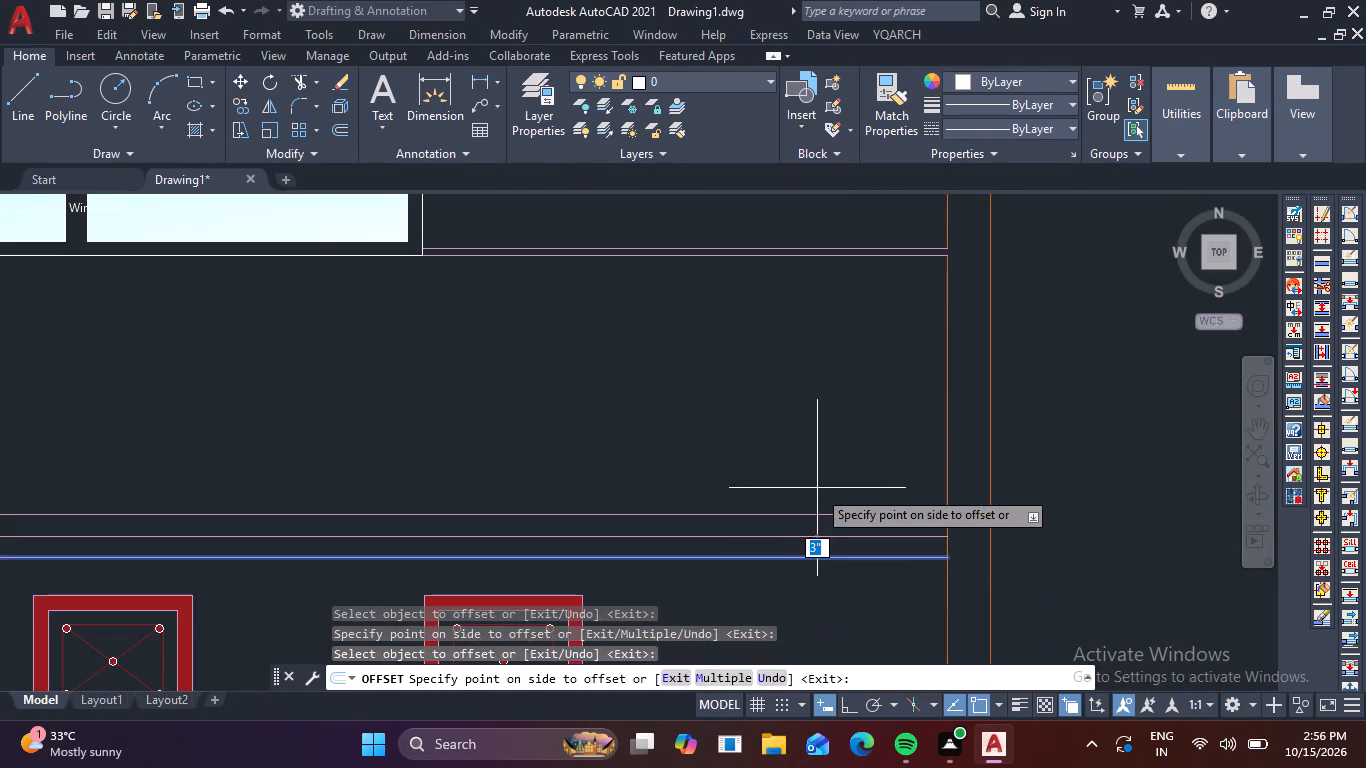
left_click(817, 485)
Offset the lower line of the roof band above the left wing's top ornament row upward by 3".
scroll(799, 420, "down", 2)
middle_click_drag(799, 419, 813, 671)
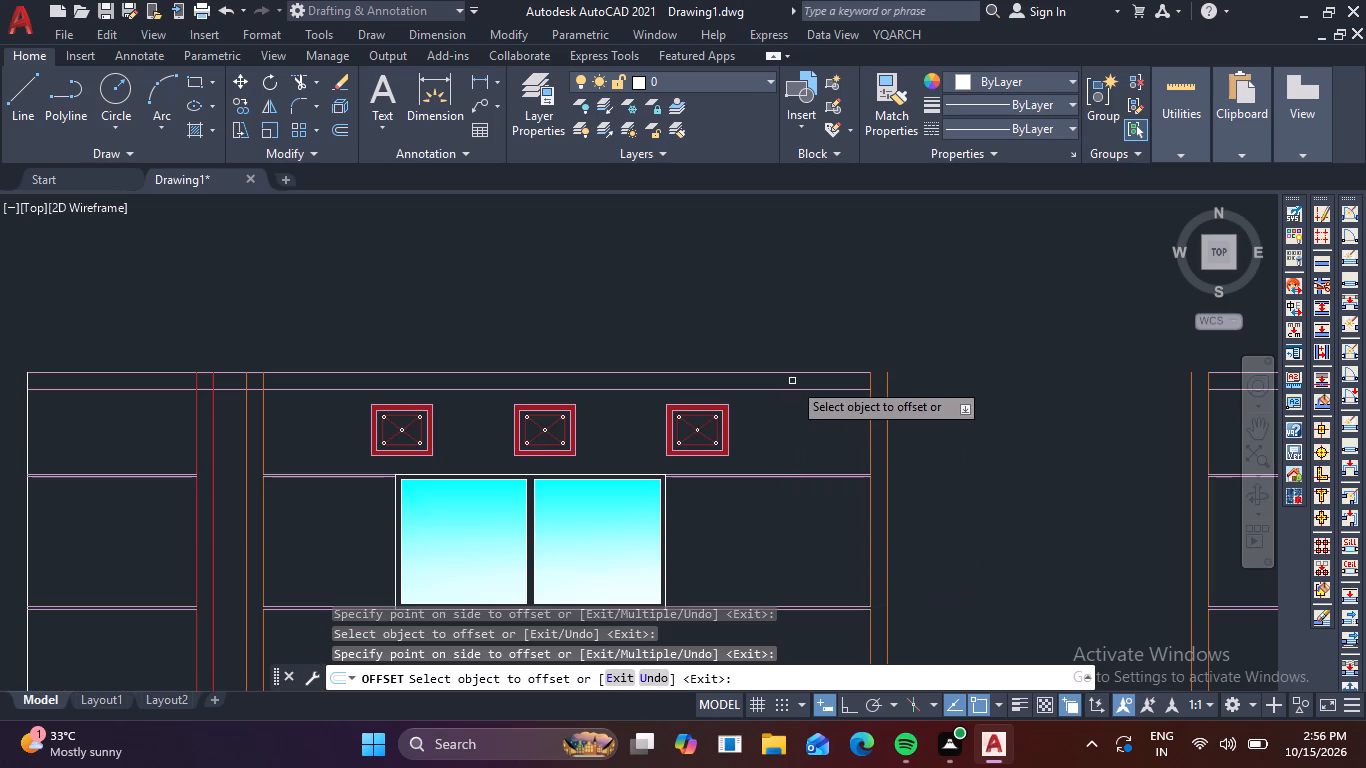
scroll(792, 381, "up", 2)
left_click(820, 403)
left_click(823, 380)
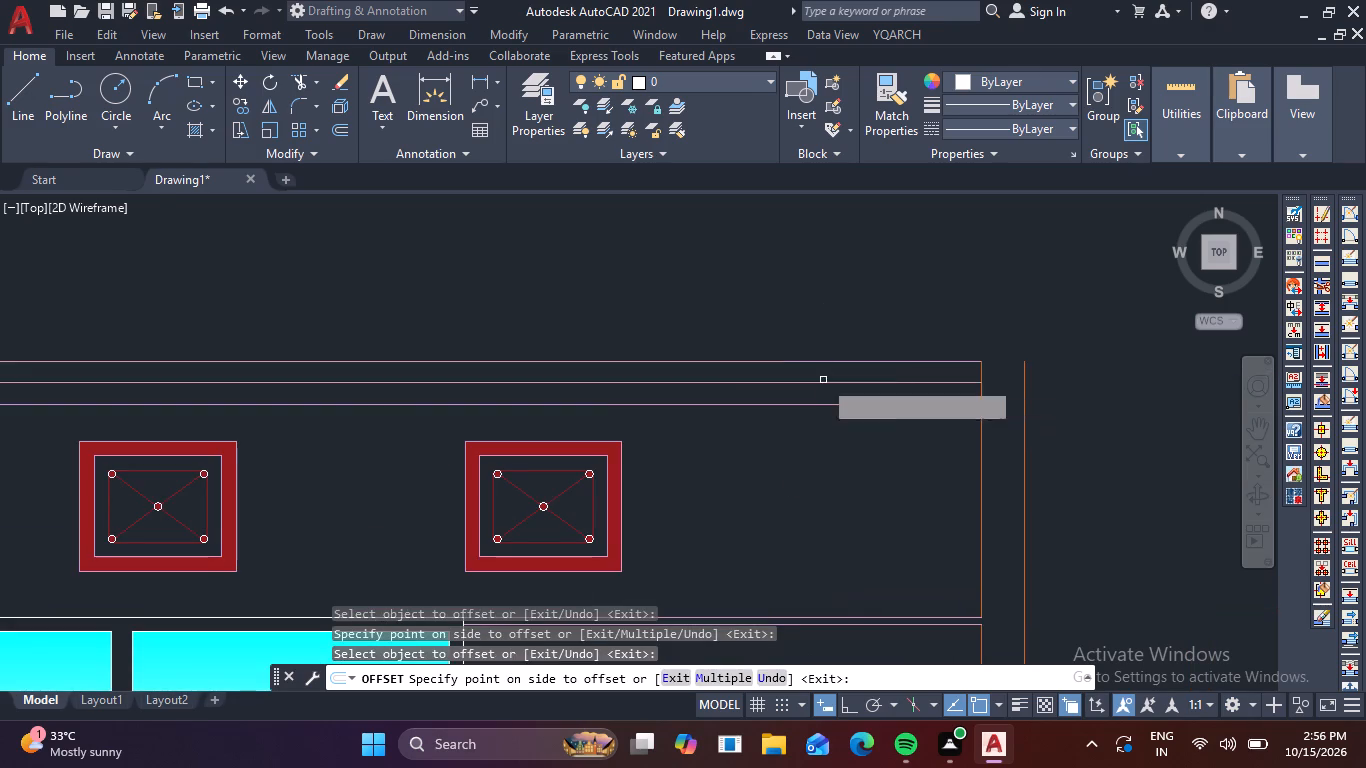
Offset the lower line of the roof band above the right wing's top ornament row upward by 3".
scroll(852, 330, "down", 2)
middle_click_drag(921, 327, 283, 476)
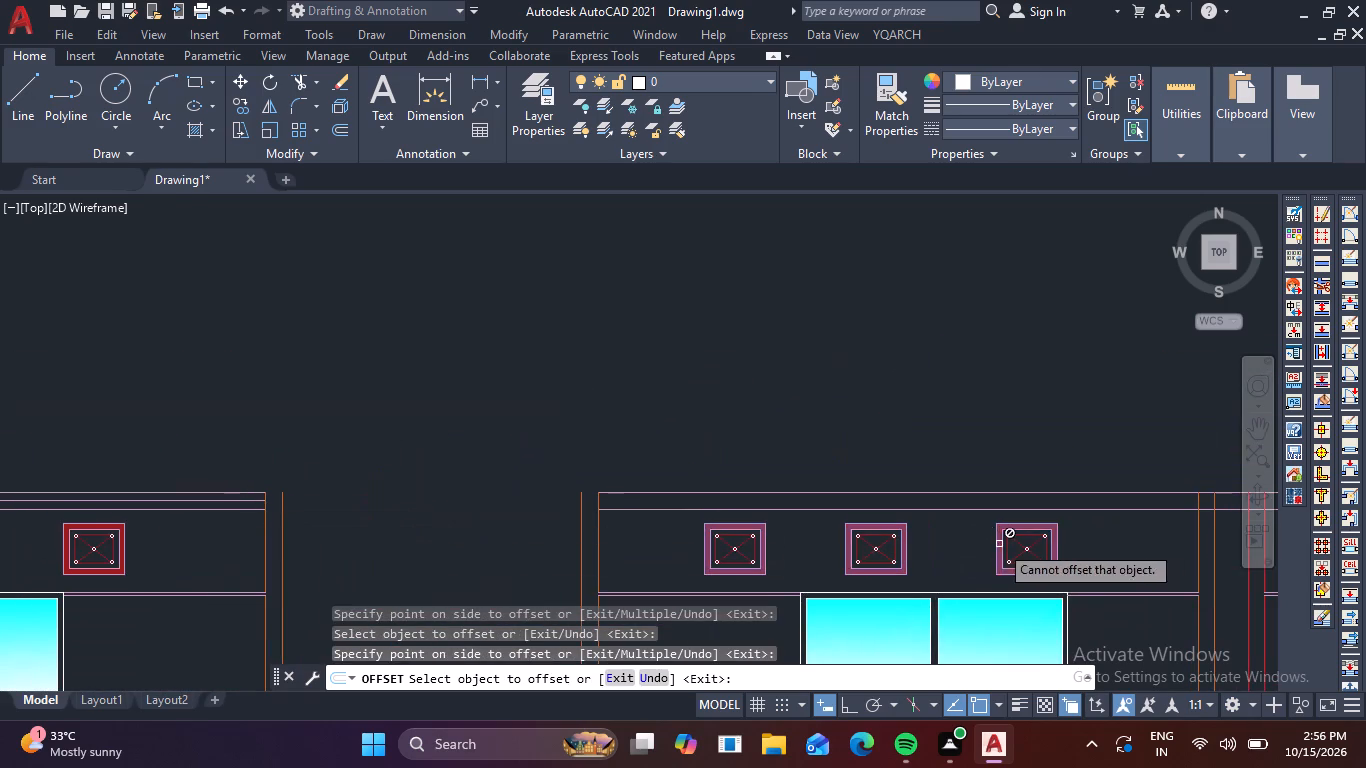
left_click(958, 509)
left_click(961, 470)
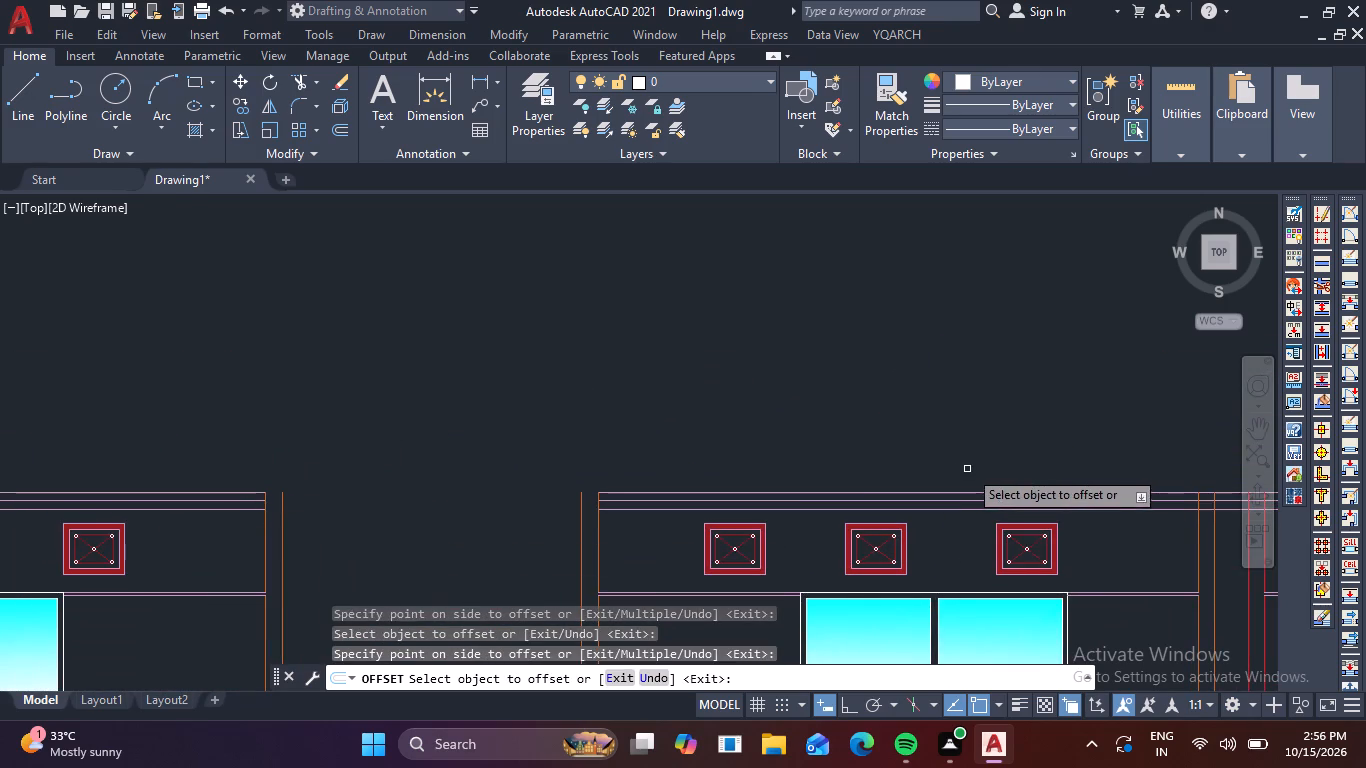
scroll(976, 467, "down", 2)
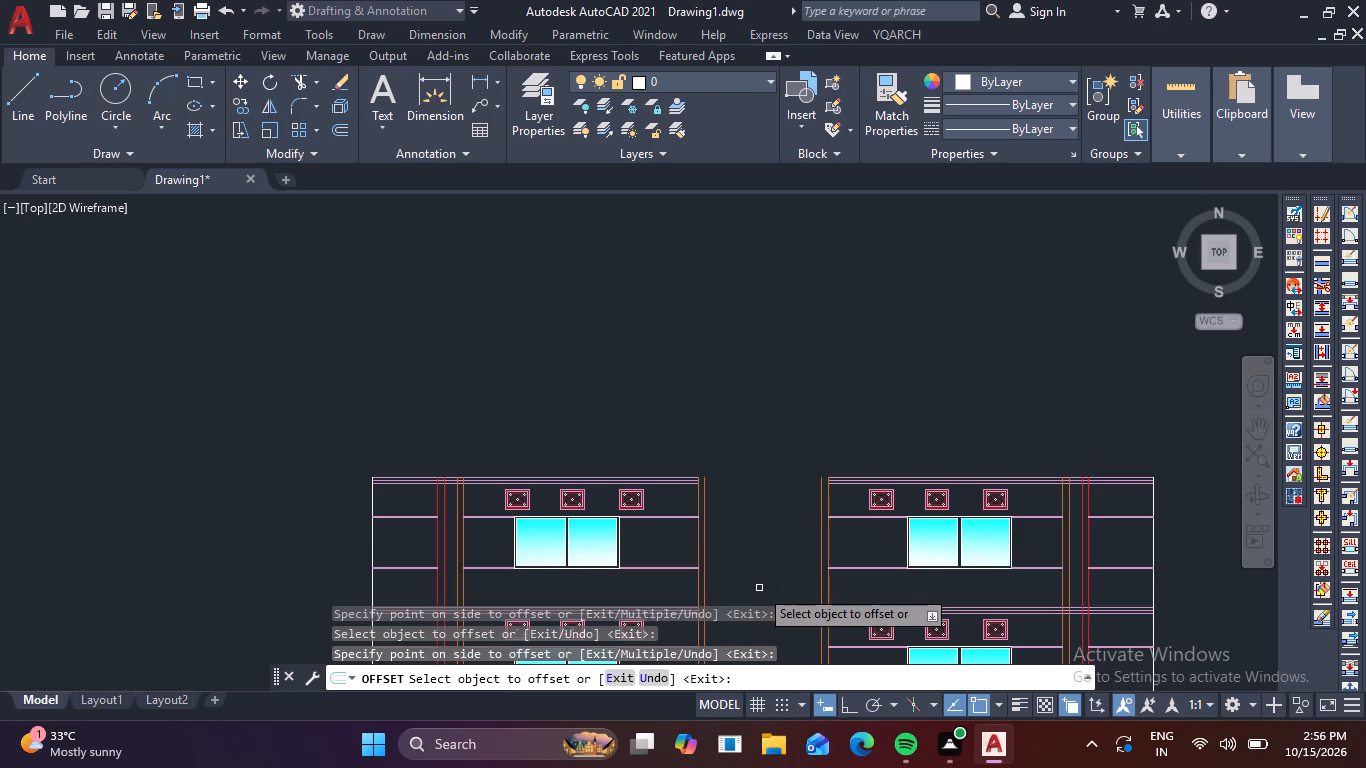
key("Escape")
scroll(778, 545, "down", 1)
middle_click_drag(776, 545, 687, 253)
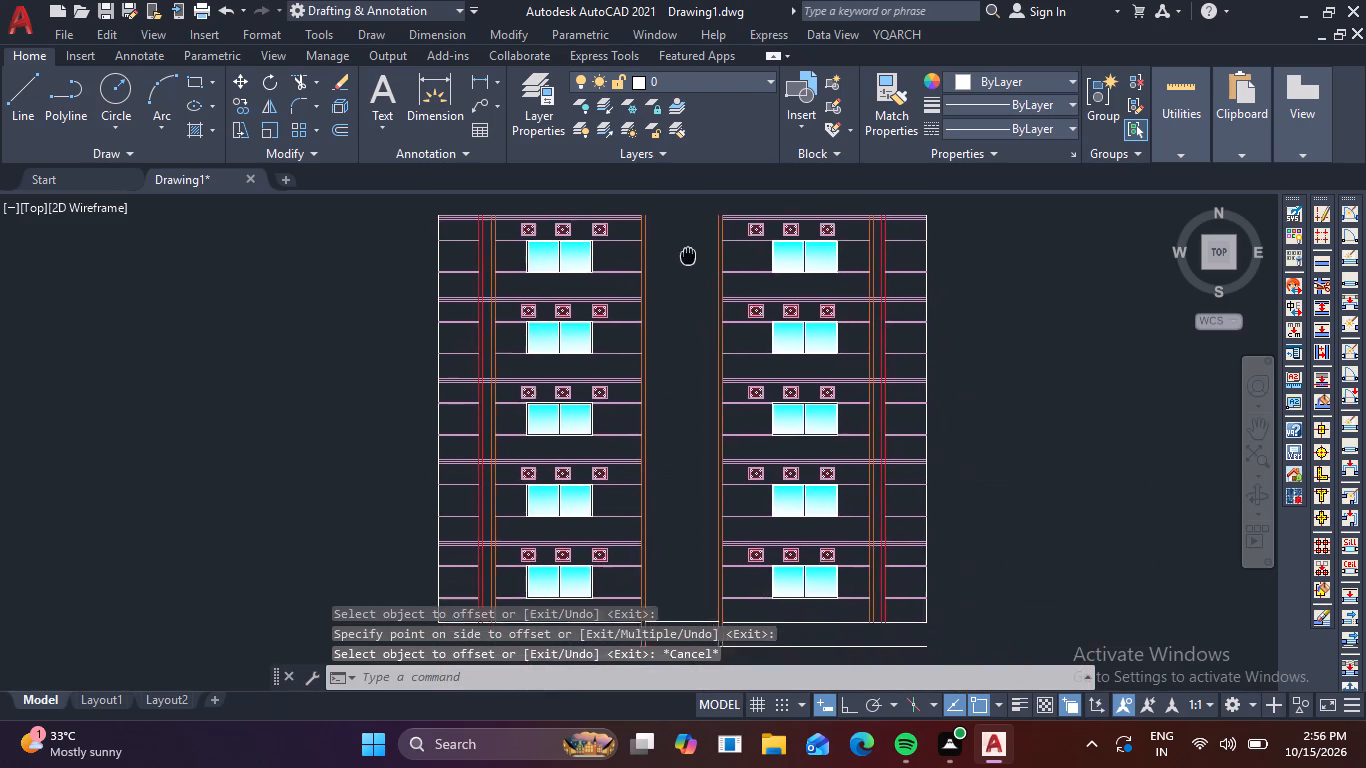
middle_click_drag(687, 253, 681, 243)
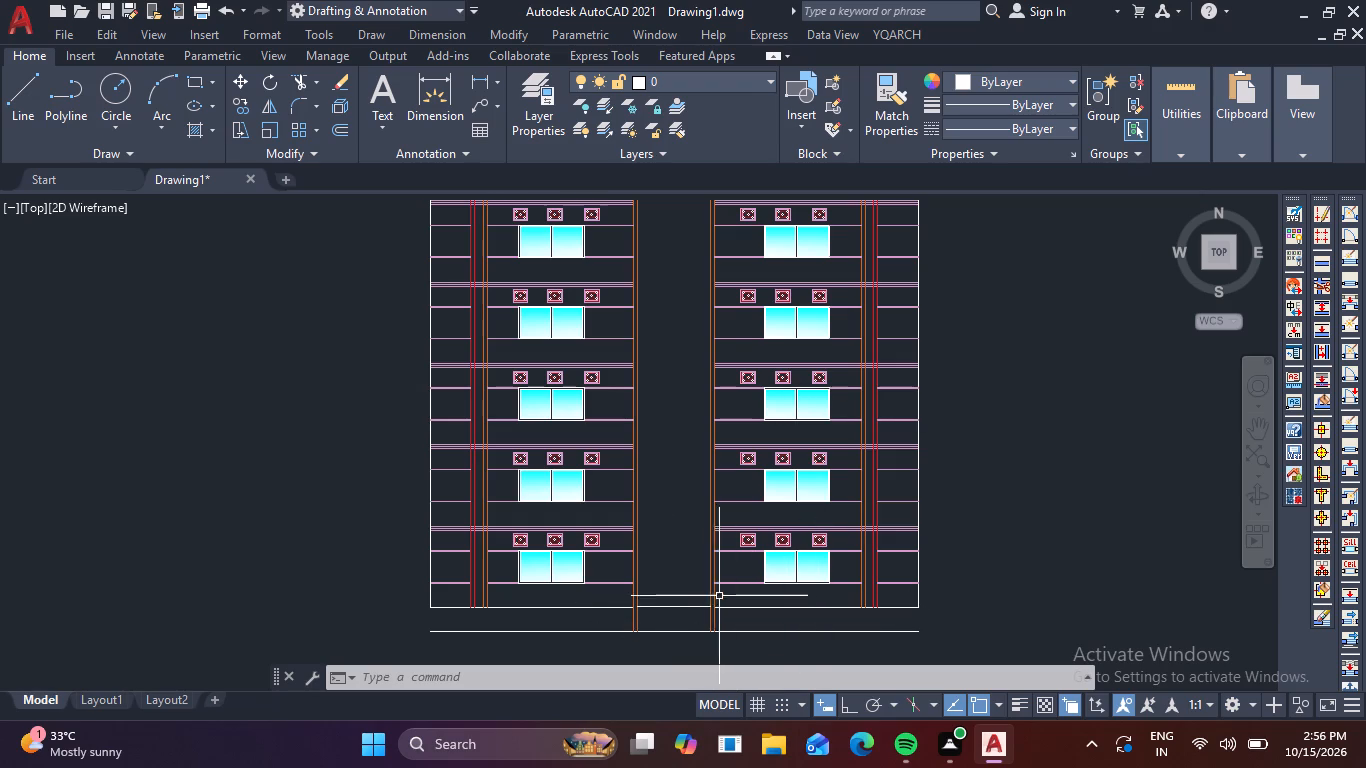
Trim away the white horizontal line spanning the central gap between the two wings, just above the ground line.
scroll(704, 596, "up", 1)
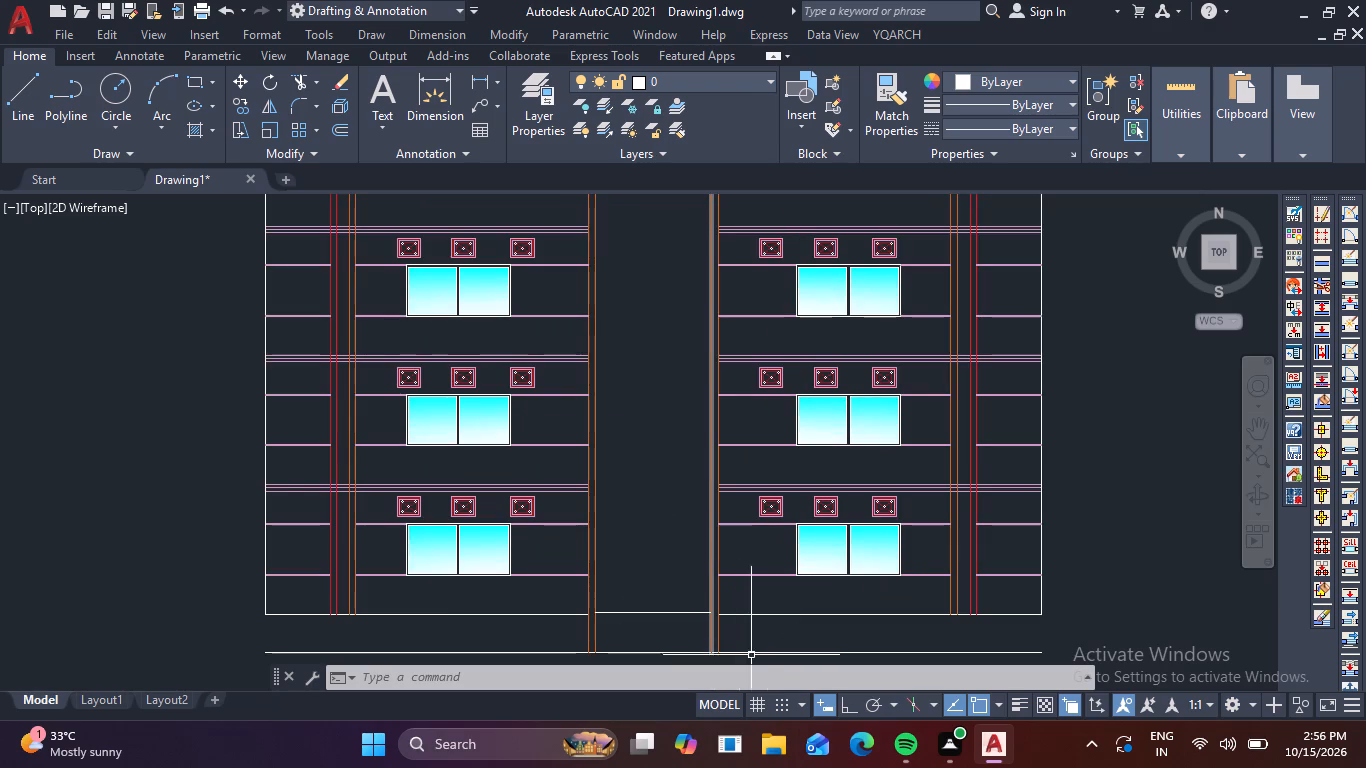
type("tr")
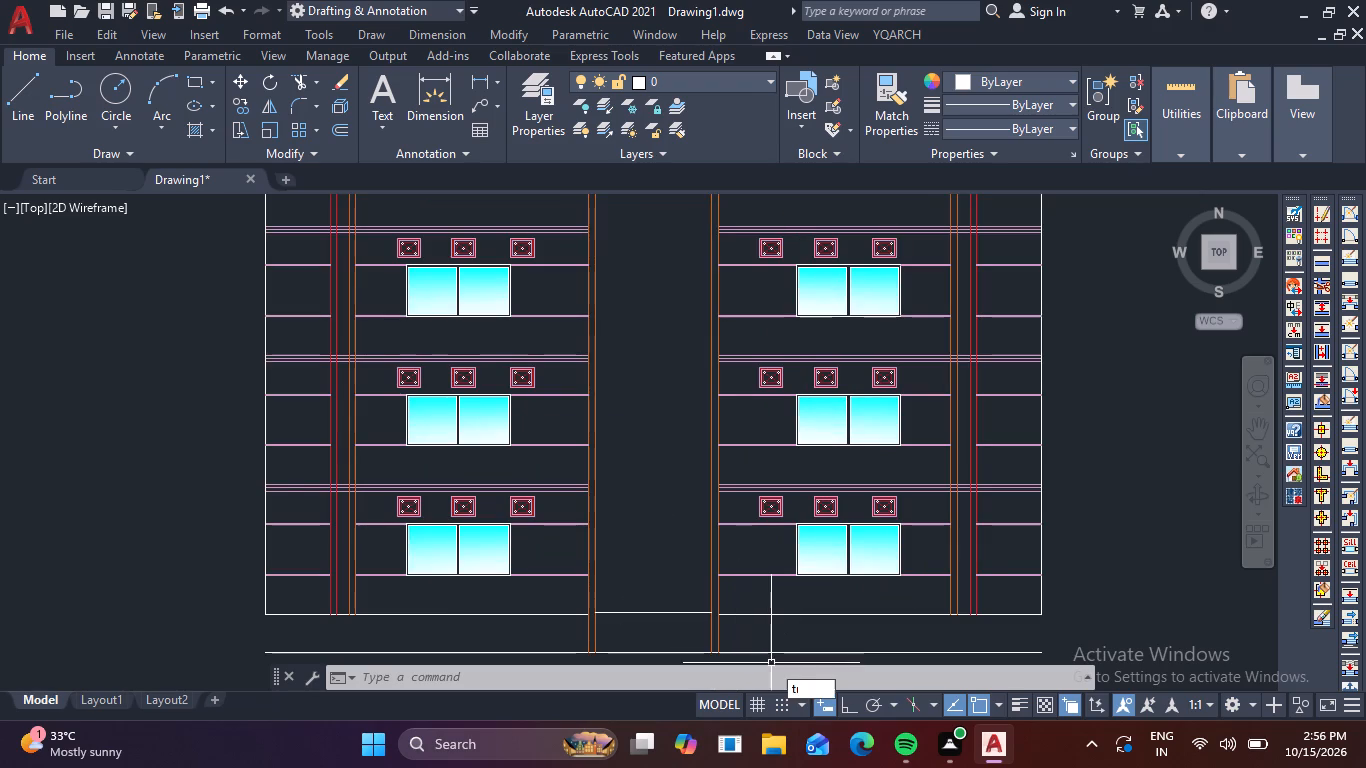
key("space")
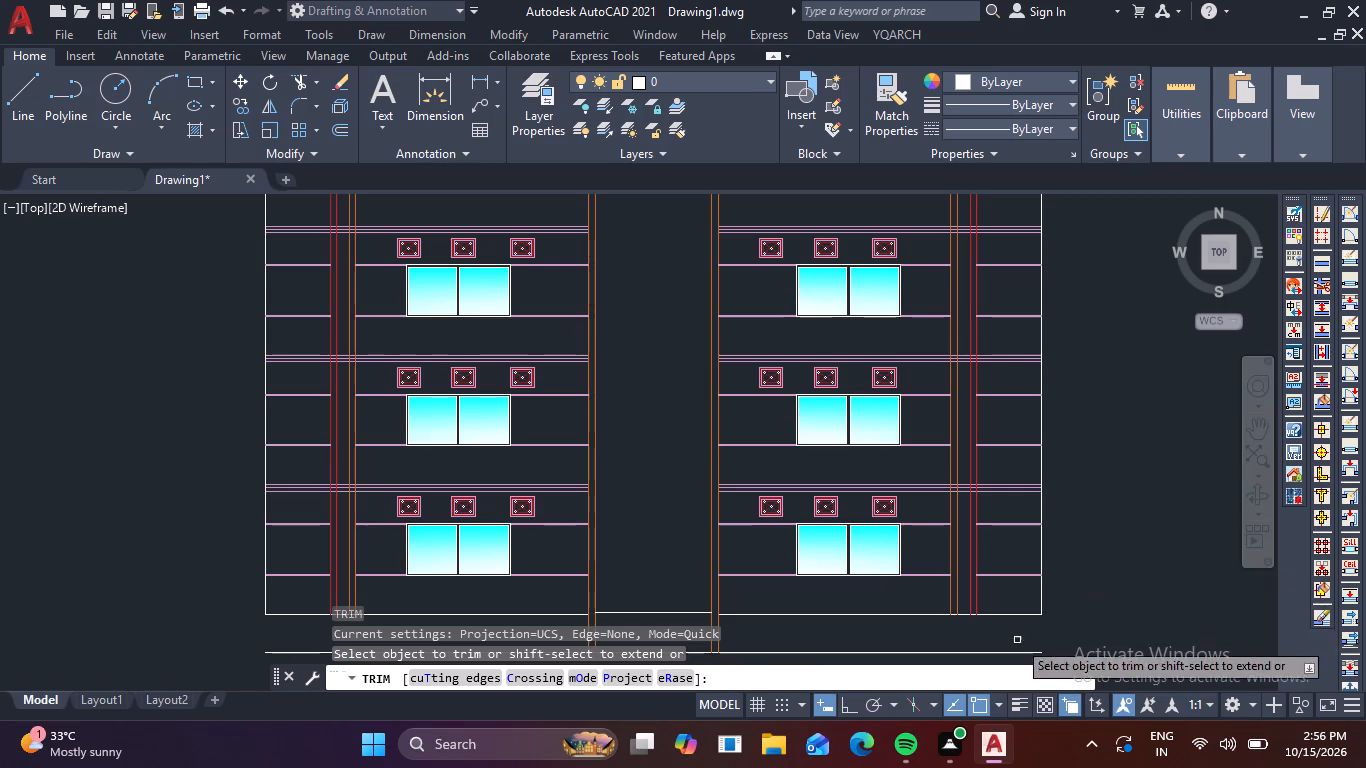
middle_click_drag(680, 520, 641, 403)
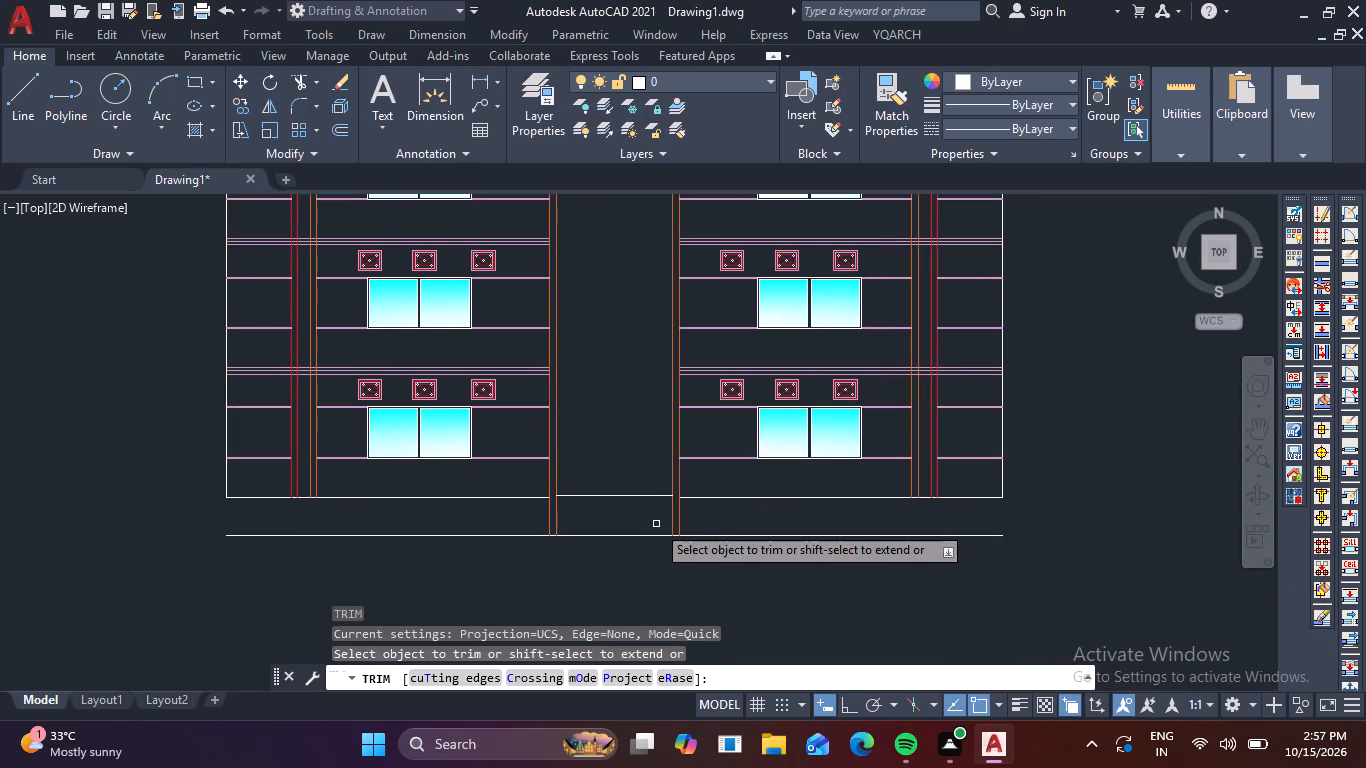
left_click_drag(657, 515, 630, 463)
left_click_drag(626, 456, 623, 439)
key("Escape")
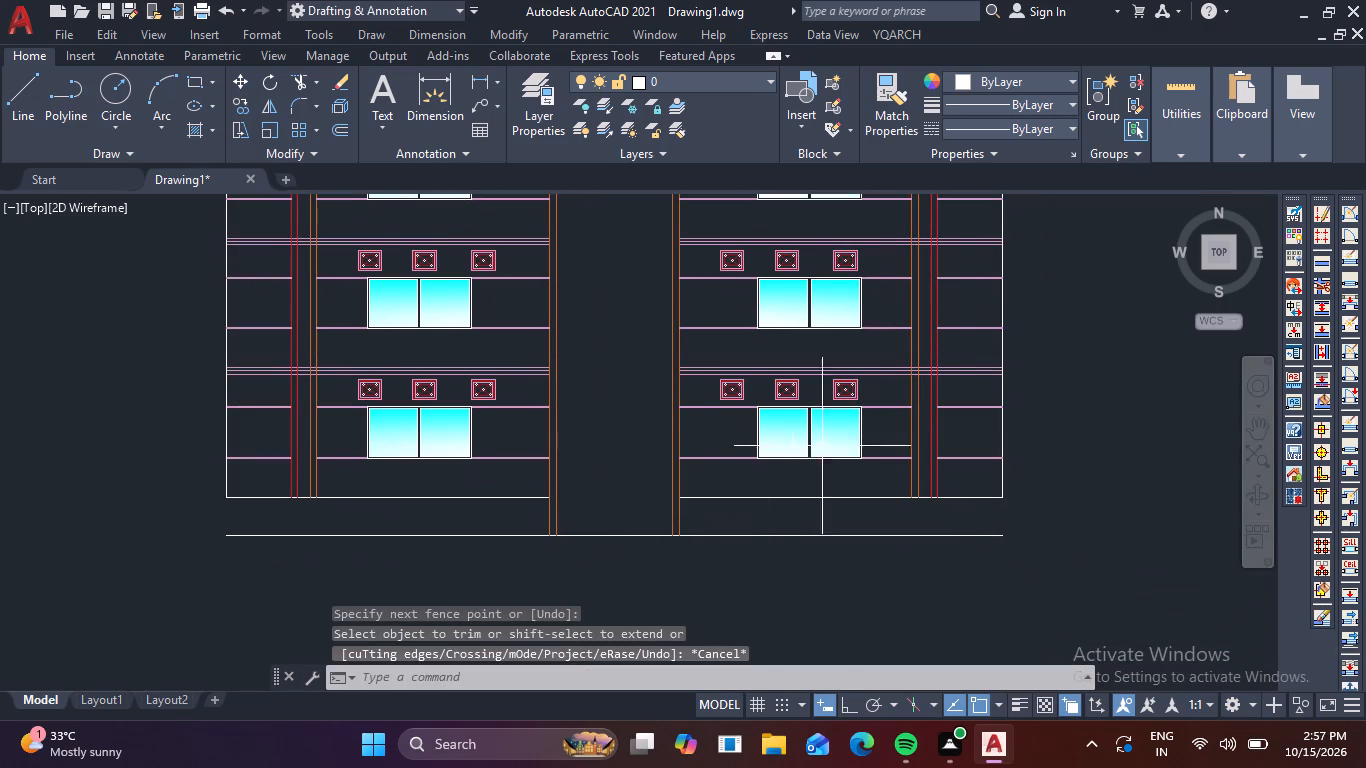
Draw a 9' horizontal line in colour 248,153,30 across the central gap, between the wings' inner orange edges at lowest-window height.
left_click(1072, 80)
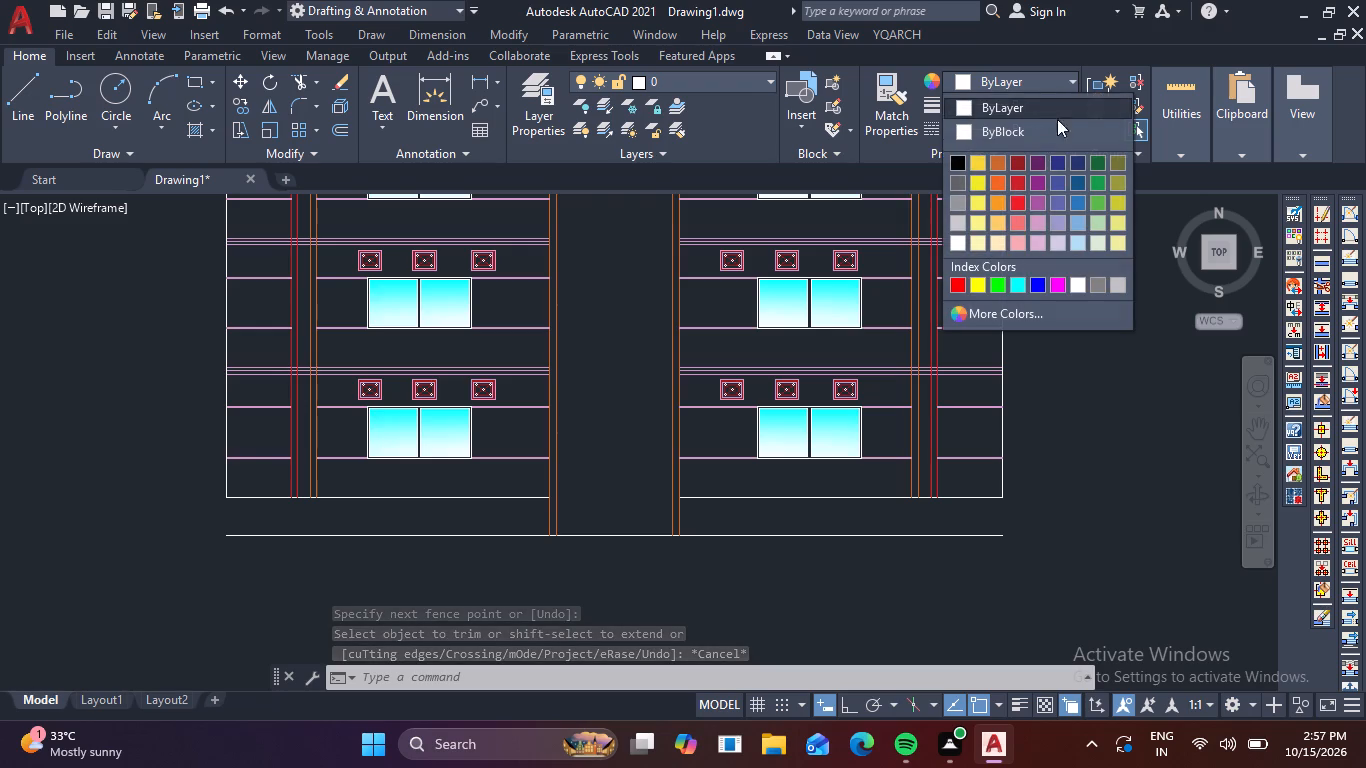
left_click(994, 196)
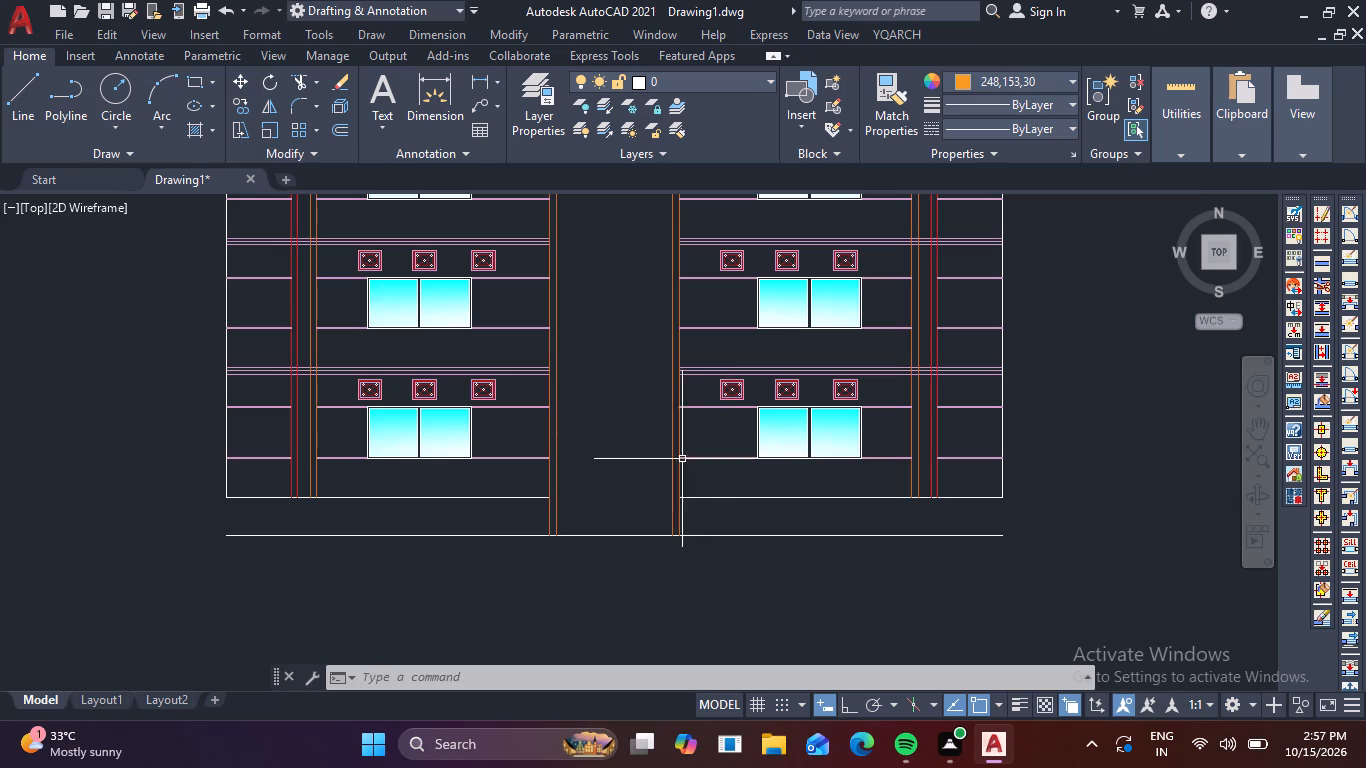
scroll(553, 434, "up", 1)
type("l")
key("space")
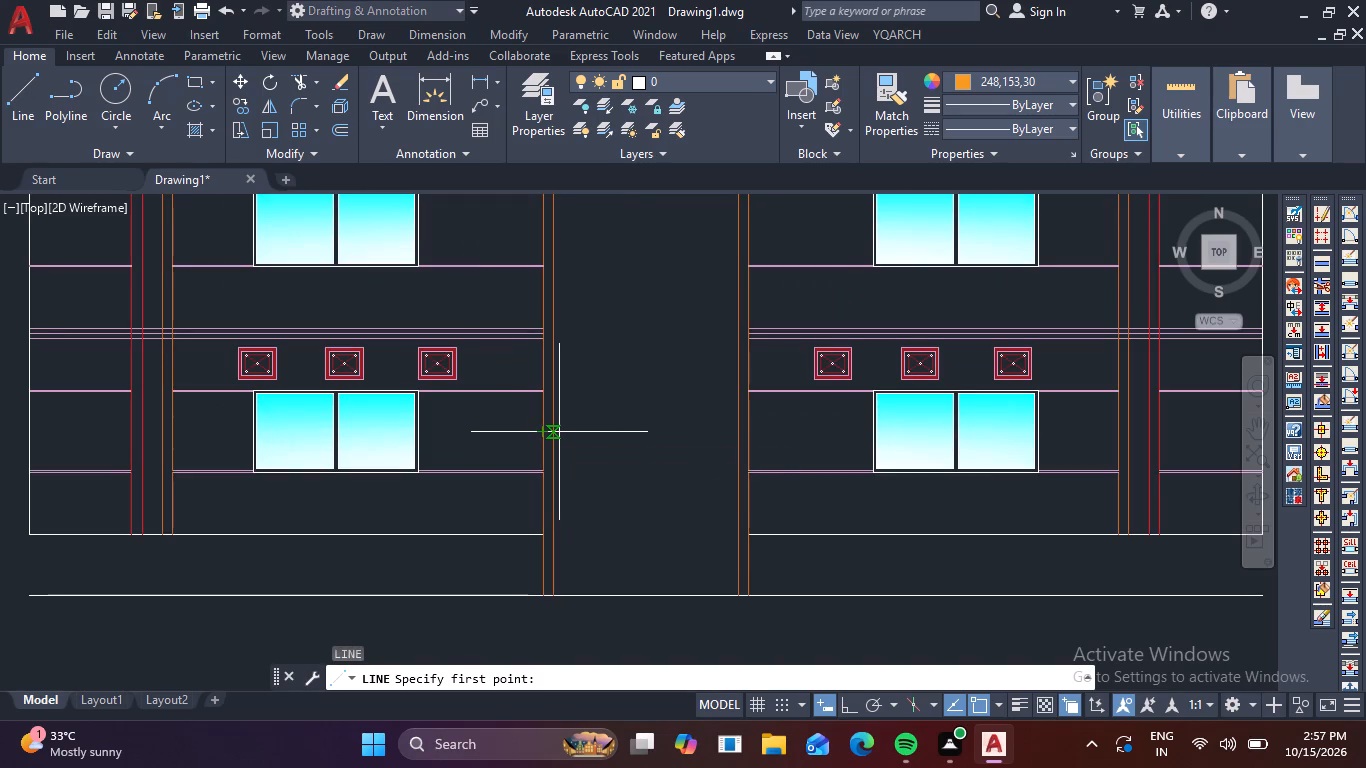
left_click(554, 435)
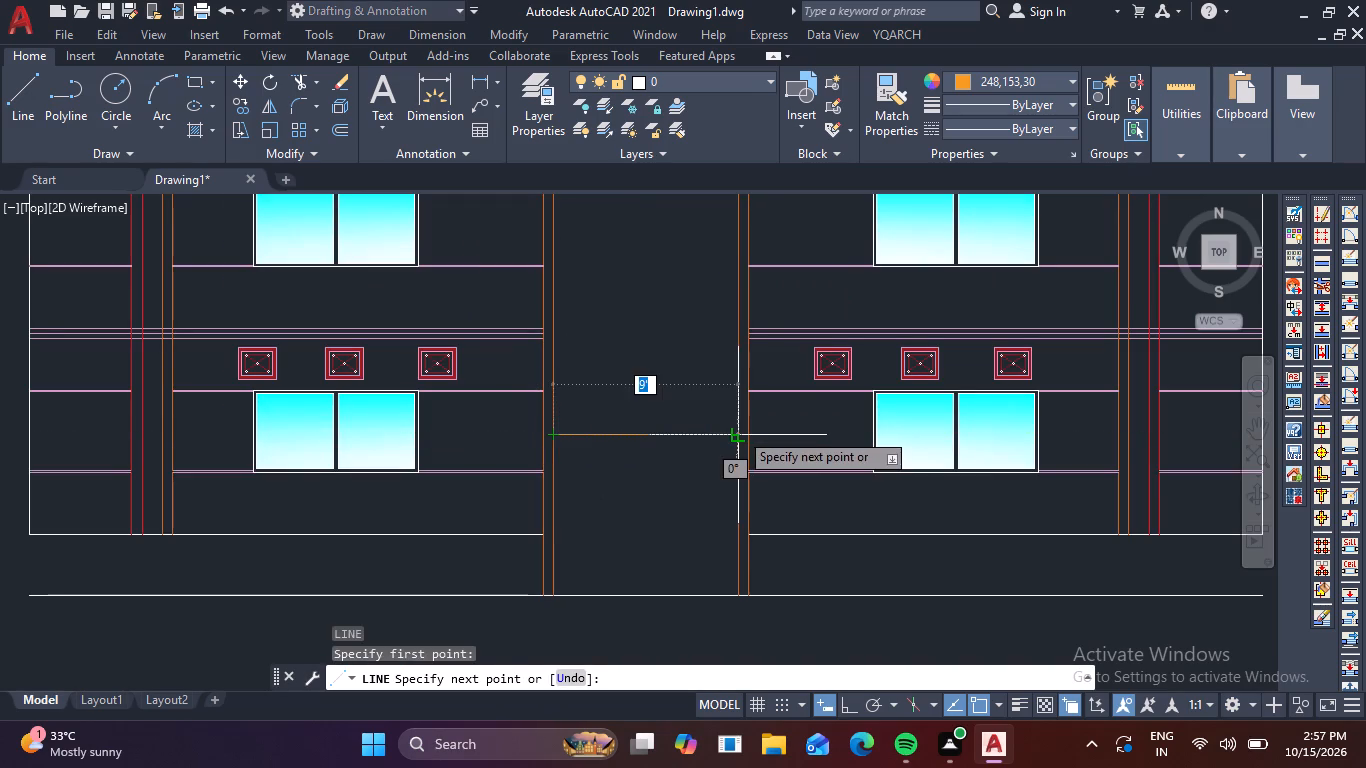
left_click(740, 431)
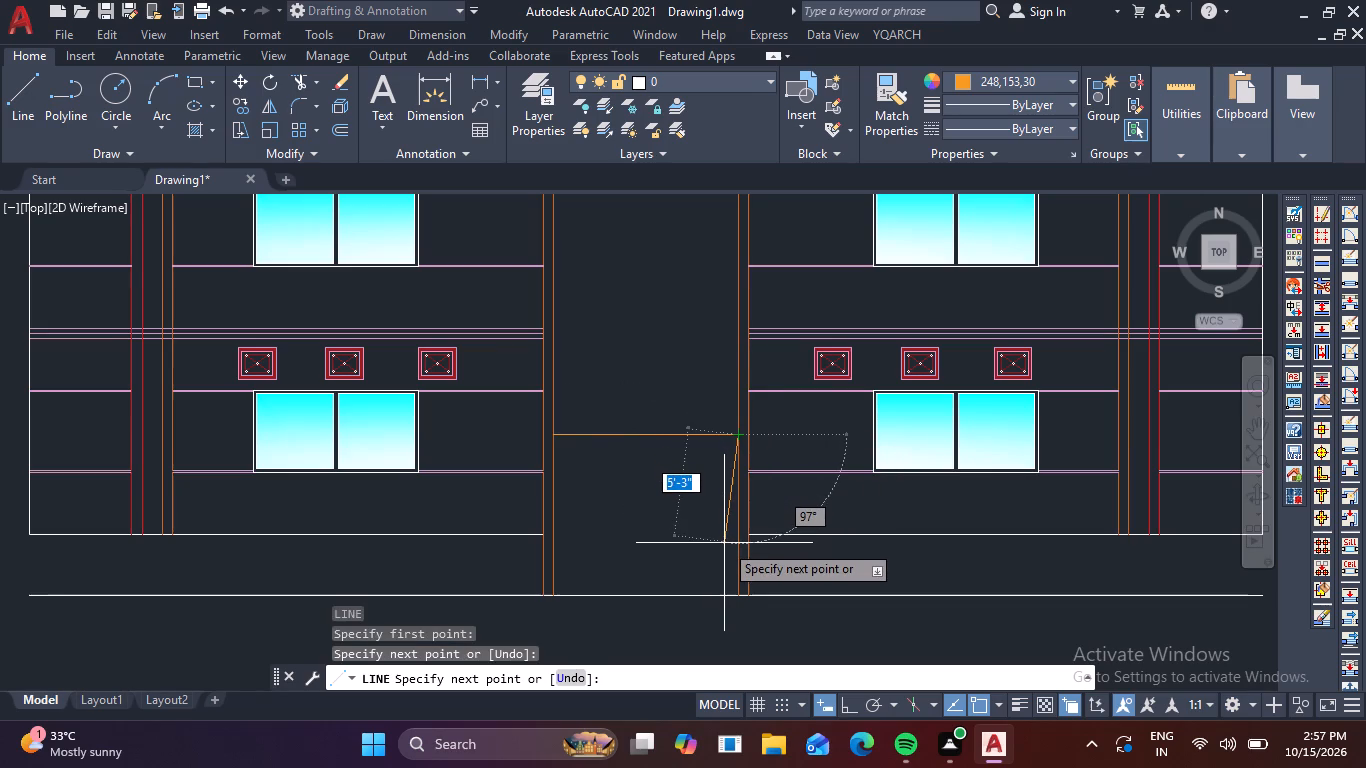
key("Escape")
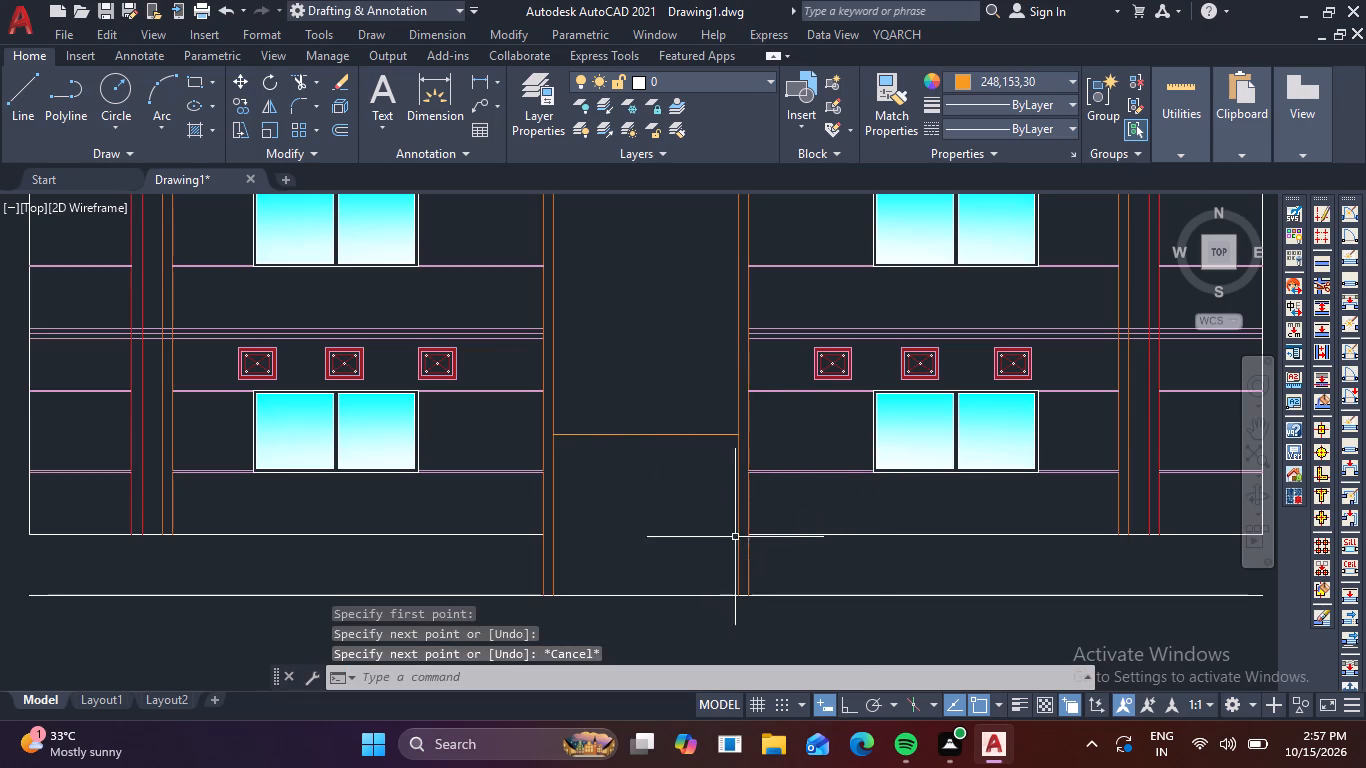
Recolour the horizontal line across the central bay between the wings to 254,204,102.
left_click(1072, 70)
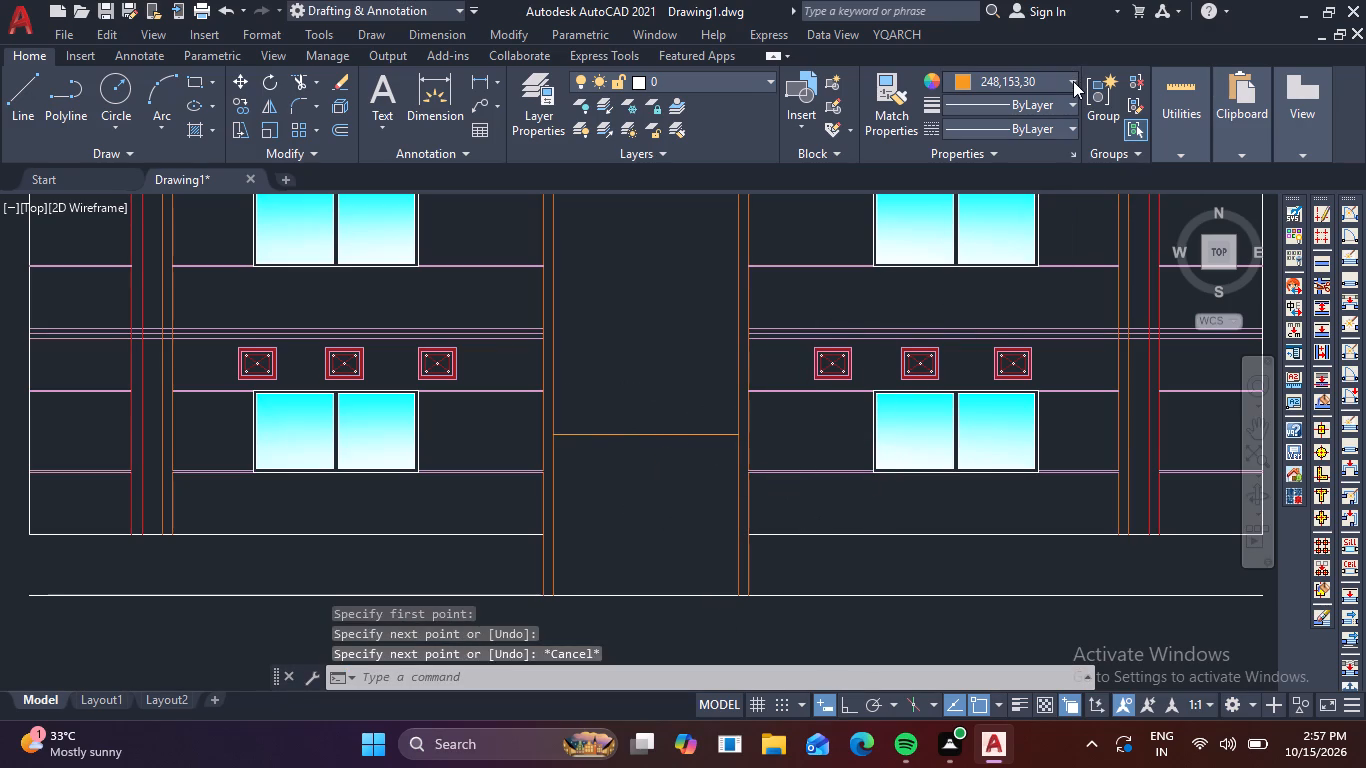
left_click(1073, 82)
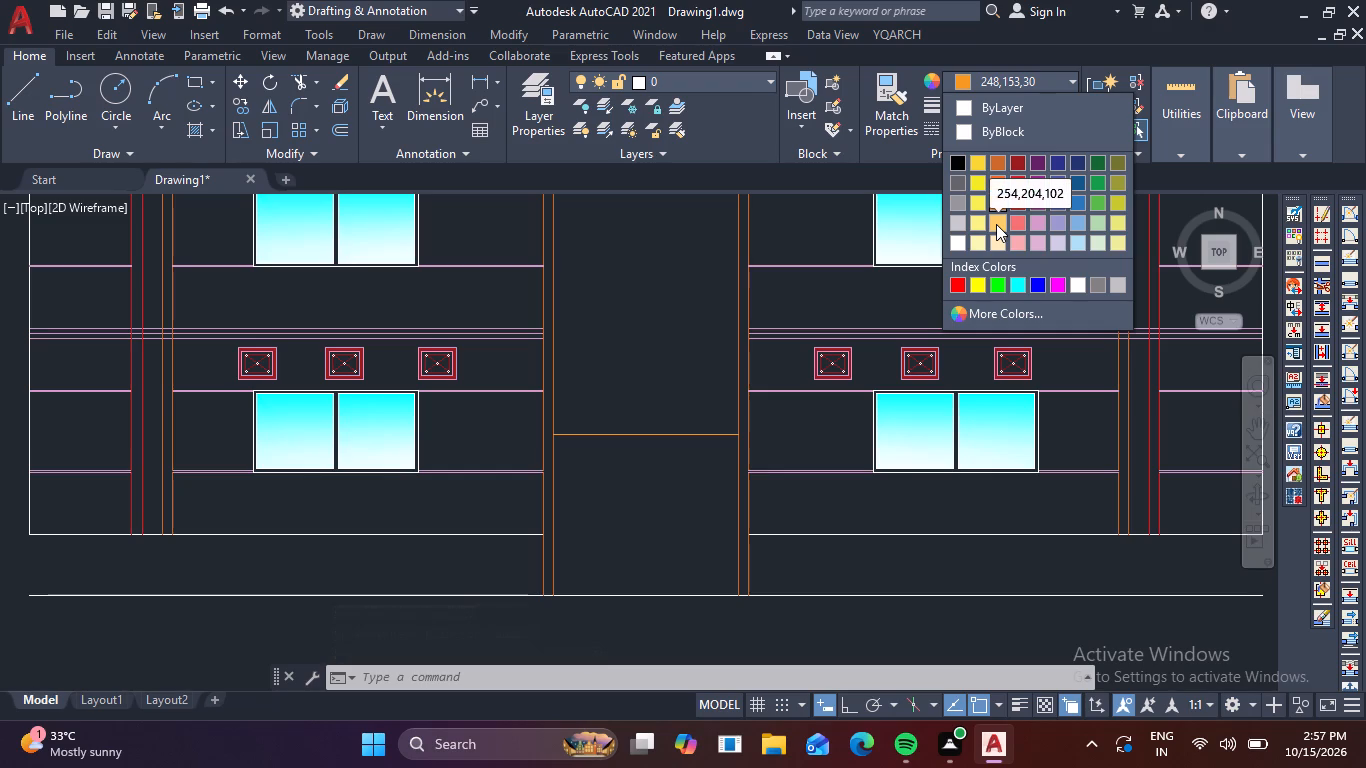
left_click(996, 224)
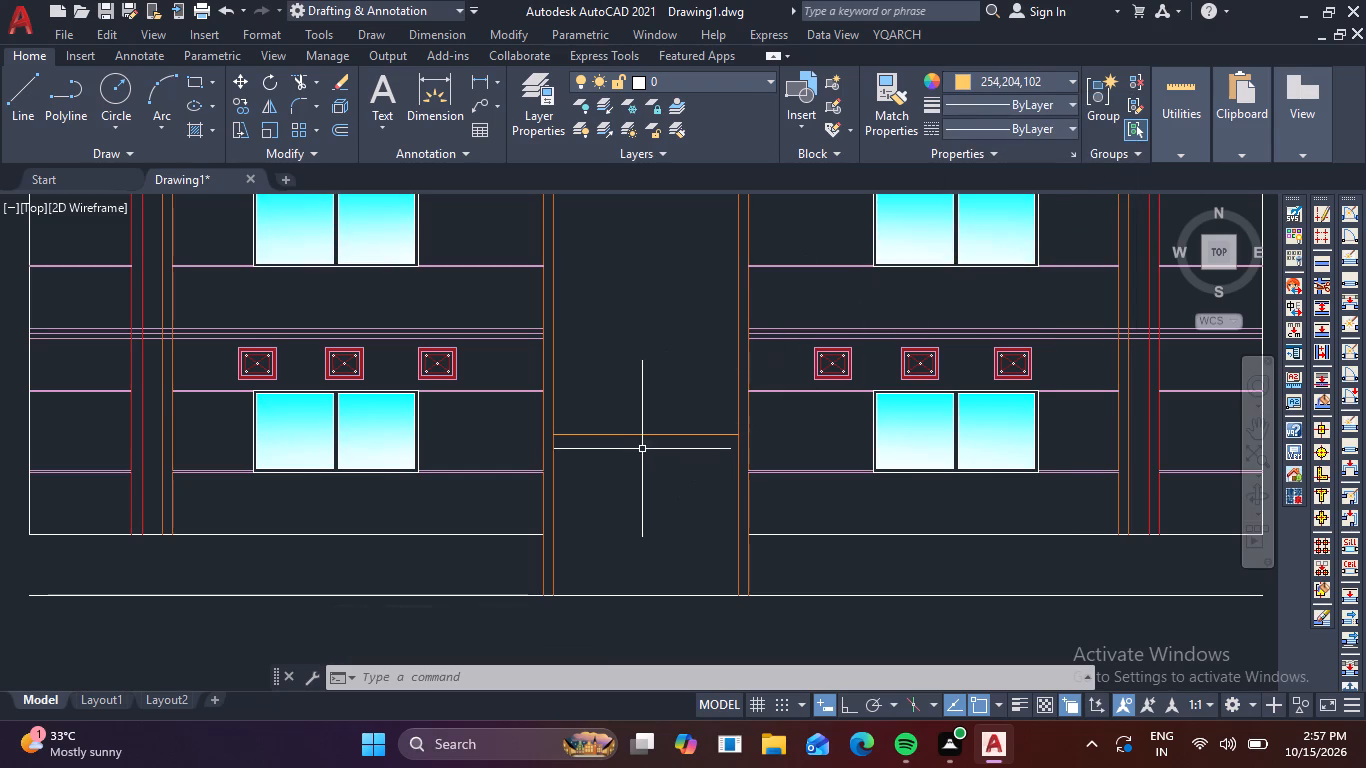
left_click(673, 454)
left_click(633, 403)
left_click(1073, 77)
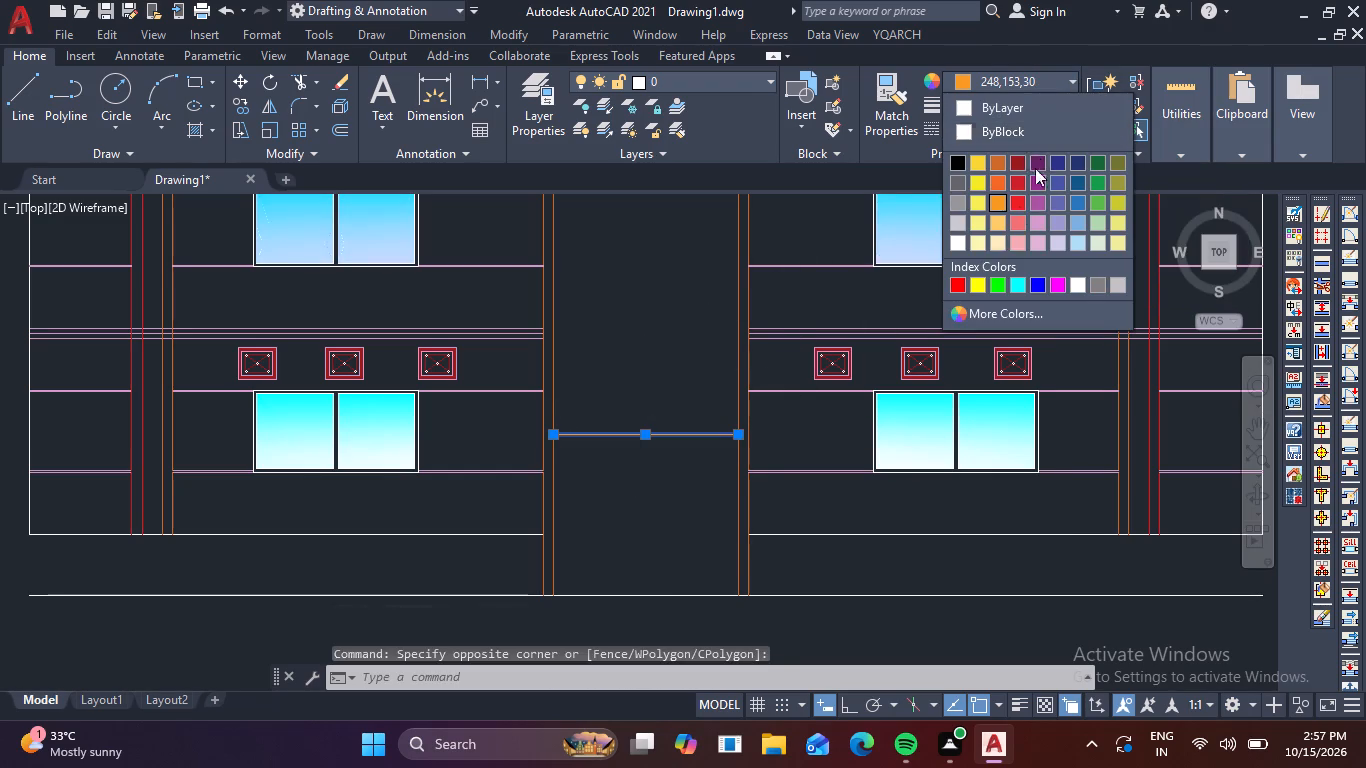
left_click(994, 227)
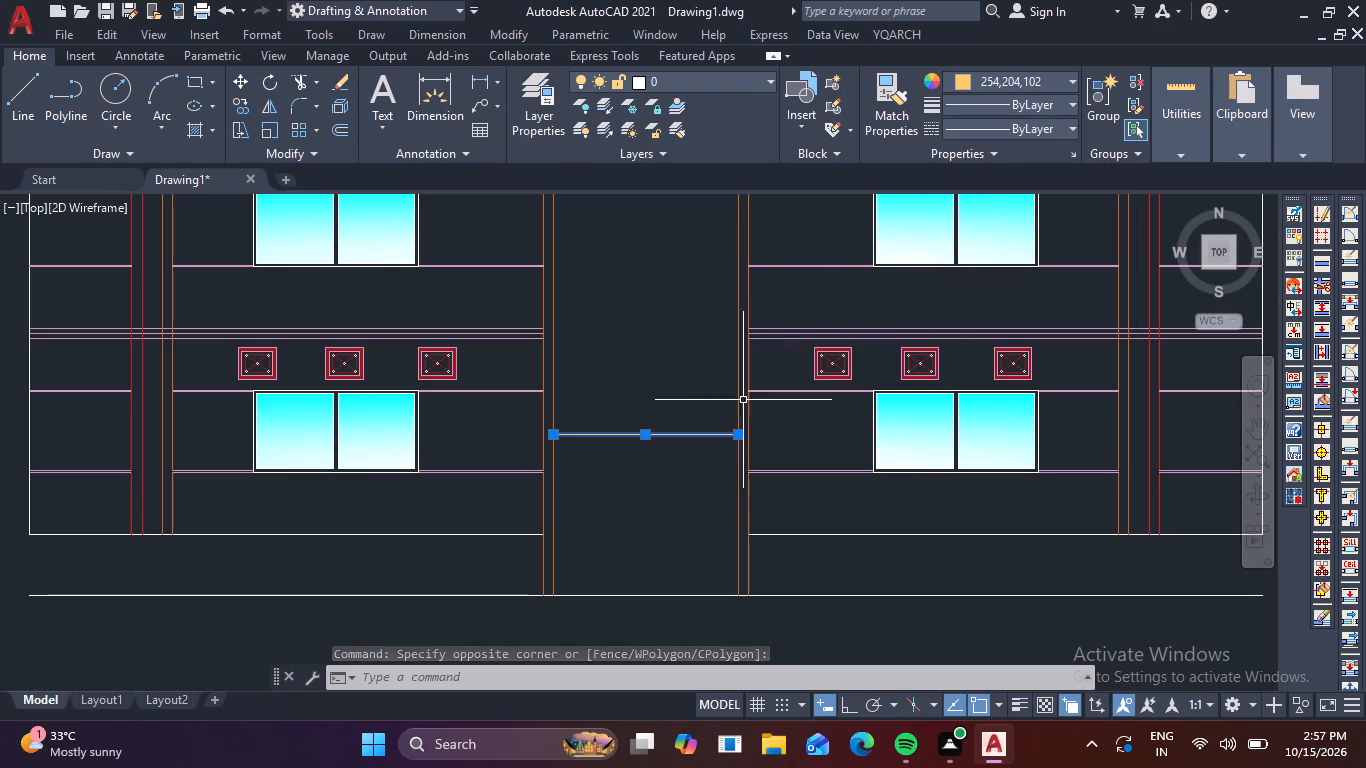
key("Escape")
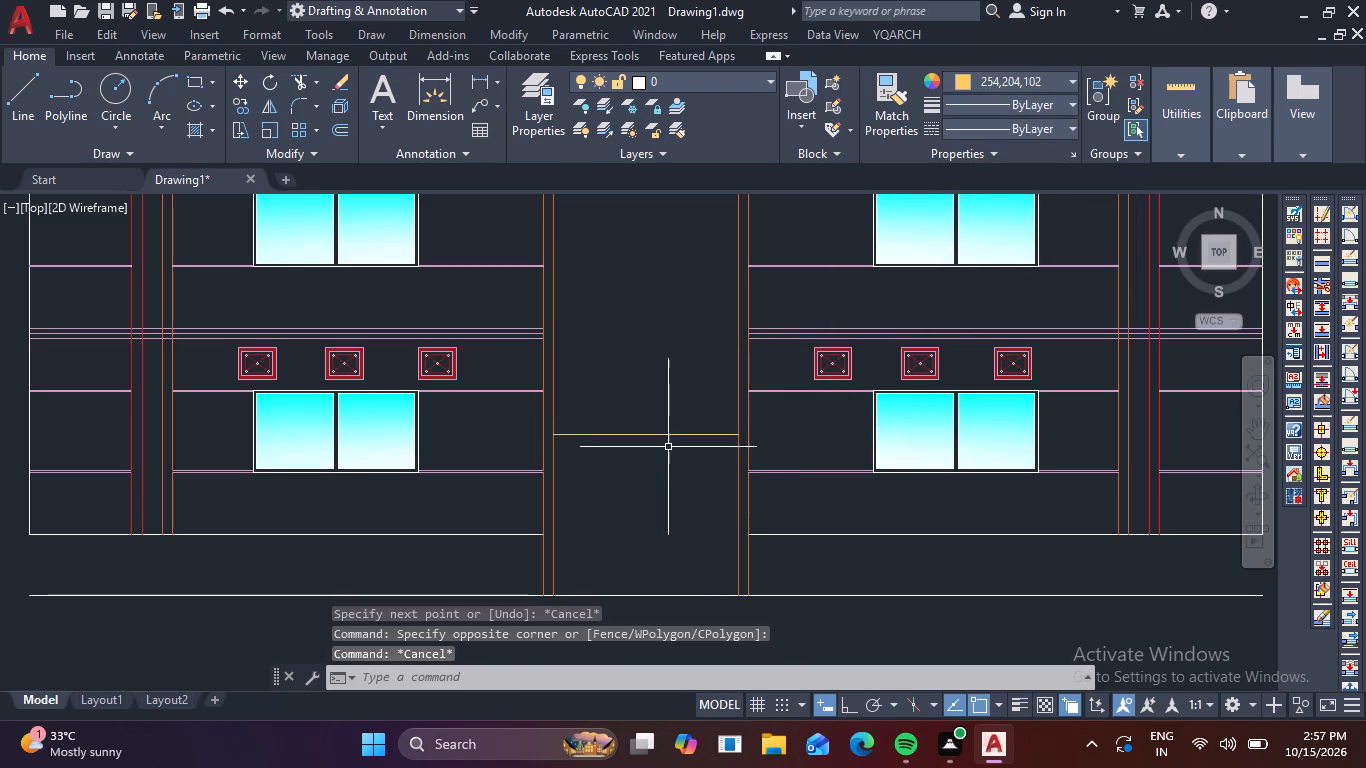
Hatch the area of the central bay between the horizontal line and the ground line with the NET3 pattern.
type("h")
key("space")
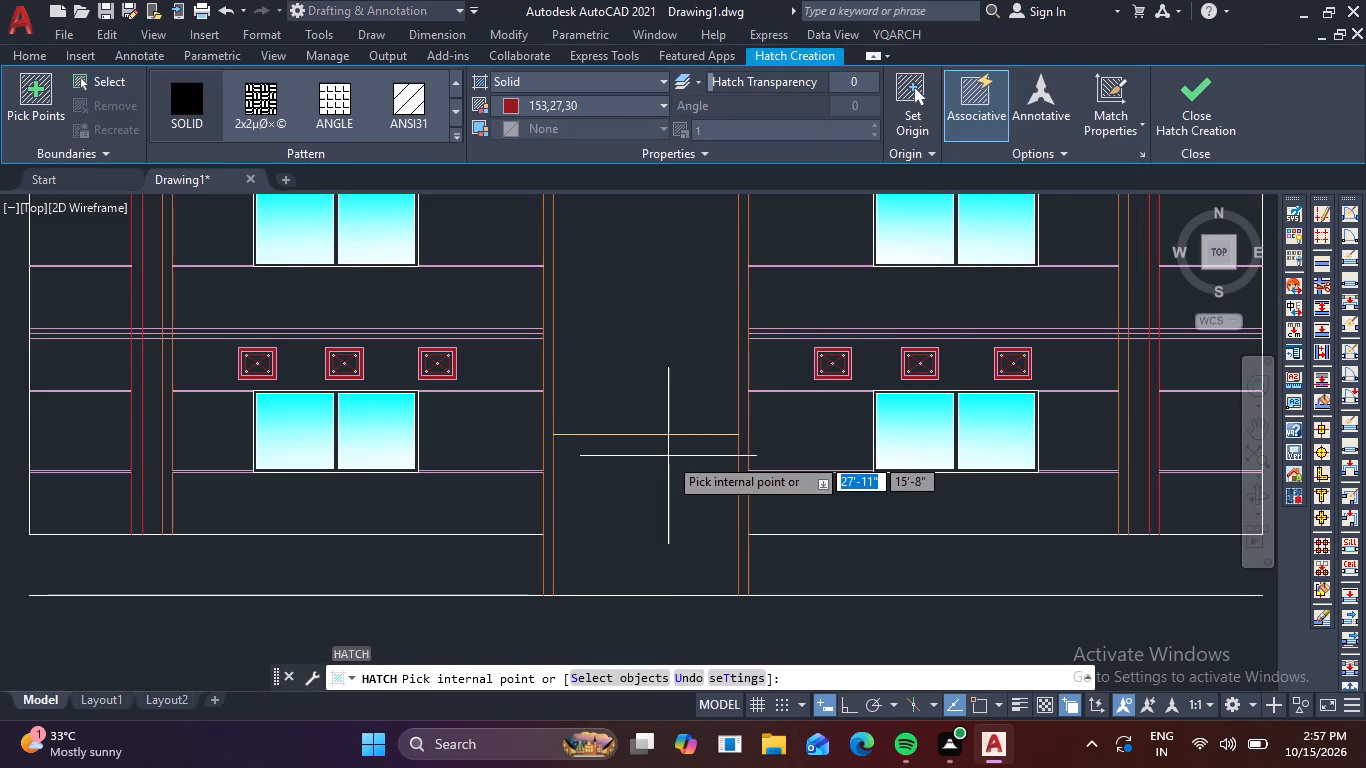
left_click(454, 139)
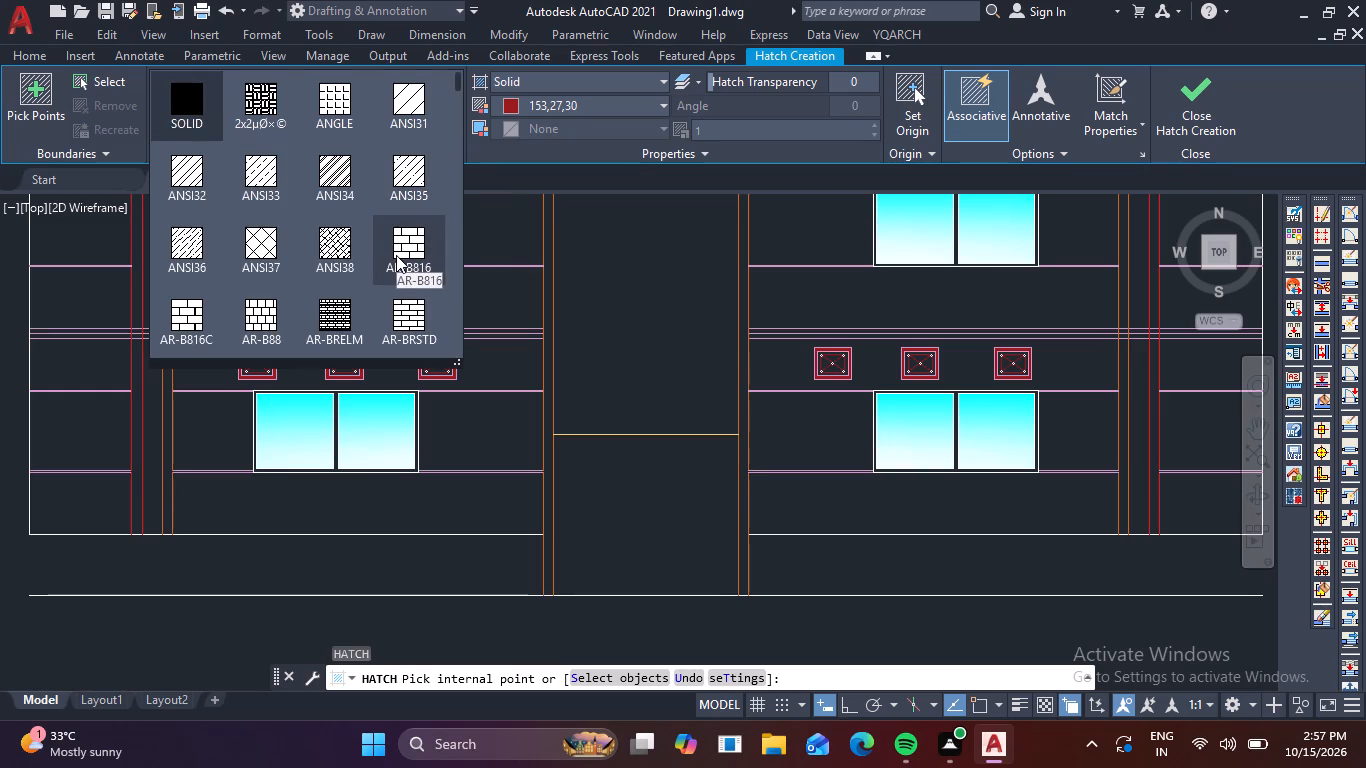
scroll(396, 255, "down", 2)
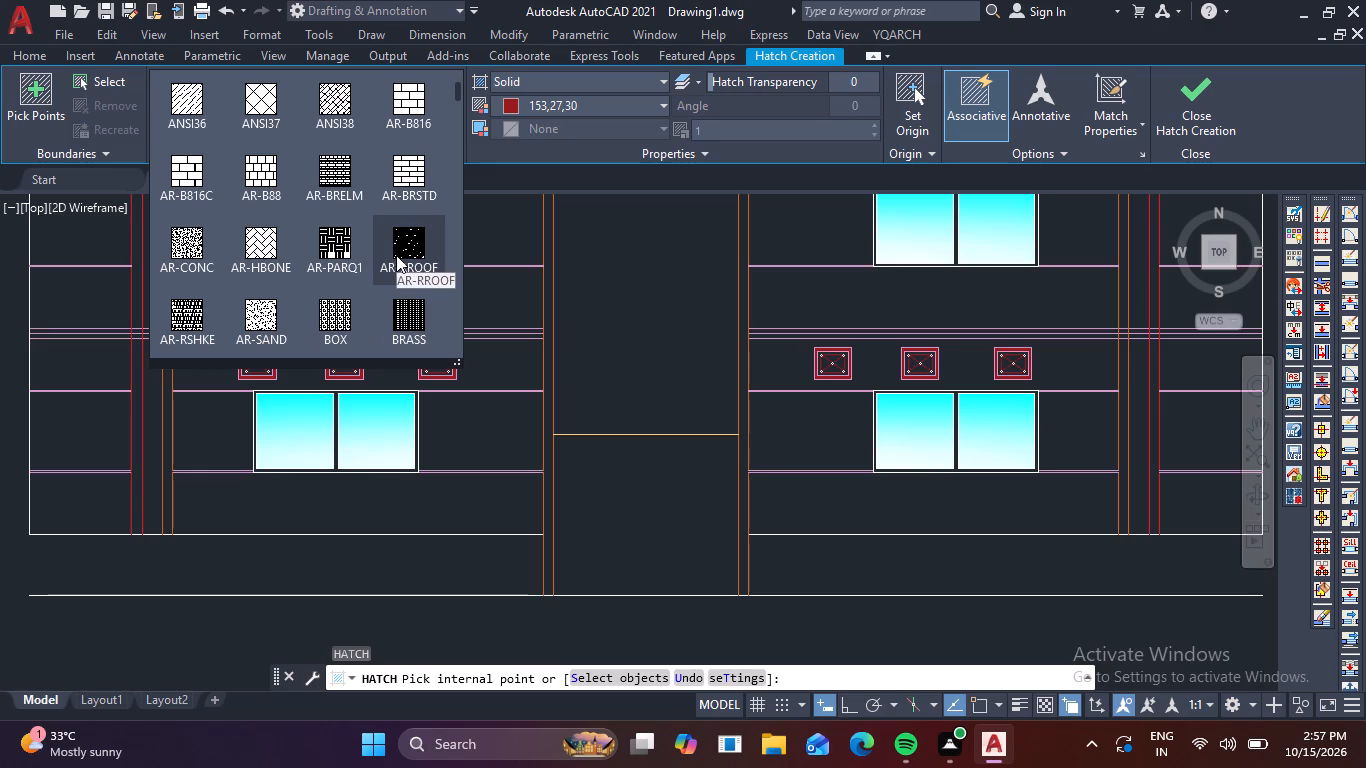
scroll(390, 260, "down", 1)
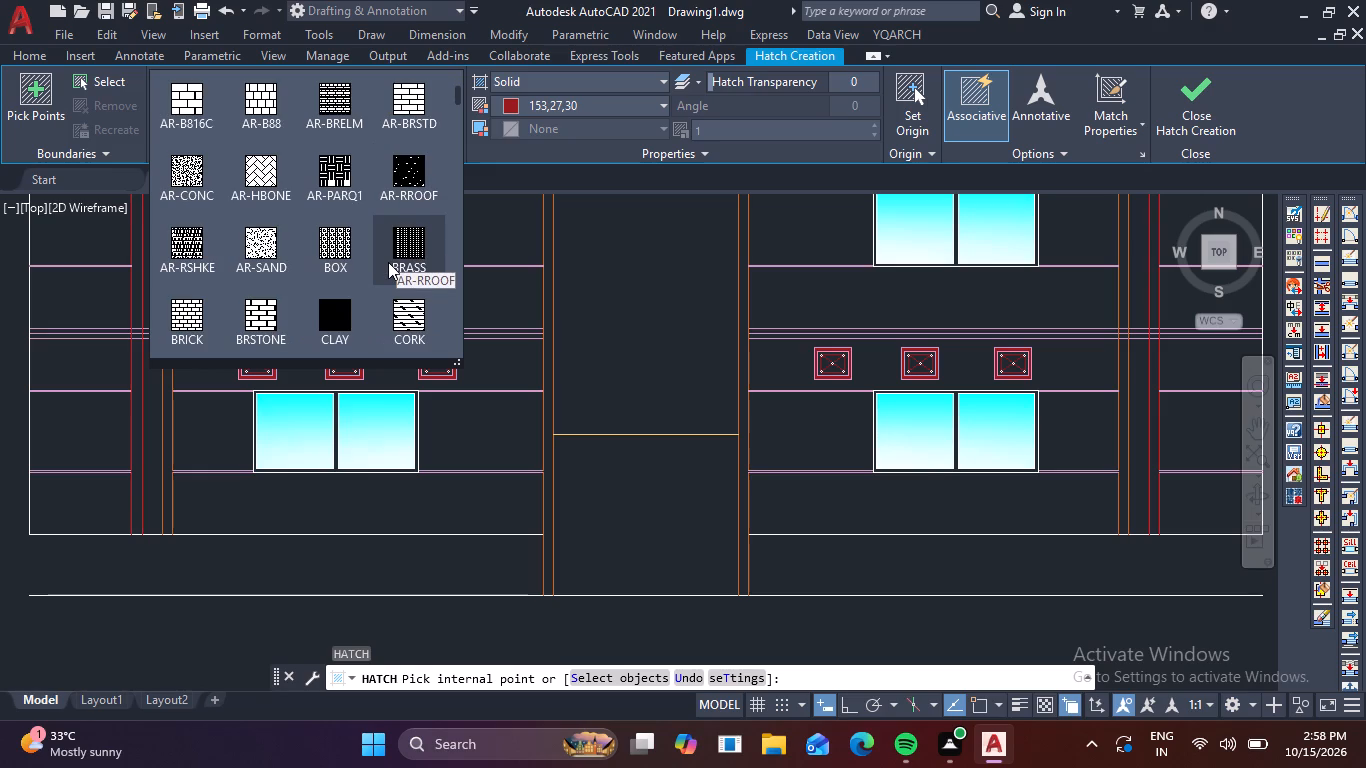
scroll(388, 262, "down", 3)
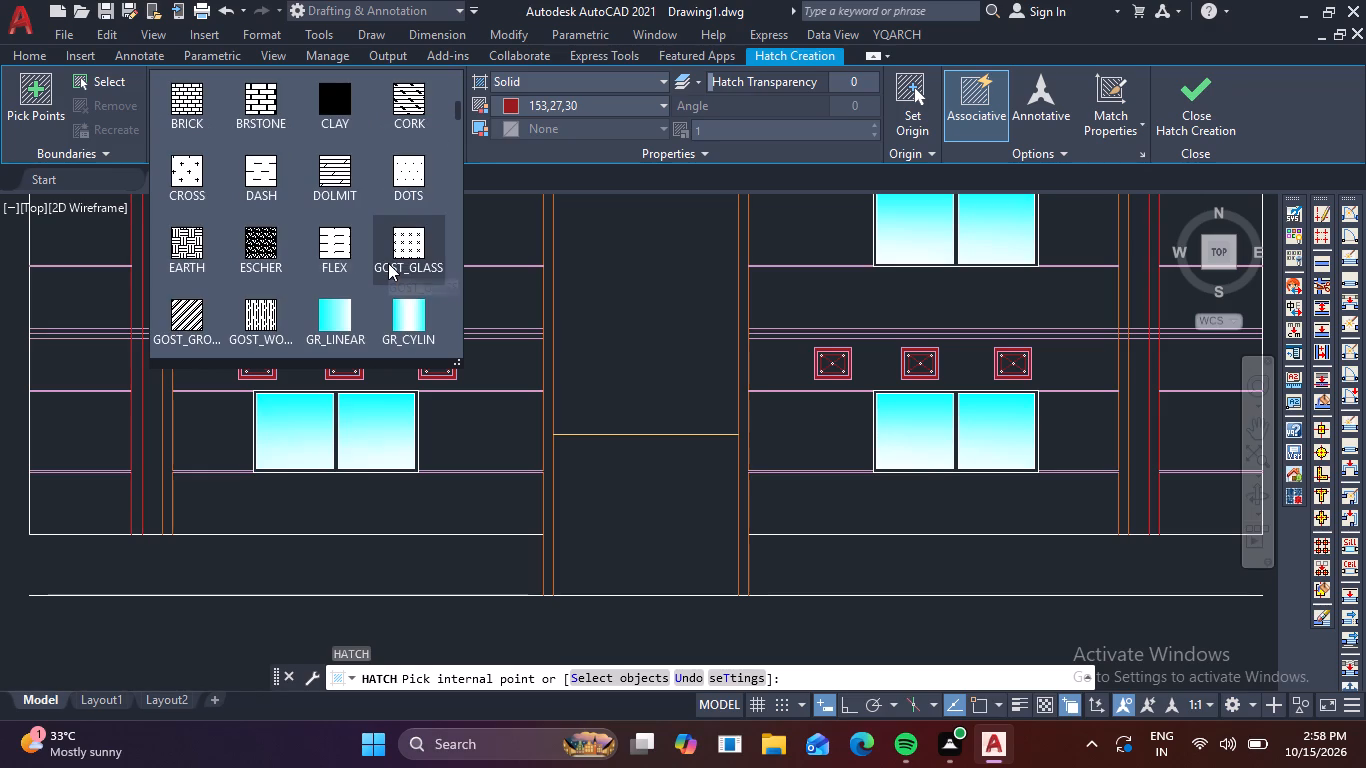
scroll(388, 263, "down", 2)
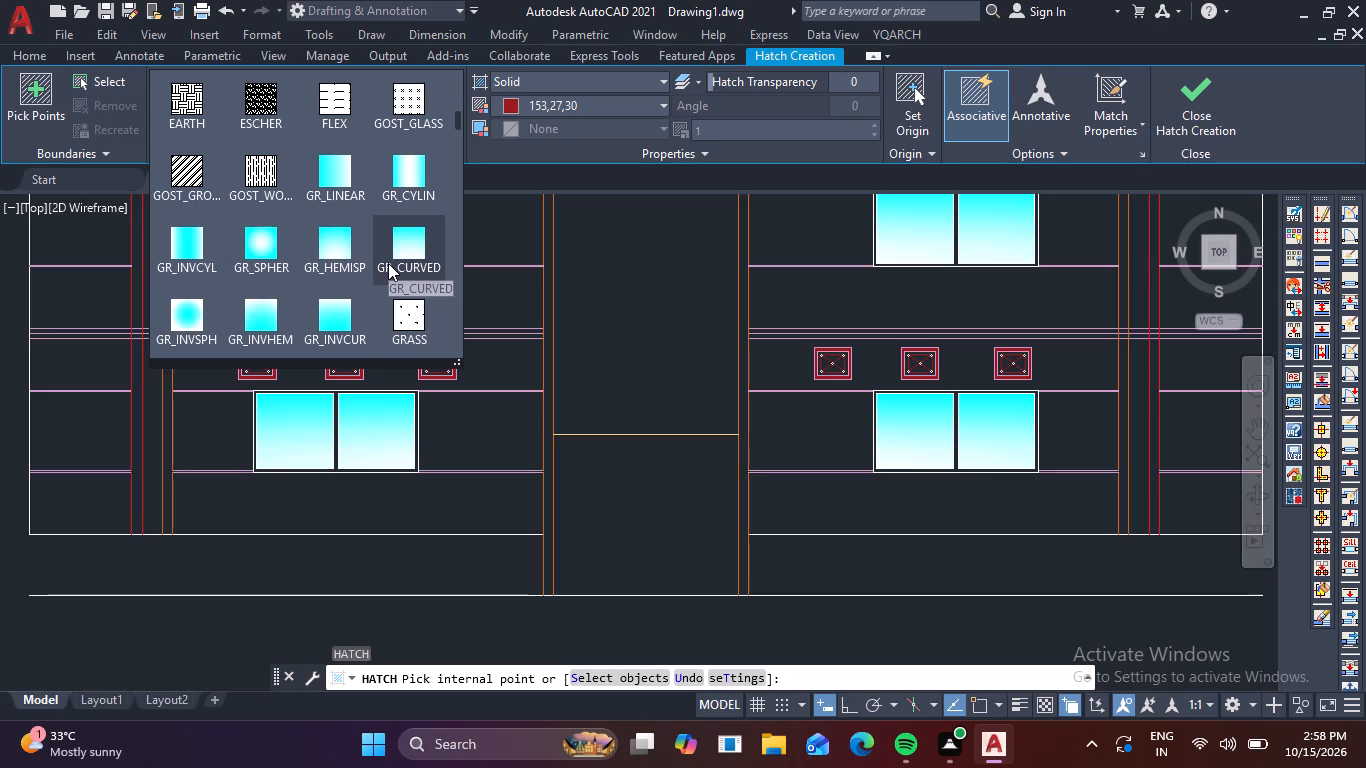
scroll(388, 263, "down", 2)
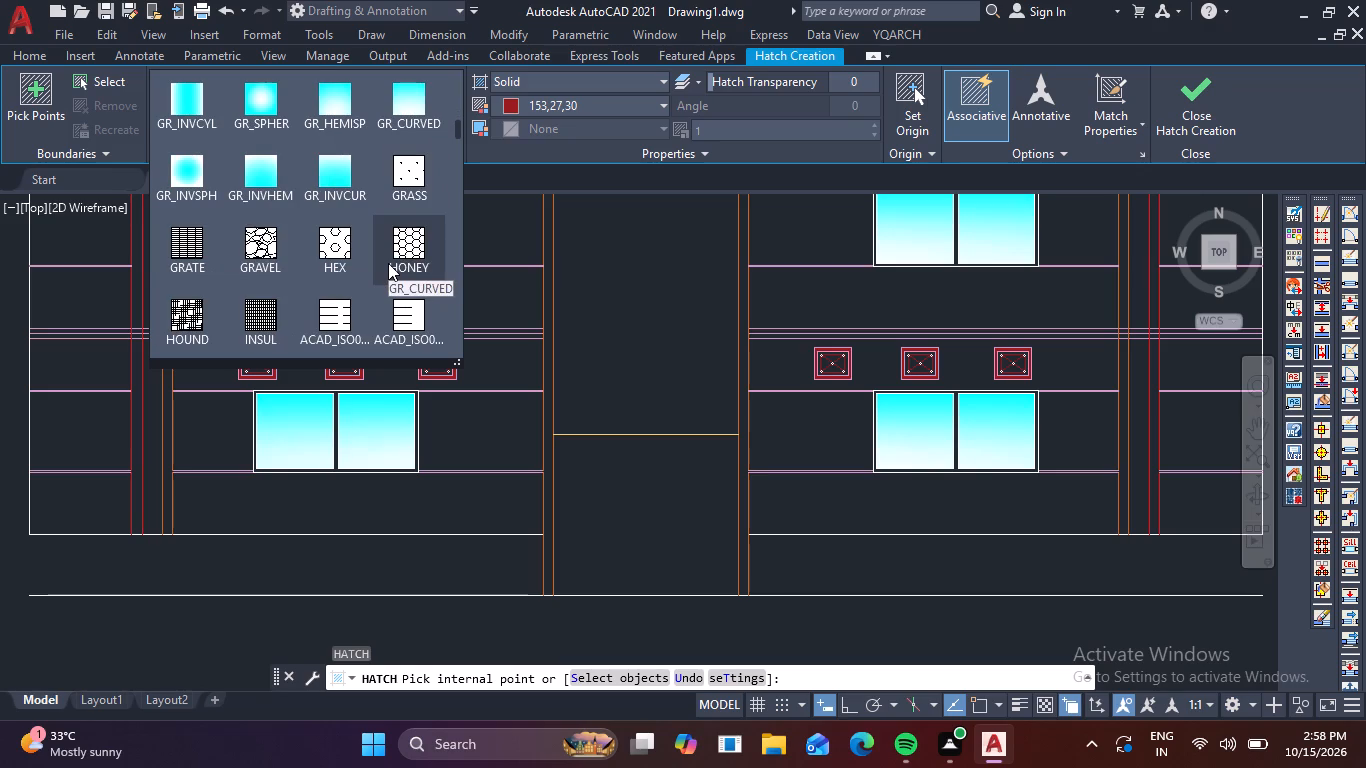
scroll(388, 263, "down", 4)
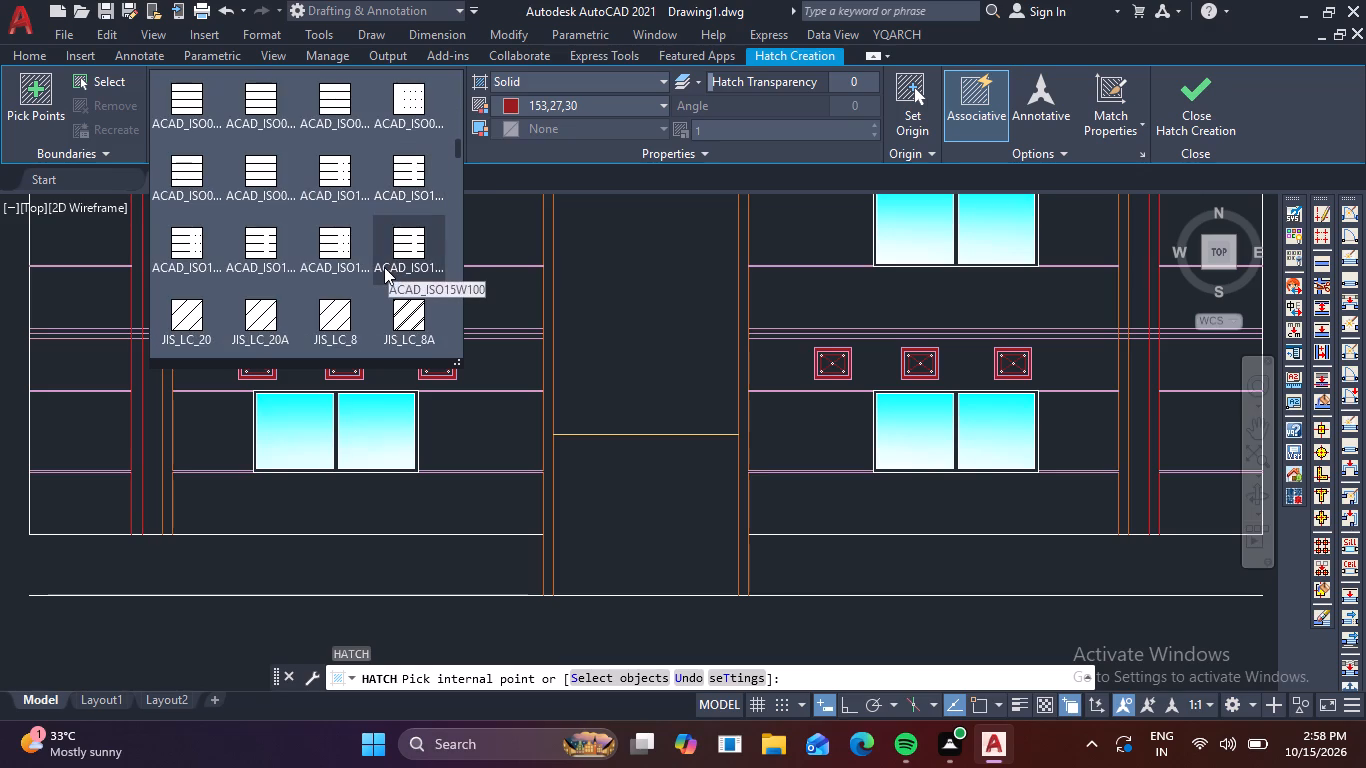
scroll(400, 257, "down", 4)
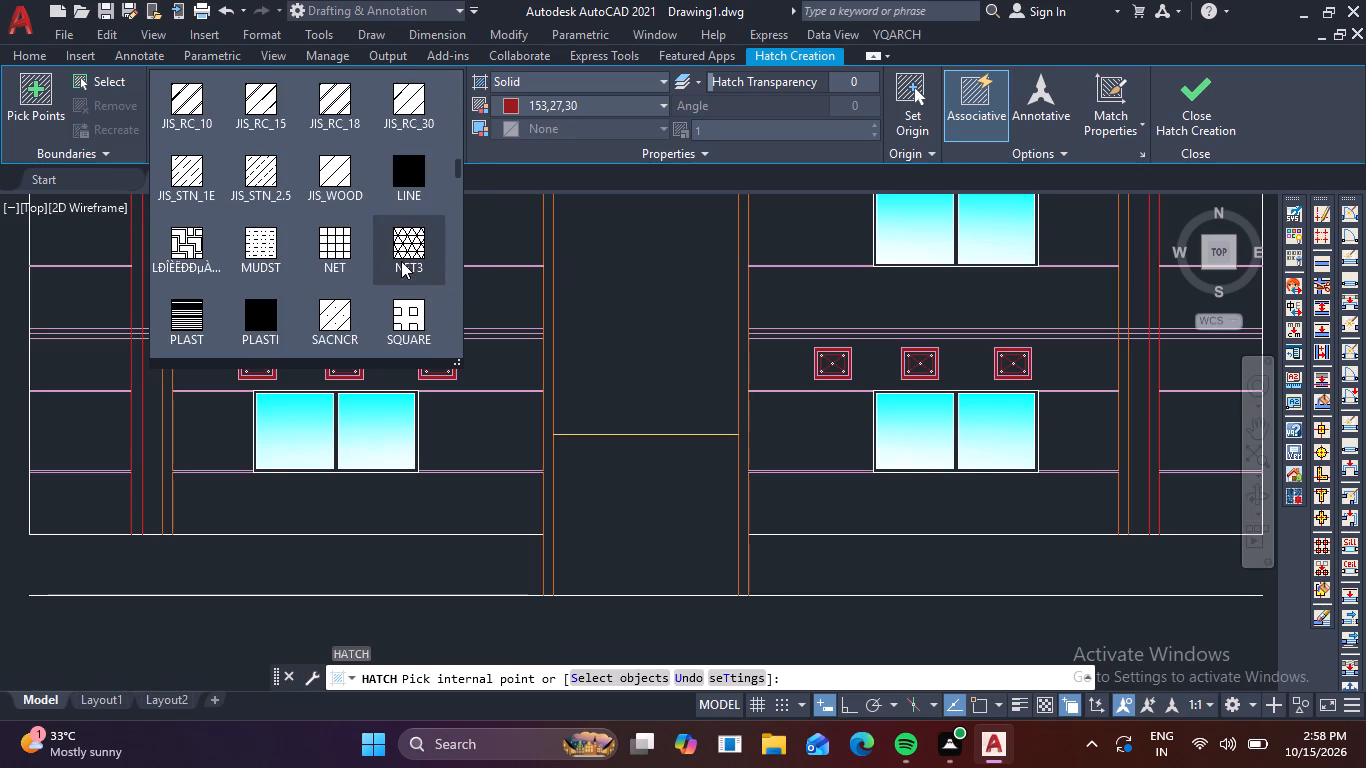
left_click(413, 239)
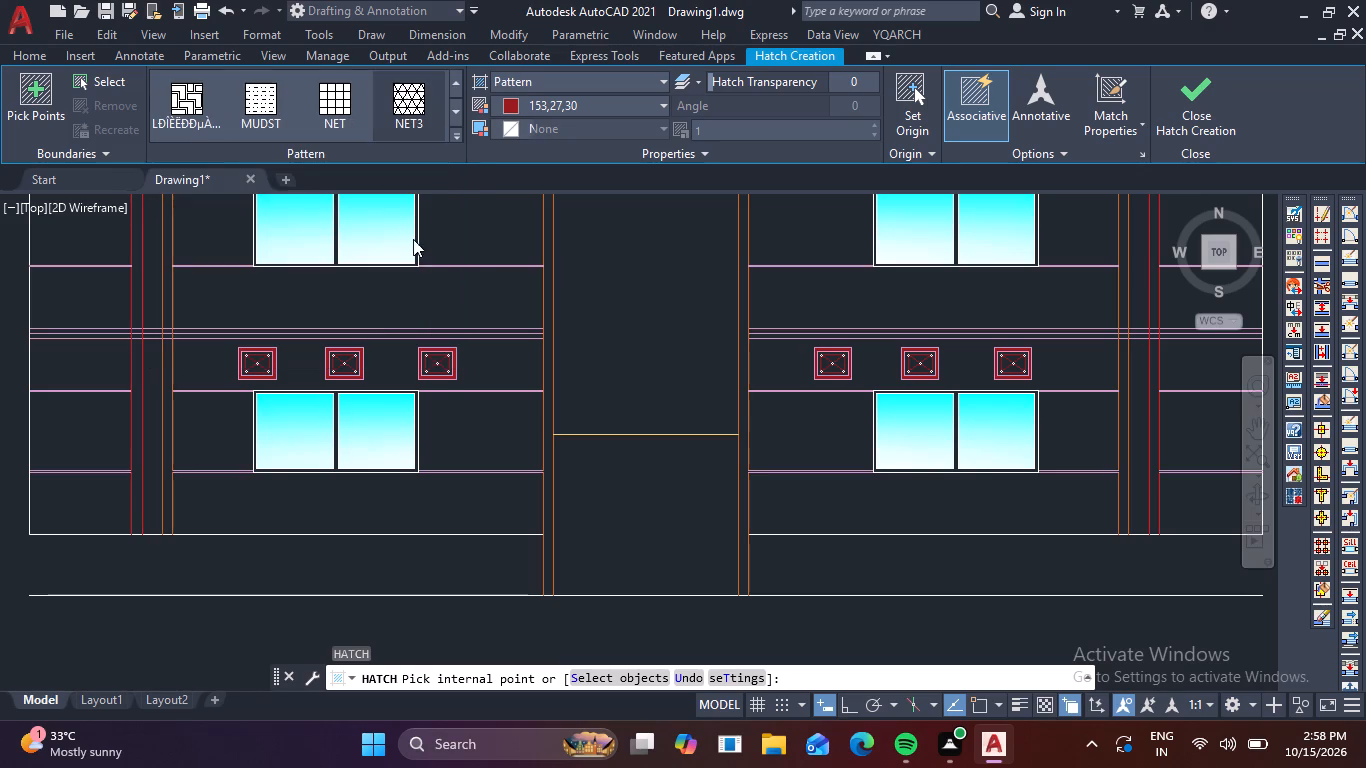
left_click(670, 492)
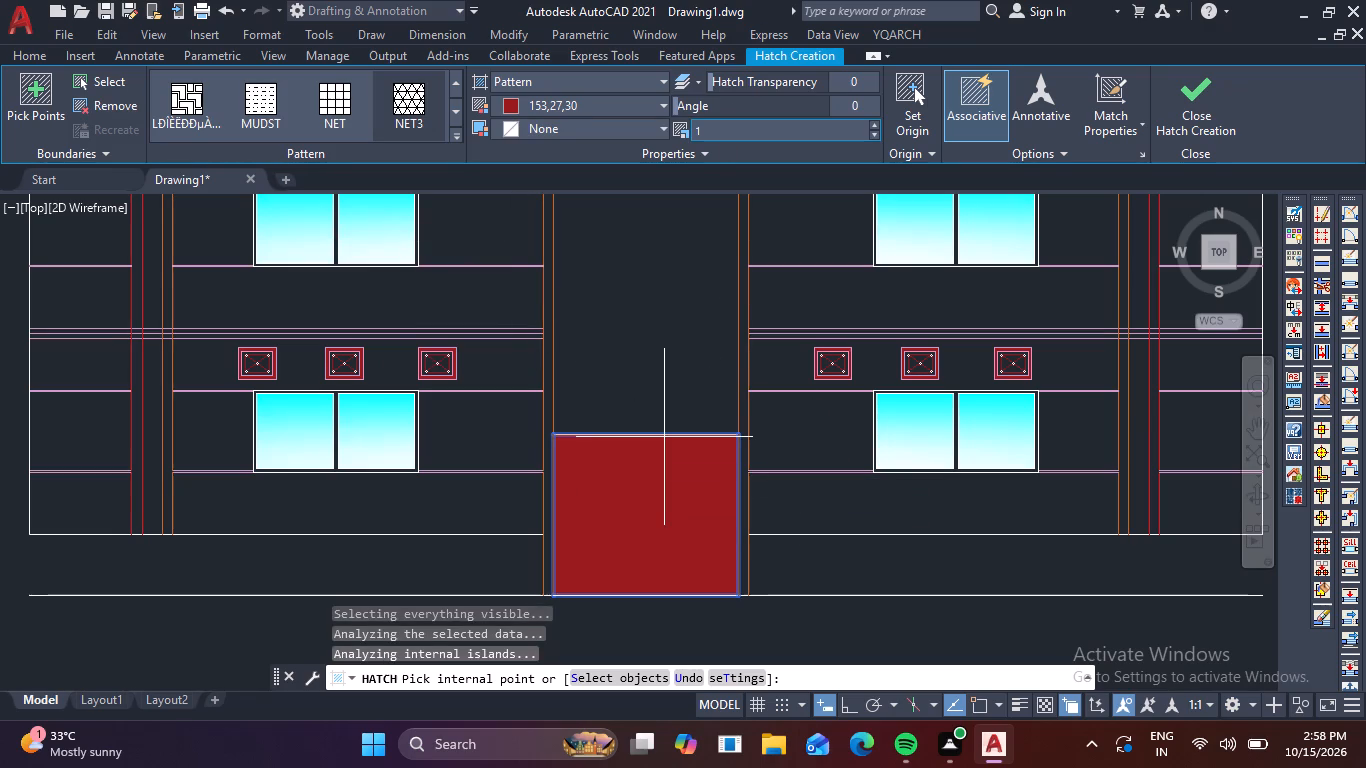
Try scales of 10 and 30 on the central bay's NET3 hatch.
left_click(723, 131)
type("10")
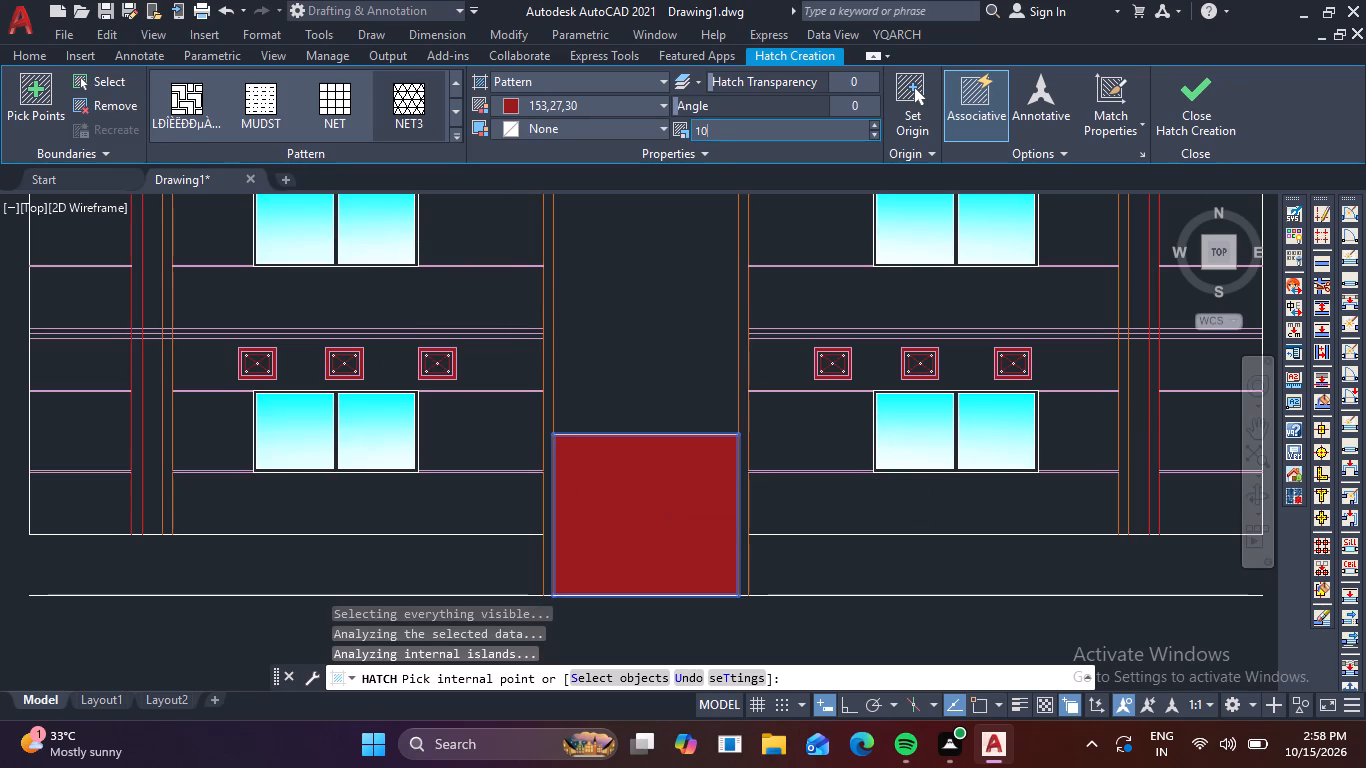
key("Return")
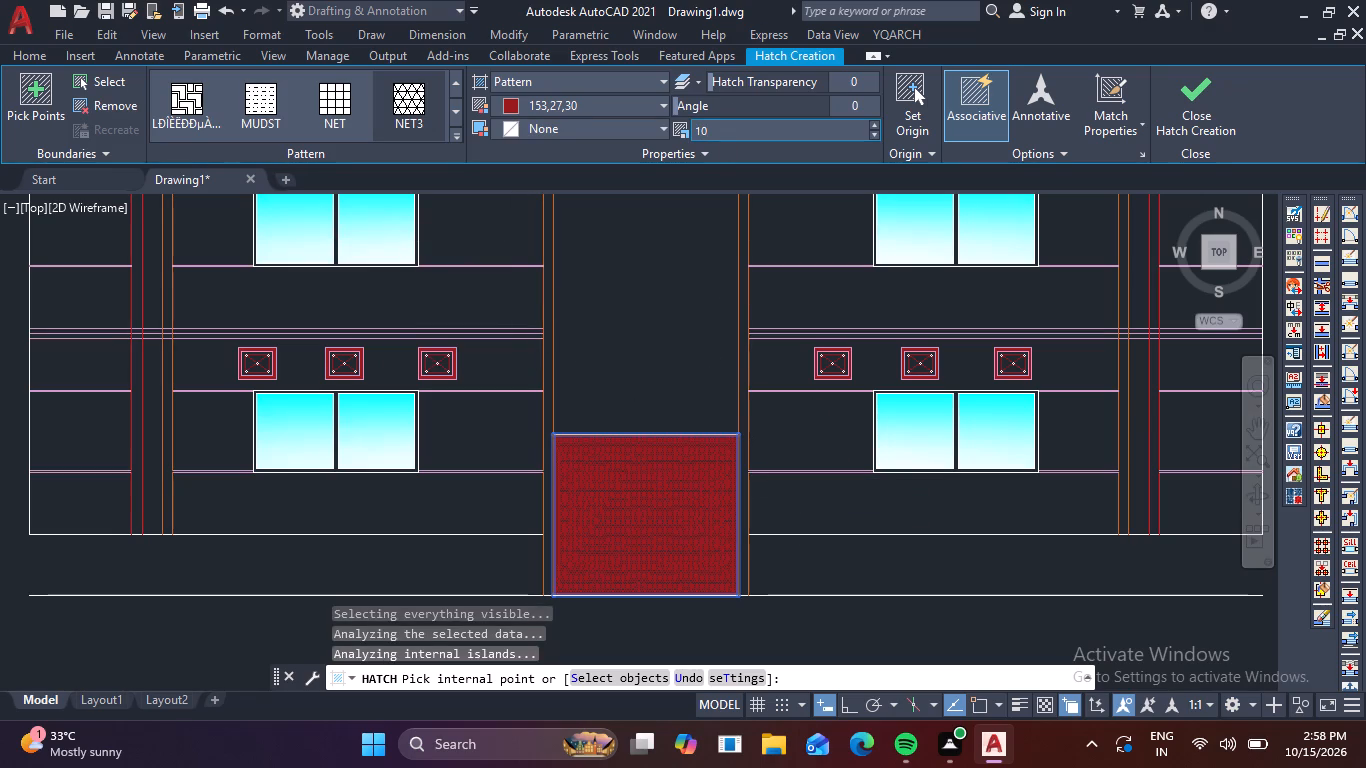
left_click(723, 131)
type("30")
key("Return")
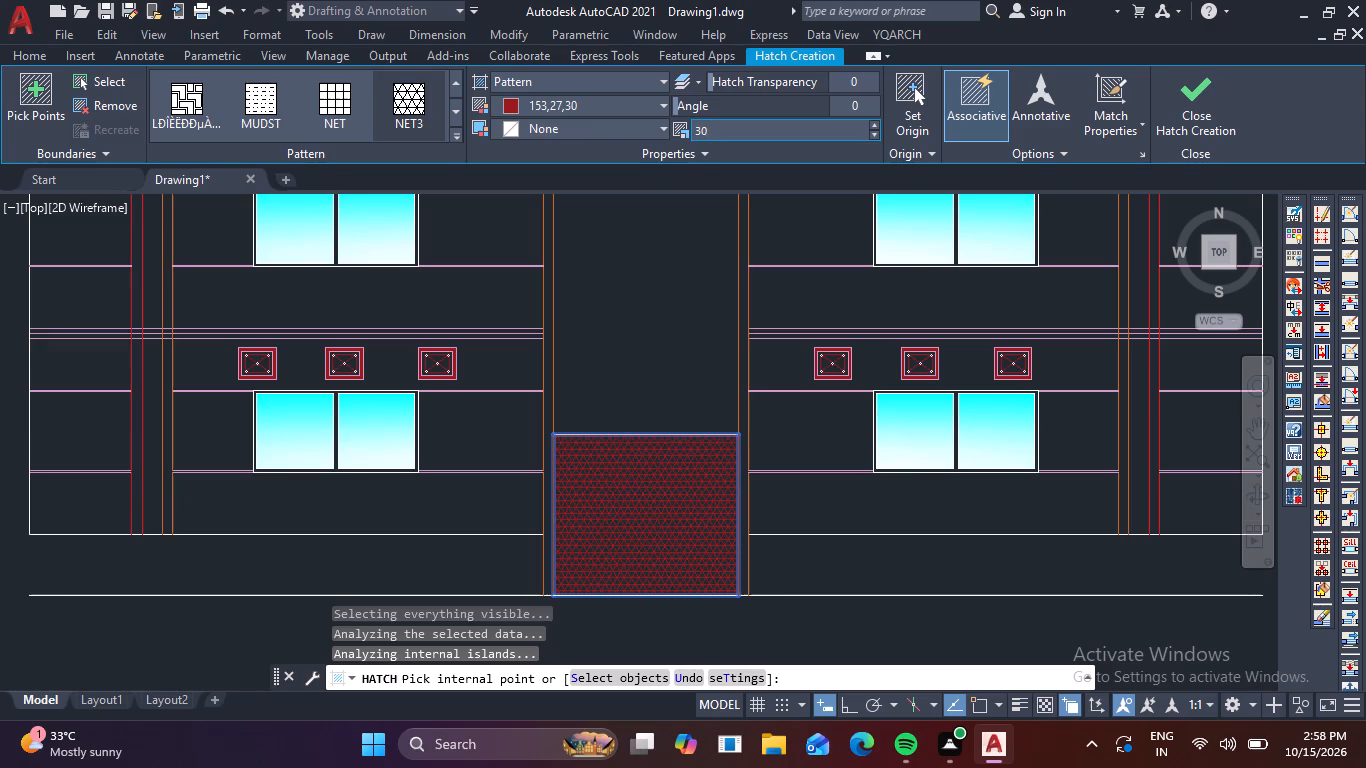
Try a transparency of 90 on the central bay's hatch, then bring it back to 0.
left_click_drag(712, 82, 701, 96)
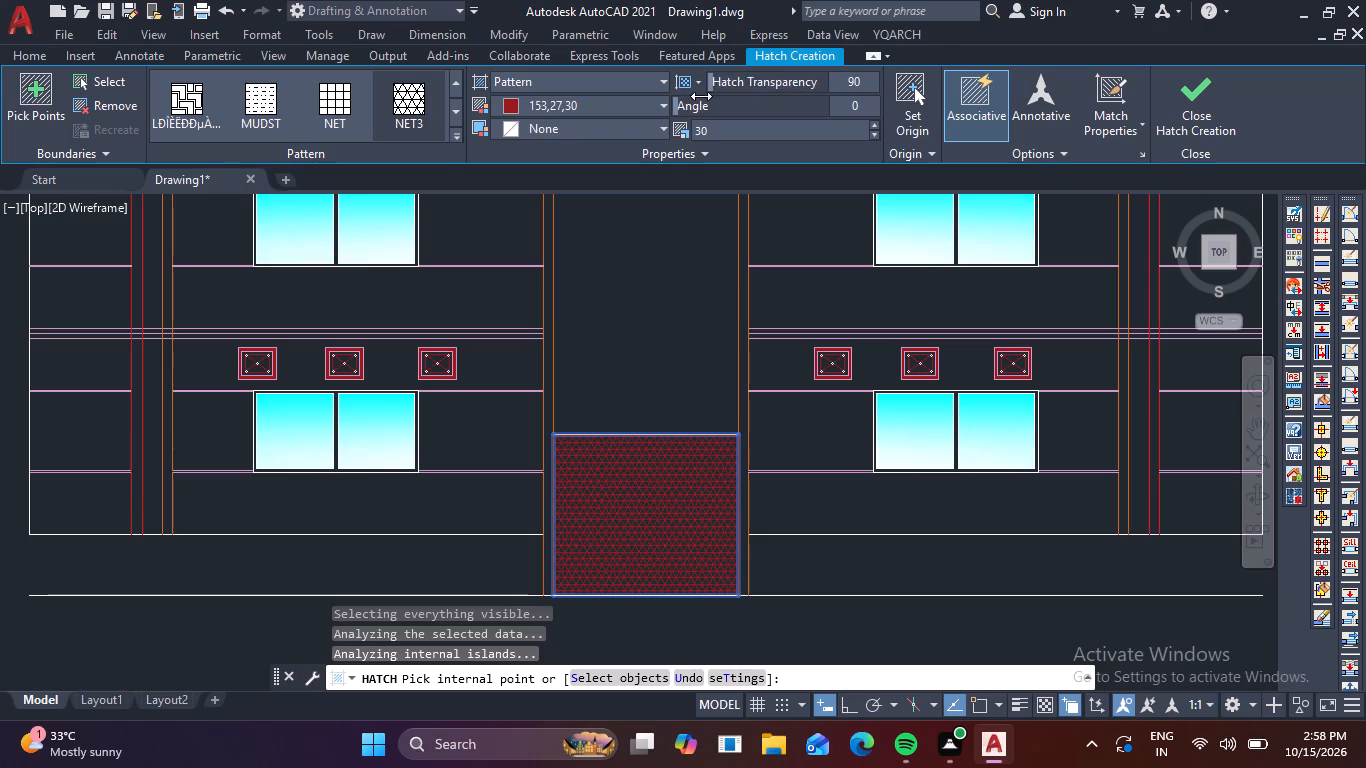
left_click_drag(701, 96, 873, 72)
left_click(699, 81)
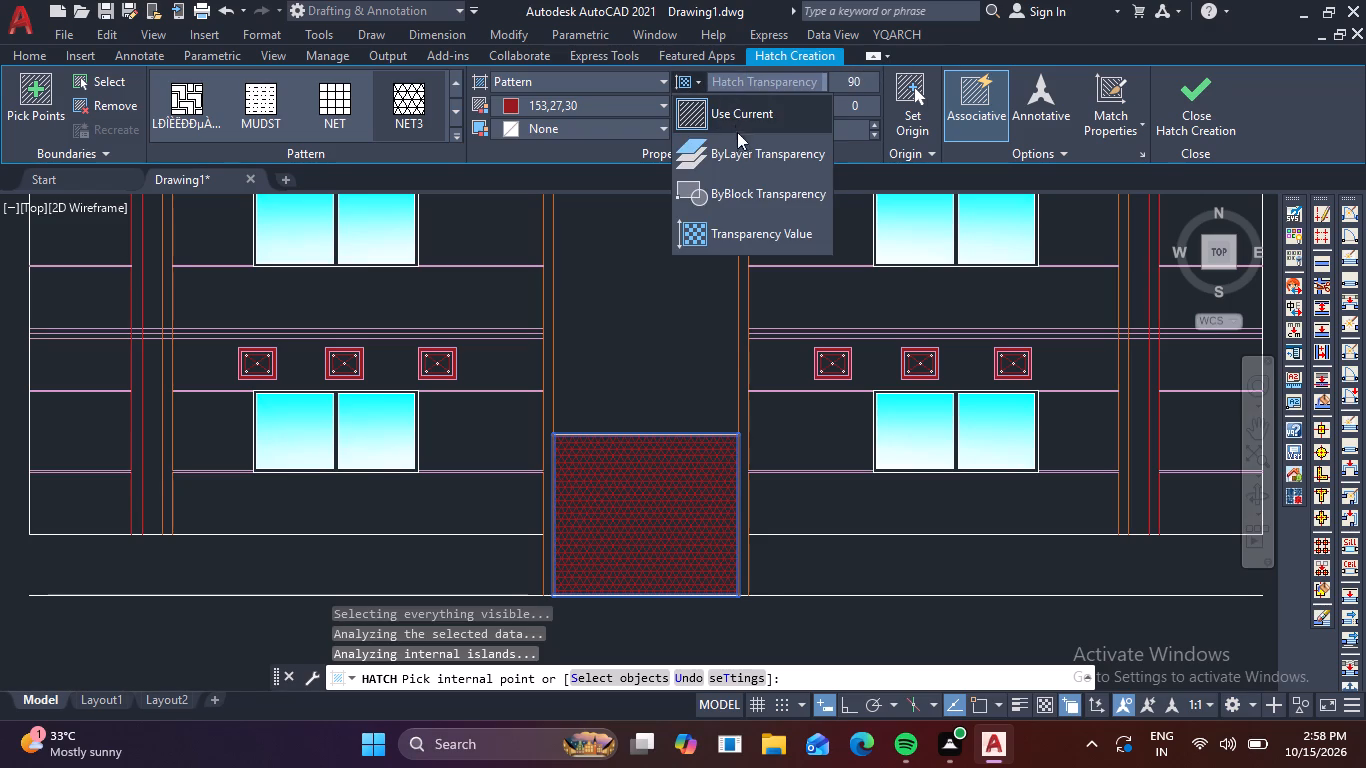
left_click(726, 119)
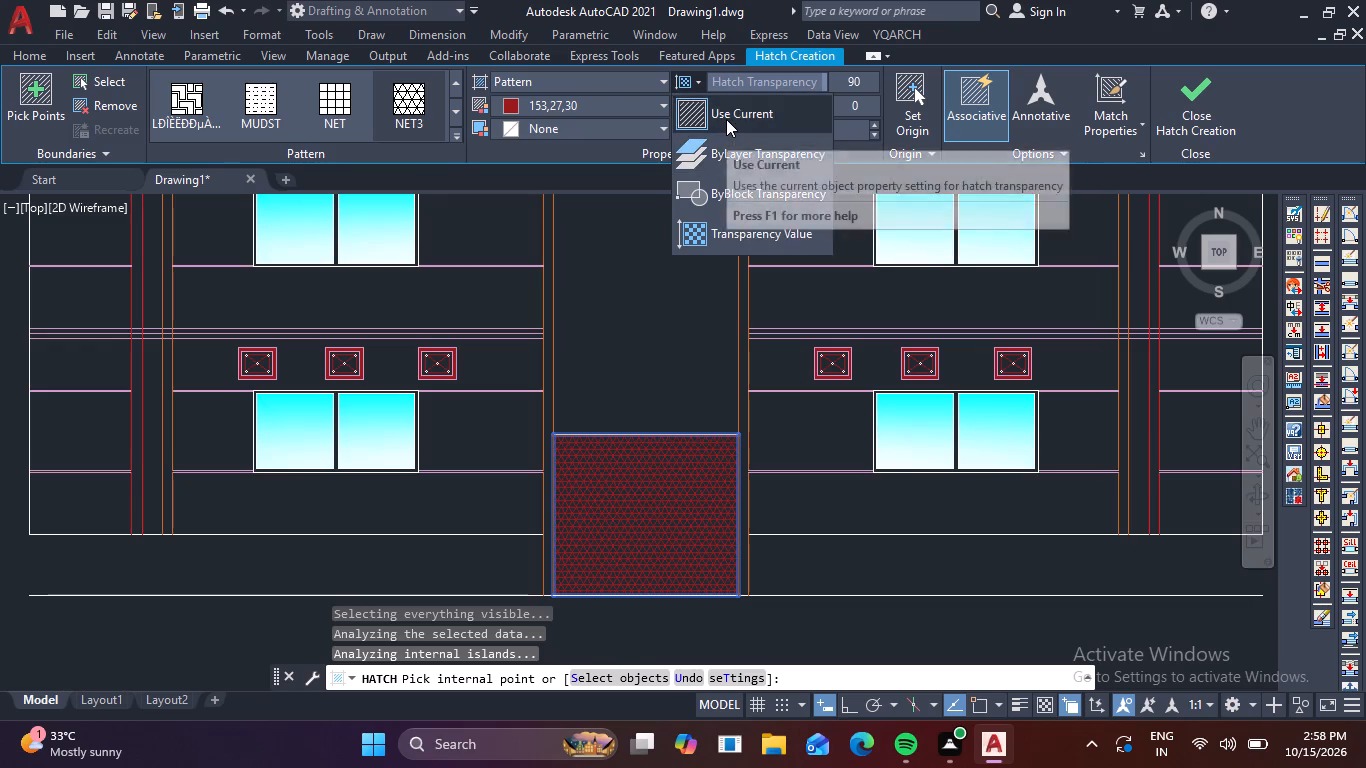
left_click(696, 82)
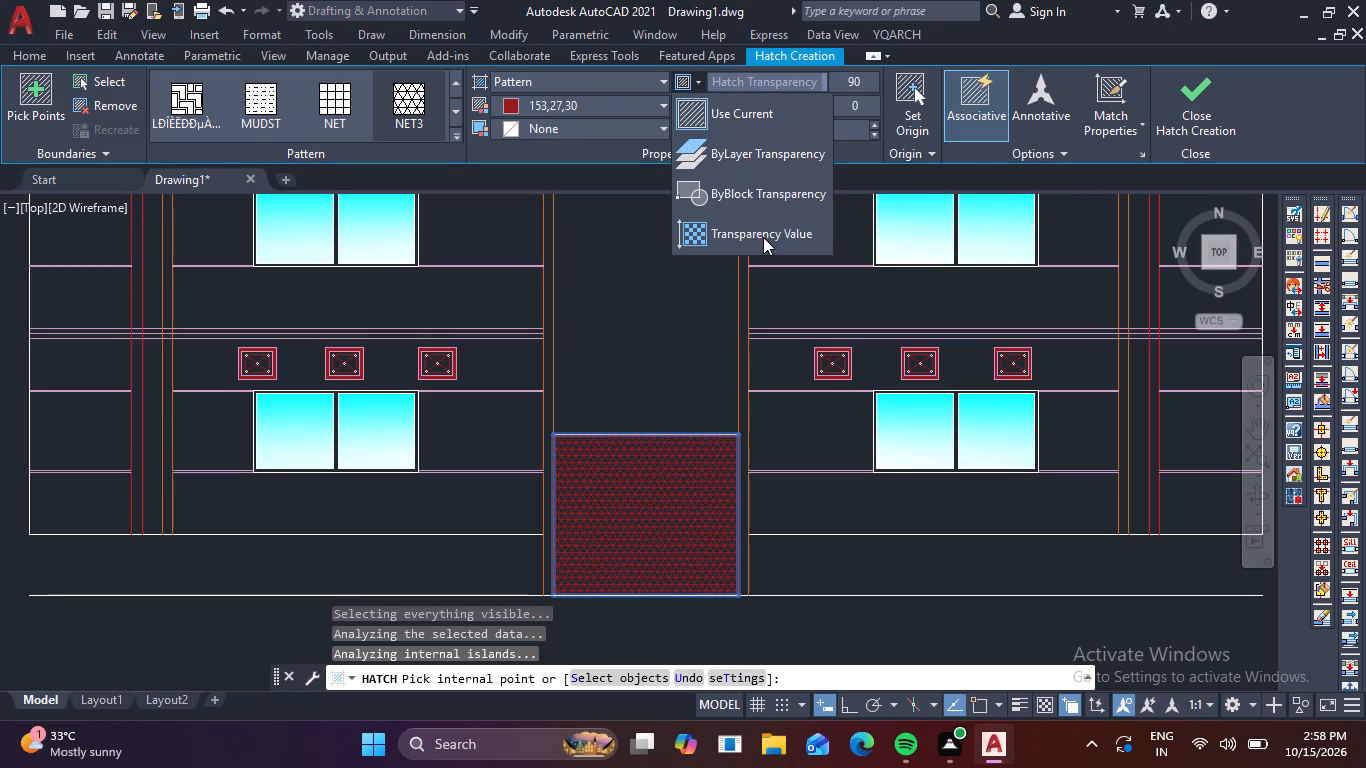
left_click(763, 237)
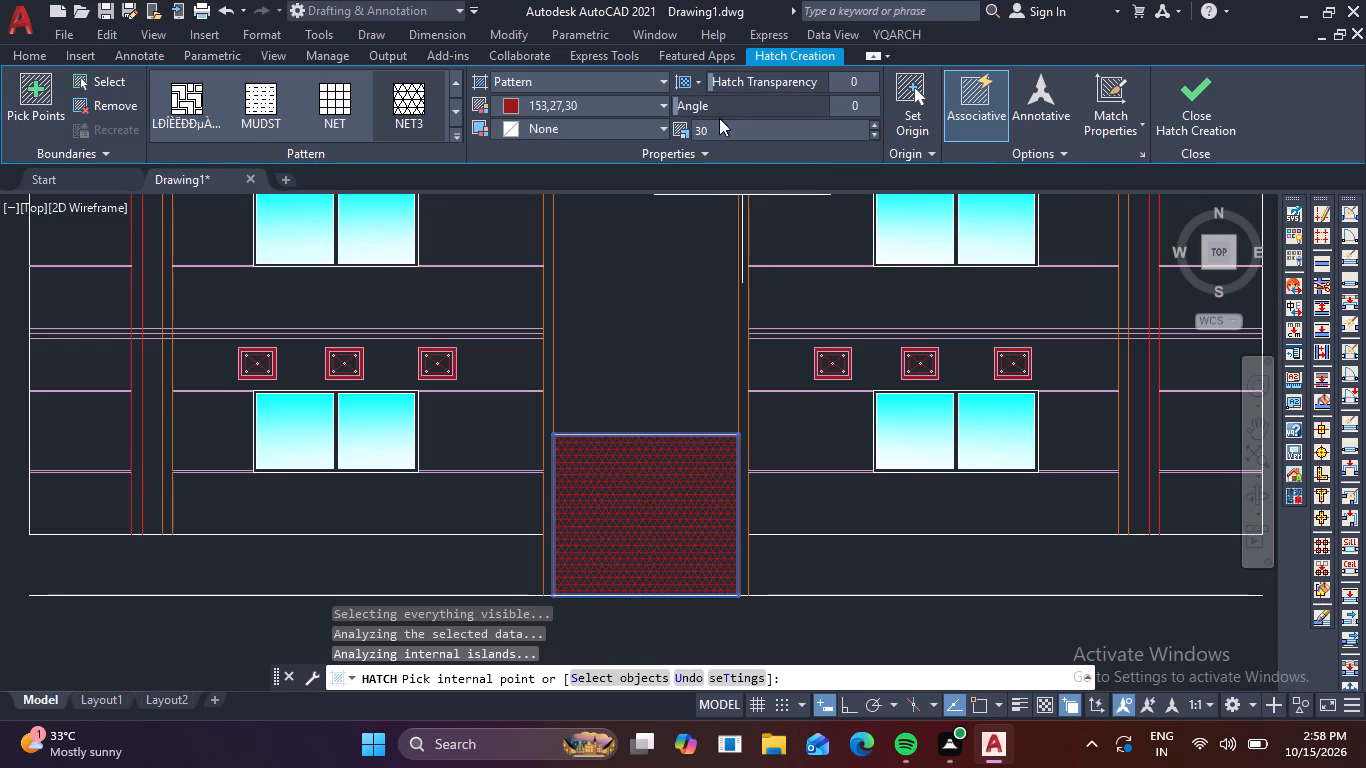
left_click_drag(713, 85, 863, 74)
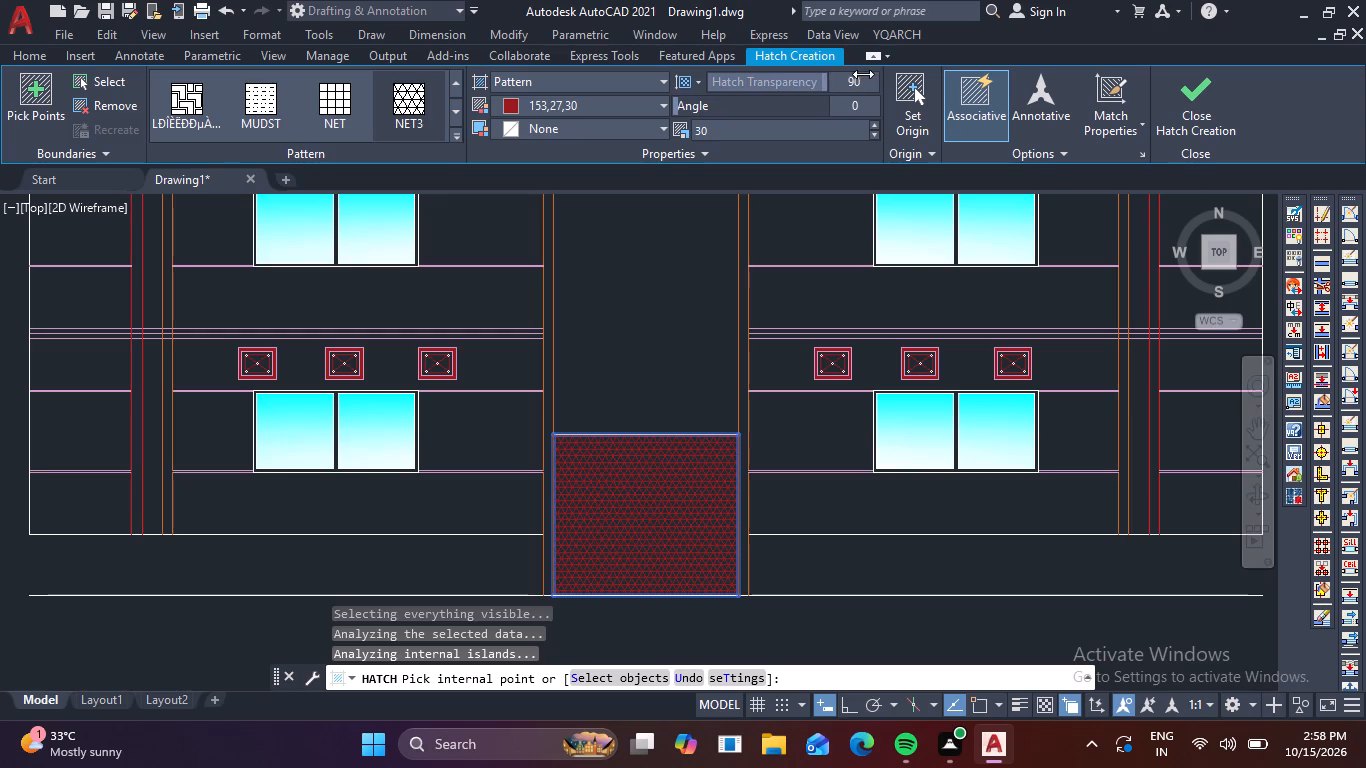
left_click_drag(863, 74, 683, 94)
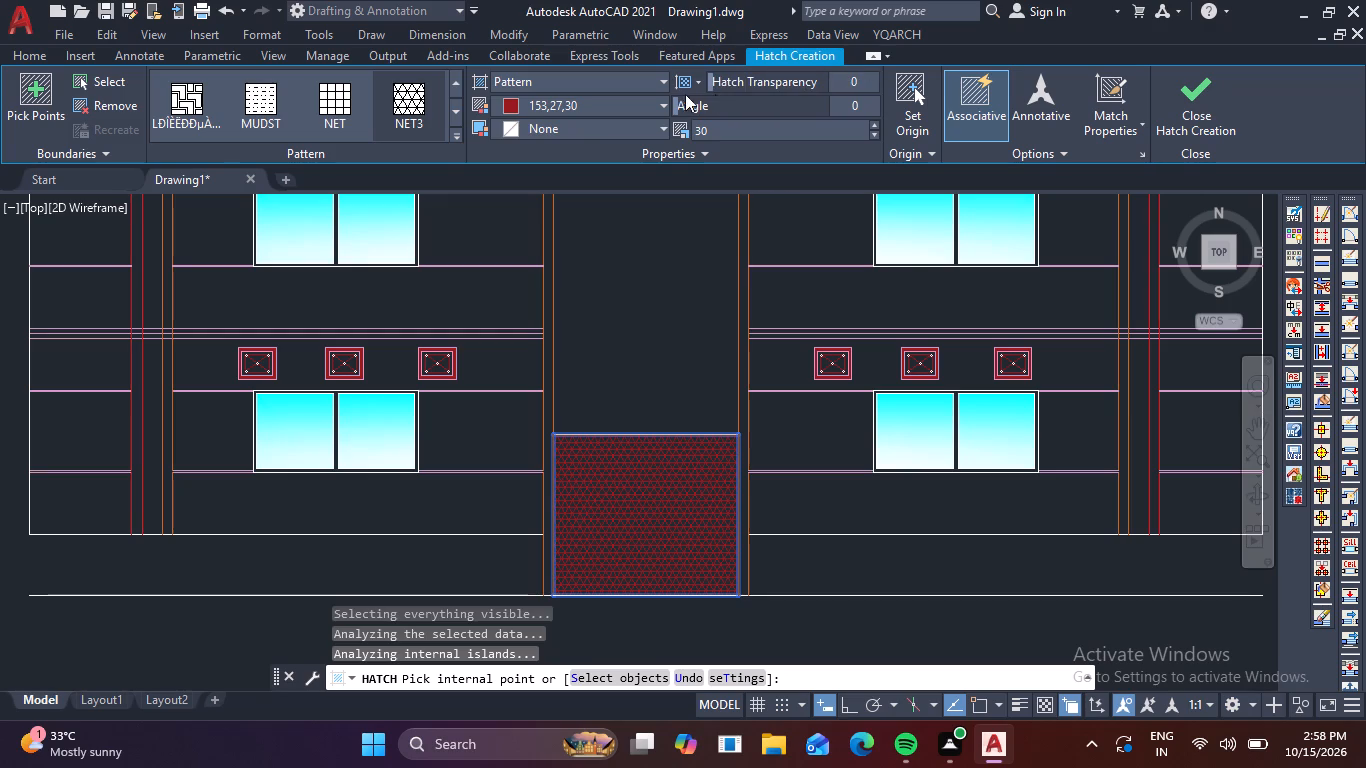
Set the central bay hatch's angle to 24 and its scale to 100.
left_click_drag(676, 109, 702, 109)
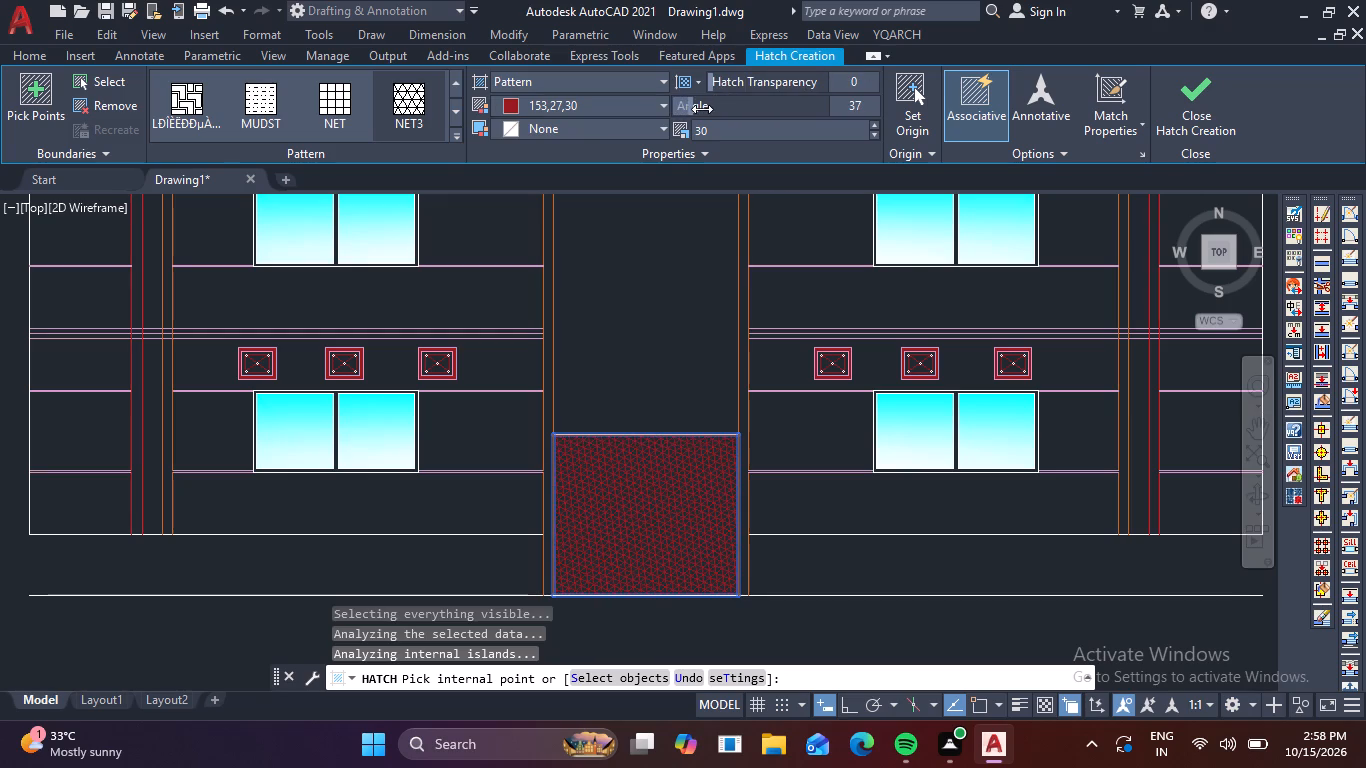
left_click_drag(702, 109, 695, 111)
left_click(764, 134)
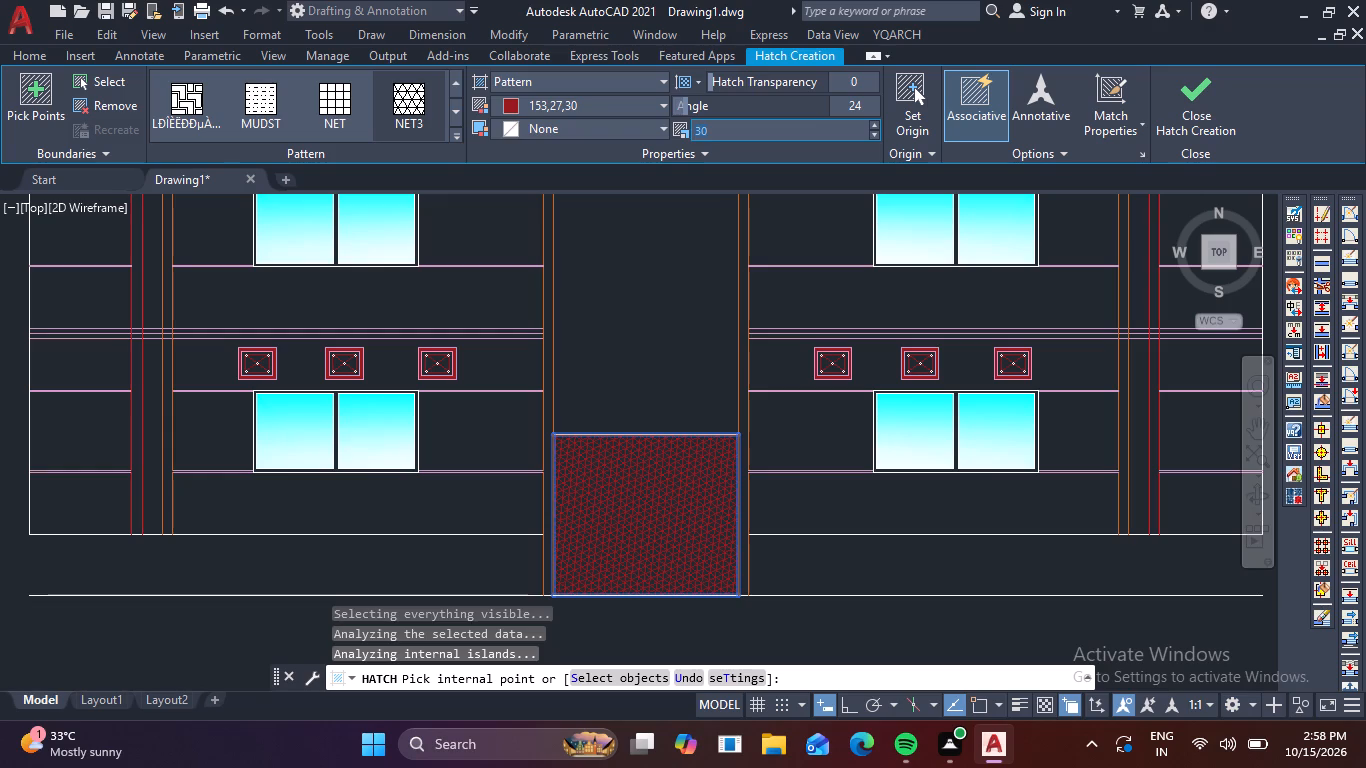
type("100")
key("Return")
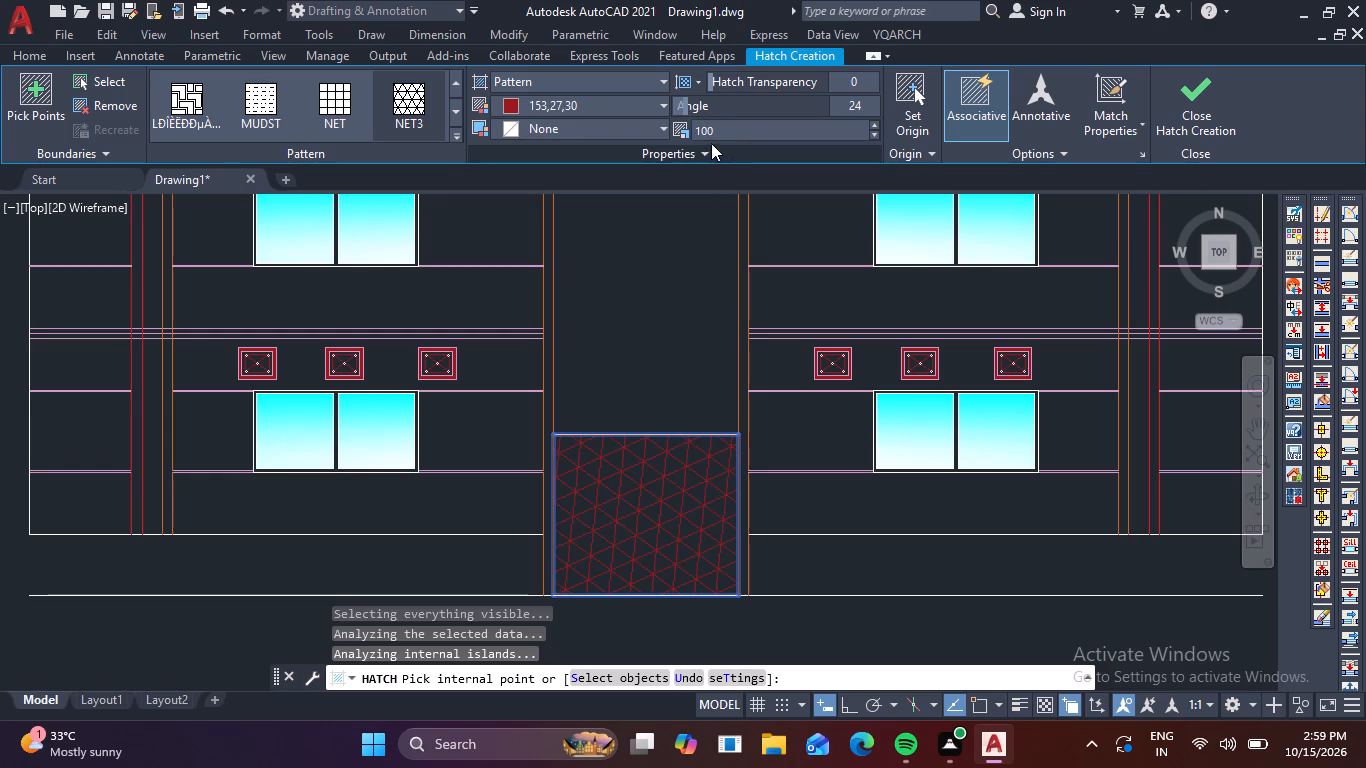
Set the central bay hatch's colour to 254,204,102.
left_click(662, 105)
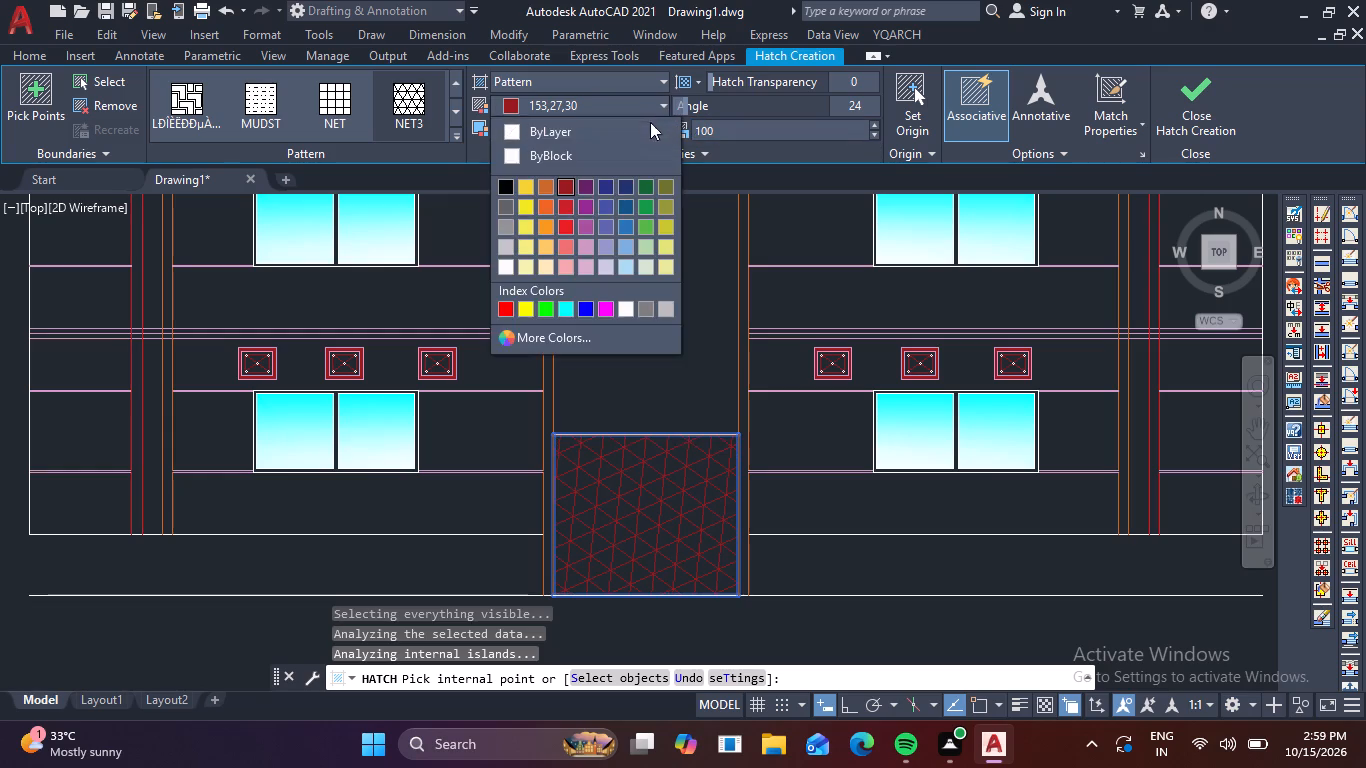
left_click(544, 251)
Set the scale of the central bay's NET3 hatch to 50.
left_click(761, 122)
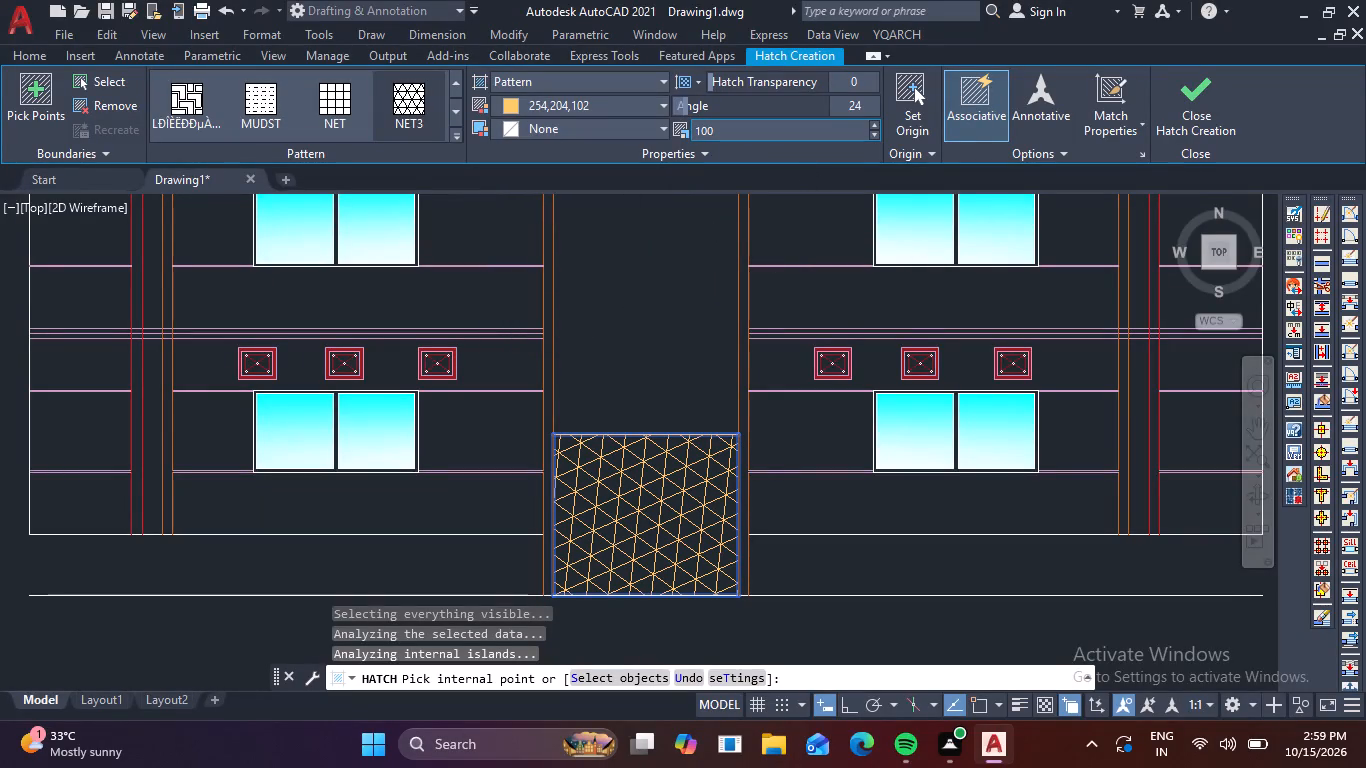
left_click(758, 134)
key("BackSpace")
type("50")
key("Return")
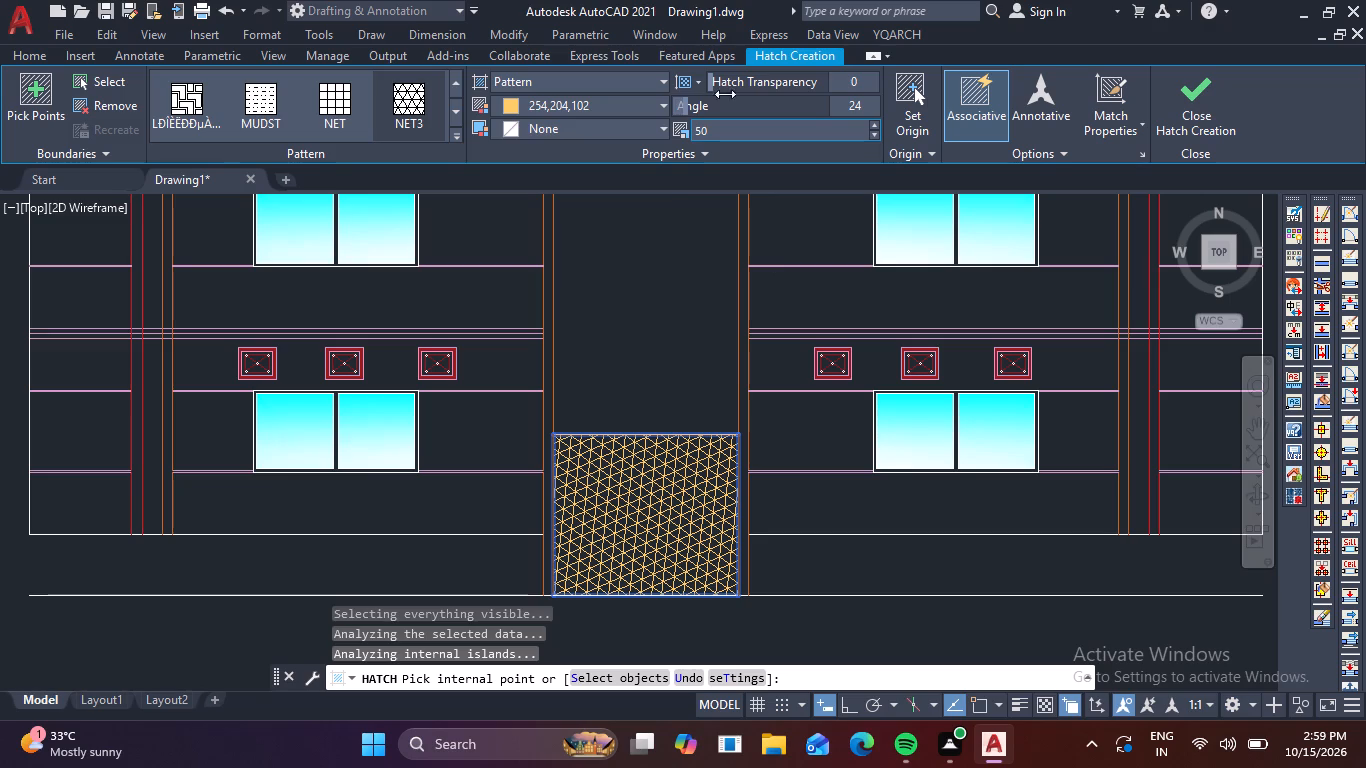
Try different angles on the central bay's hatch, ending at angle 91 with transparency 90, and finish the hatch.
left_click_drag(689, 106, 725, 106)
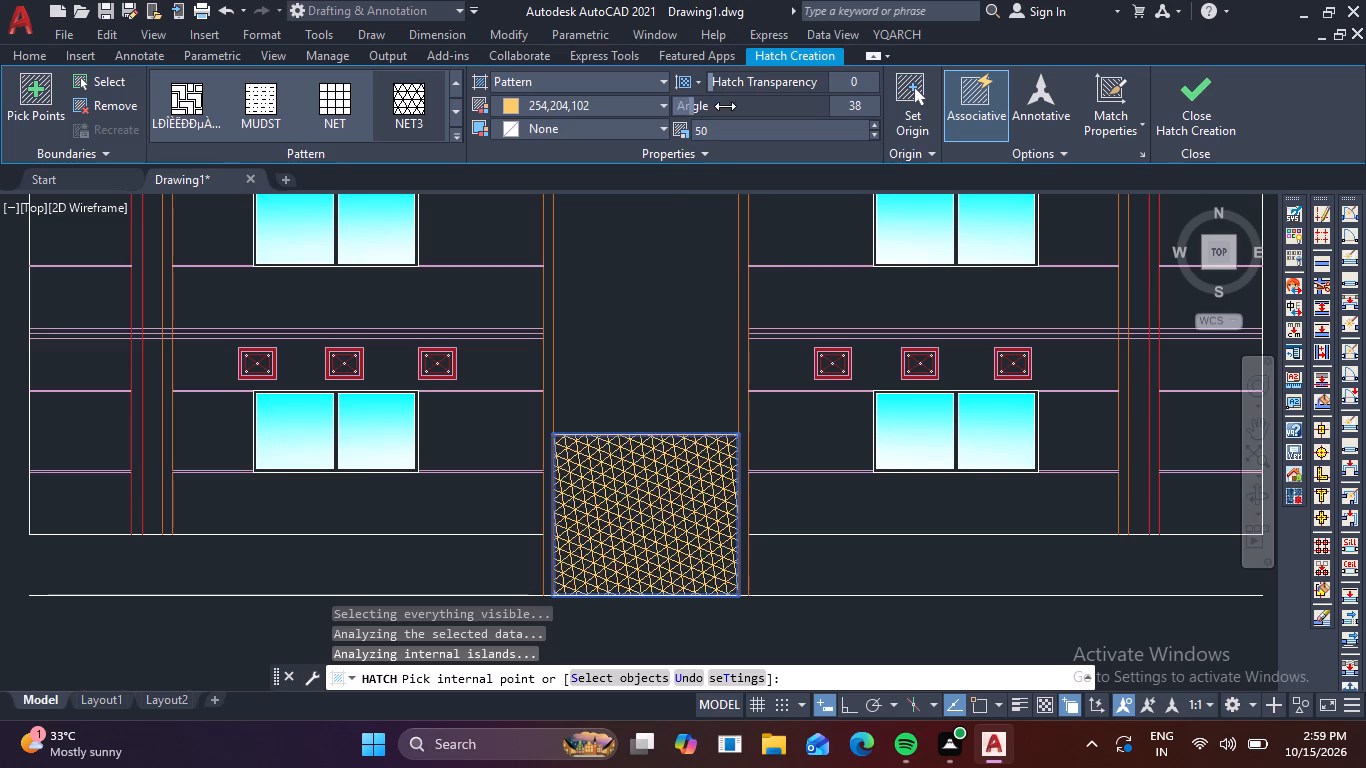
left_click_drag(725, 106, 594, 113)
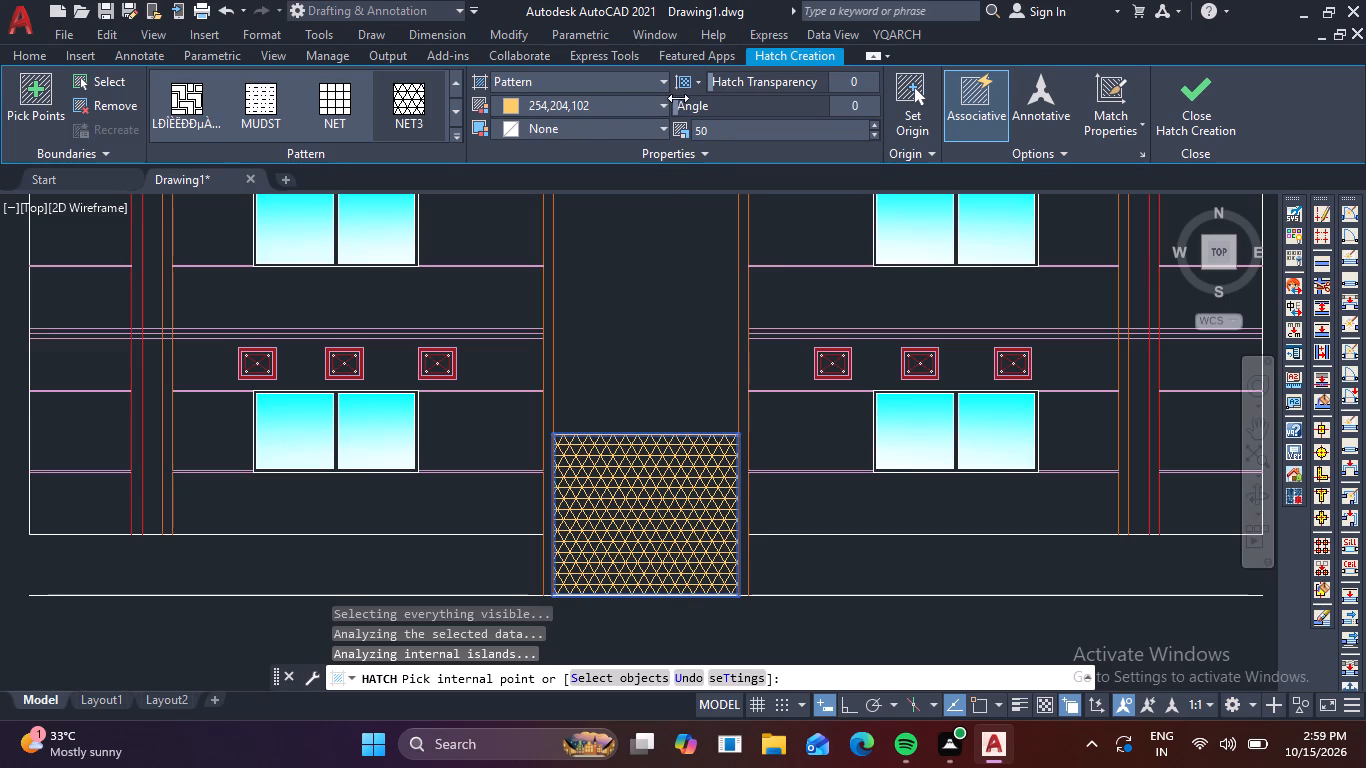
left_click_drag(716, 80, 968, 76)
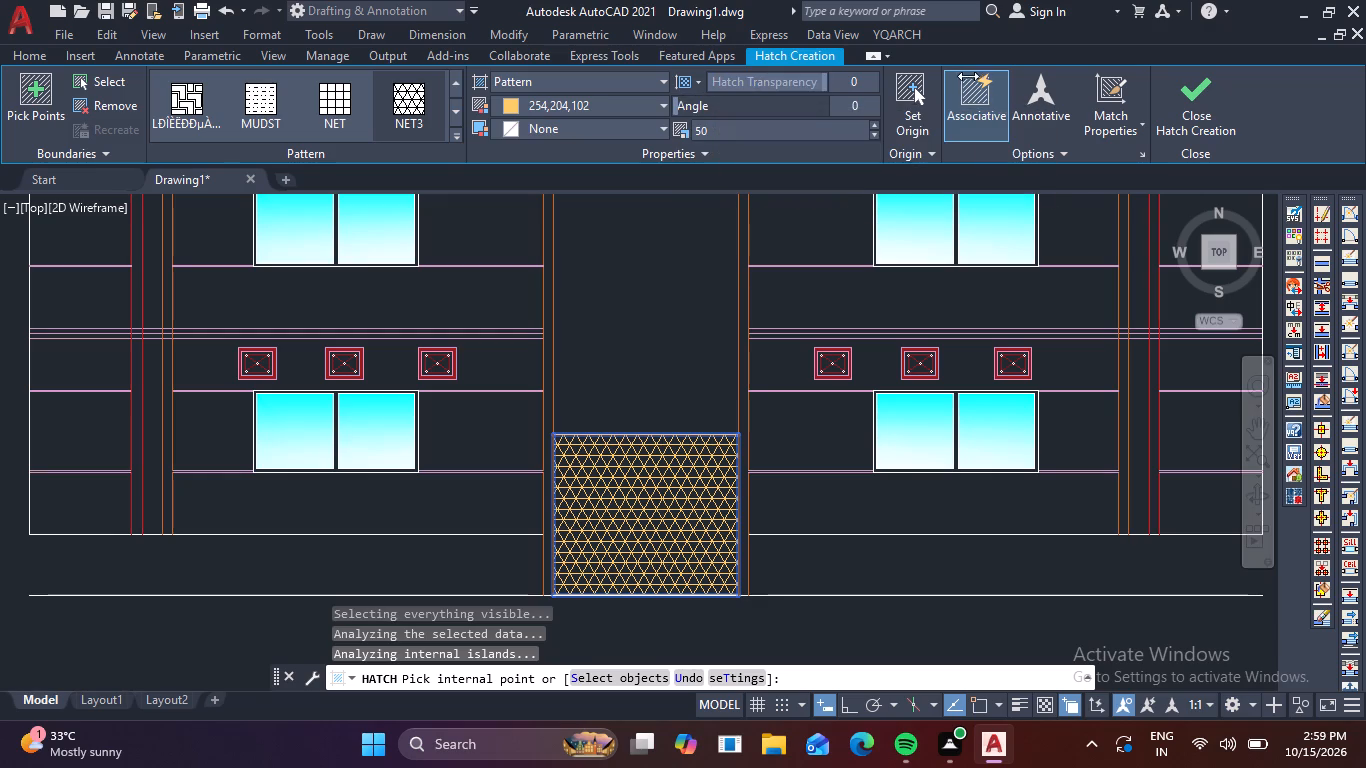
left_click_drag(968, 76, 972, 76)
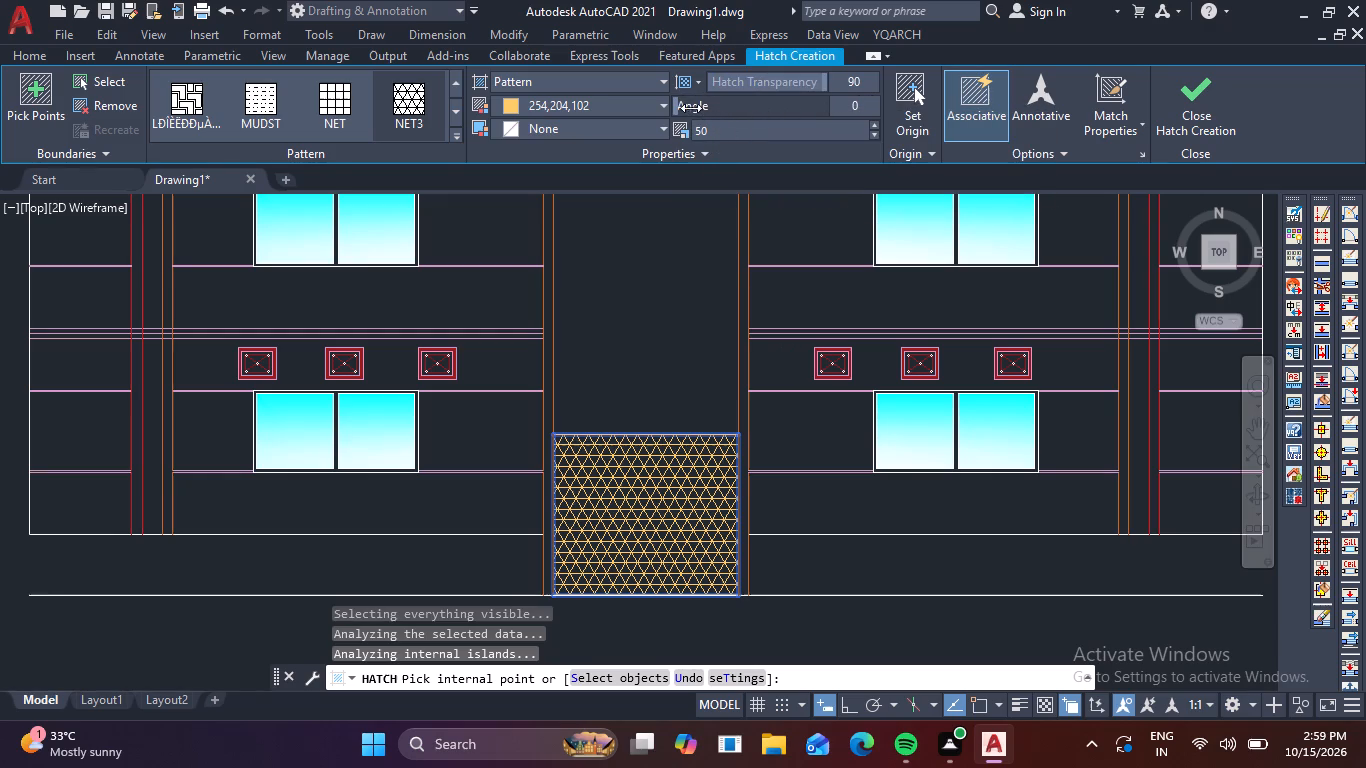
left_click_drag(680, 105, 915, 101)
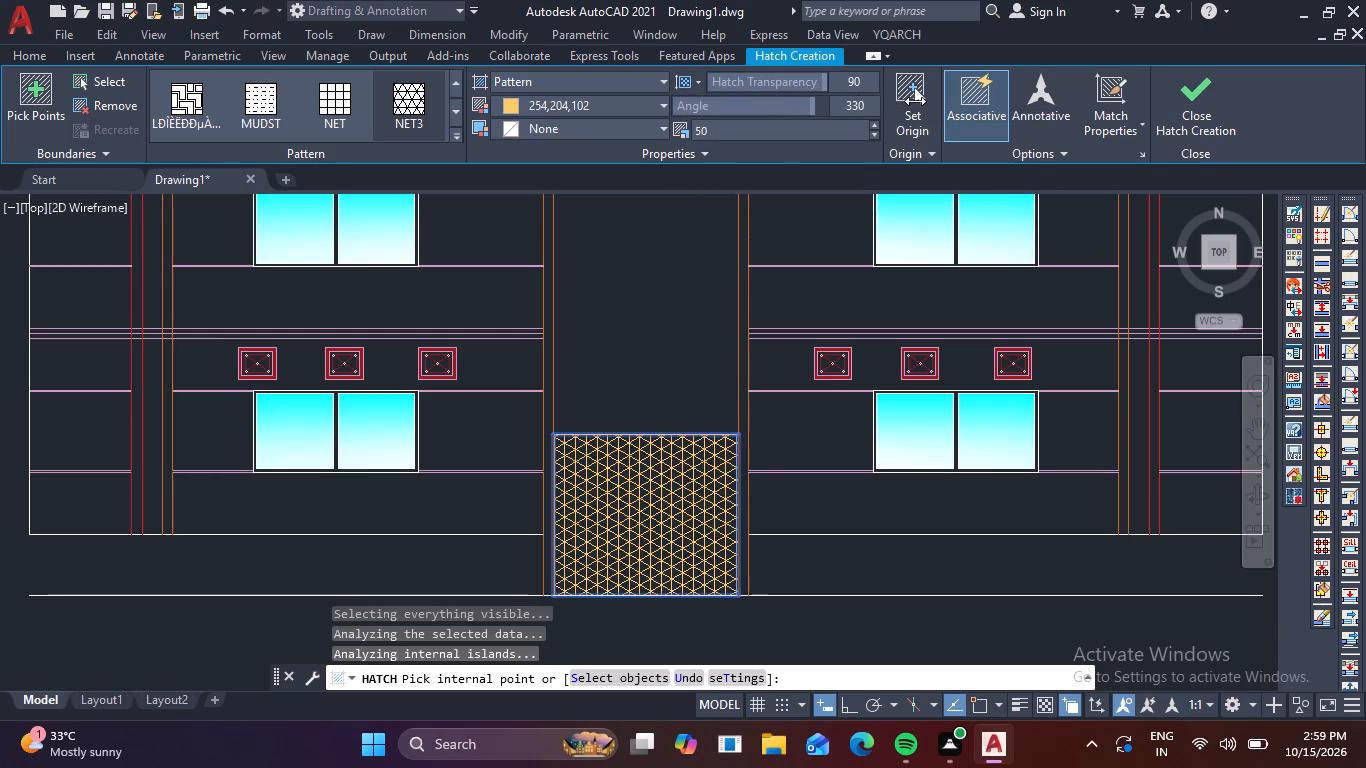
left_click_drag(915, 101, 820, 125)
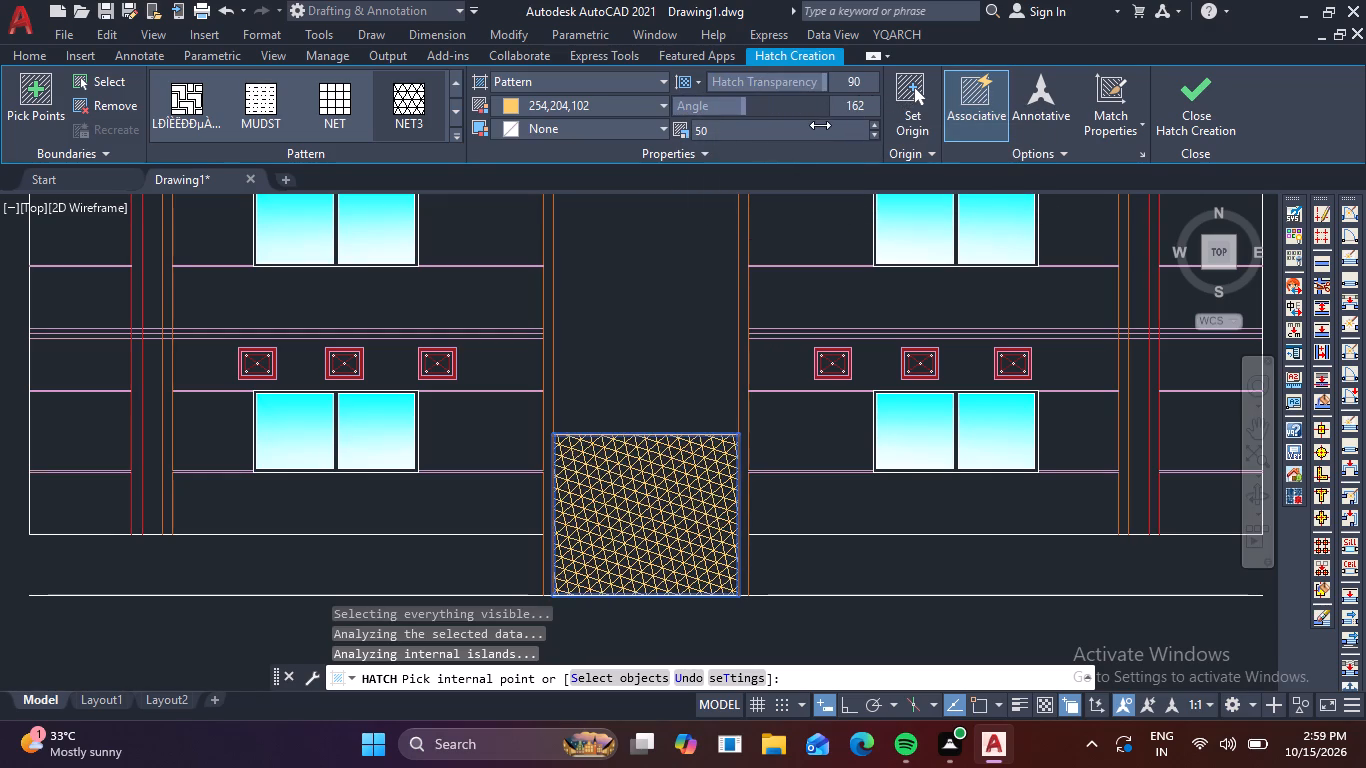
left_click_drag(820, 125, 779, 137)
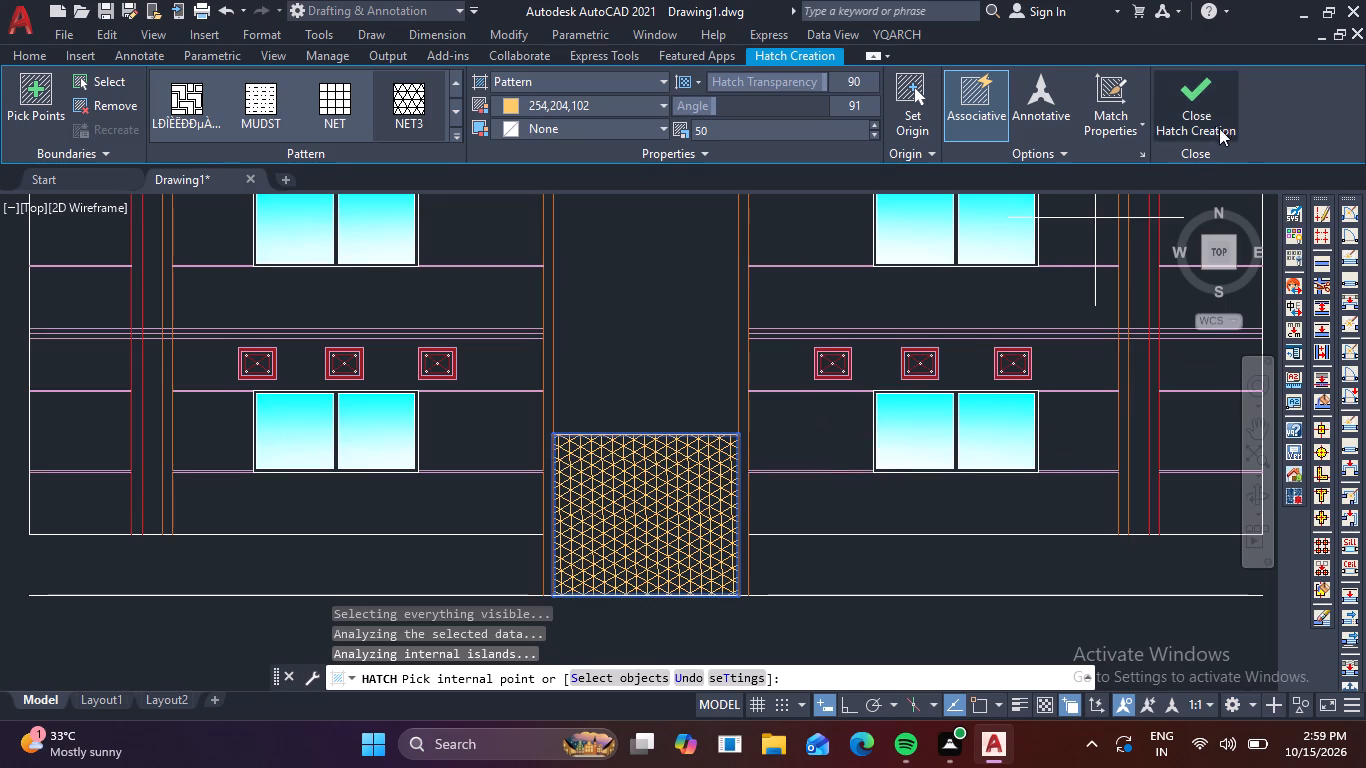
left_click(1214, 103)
Delete the NET3 hatch from the entrance opening in the central bay.
left_click(637, 528)
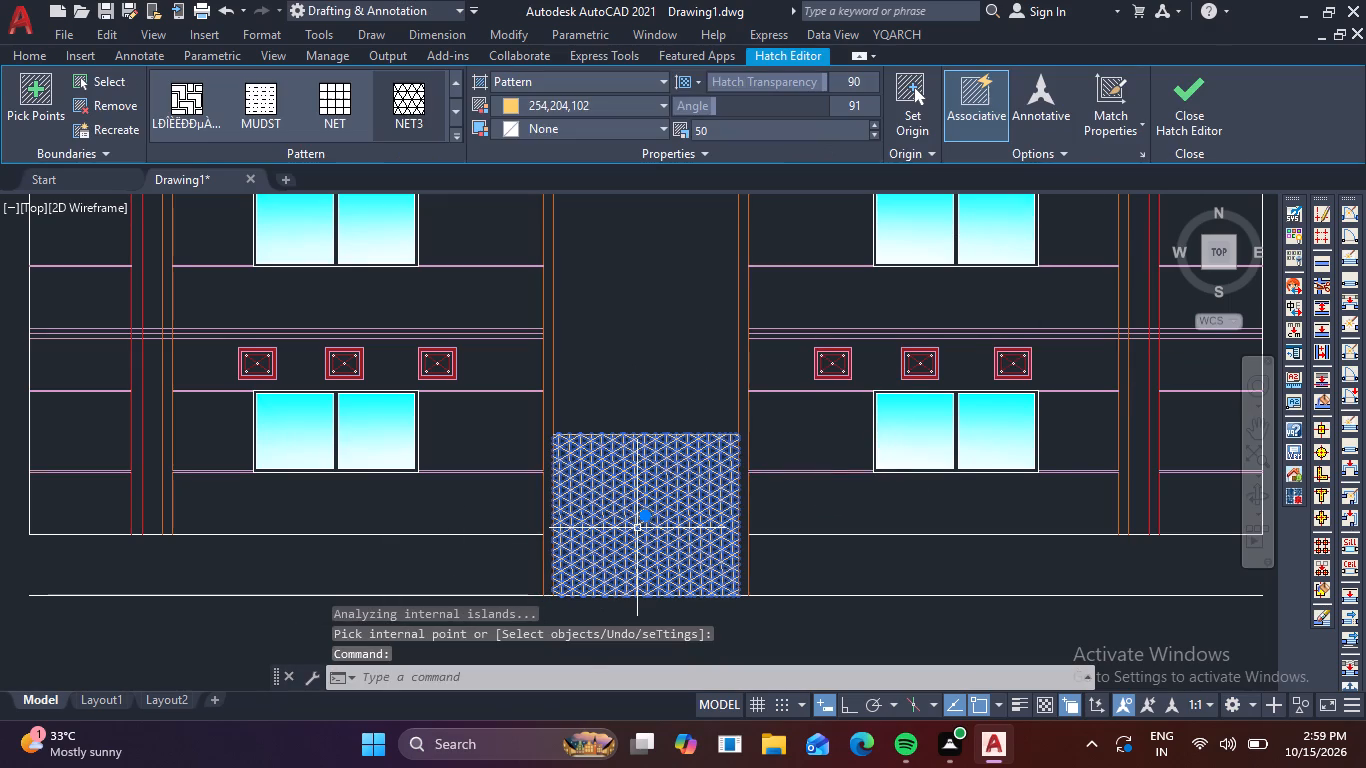
key("Delete")
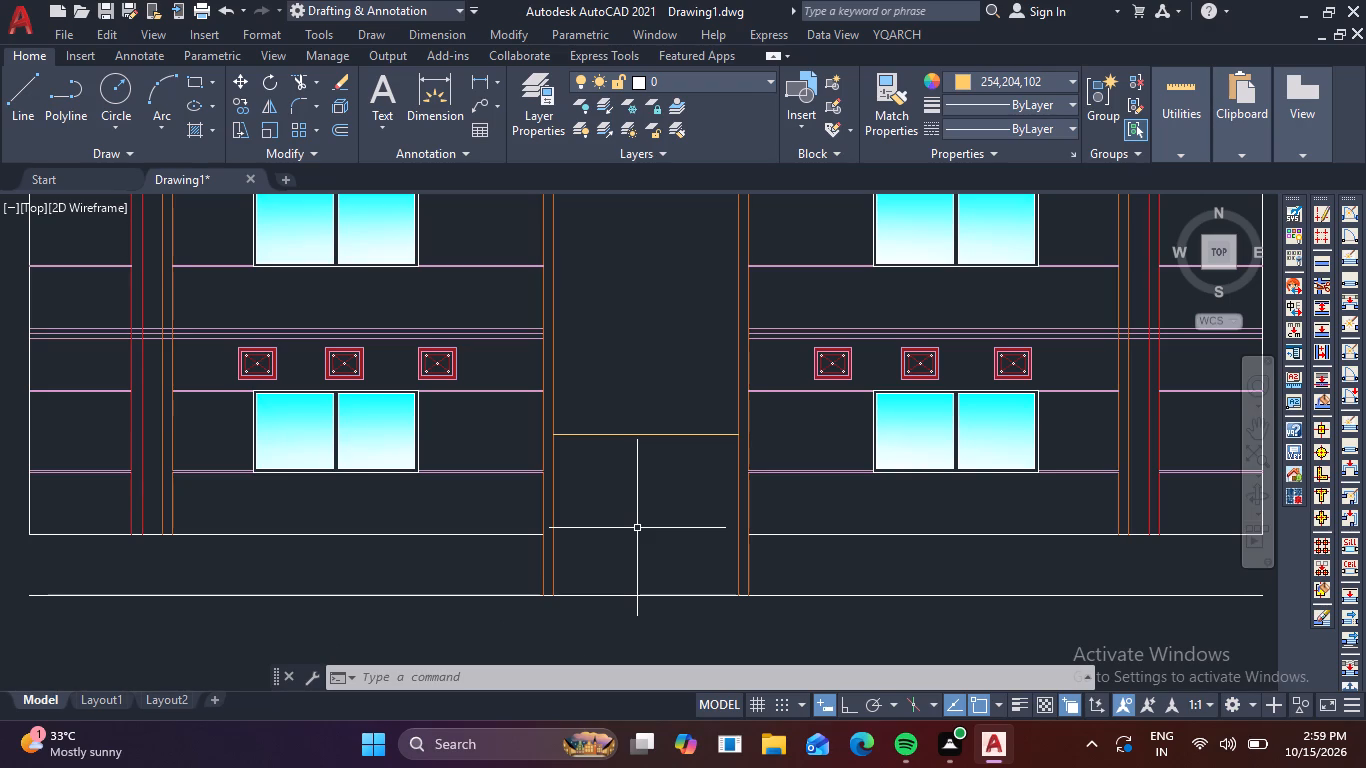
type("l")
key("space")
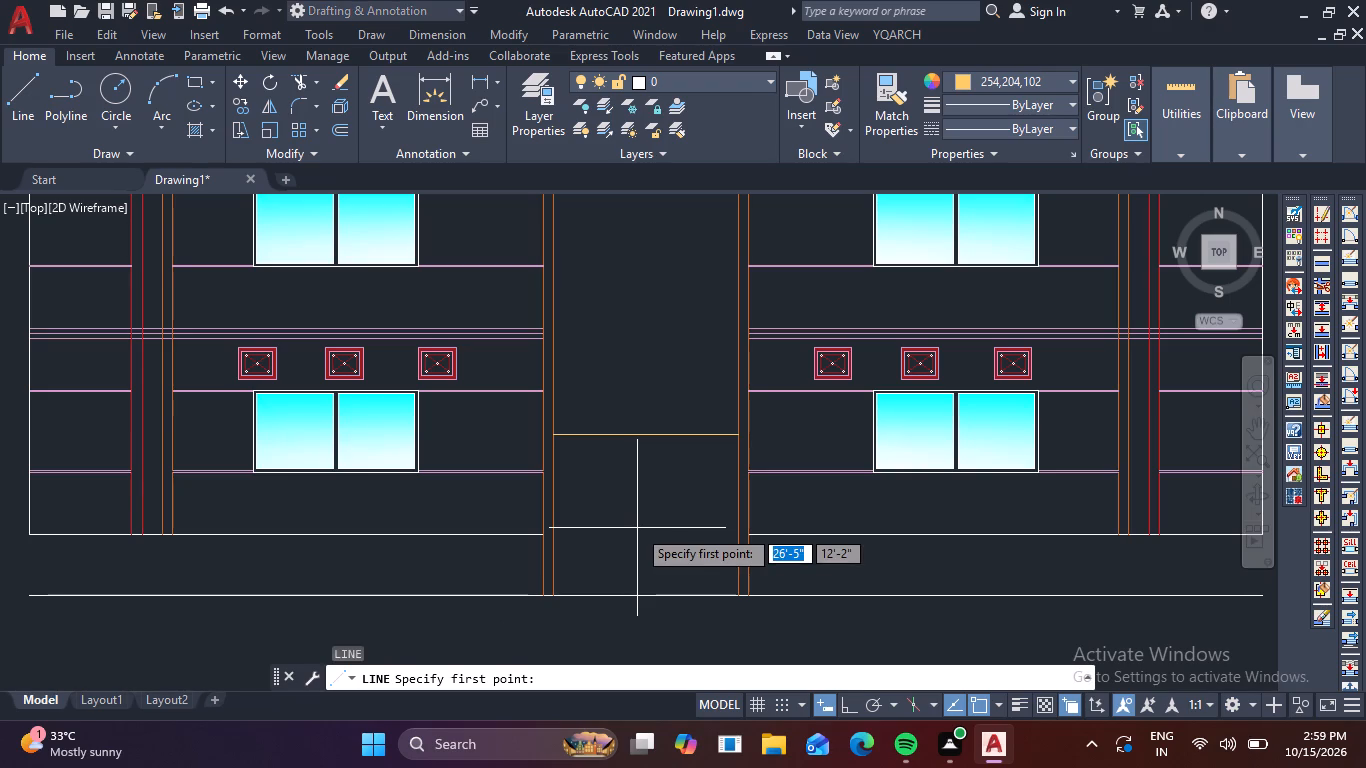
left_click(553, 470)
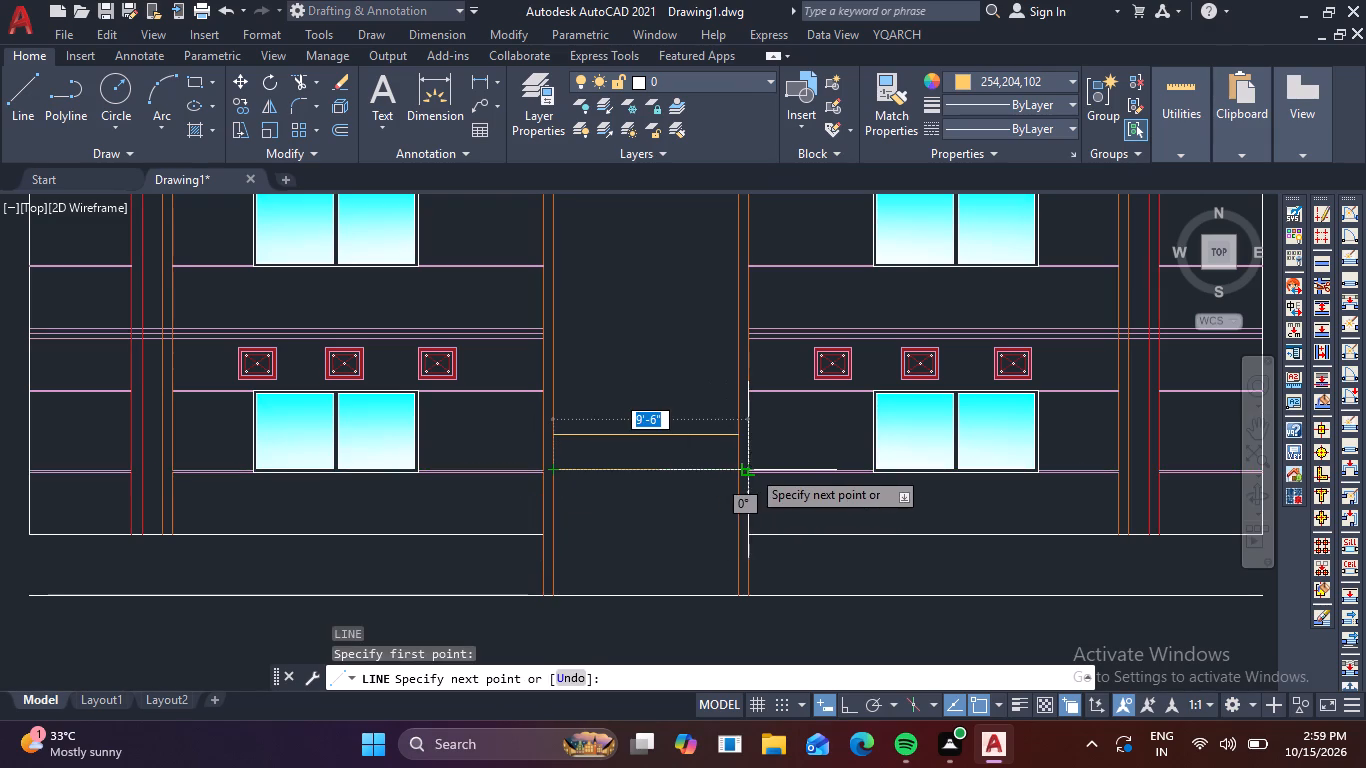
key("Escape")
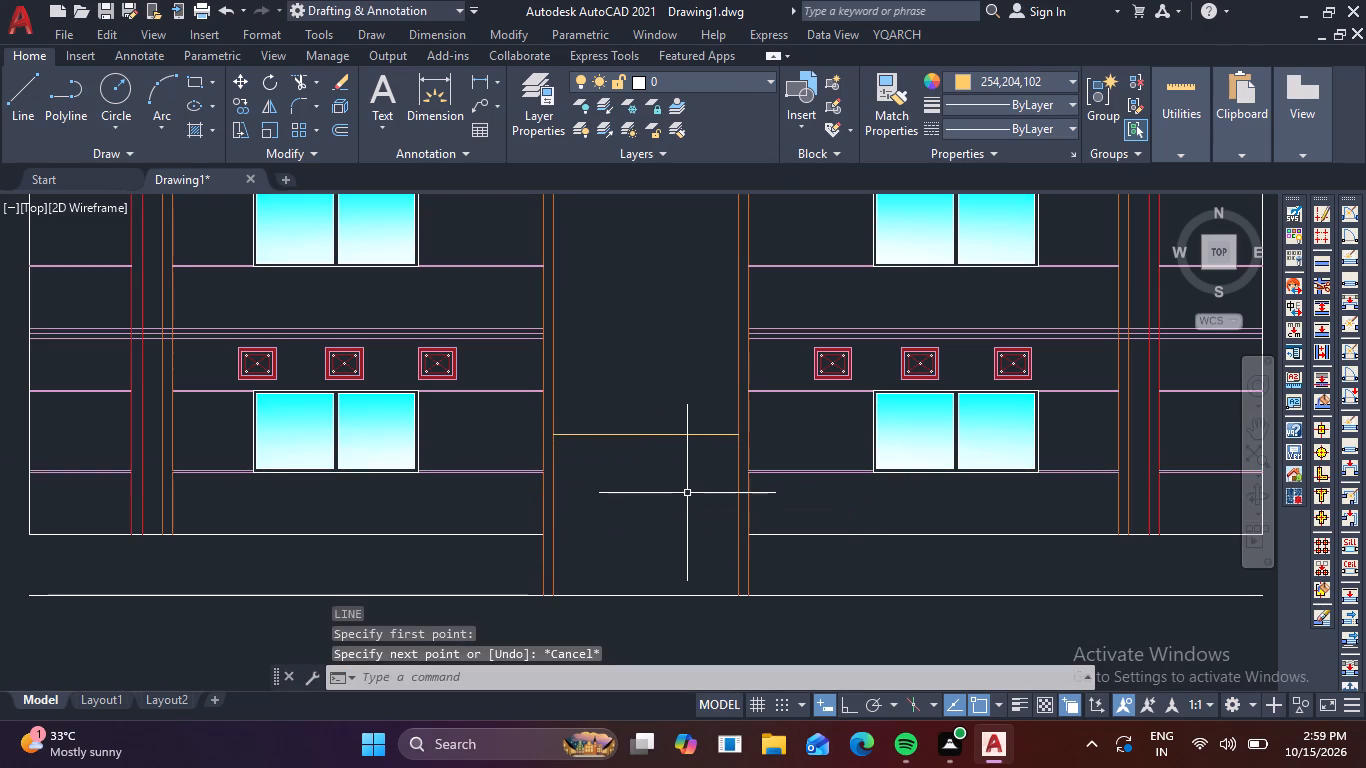
Copy the entrance's top line as an array of 5 items fitted between it and the ground line.
left_click(686, 493)
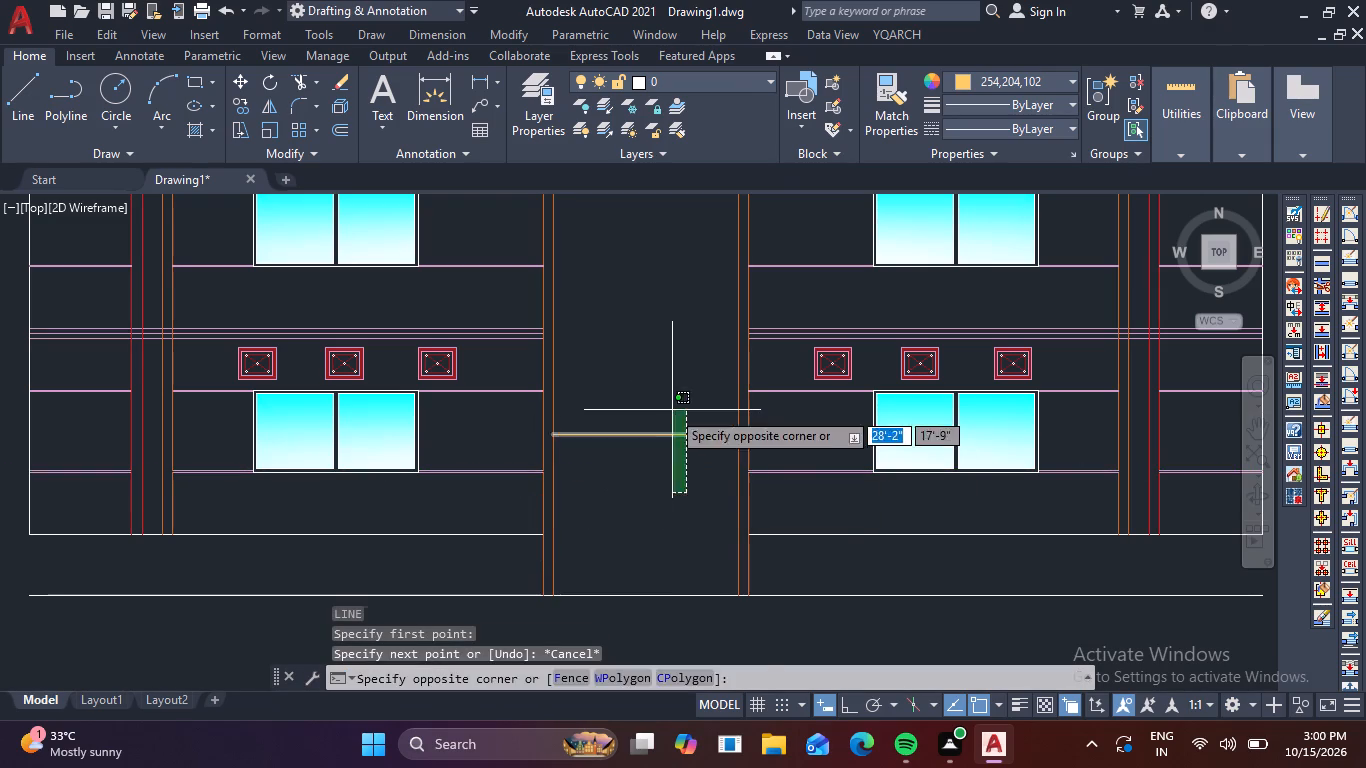
left_click(670, 409)
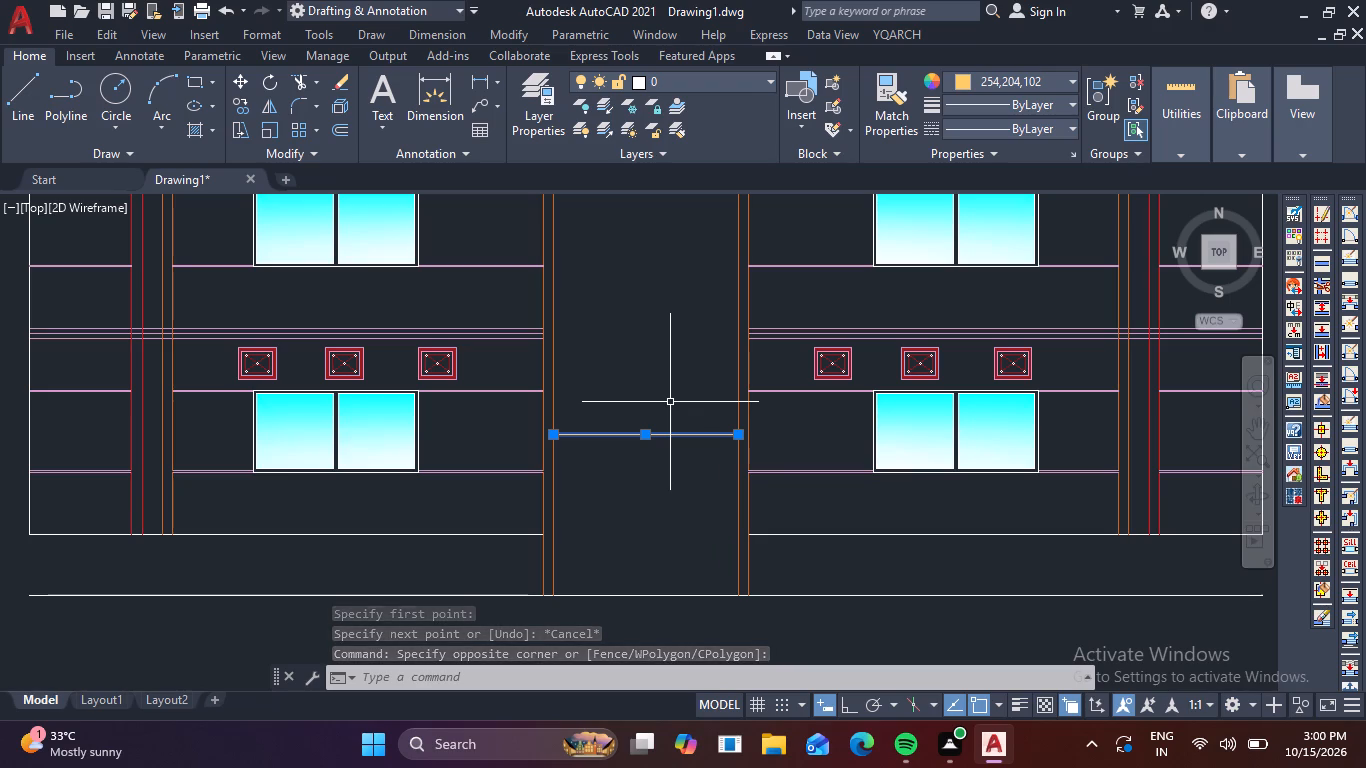
type("co")
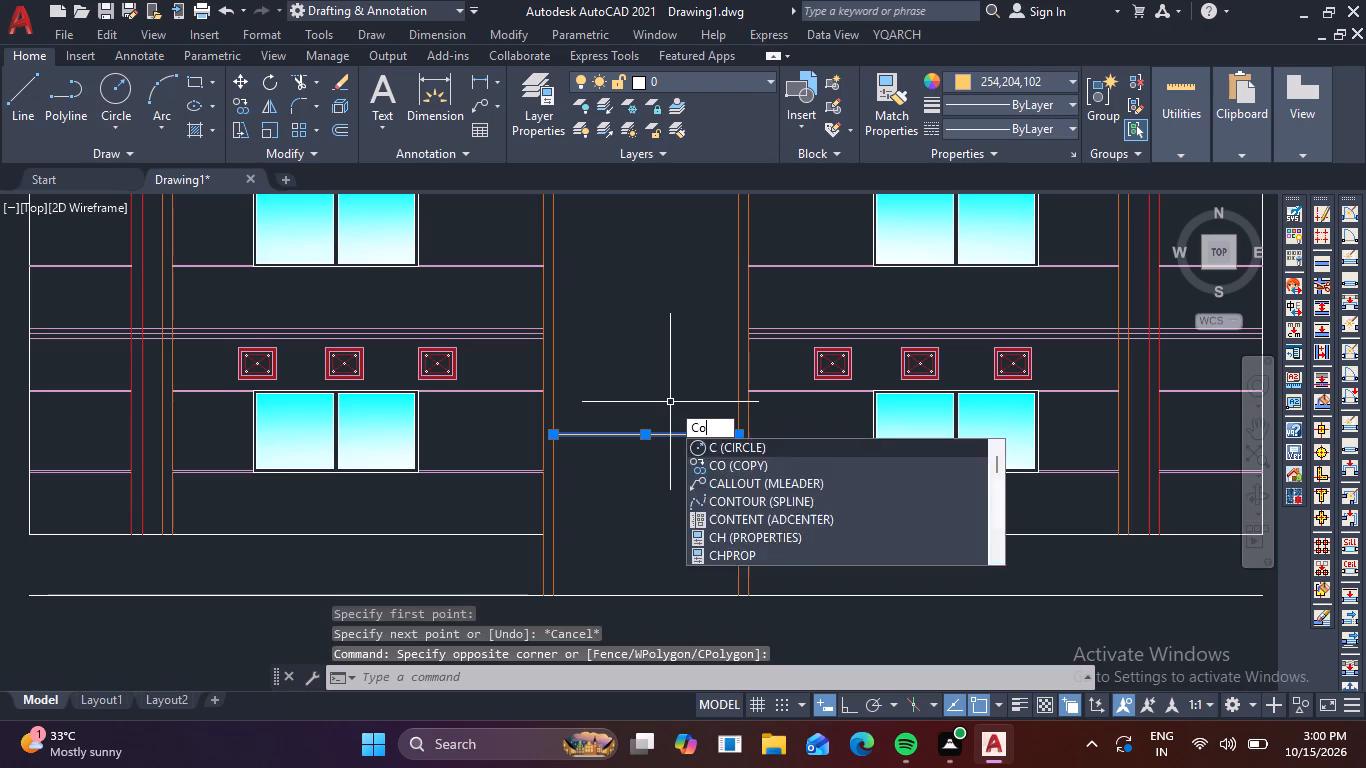
key("space")
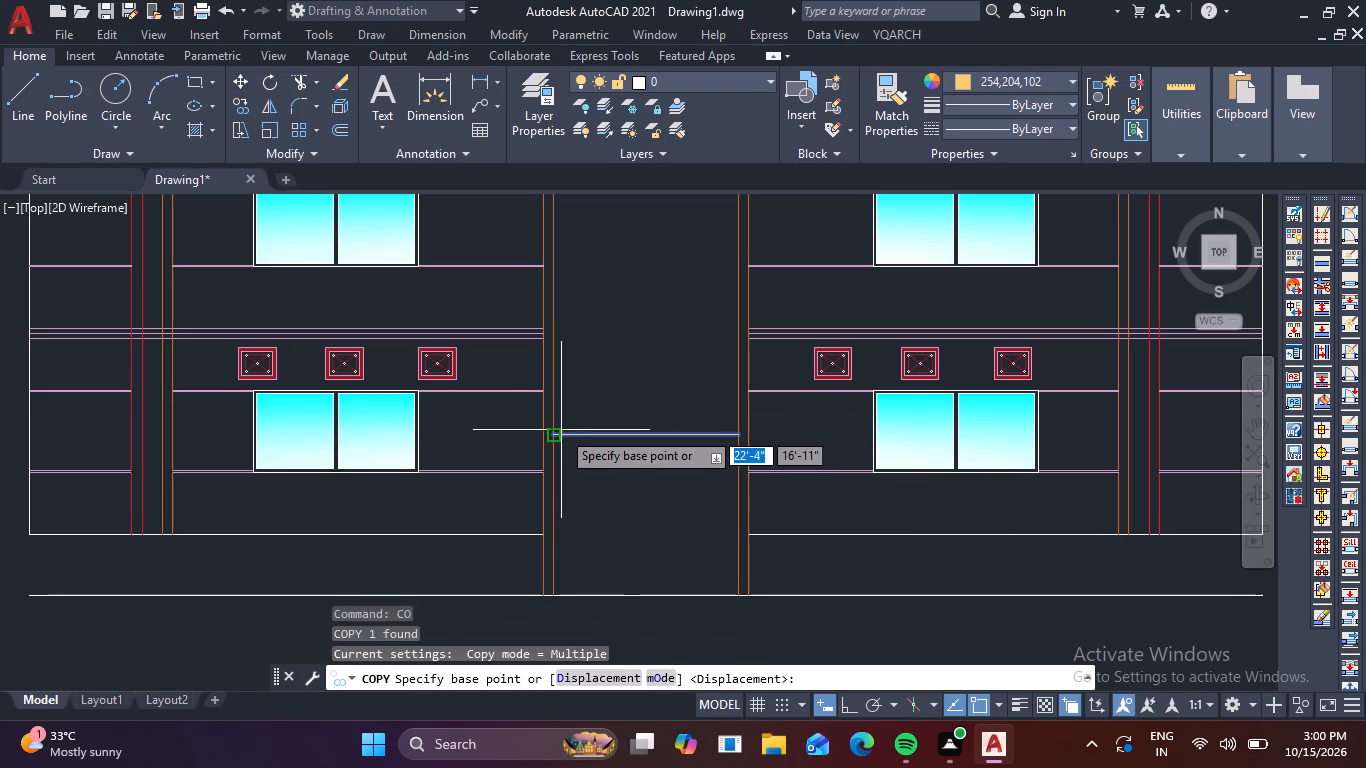
left_click(550, 432)
left_click(587, 683)
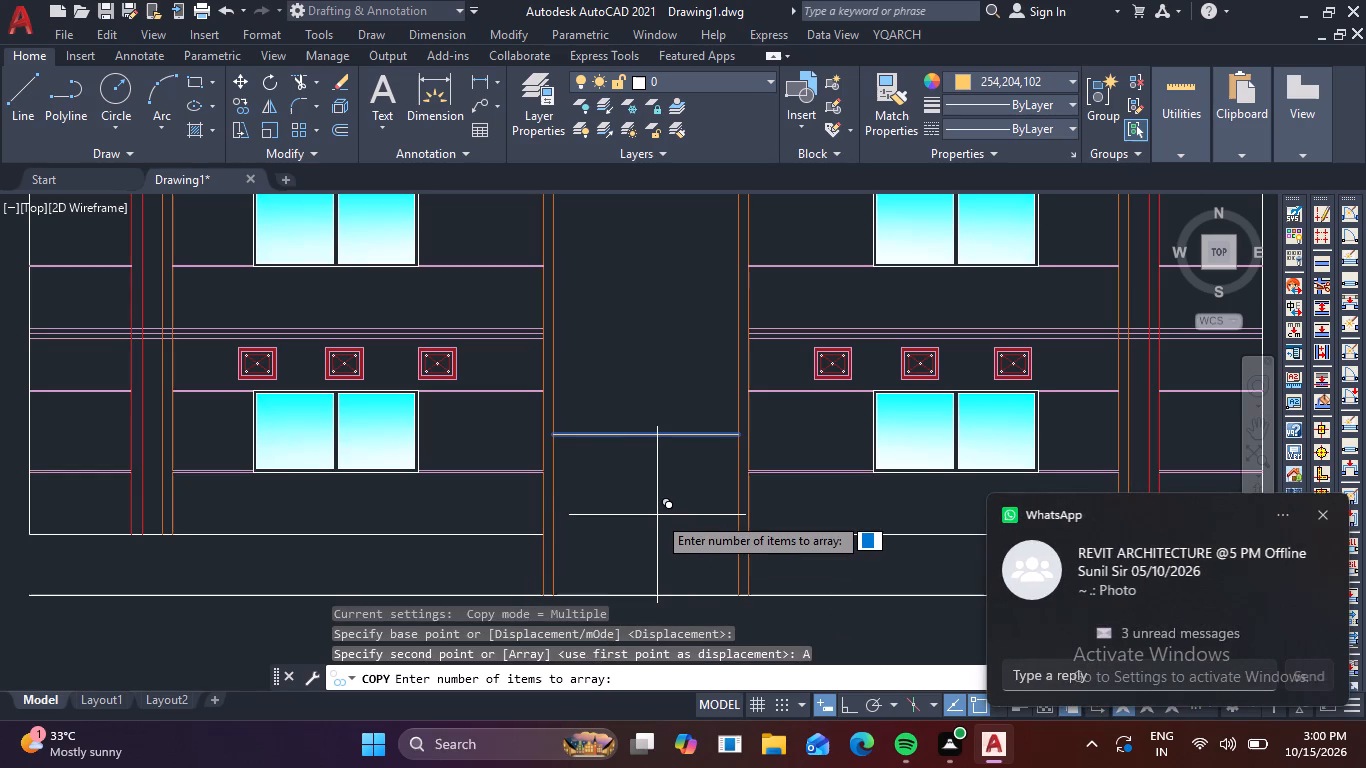
type("5")
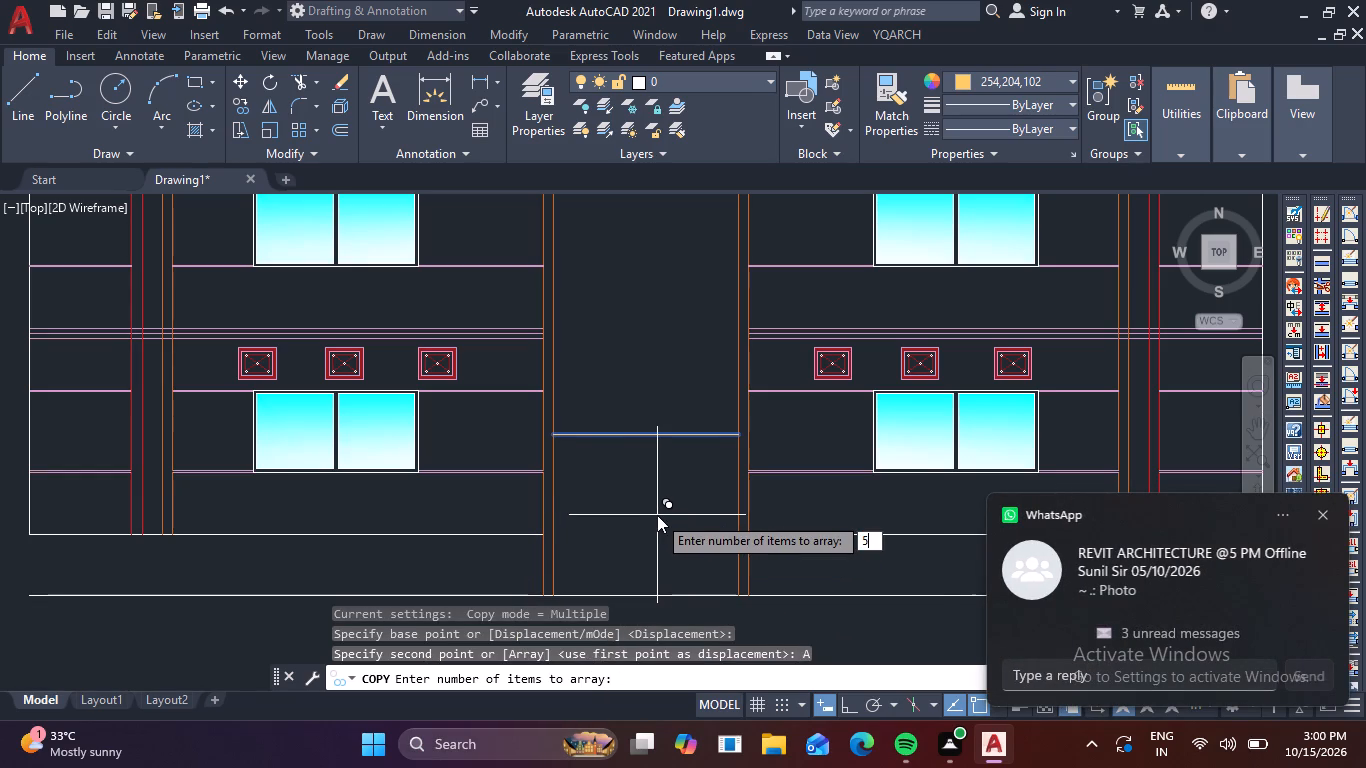
key("space")
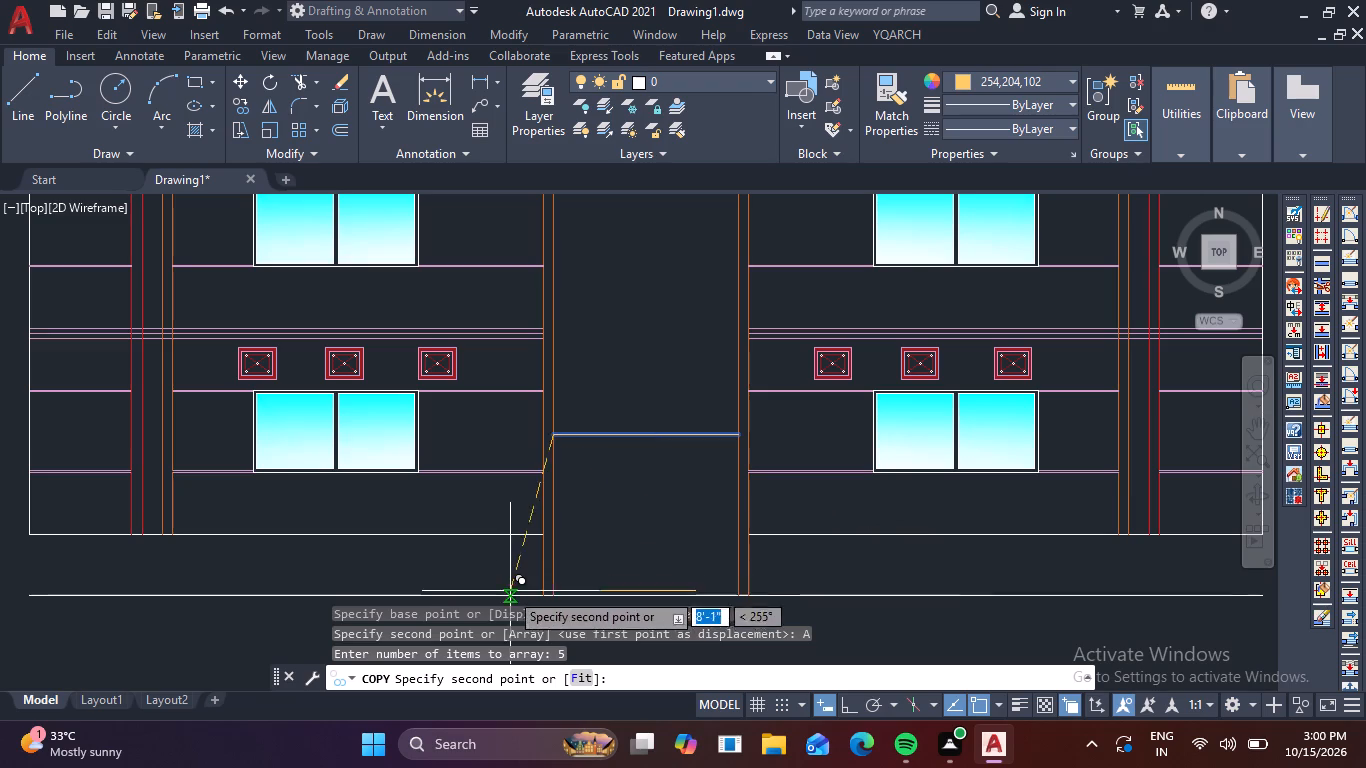
left_click(583, 683)
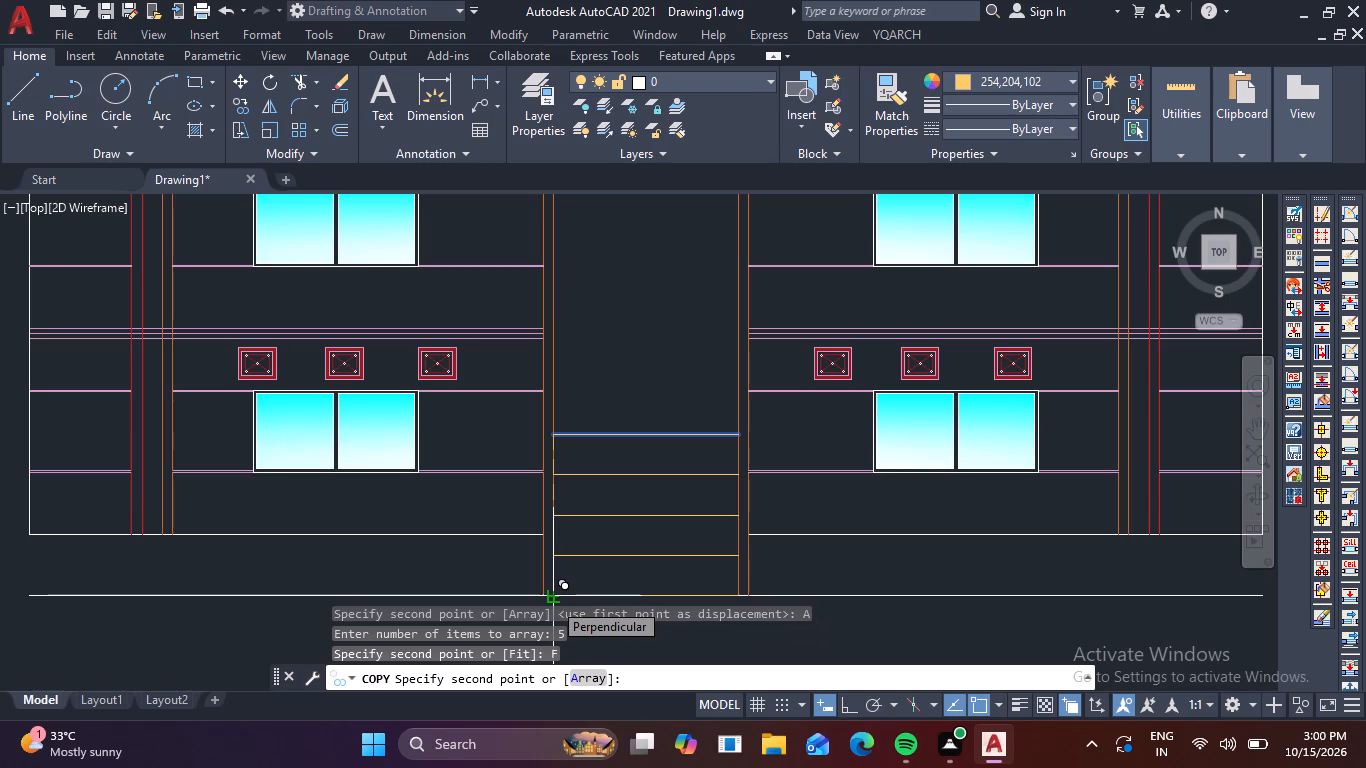
left_click(552, 601)
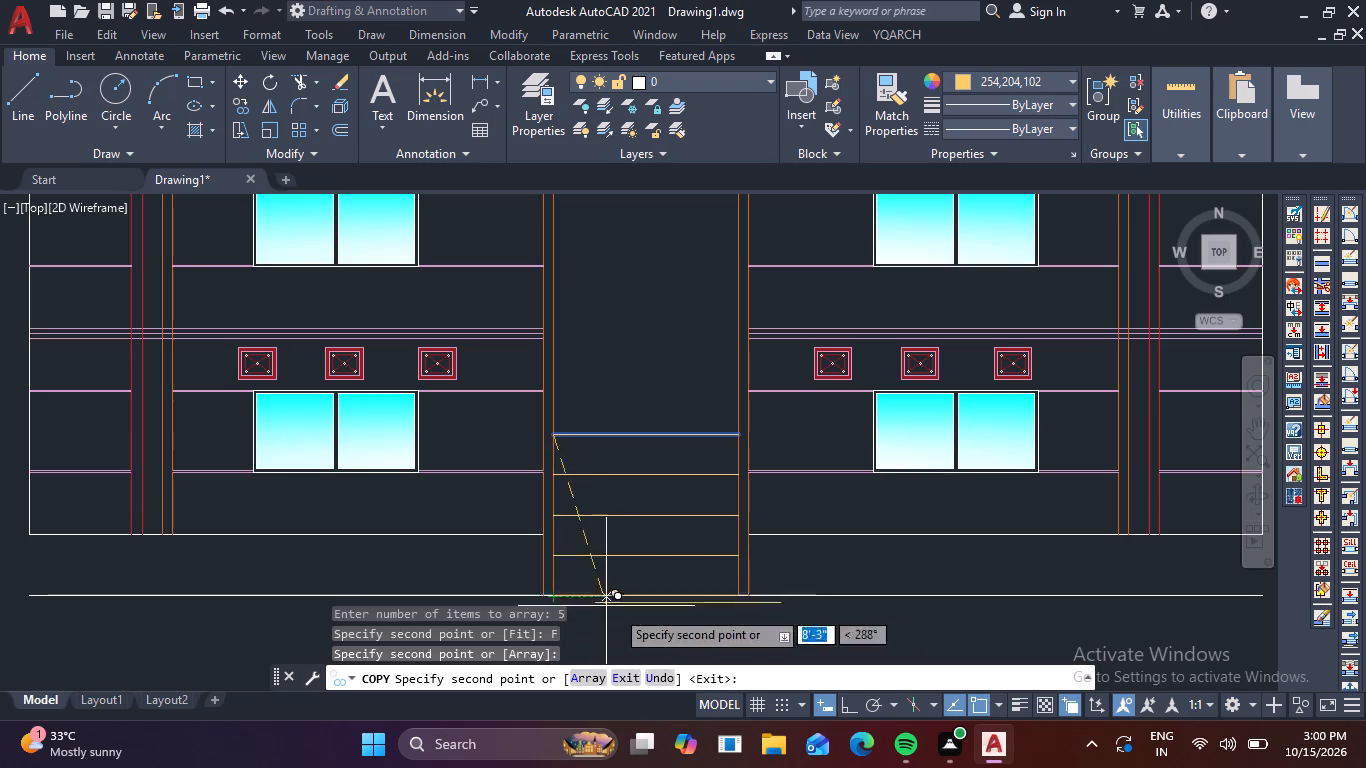
key("Escape")
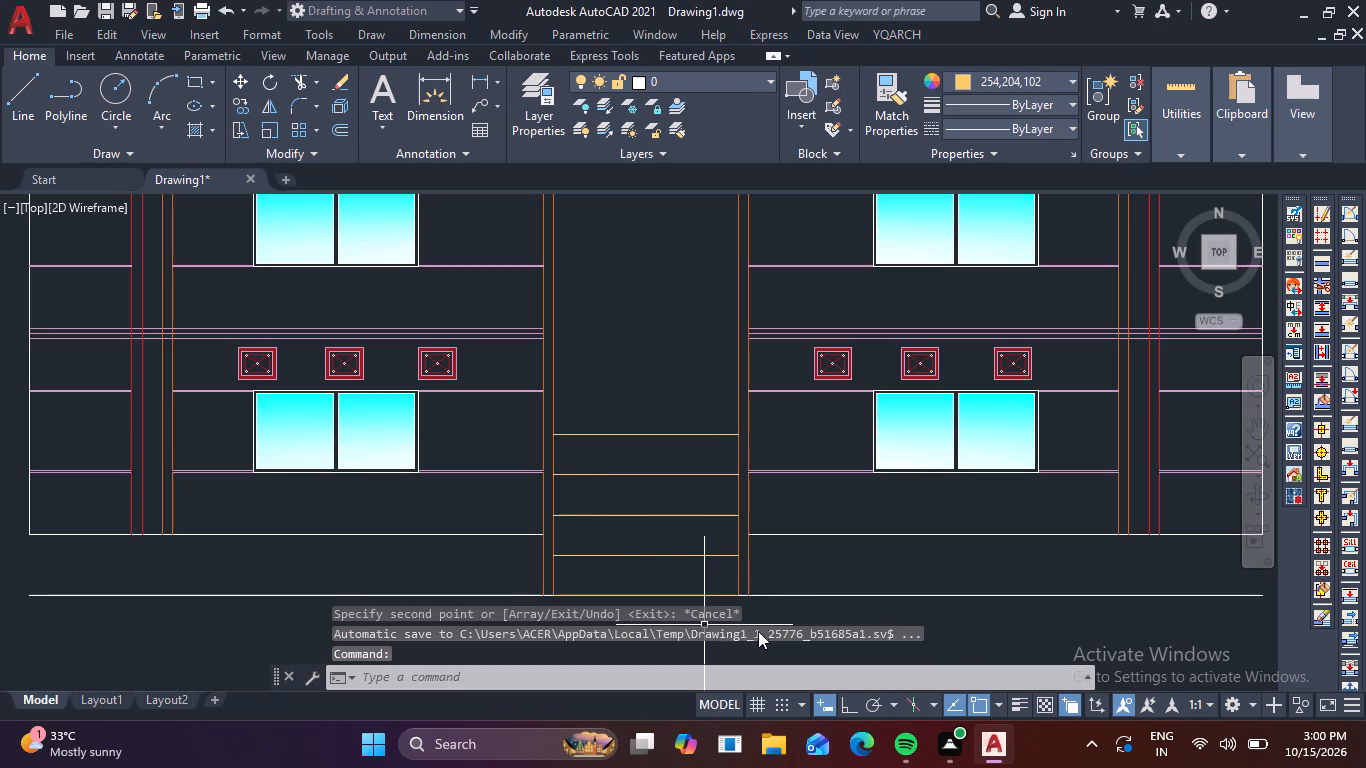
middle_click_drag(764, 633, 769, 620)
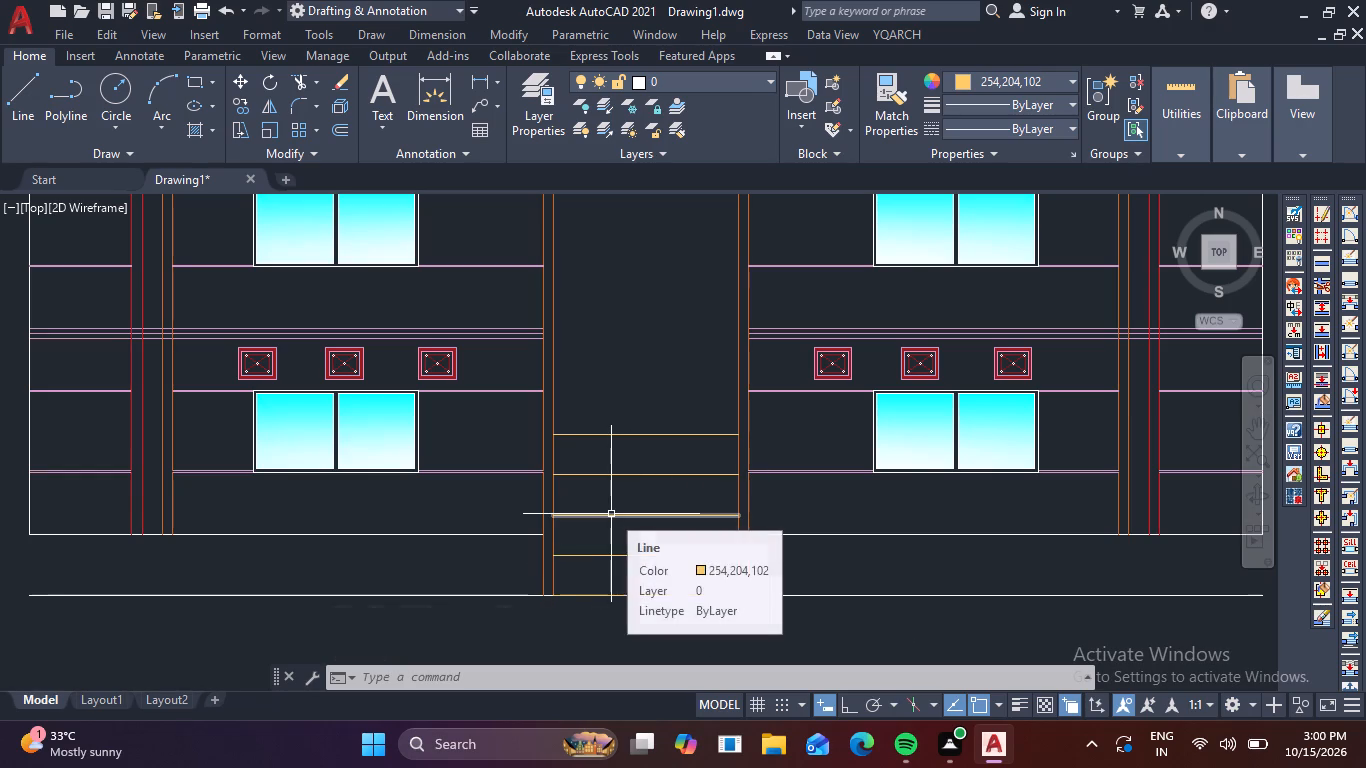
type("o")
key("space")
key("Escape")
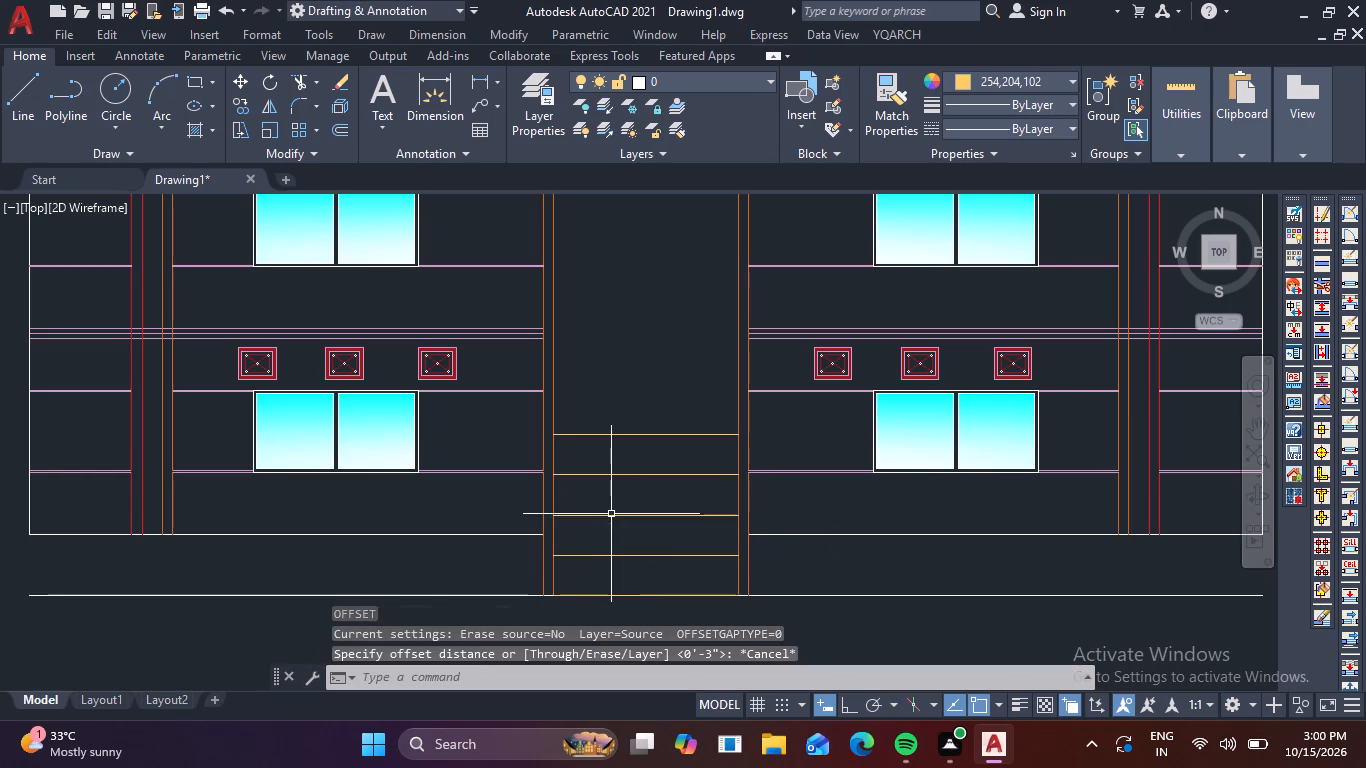
With Ortho on, draw a vertical line just inside the entrance's left edge, from its top line down to the ground line.
type("l")
key("space")
scroll(560, 427, "up", 1)
left_click(571, 439)
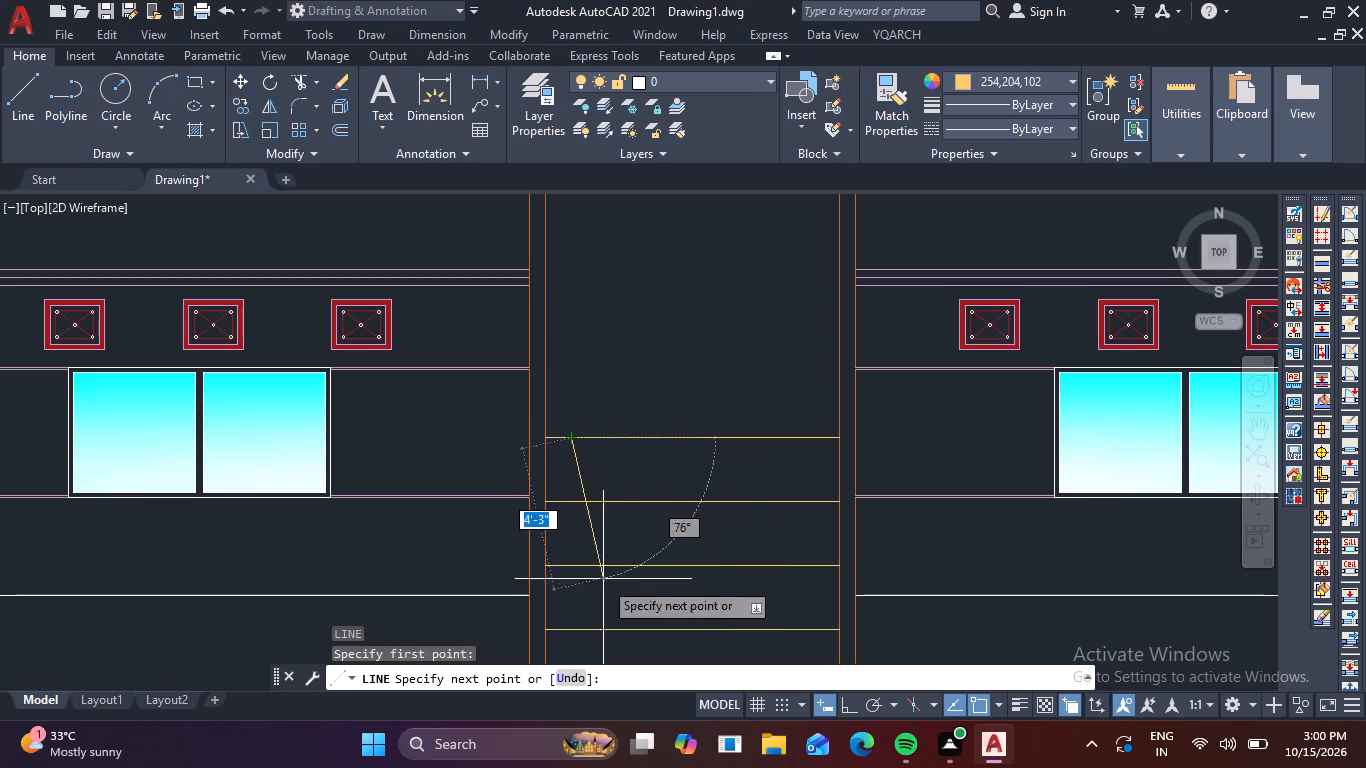
middle_click_drag(589, 616, 523, 468)
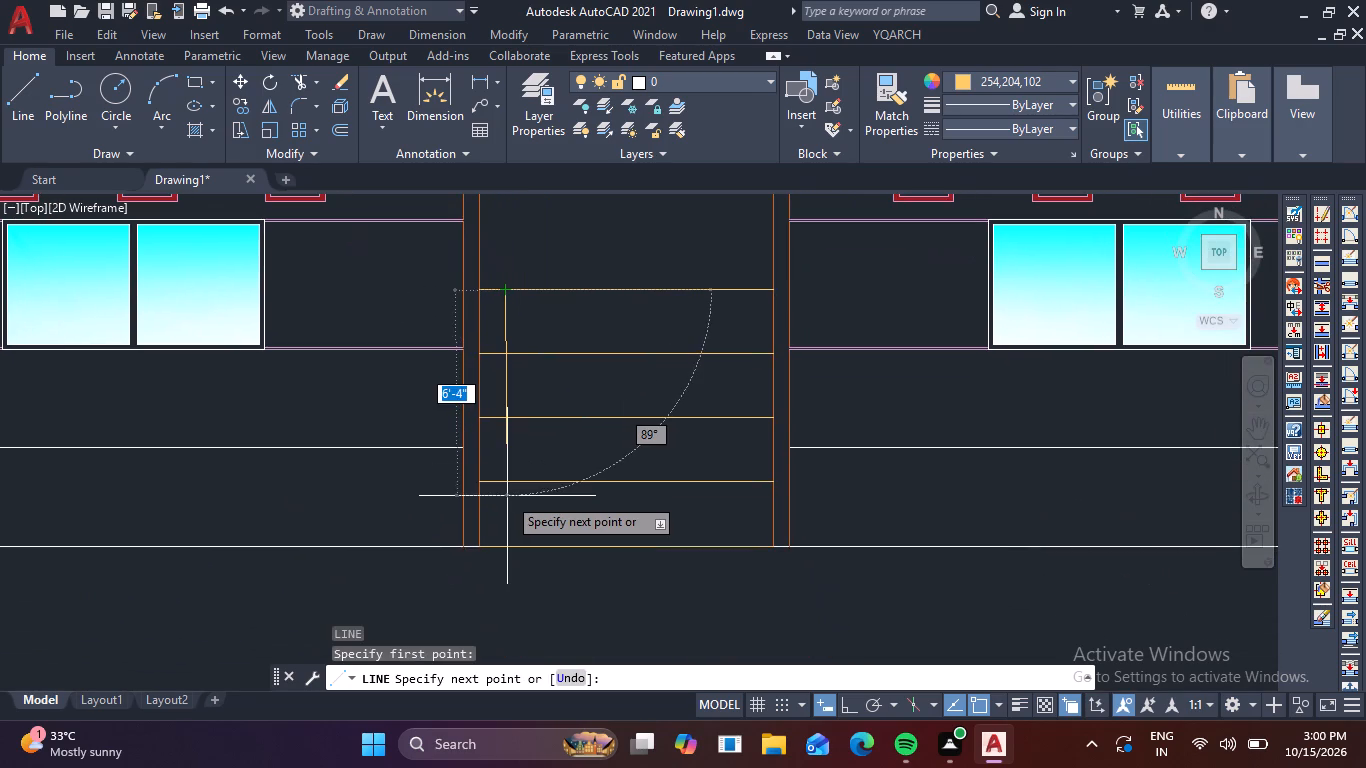
key("F8")
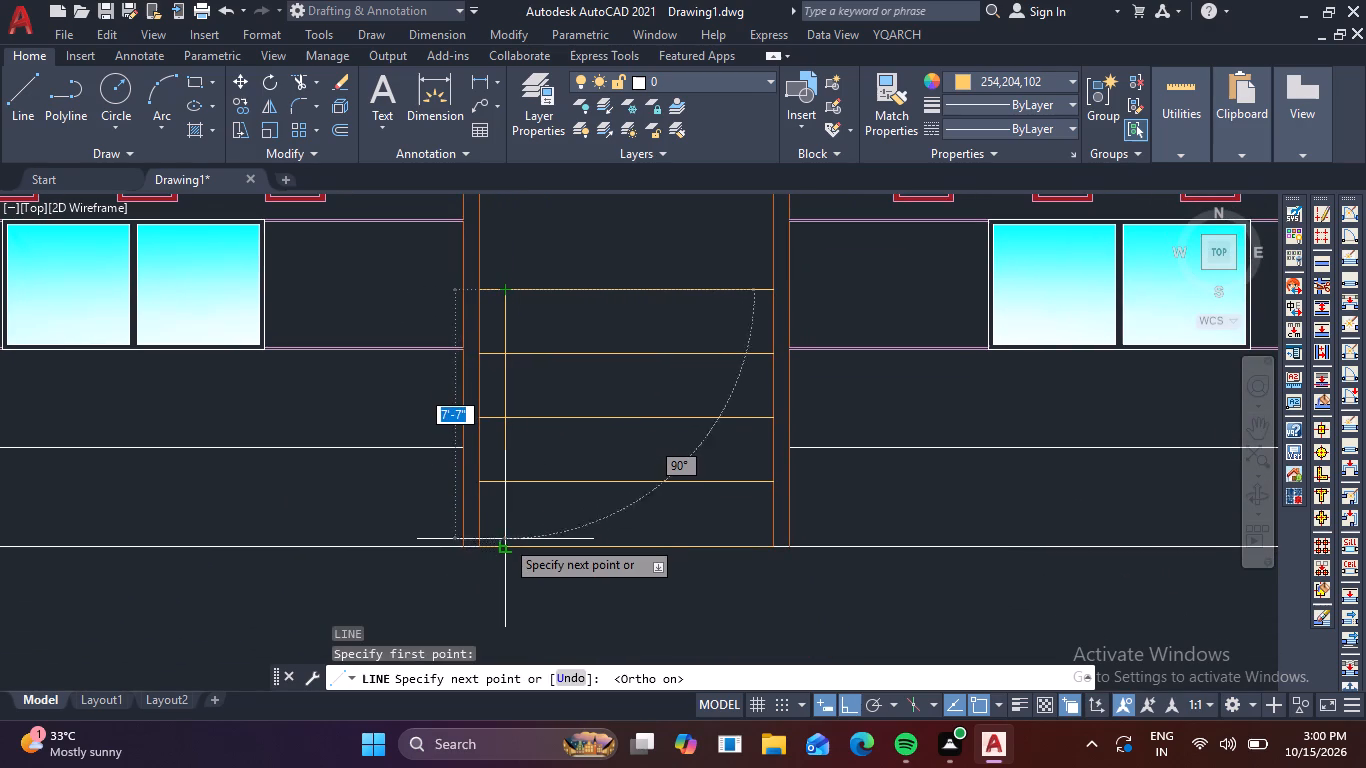
left_click(505, 545)
key("Escape")
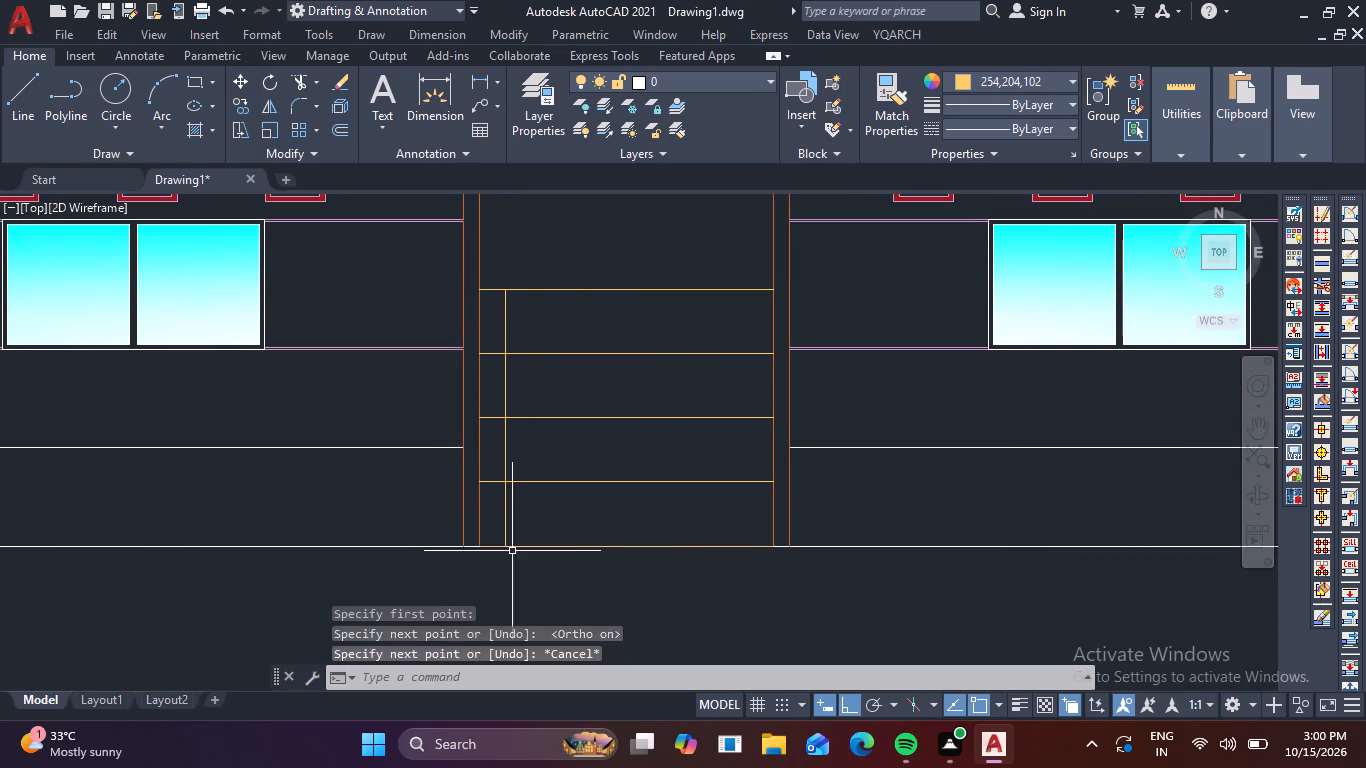
Move the entrance's inner vertical line about 6" closer to the entrance's left edge, keeping it on the ground line.
scroll(508, 513, "up", 1)
left_click(514, 515)
left_click(481, 511)
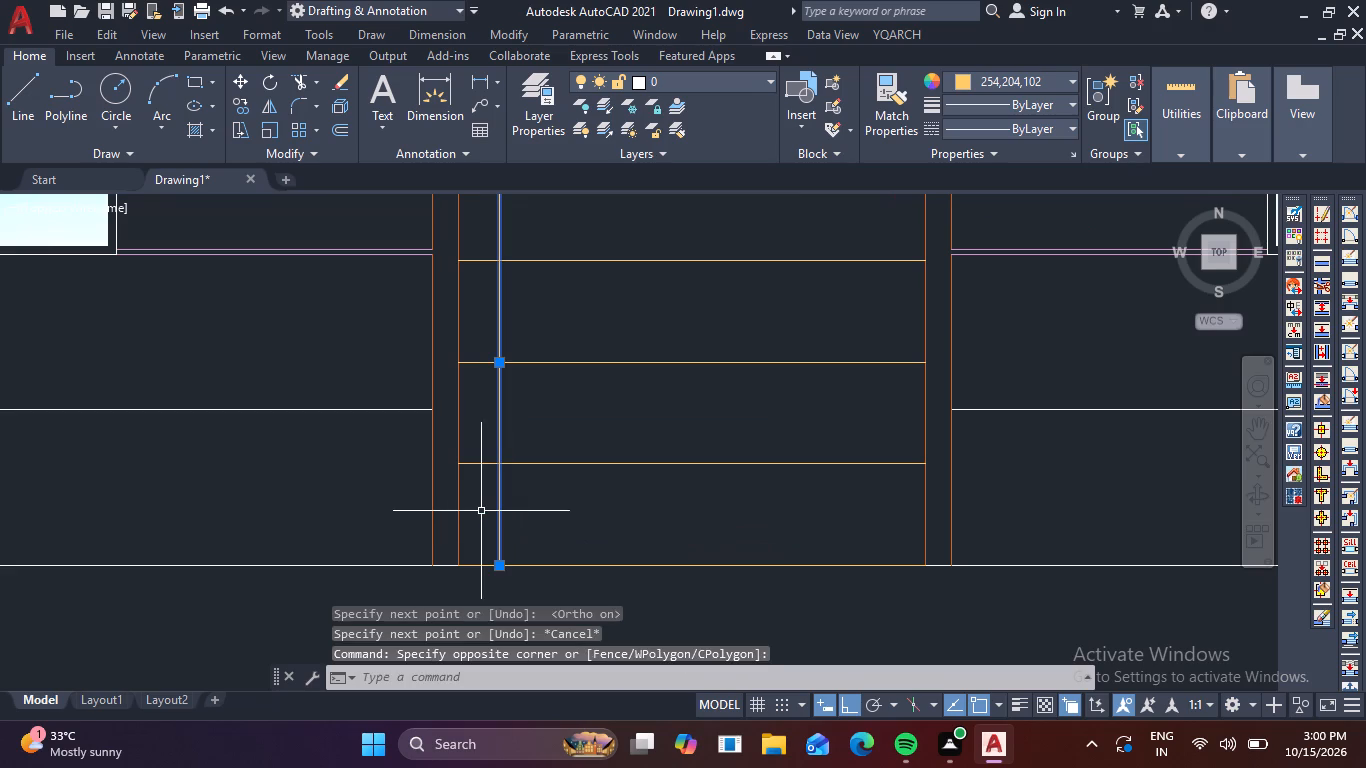
type("m")
key("space")
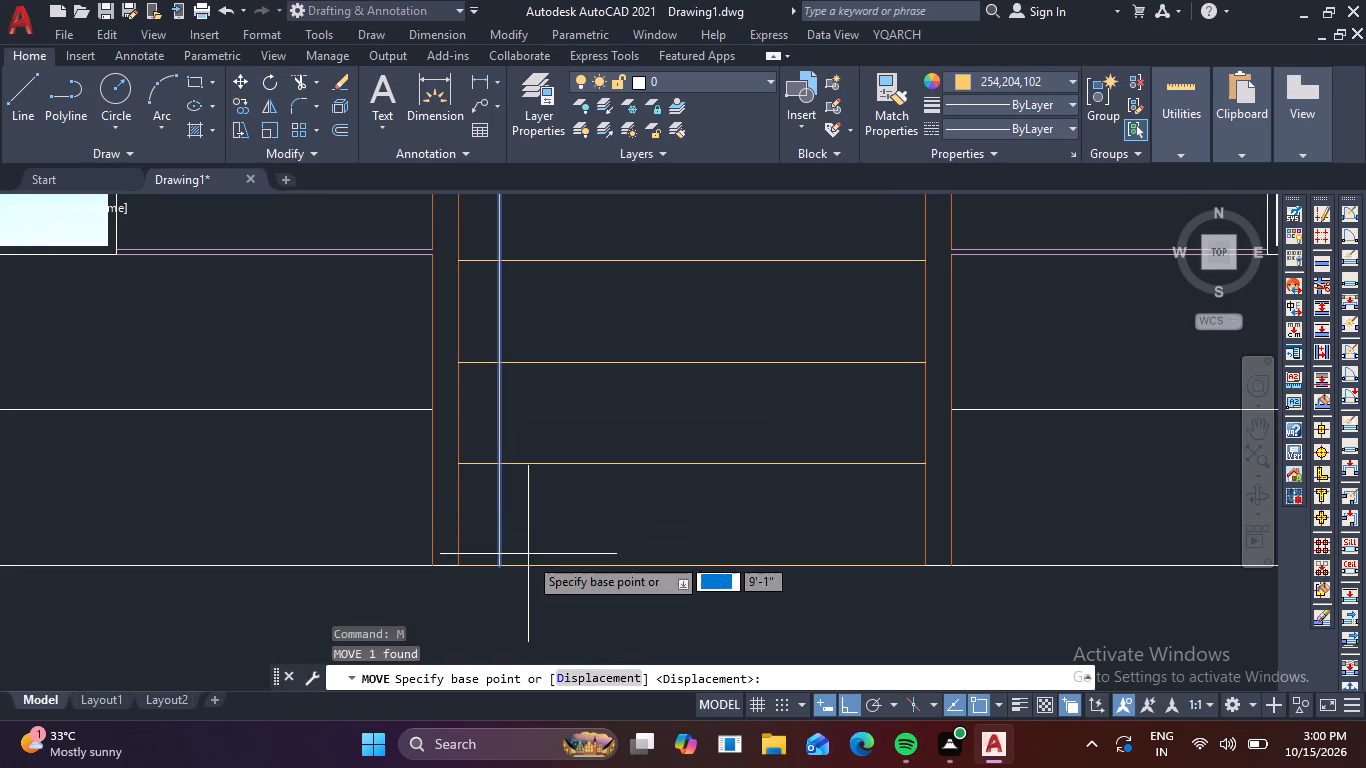
left_click(500, 565)
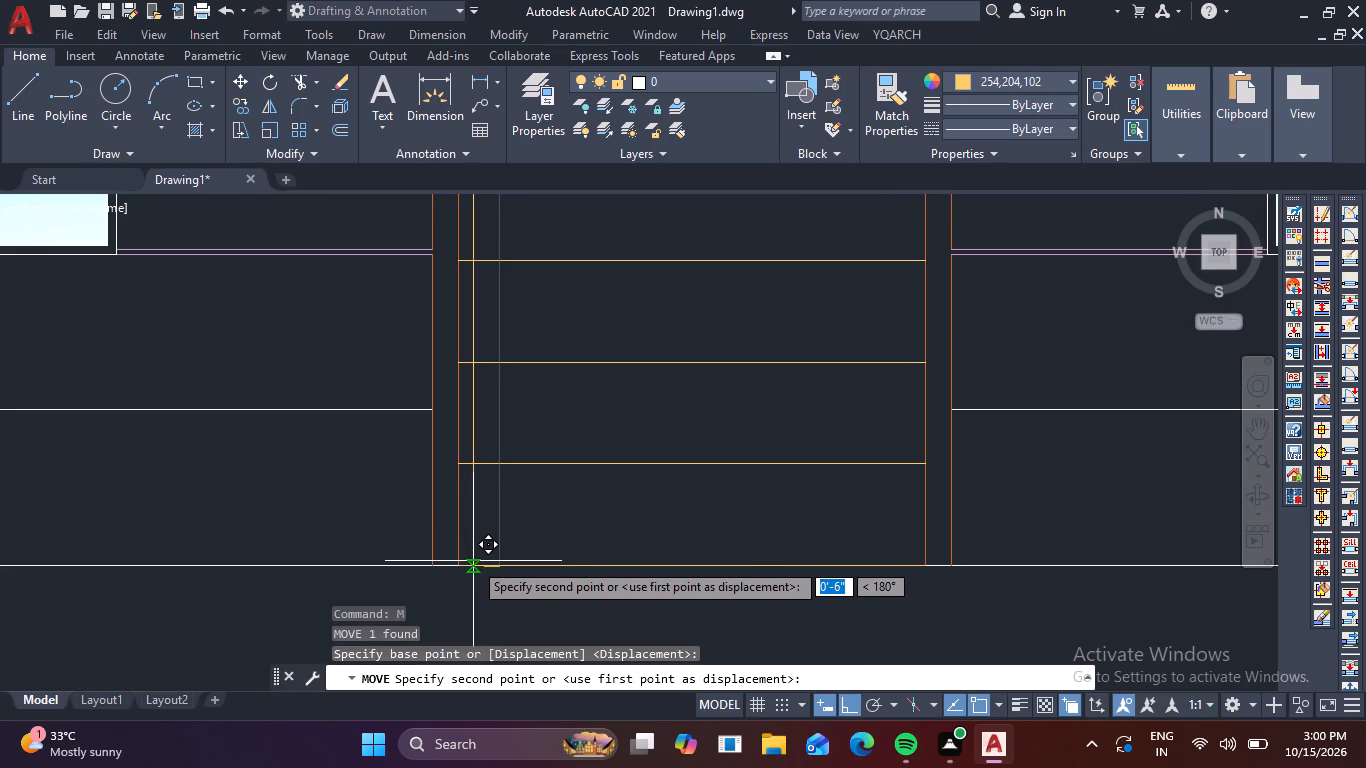
left_click(473, 561)
Copy the entrance's inner vertical line as an array of 20 items fitted up to the entrance's right edge.
left_click(505, 550)
left_click(466, 529)
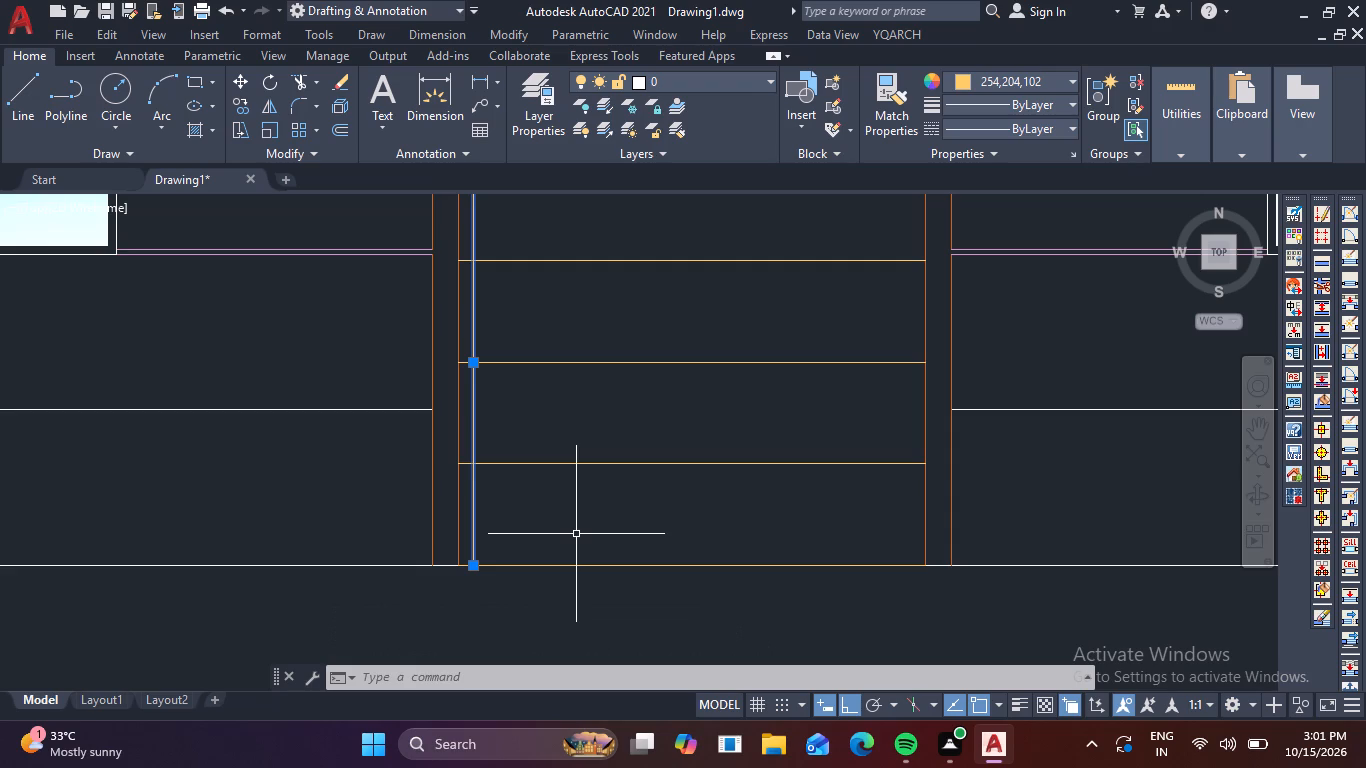
type("co")
key("space")
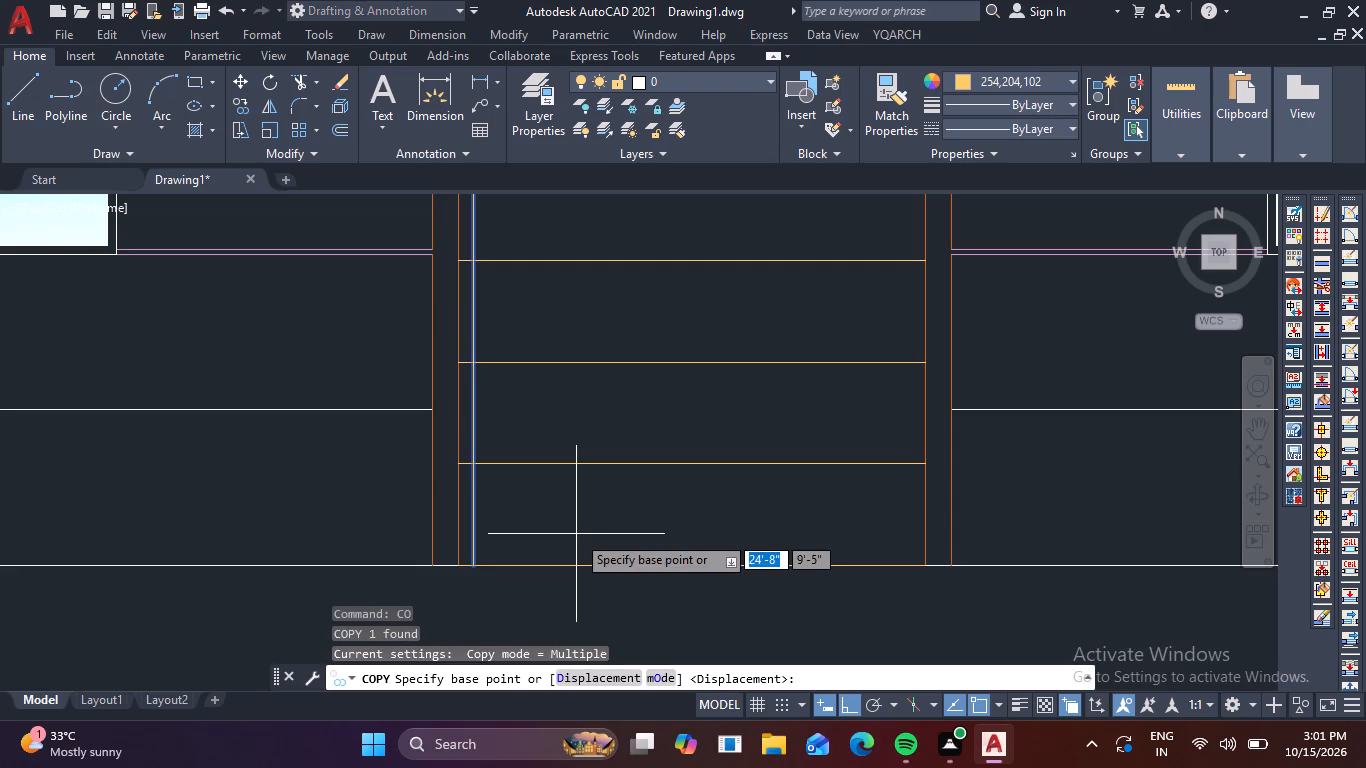
left_click(476, 569)
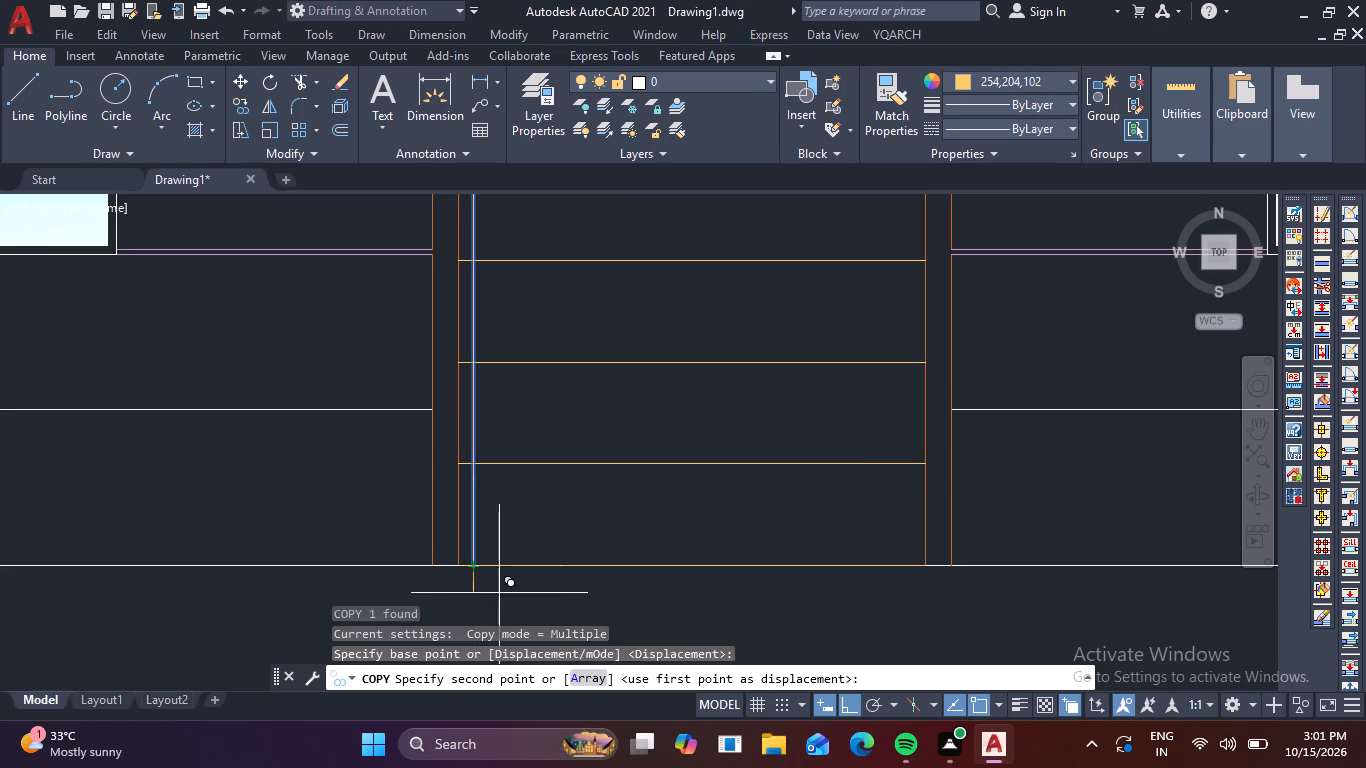
left_click(592, 680)
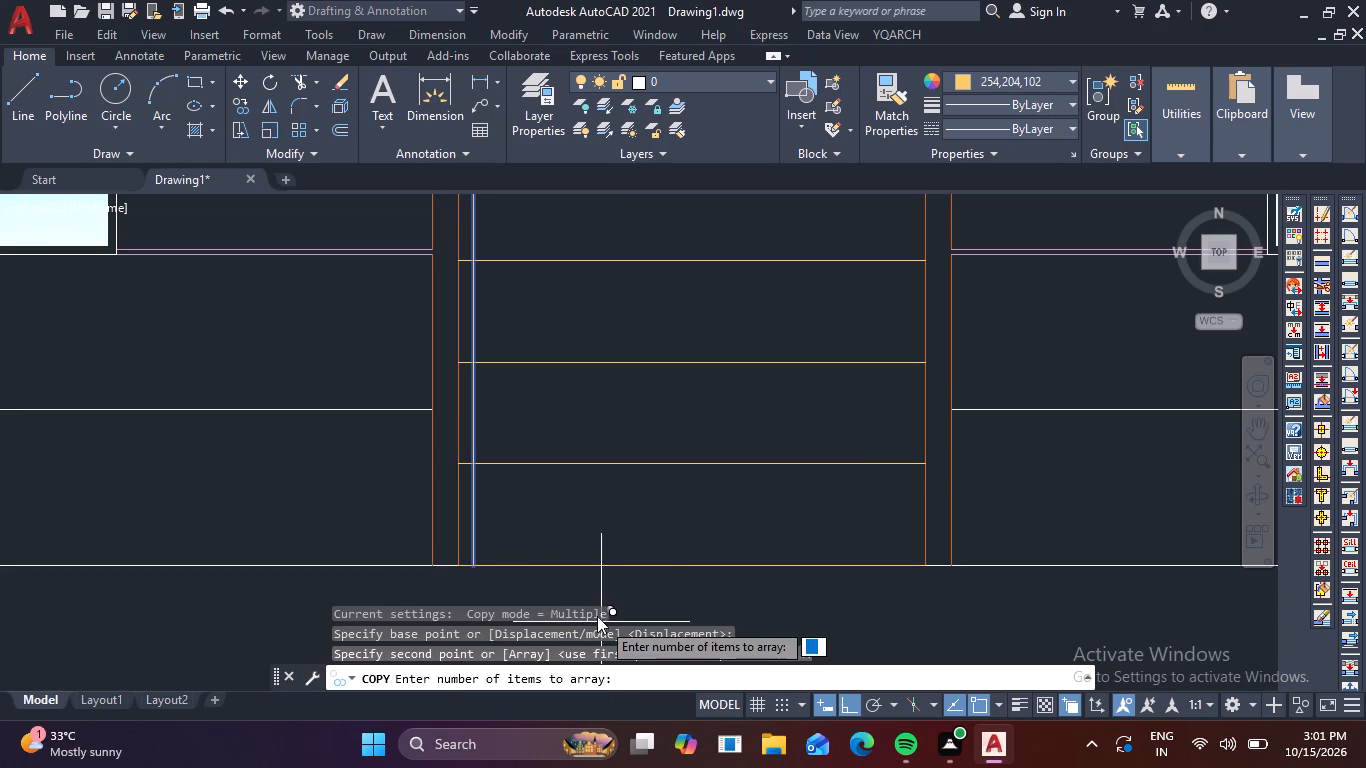
type("20")
key("space")
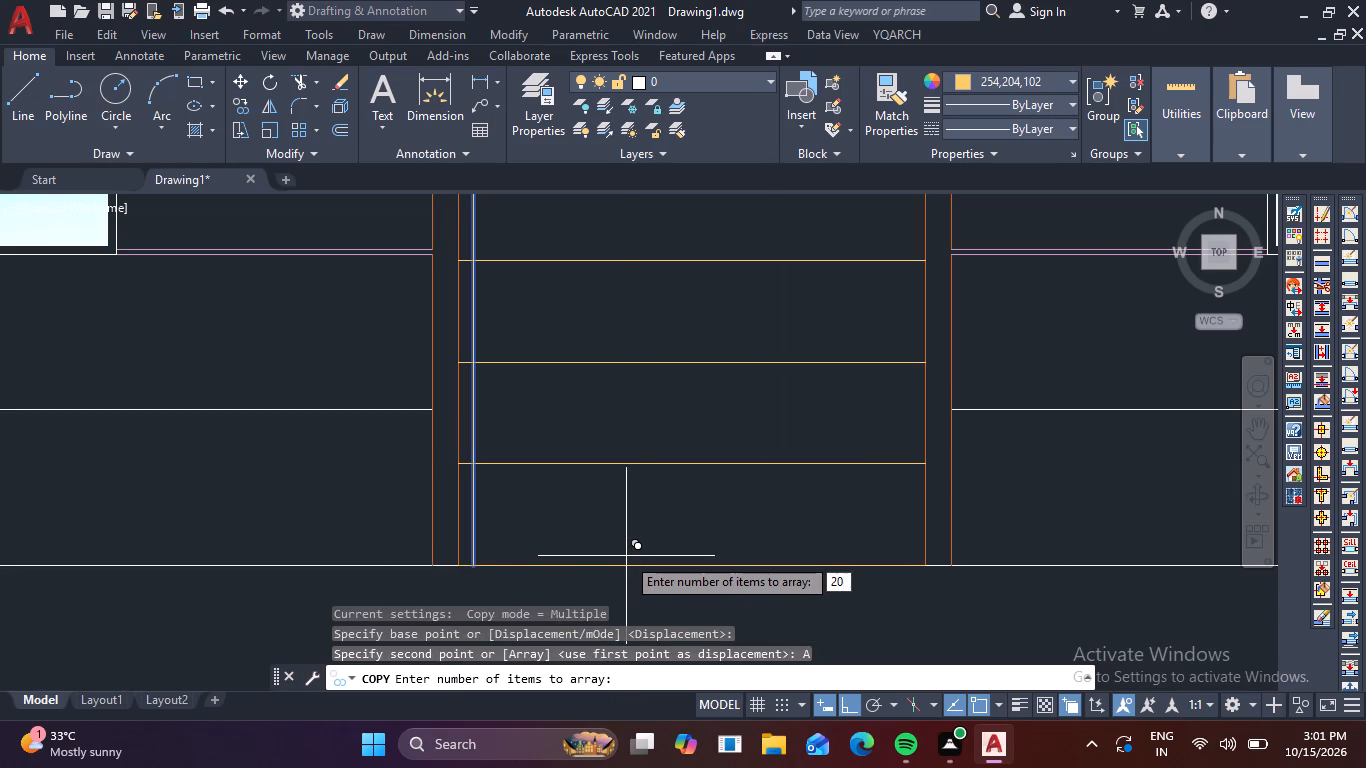
scroll(626, 556, "up", 1)
left_click(583, 680)
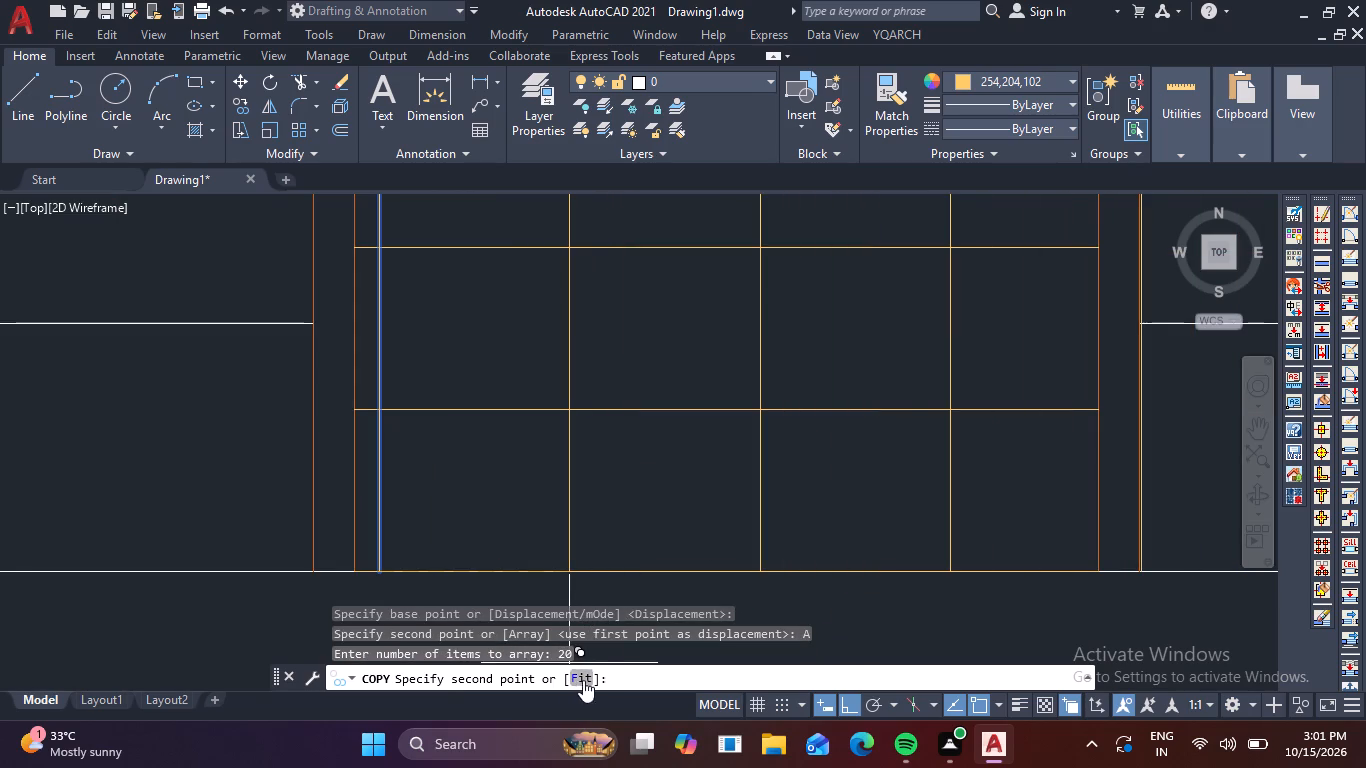
left_click(1092, 570)
key("Escape")
scroll(945, 596, "down", 2)
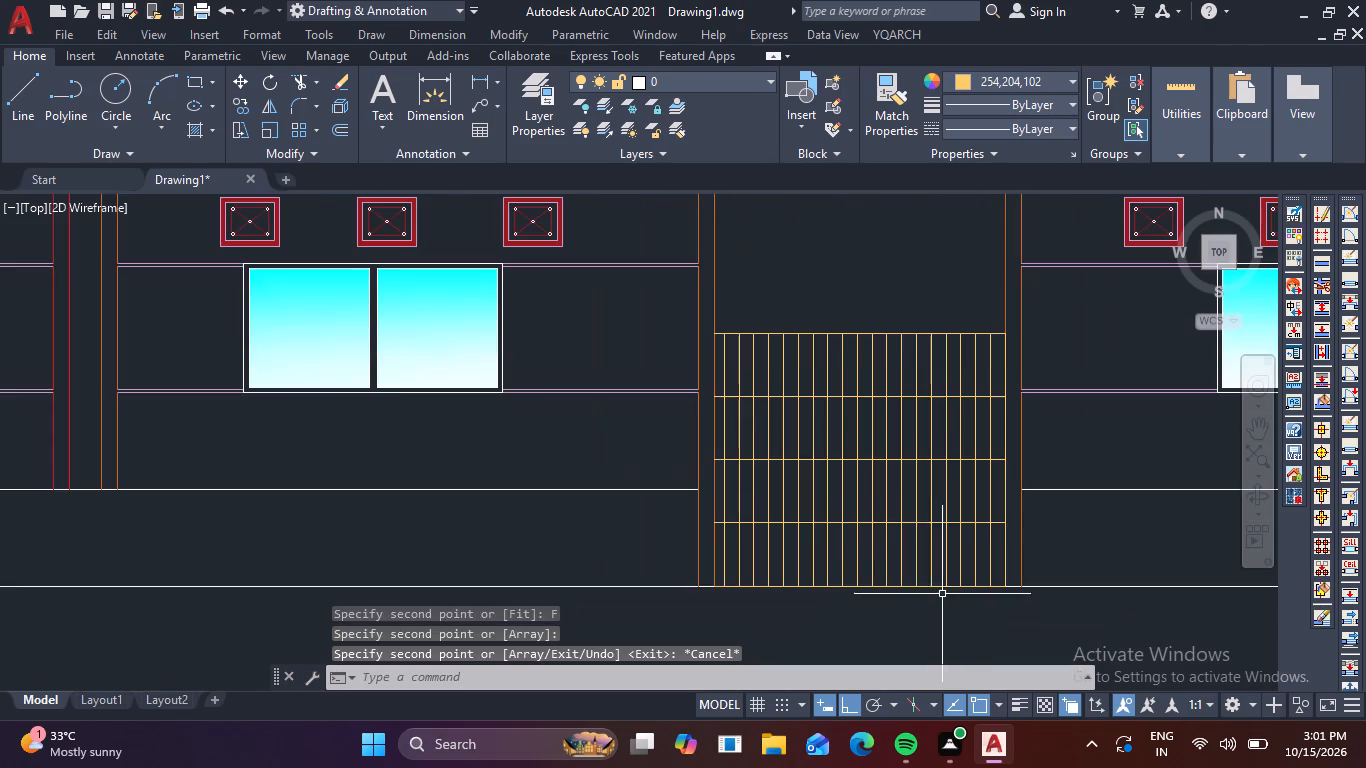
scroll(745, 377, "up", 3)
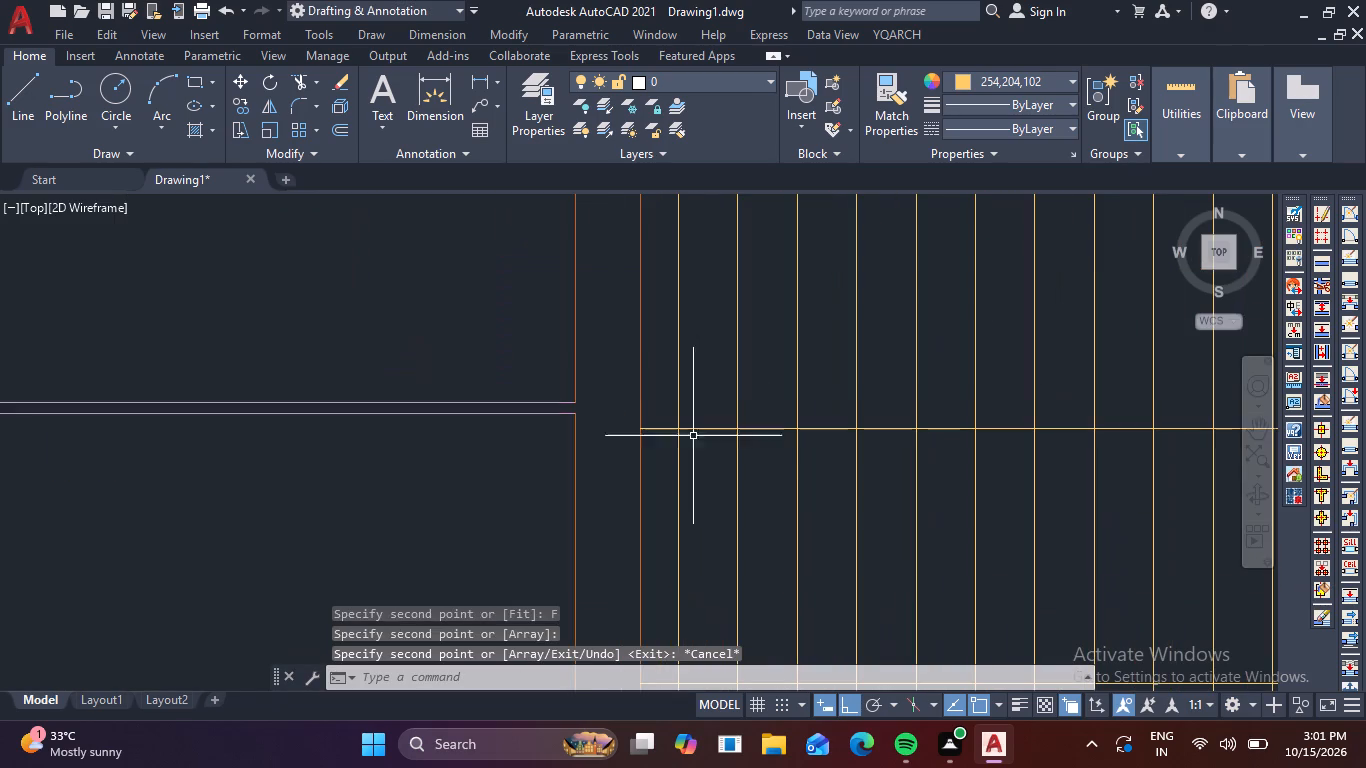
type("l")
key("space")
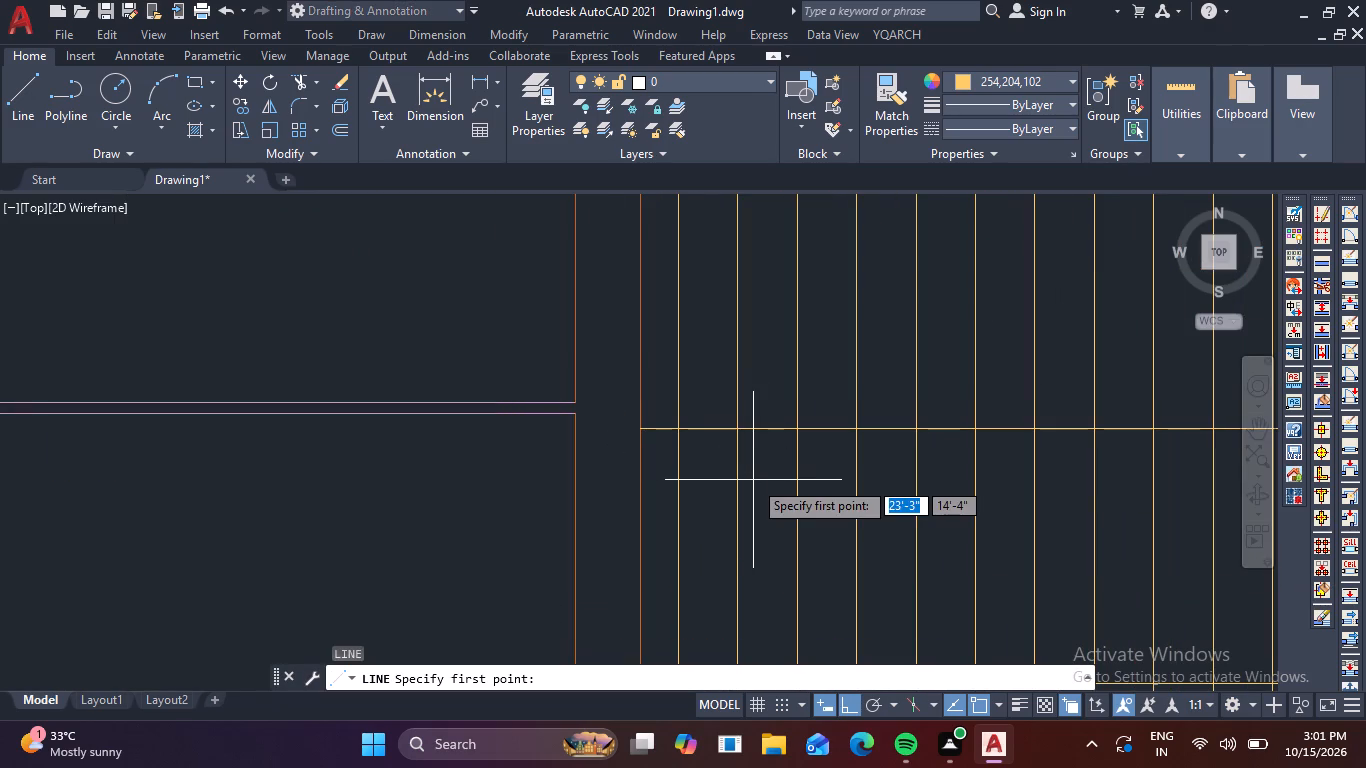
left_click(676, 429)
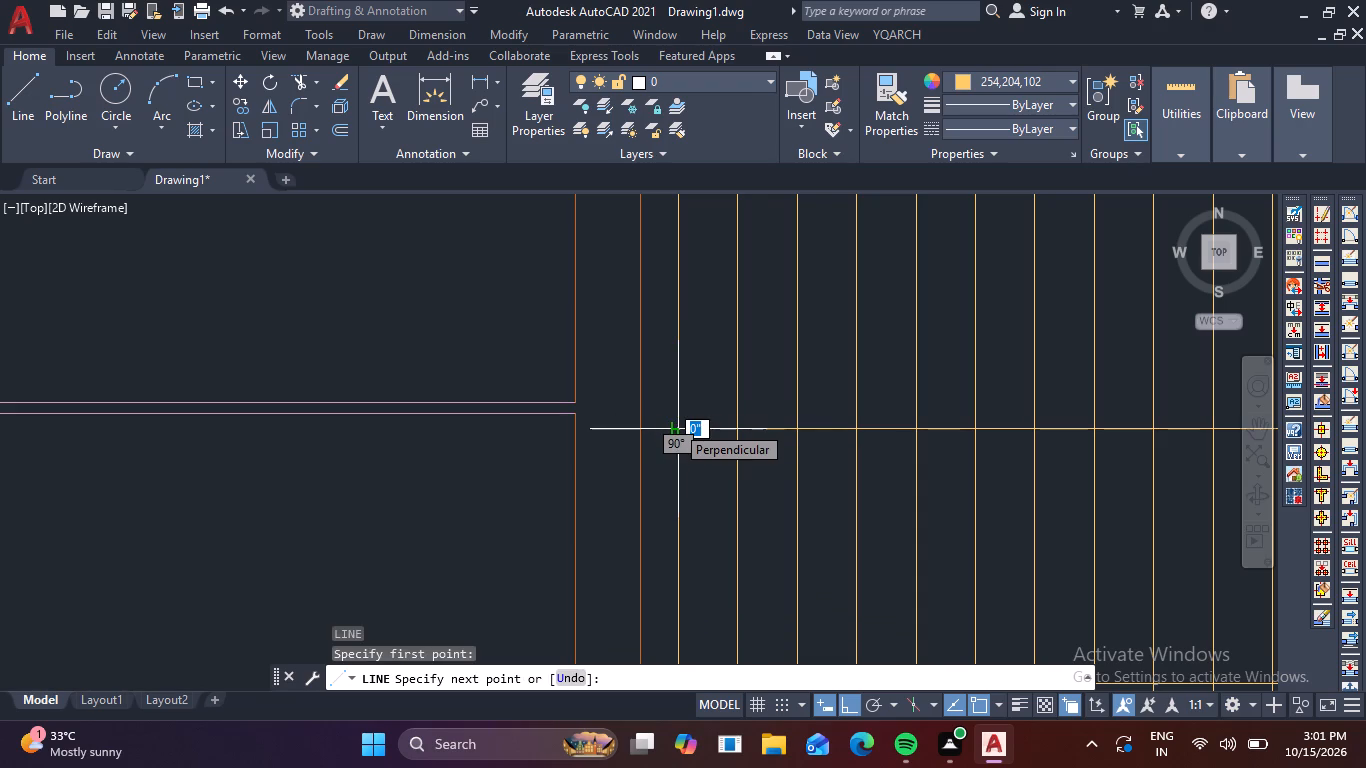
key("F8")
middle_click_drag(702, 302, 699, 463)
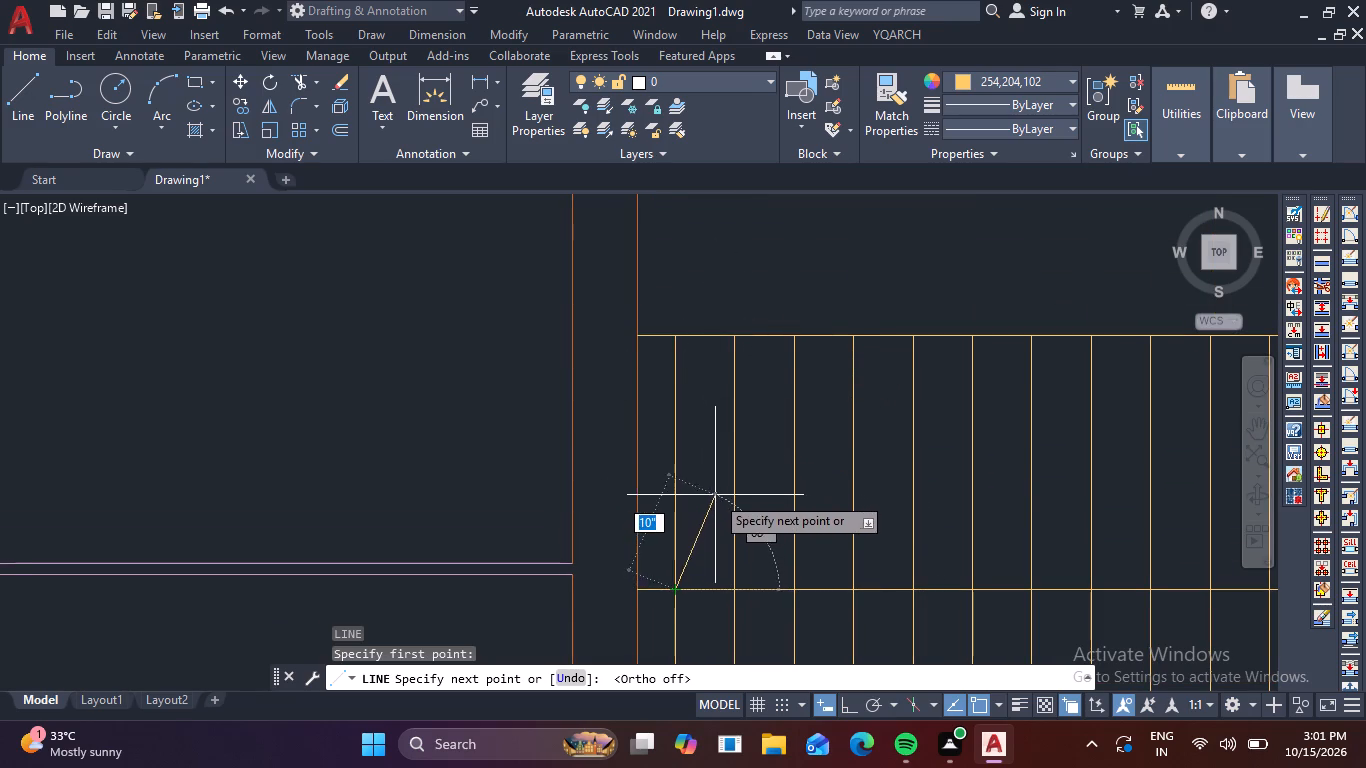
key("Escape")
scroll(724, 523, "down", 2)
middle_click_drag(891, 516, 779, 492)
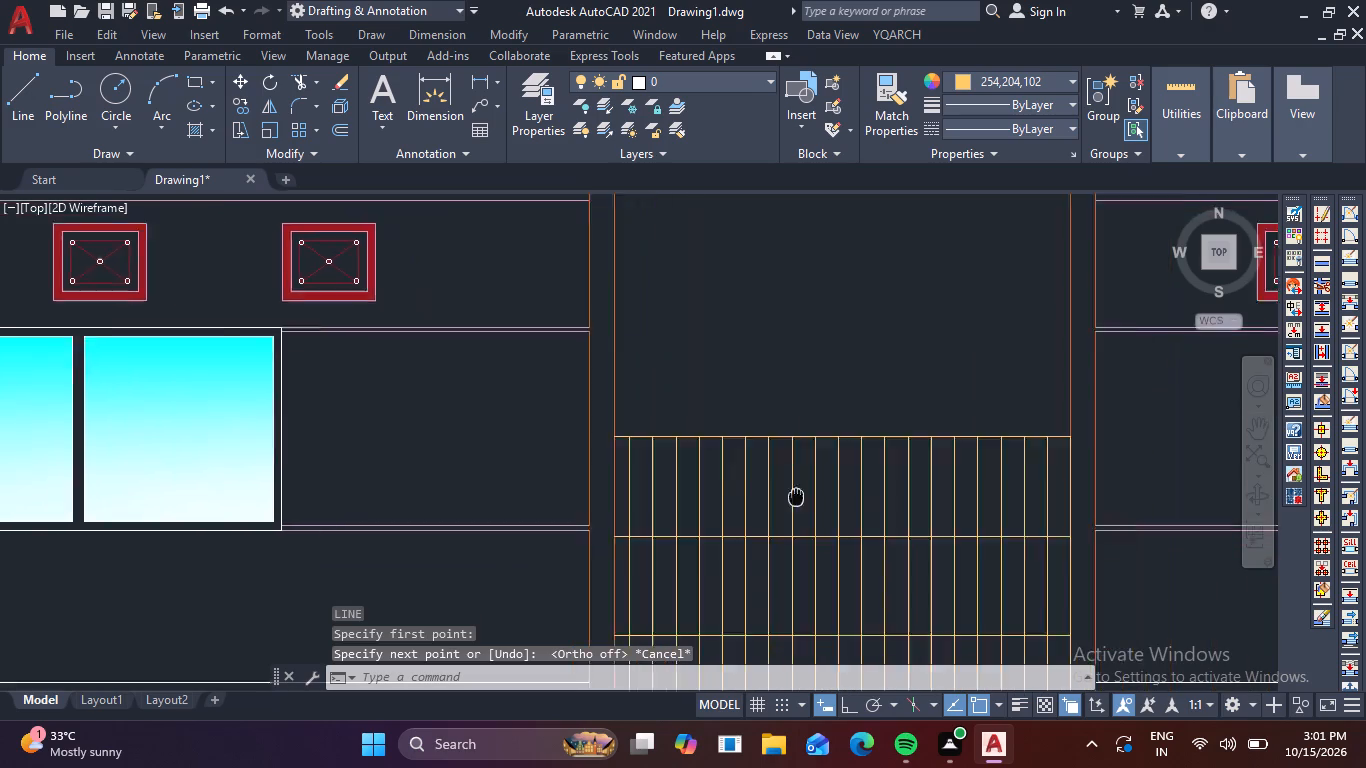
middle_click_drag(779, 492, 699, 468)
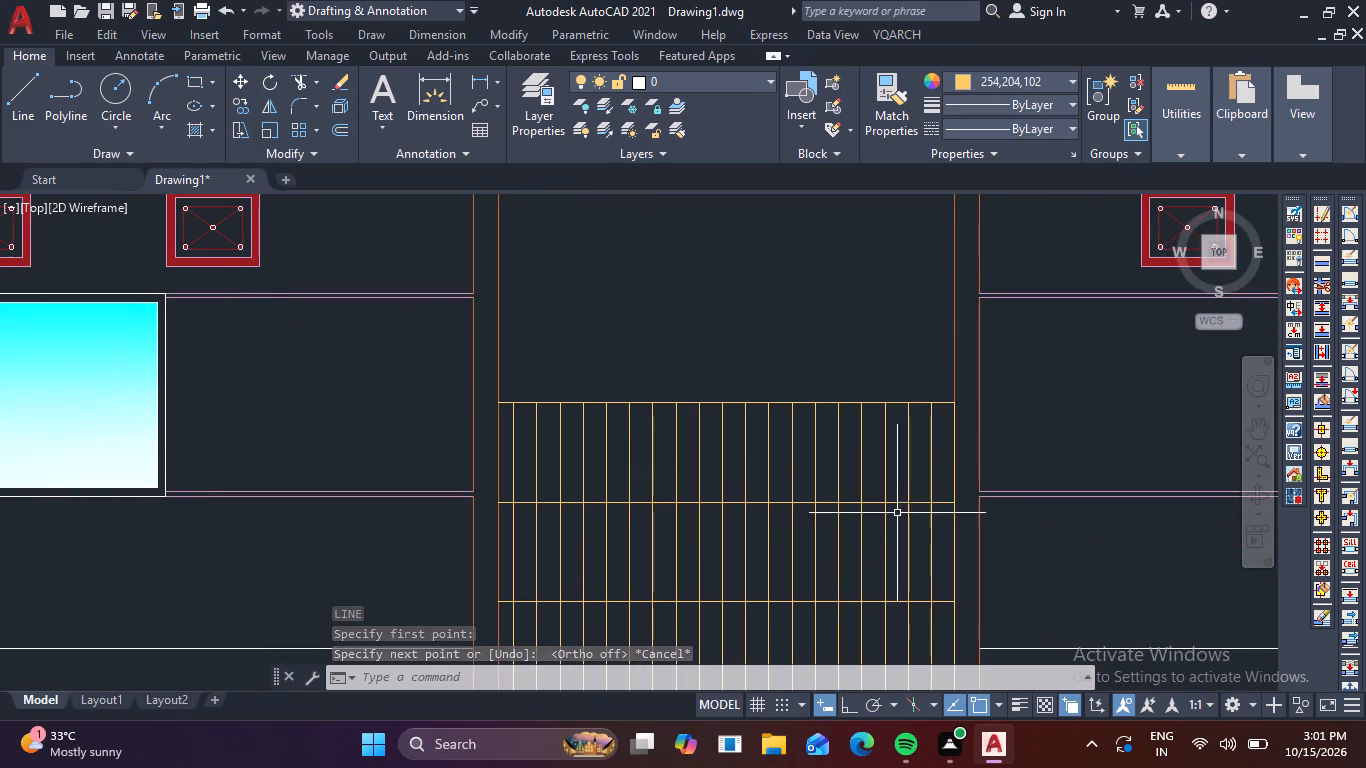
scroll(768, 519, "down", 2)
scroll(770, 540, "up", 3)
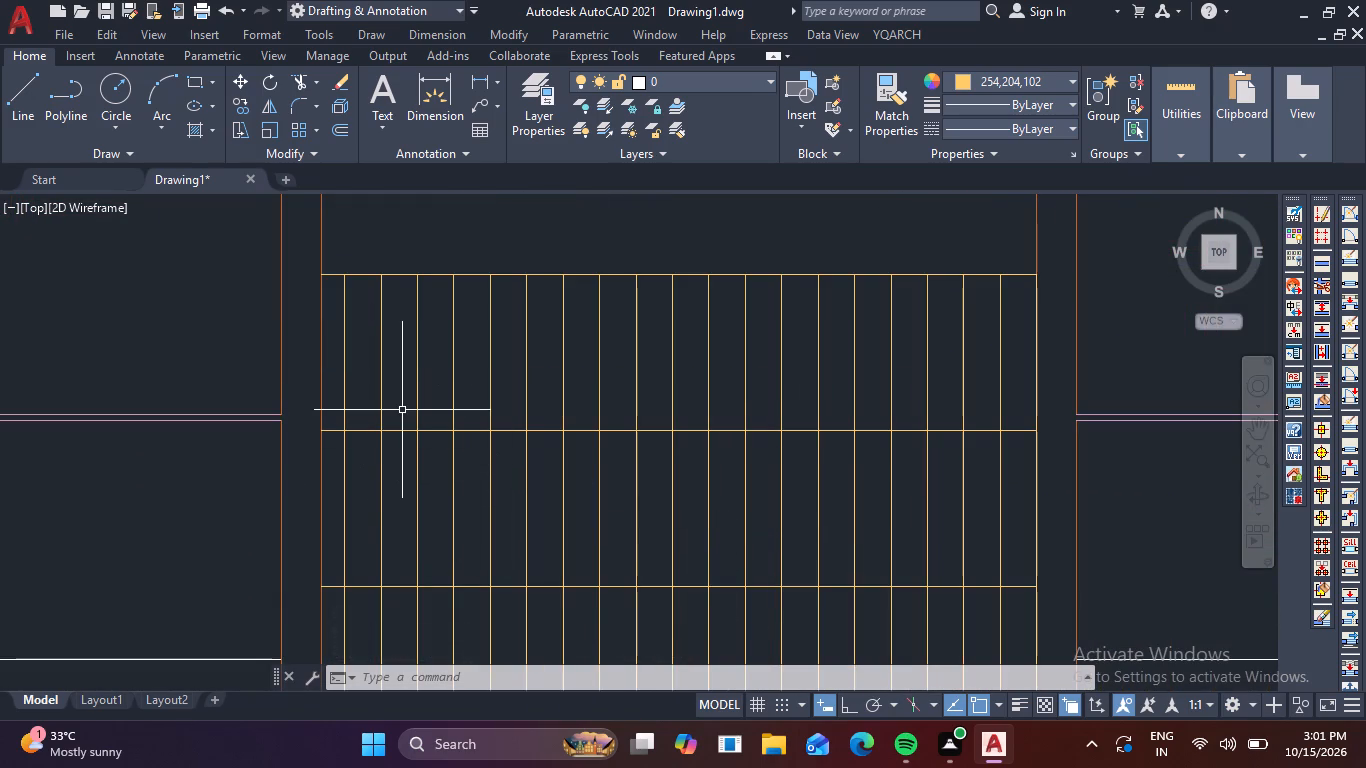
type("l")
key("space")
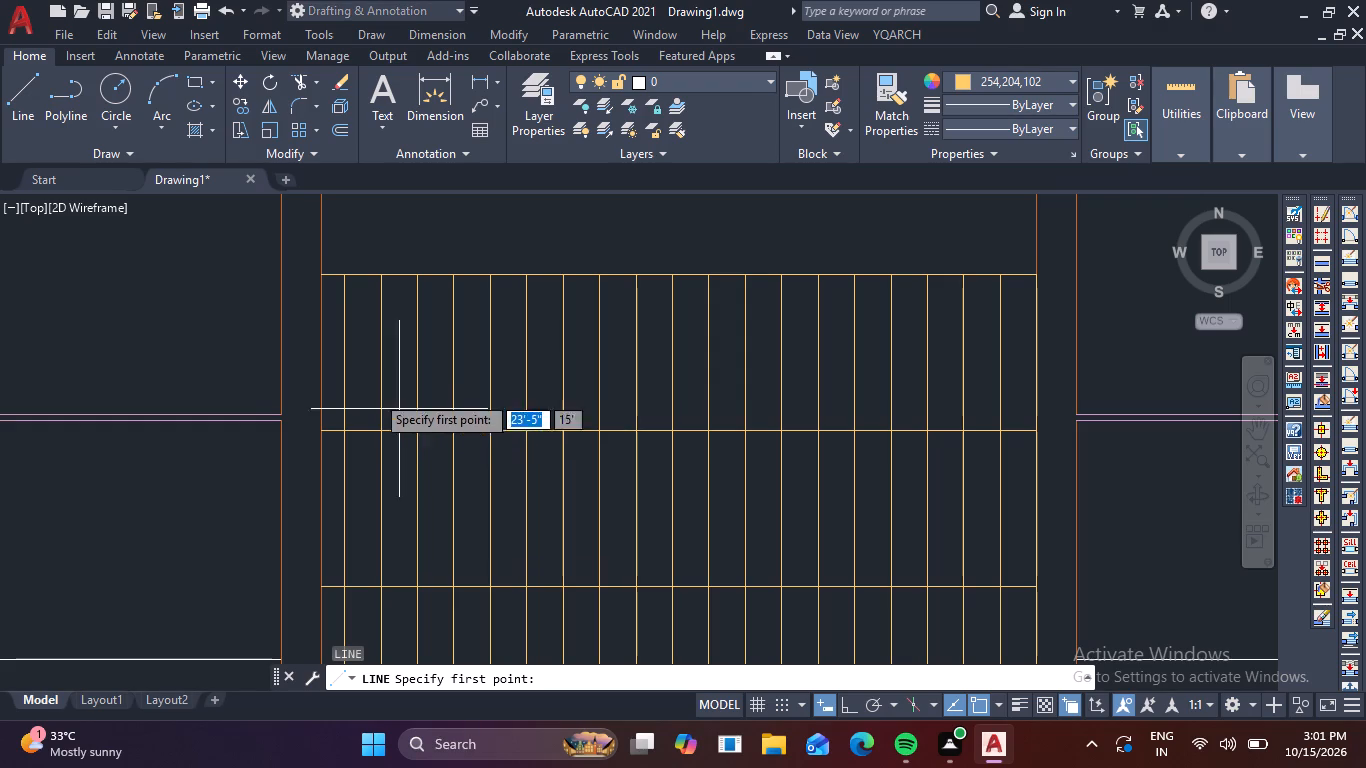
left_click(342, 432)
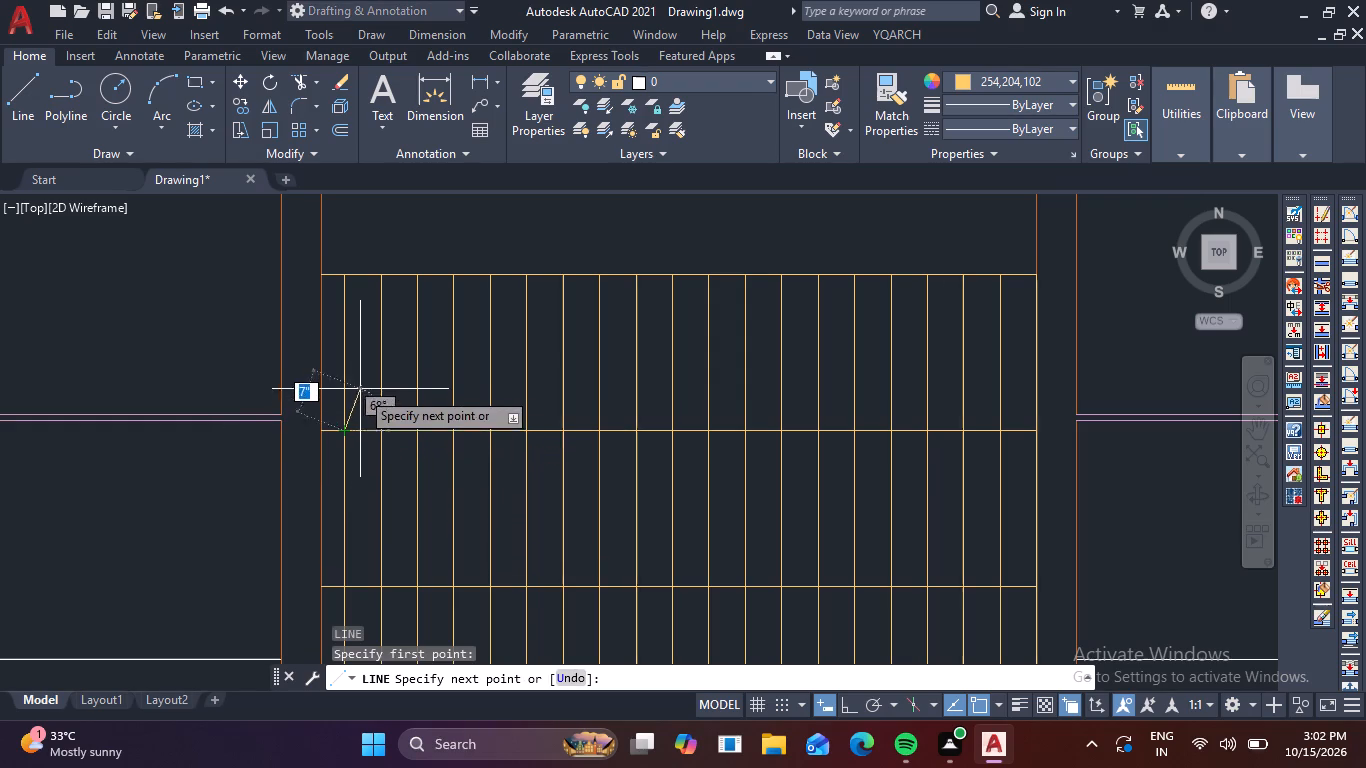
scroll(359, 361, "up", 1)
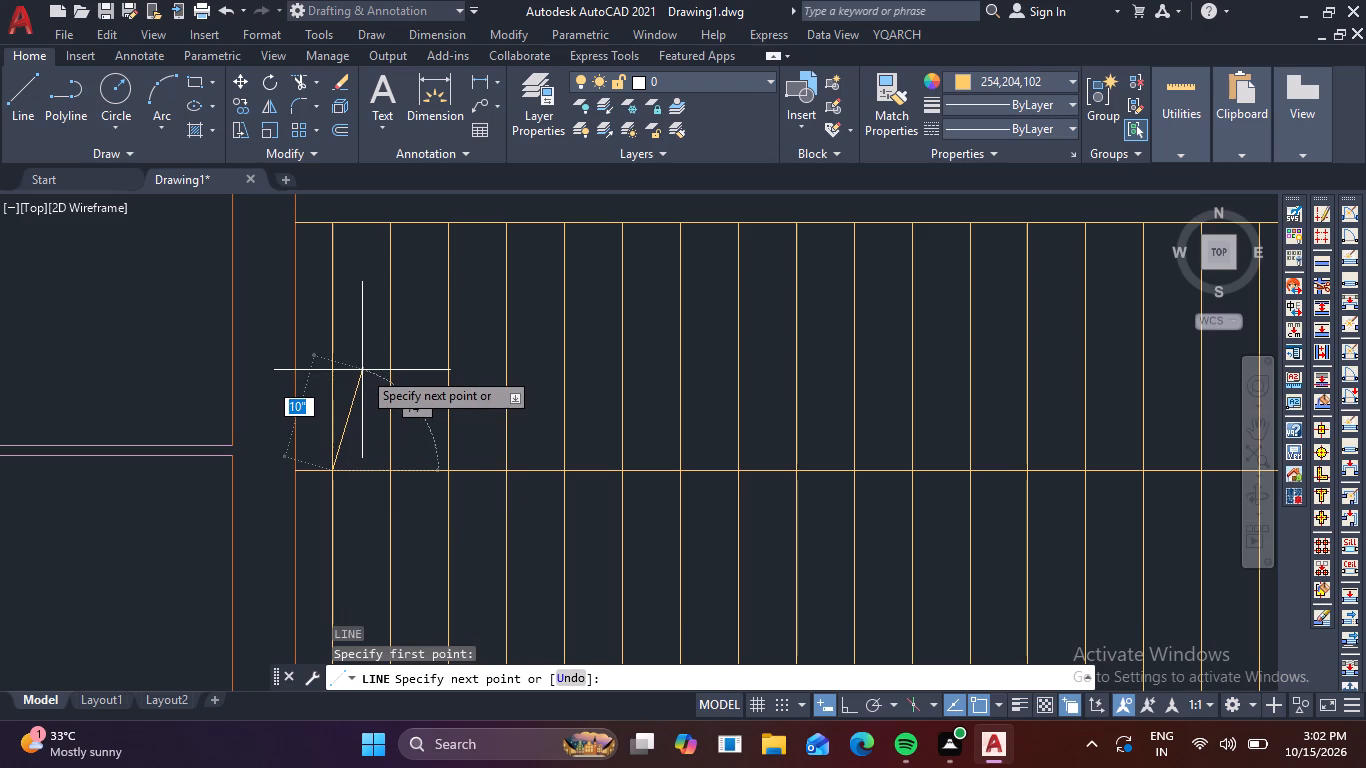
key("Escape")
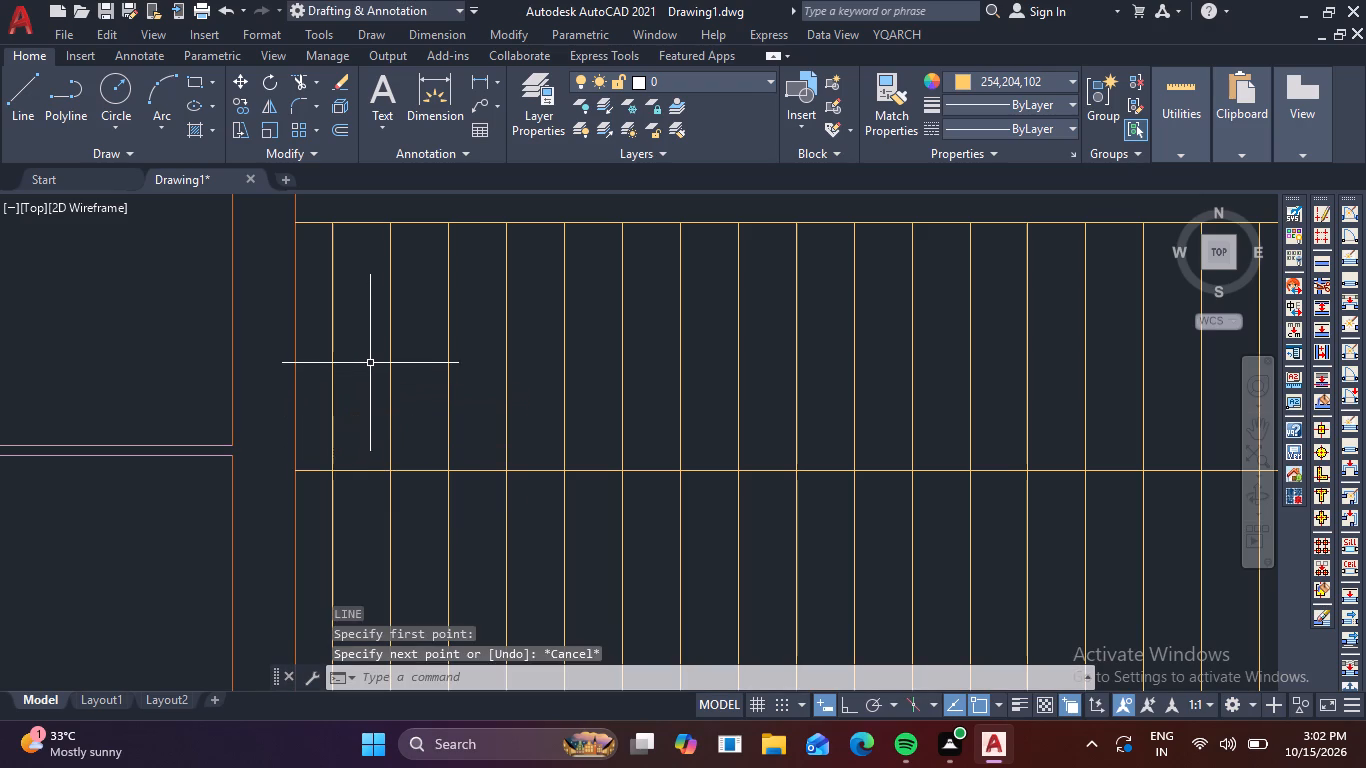
Draw a rectangle about 5" by 2' over the top-row grid cell between the first two inner vertical lines.
left_click(198, 78)
left_click(333, 227)
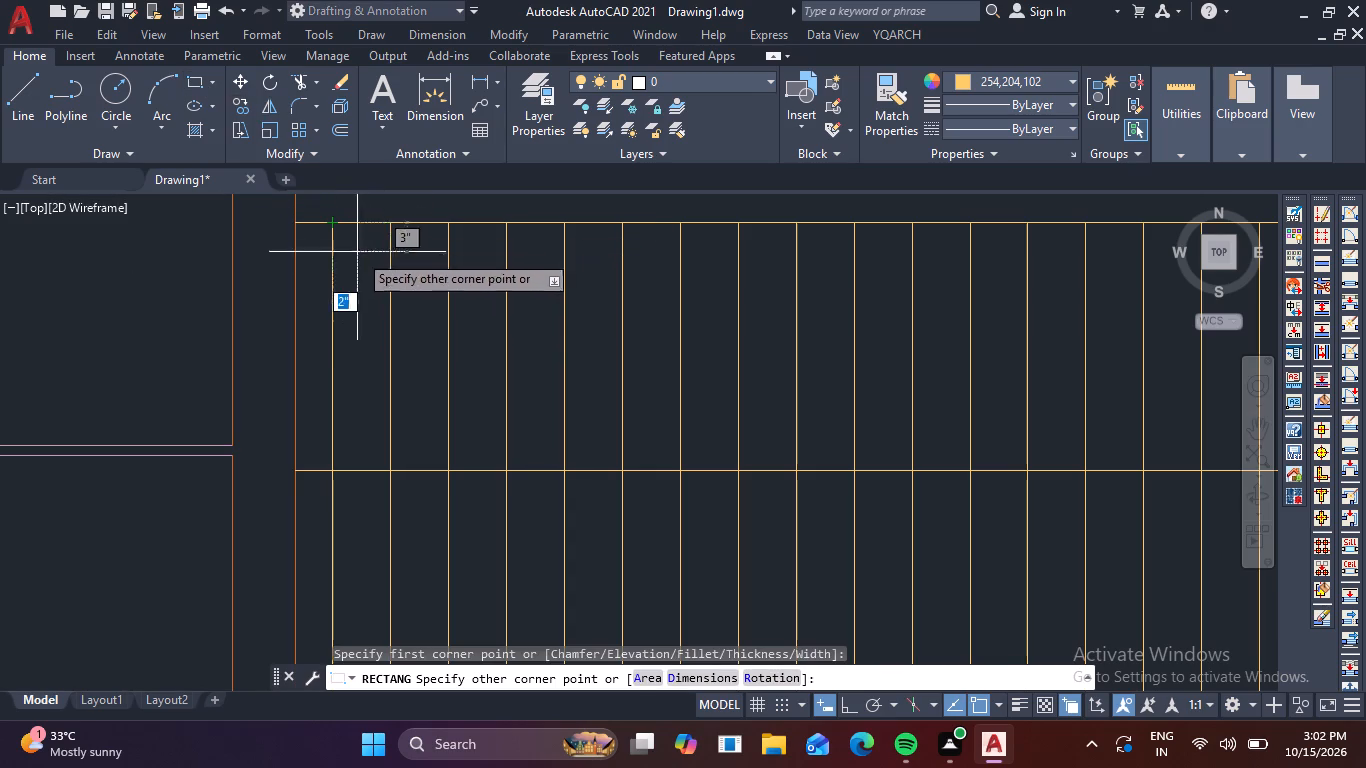
left_click(393, 475)
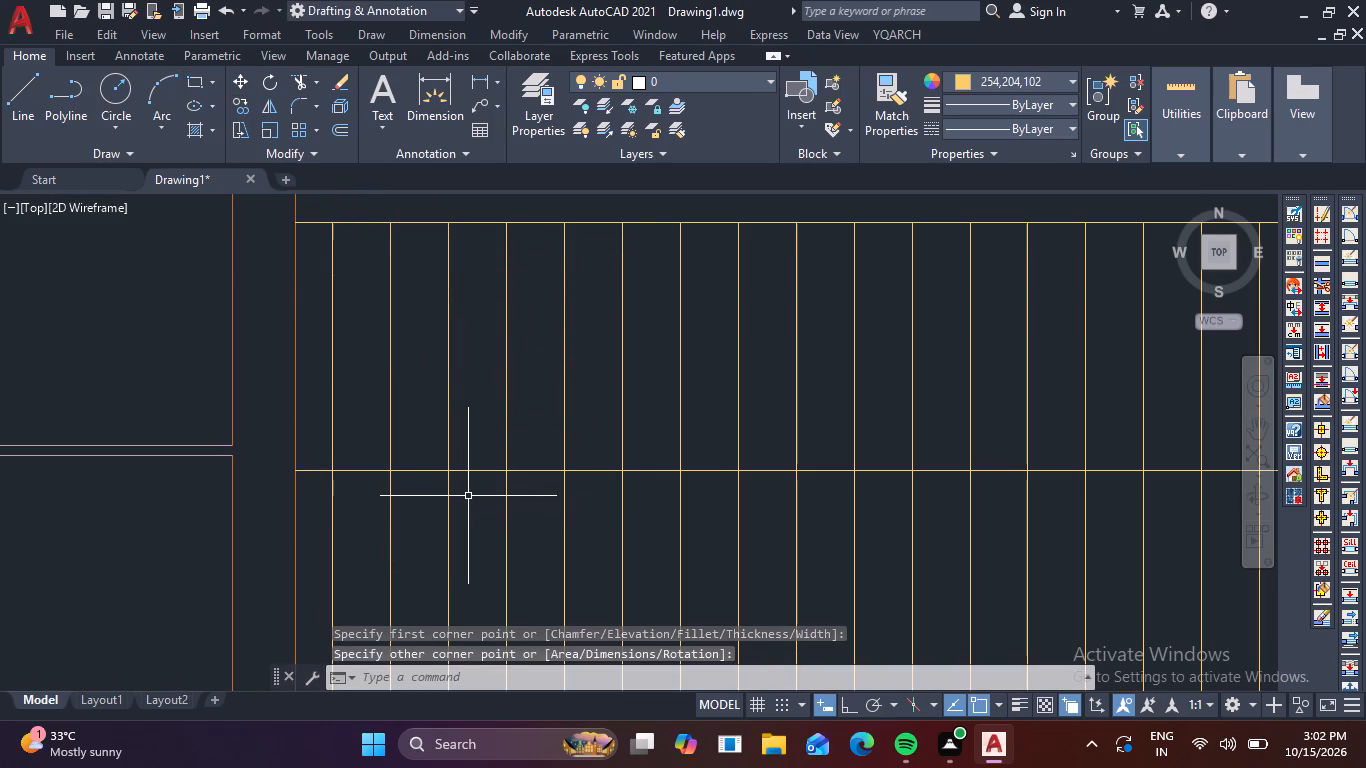
Draw a horizontal line across the new rectangle, joining the midpoints of its two long sides.
type("l")
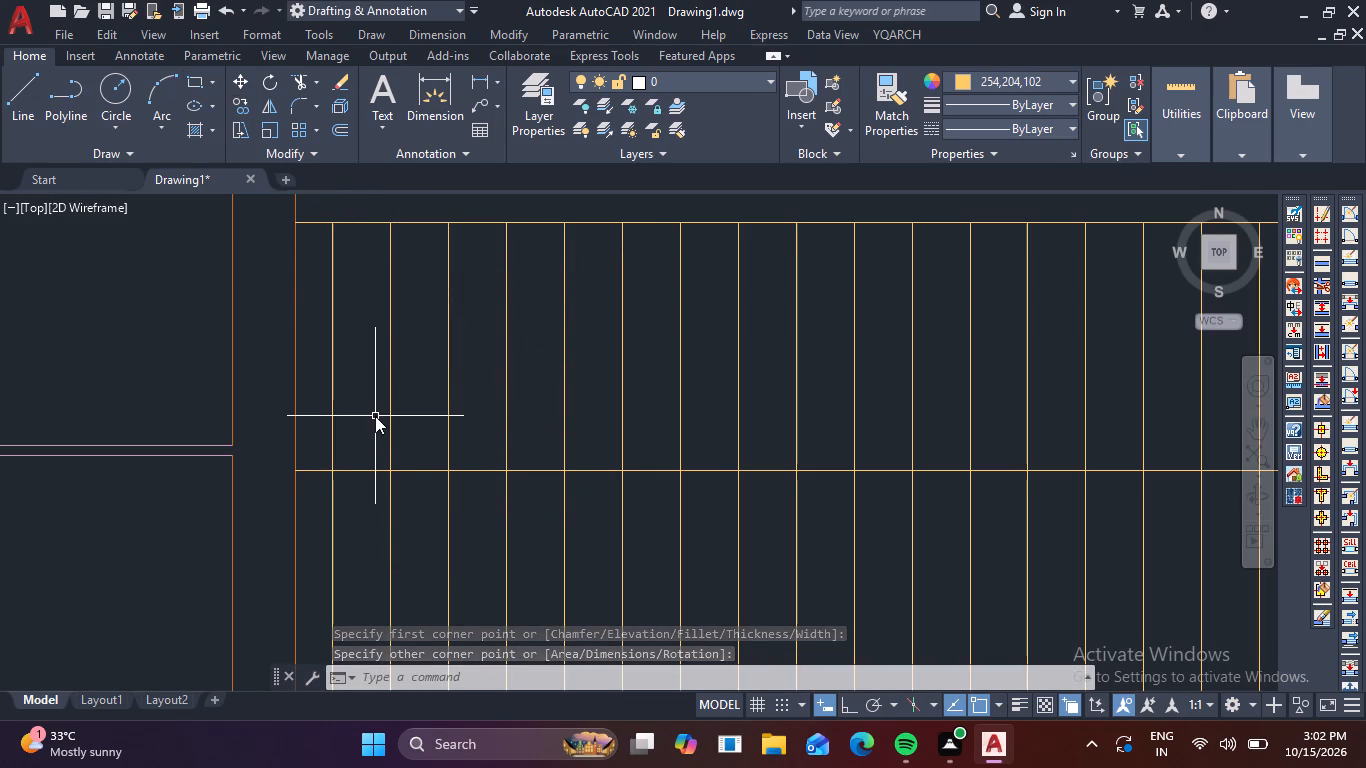
key("space")
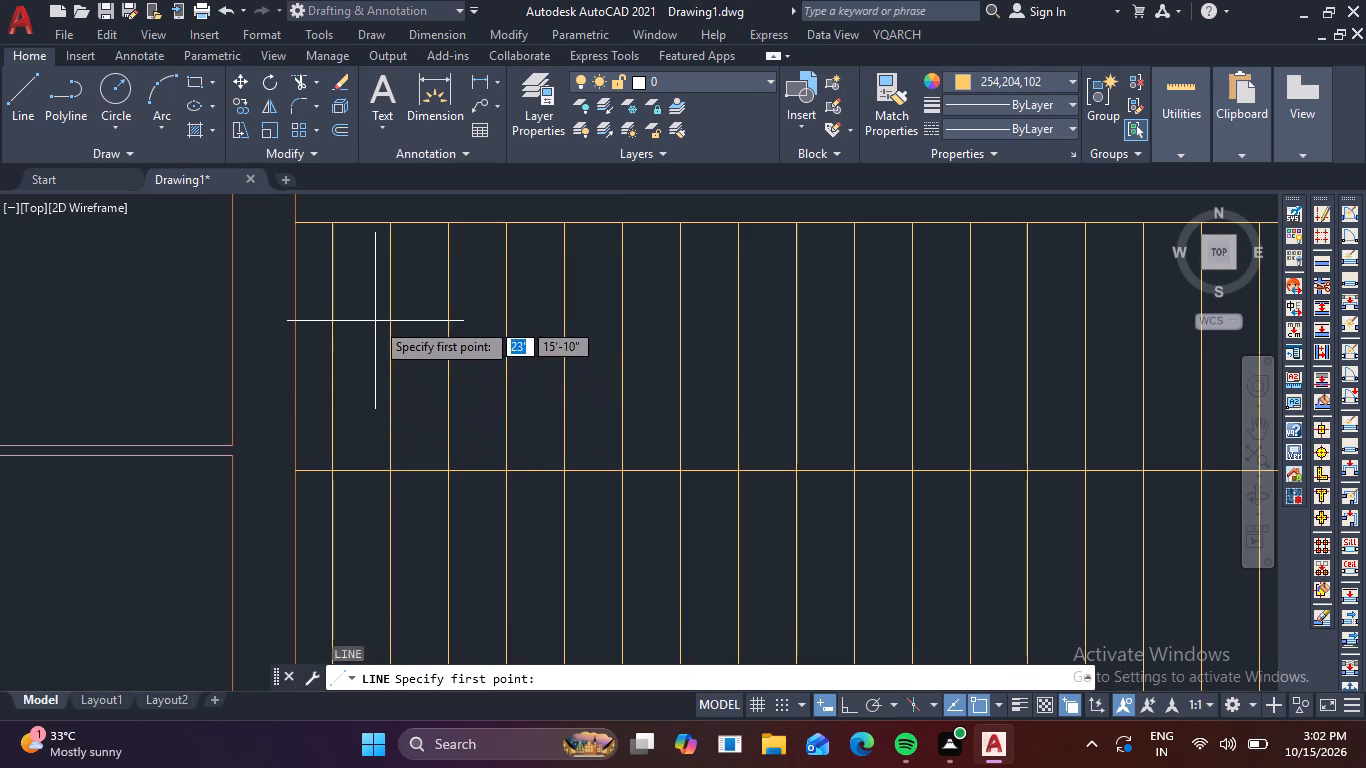
left_click(393, 347)
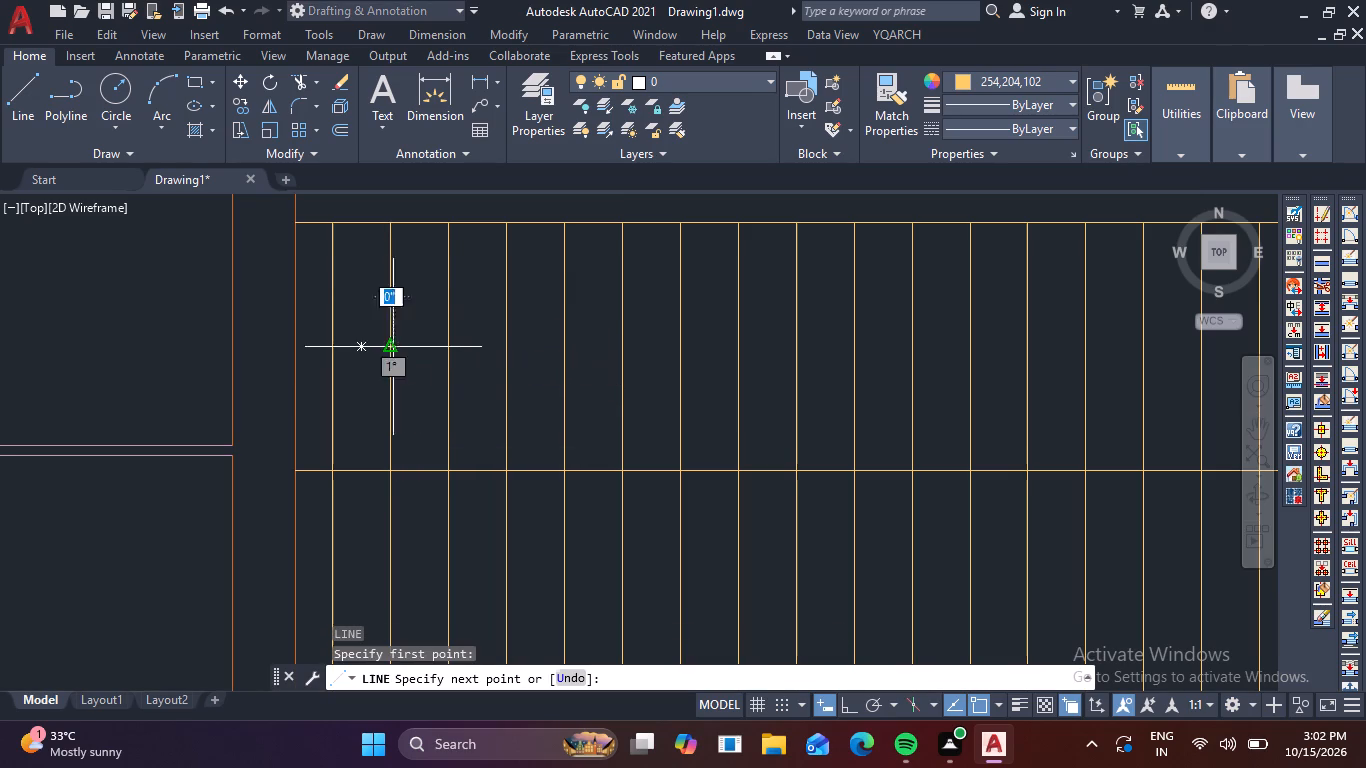
left_click(336, 347)
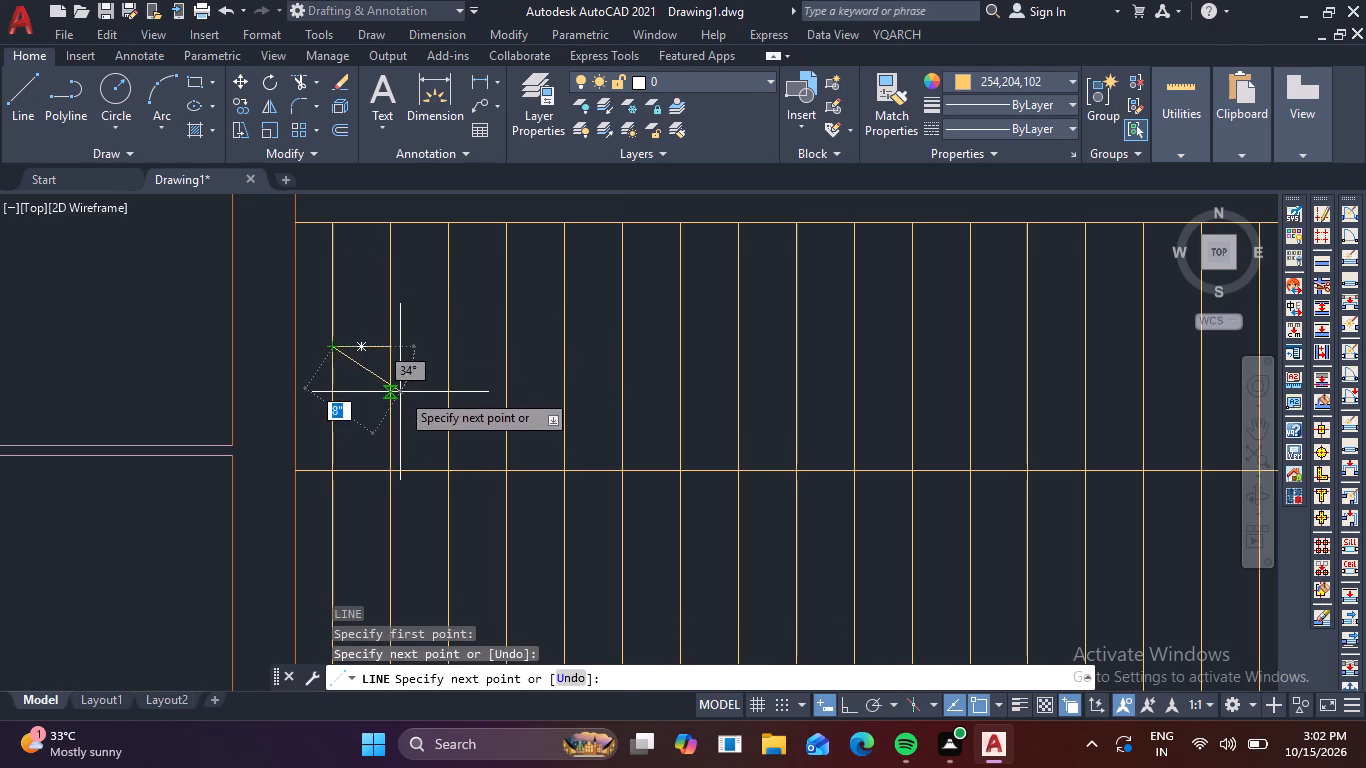
key("Escape")
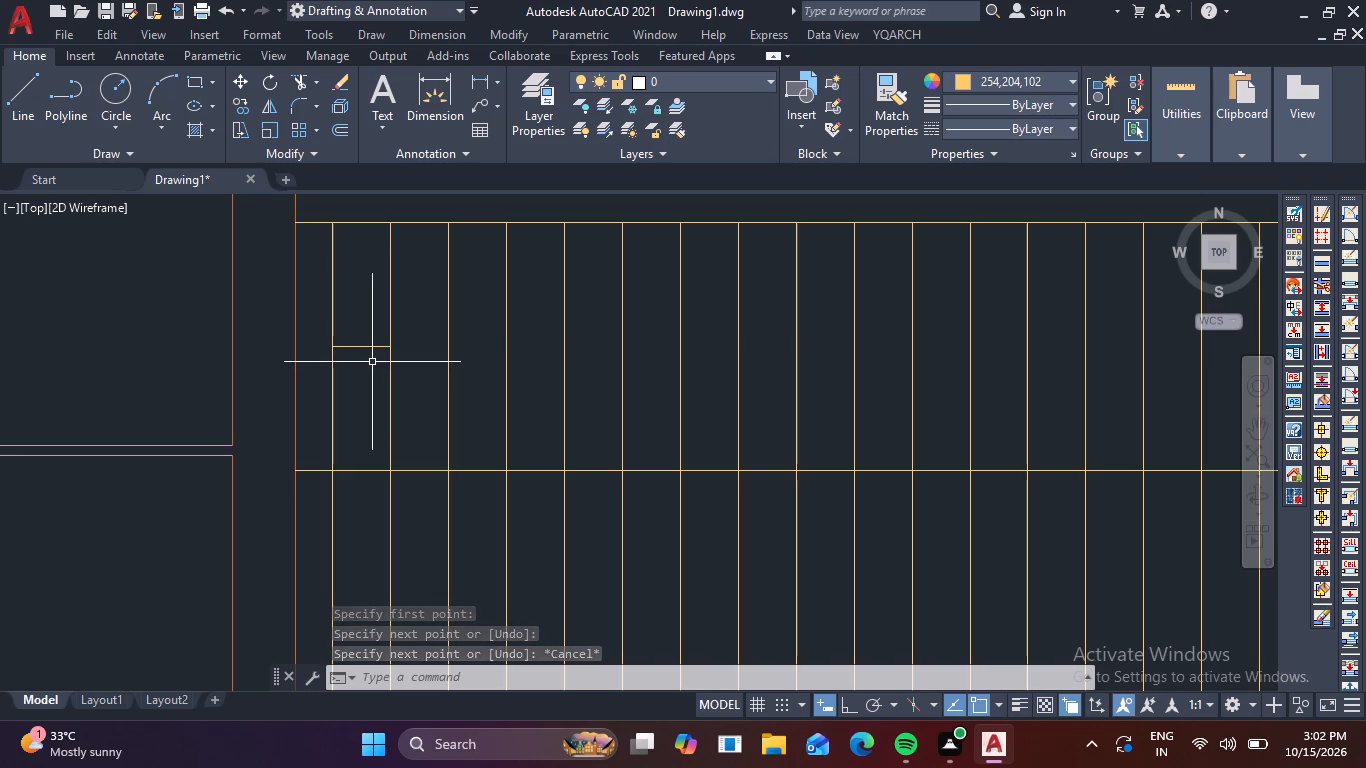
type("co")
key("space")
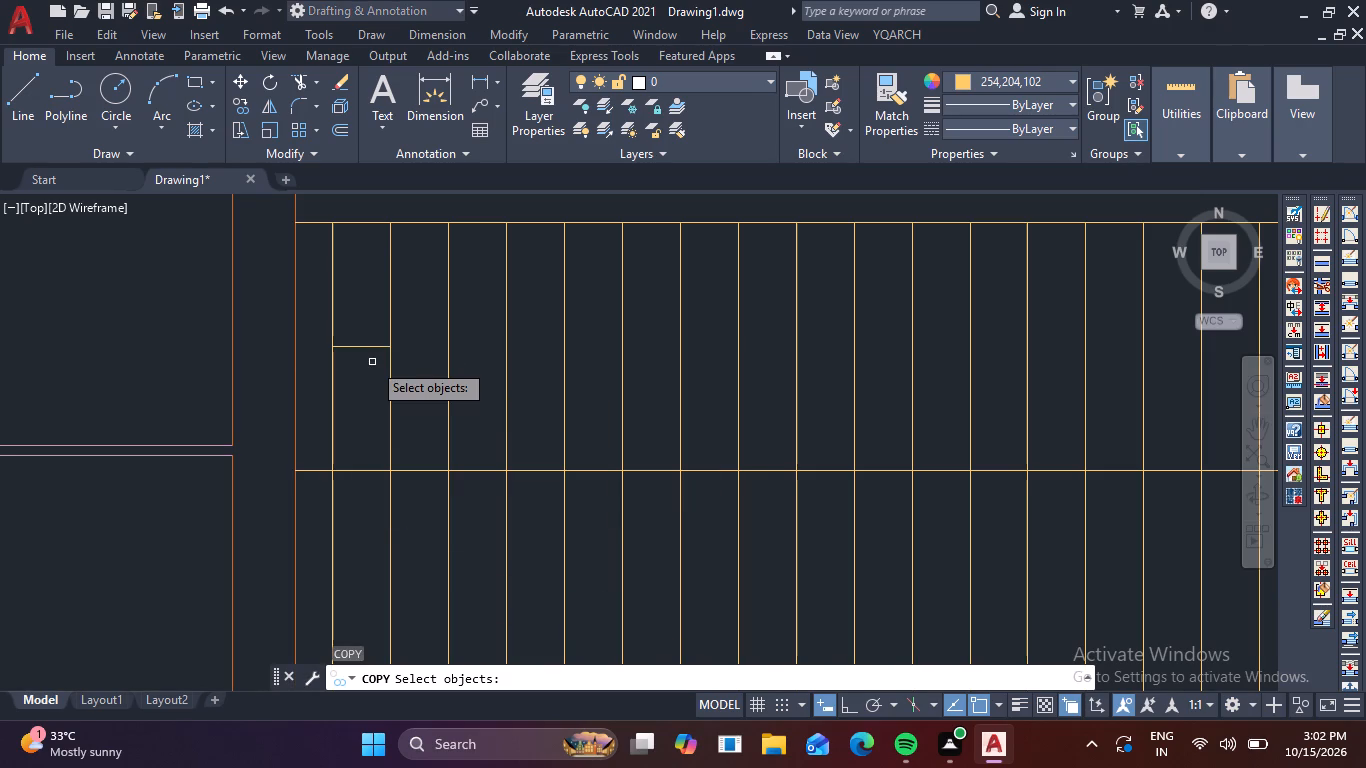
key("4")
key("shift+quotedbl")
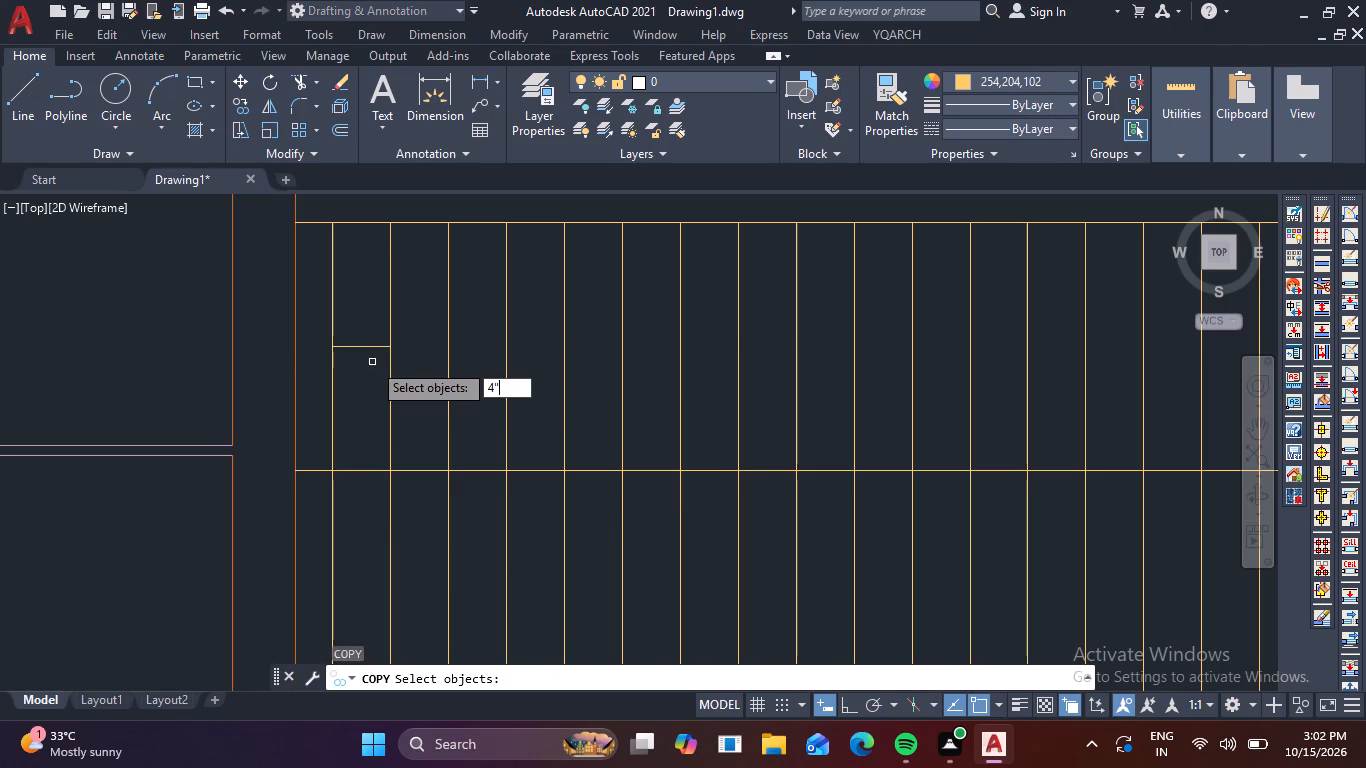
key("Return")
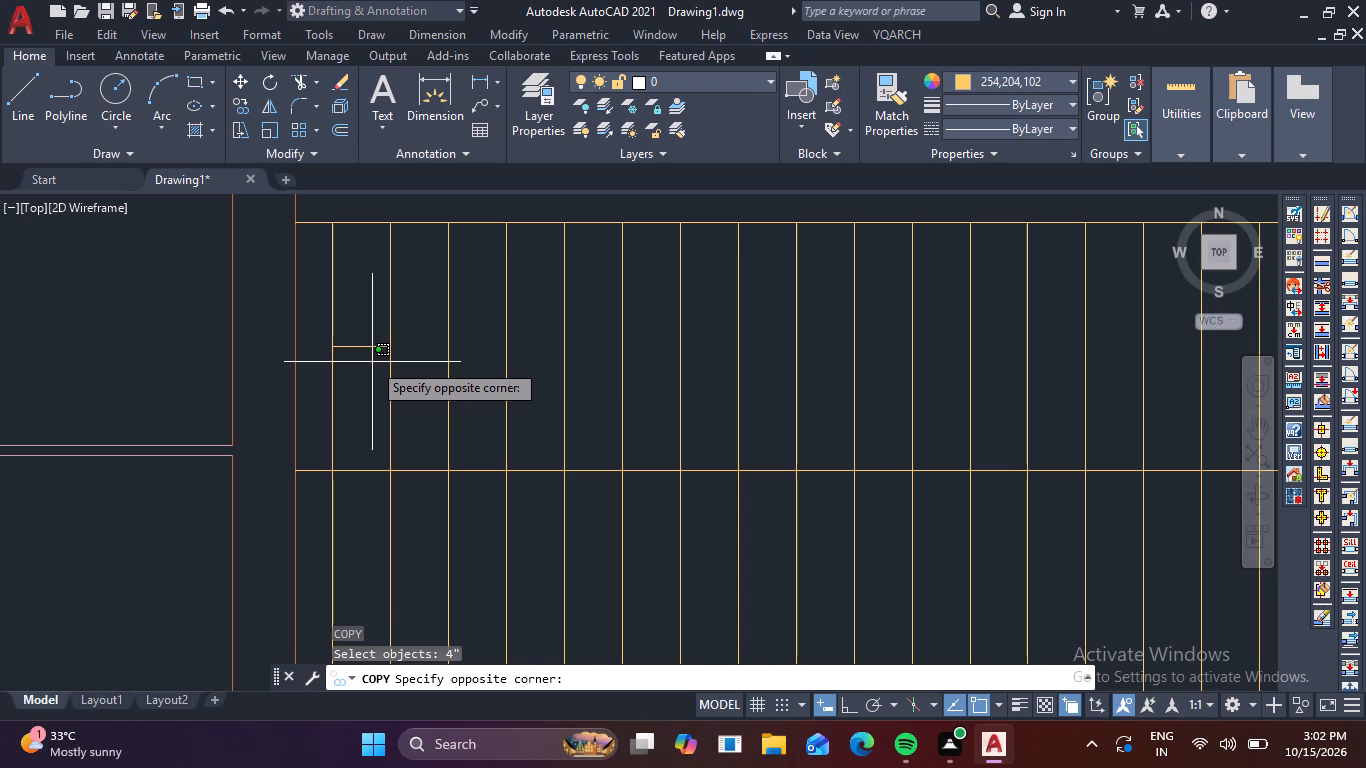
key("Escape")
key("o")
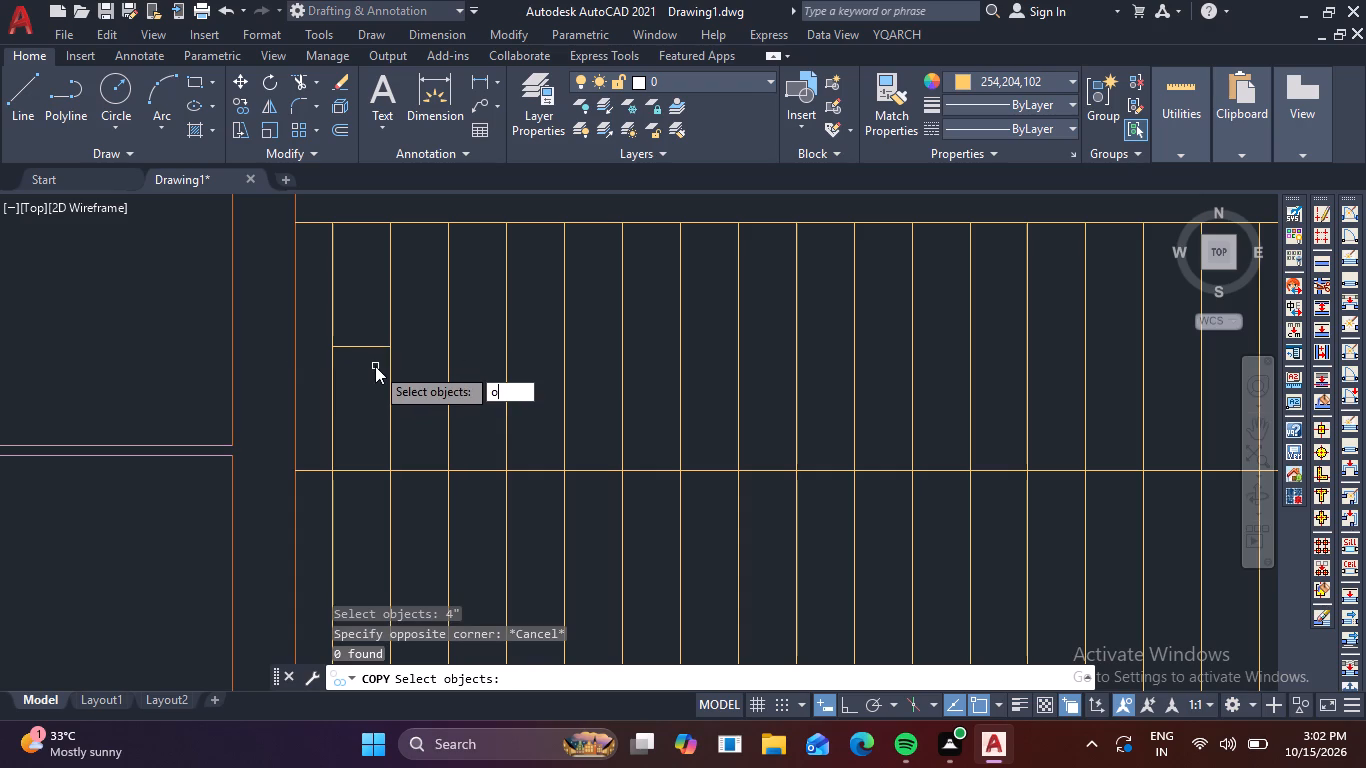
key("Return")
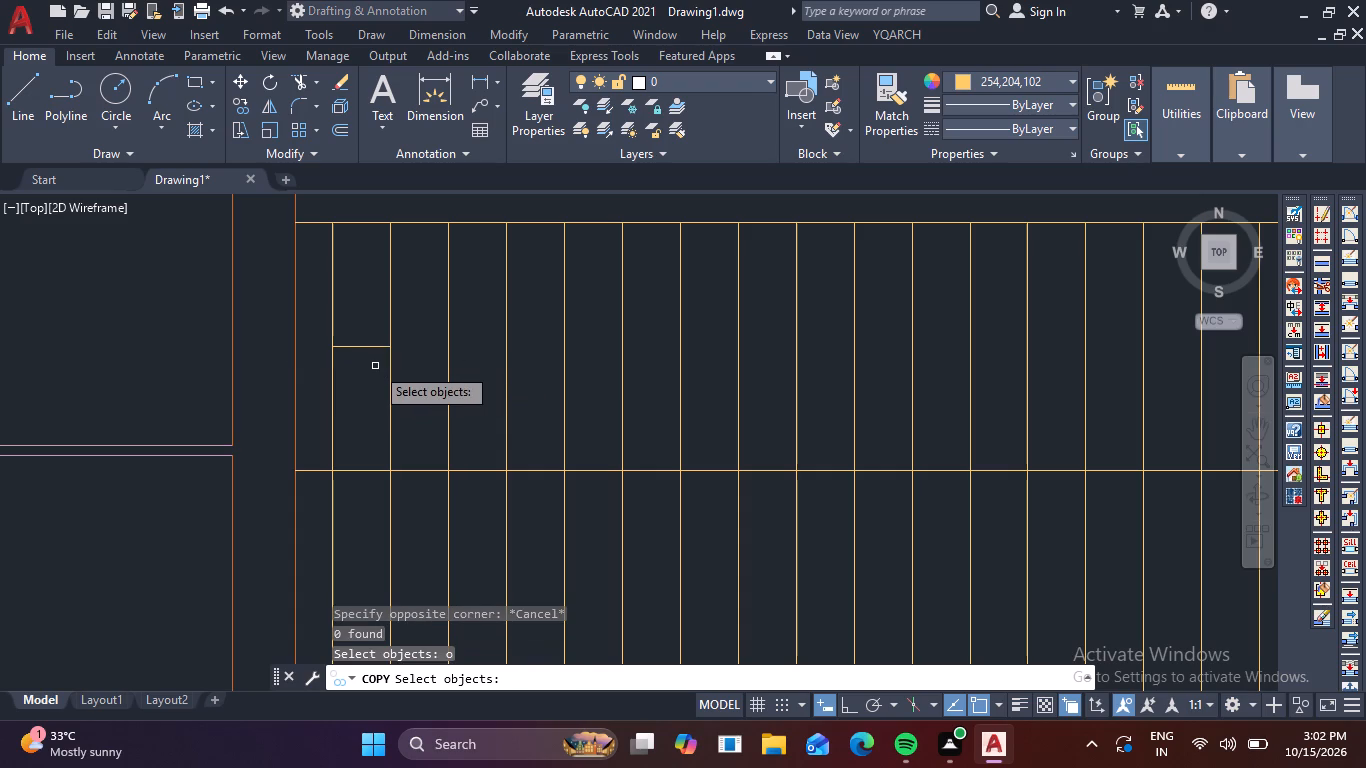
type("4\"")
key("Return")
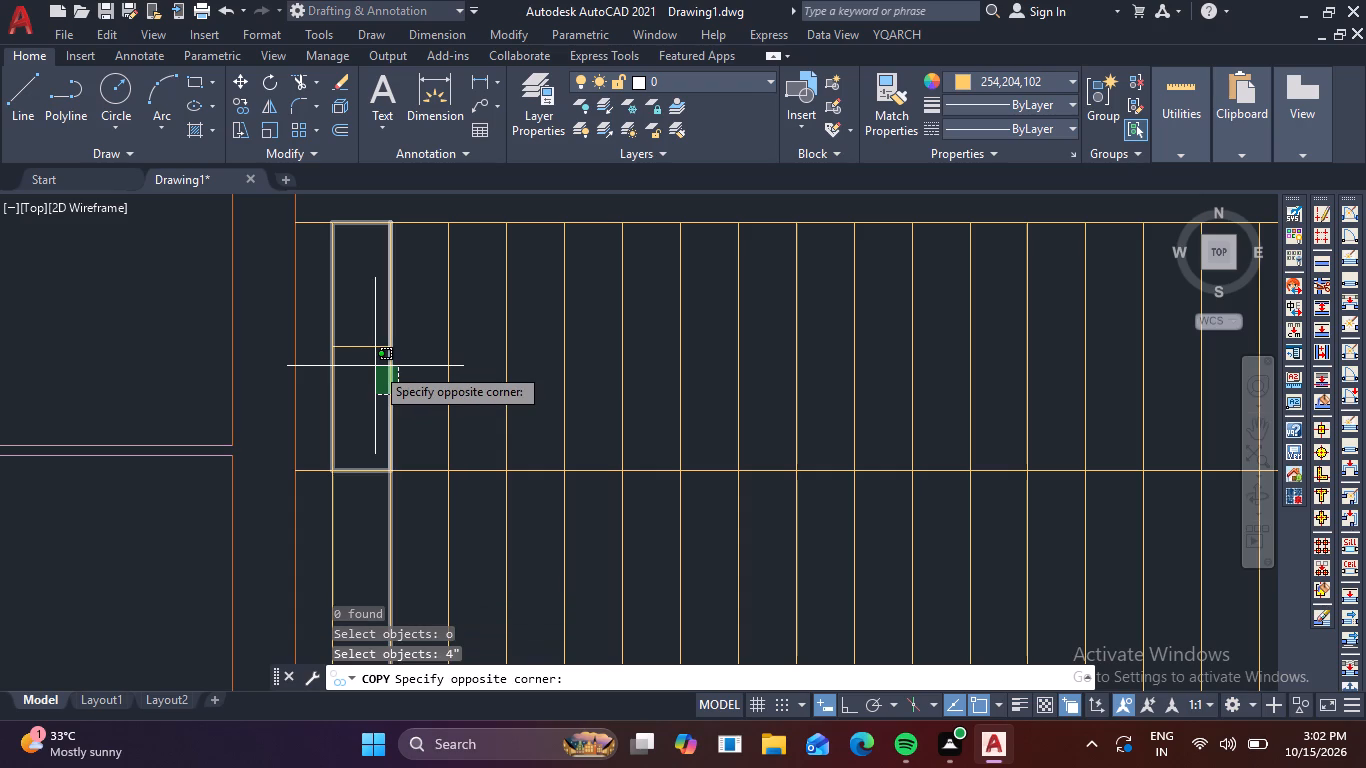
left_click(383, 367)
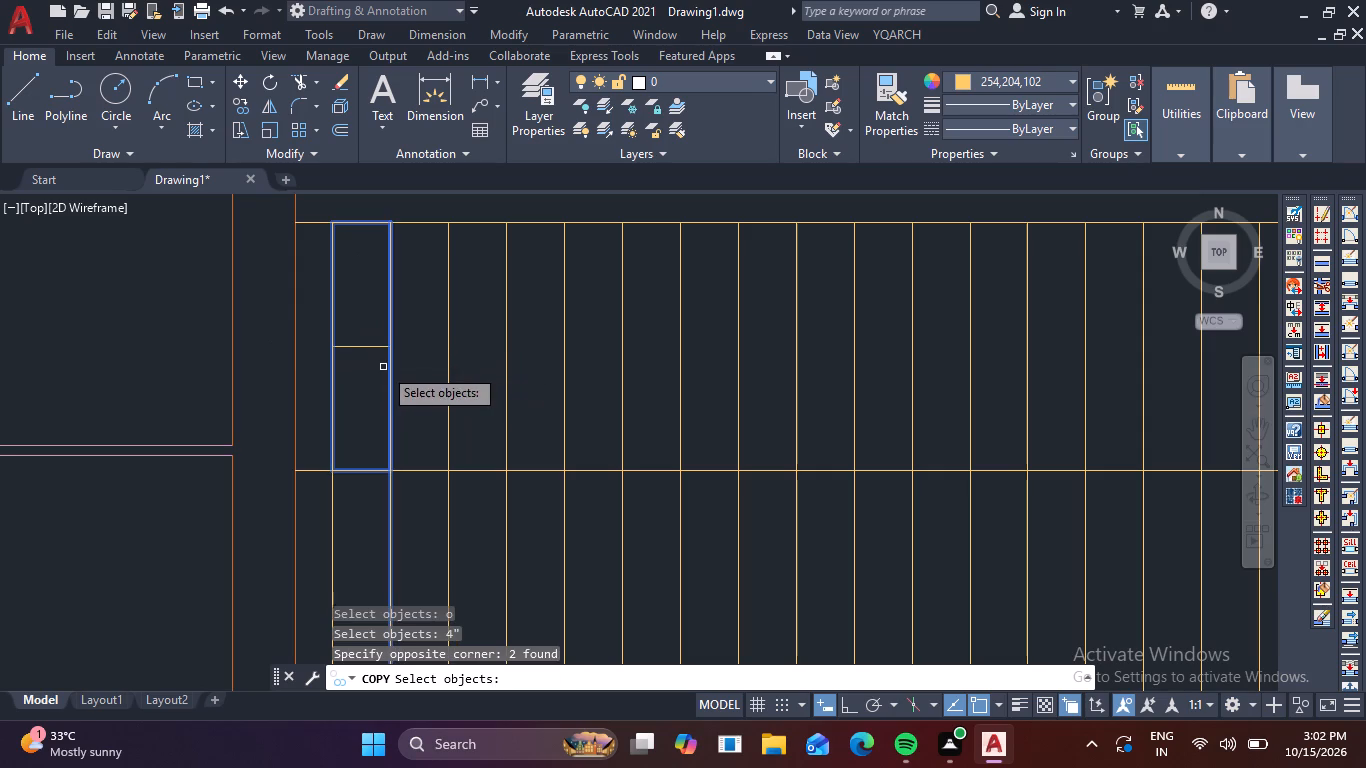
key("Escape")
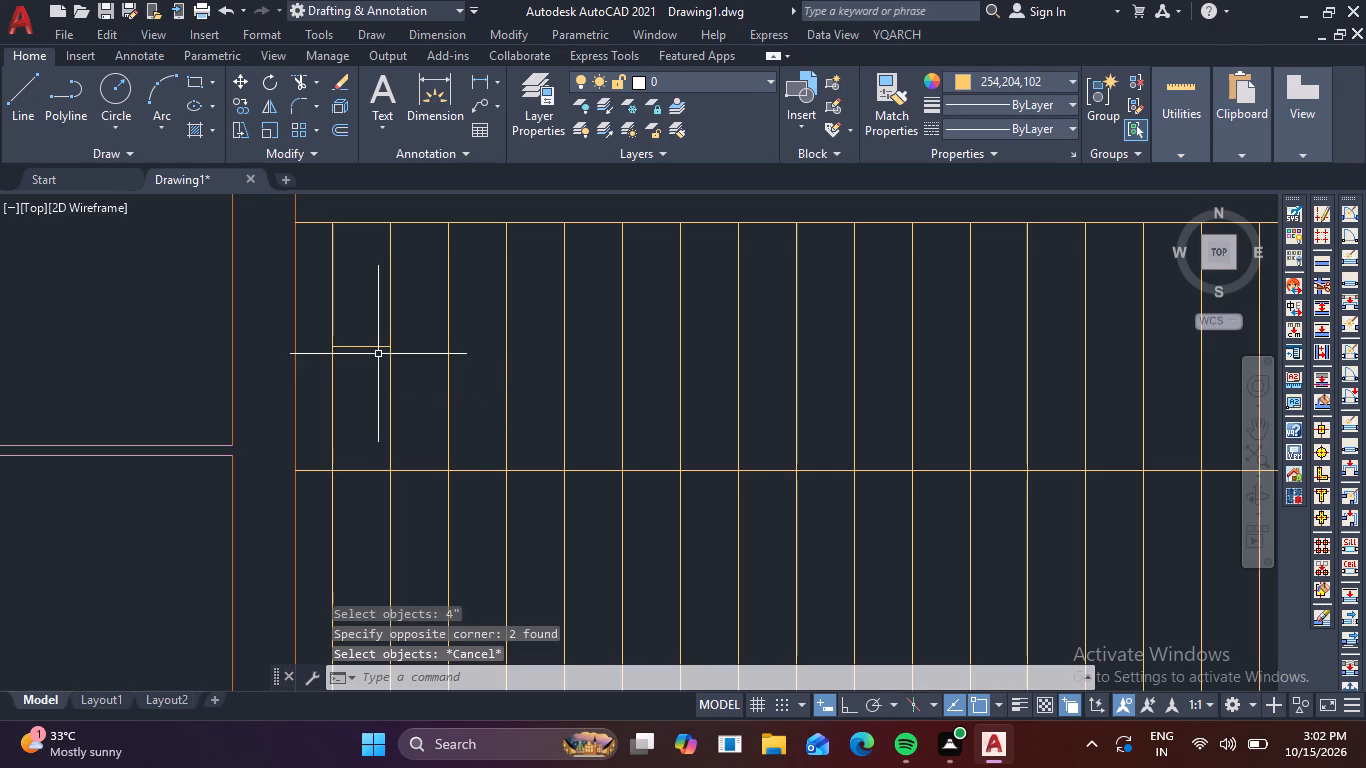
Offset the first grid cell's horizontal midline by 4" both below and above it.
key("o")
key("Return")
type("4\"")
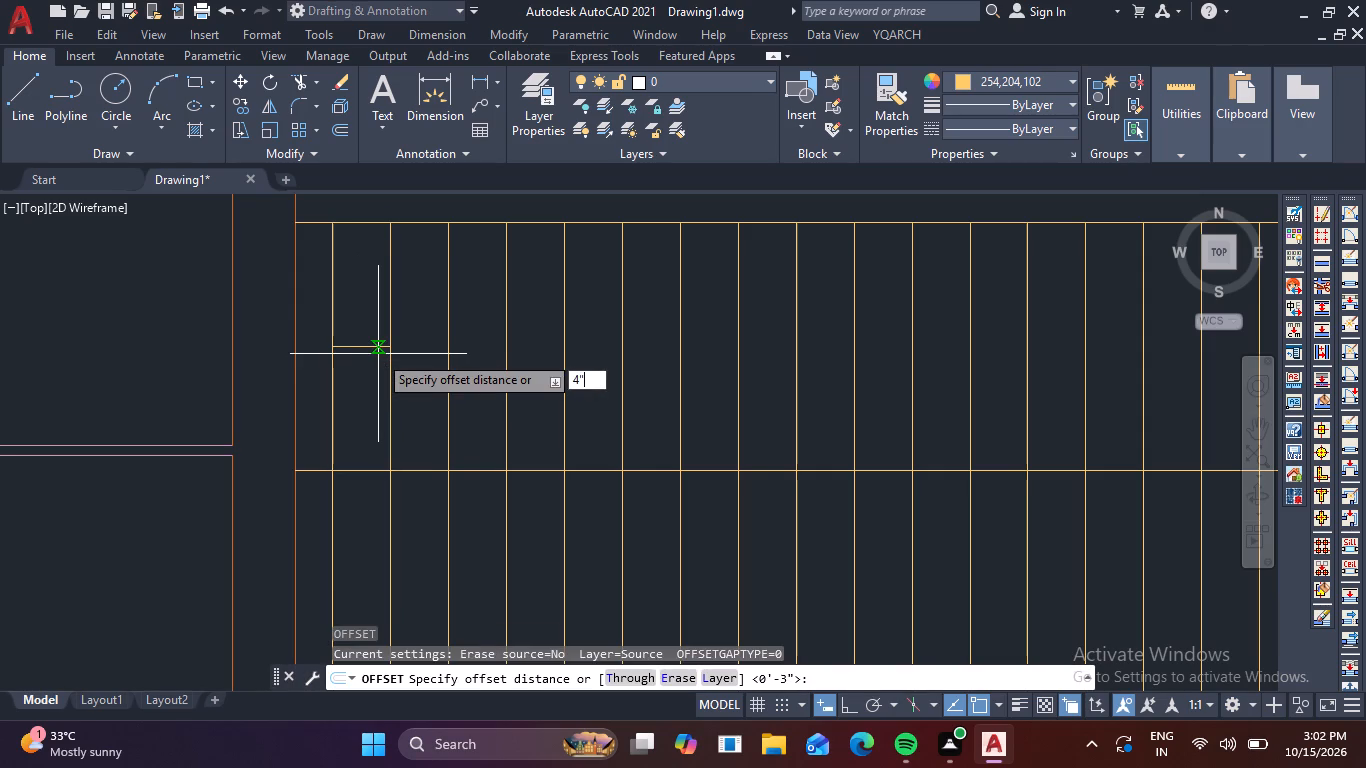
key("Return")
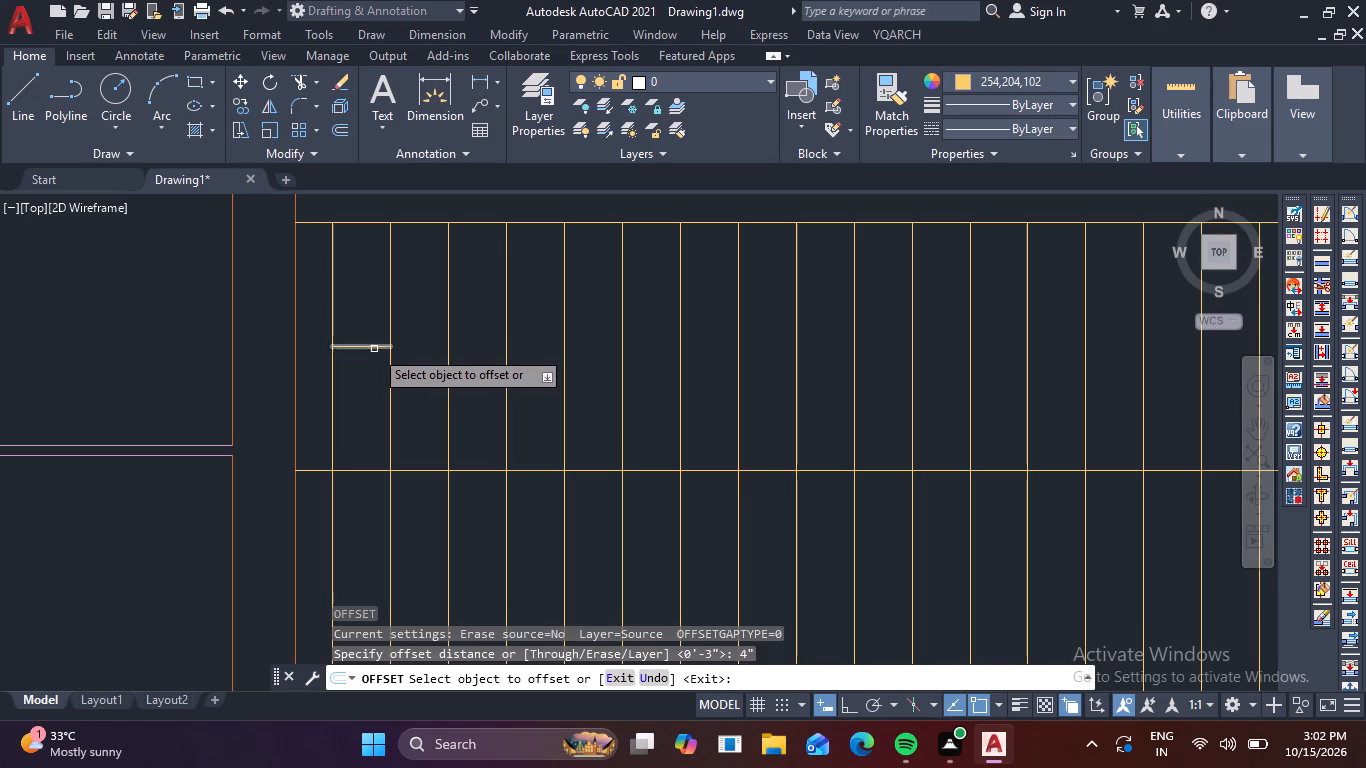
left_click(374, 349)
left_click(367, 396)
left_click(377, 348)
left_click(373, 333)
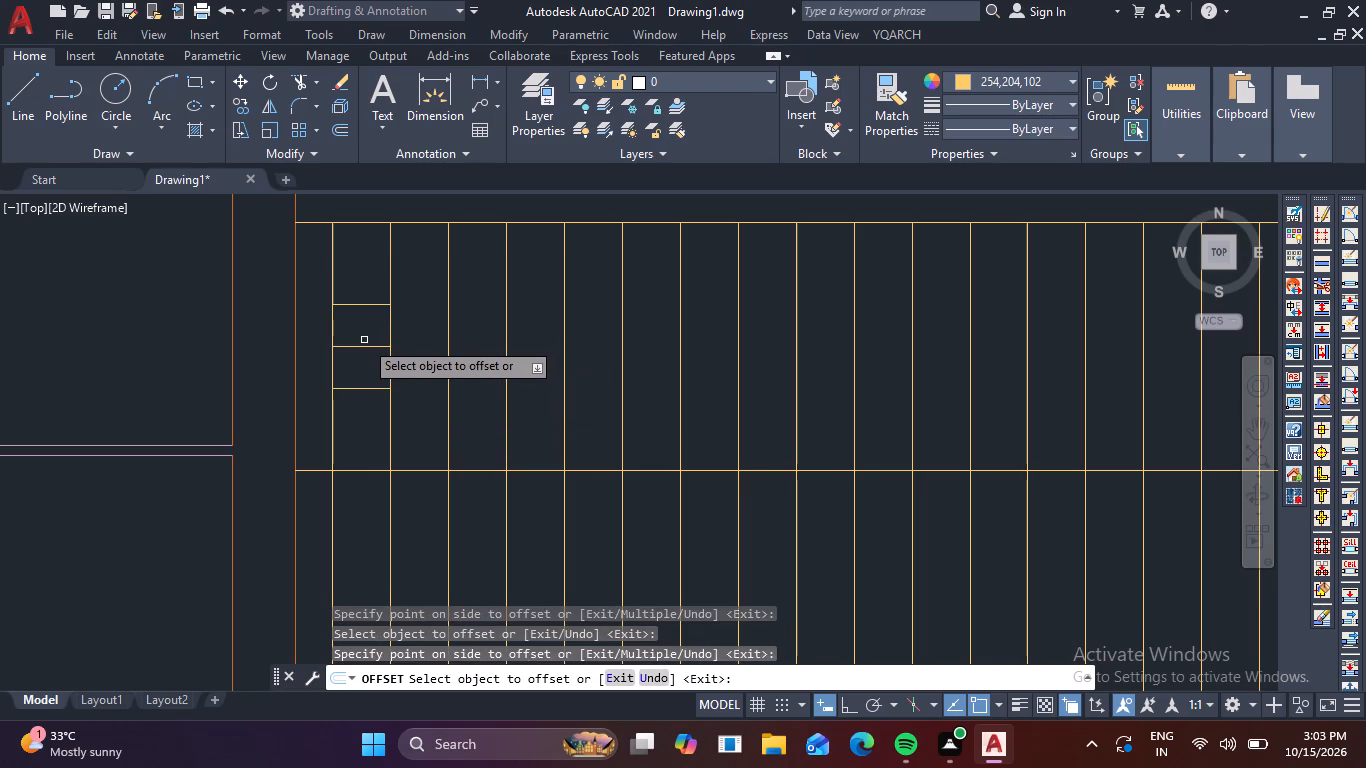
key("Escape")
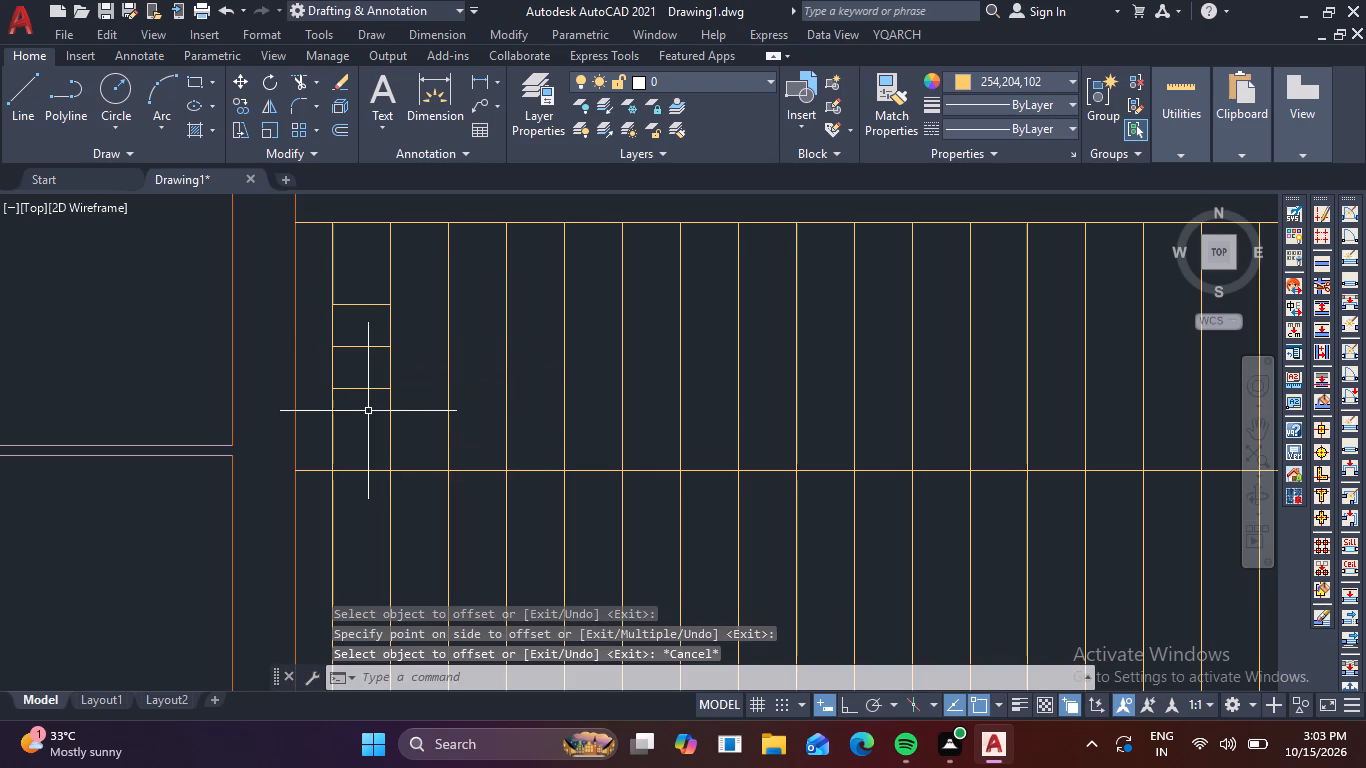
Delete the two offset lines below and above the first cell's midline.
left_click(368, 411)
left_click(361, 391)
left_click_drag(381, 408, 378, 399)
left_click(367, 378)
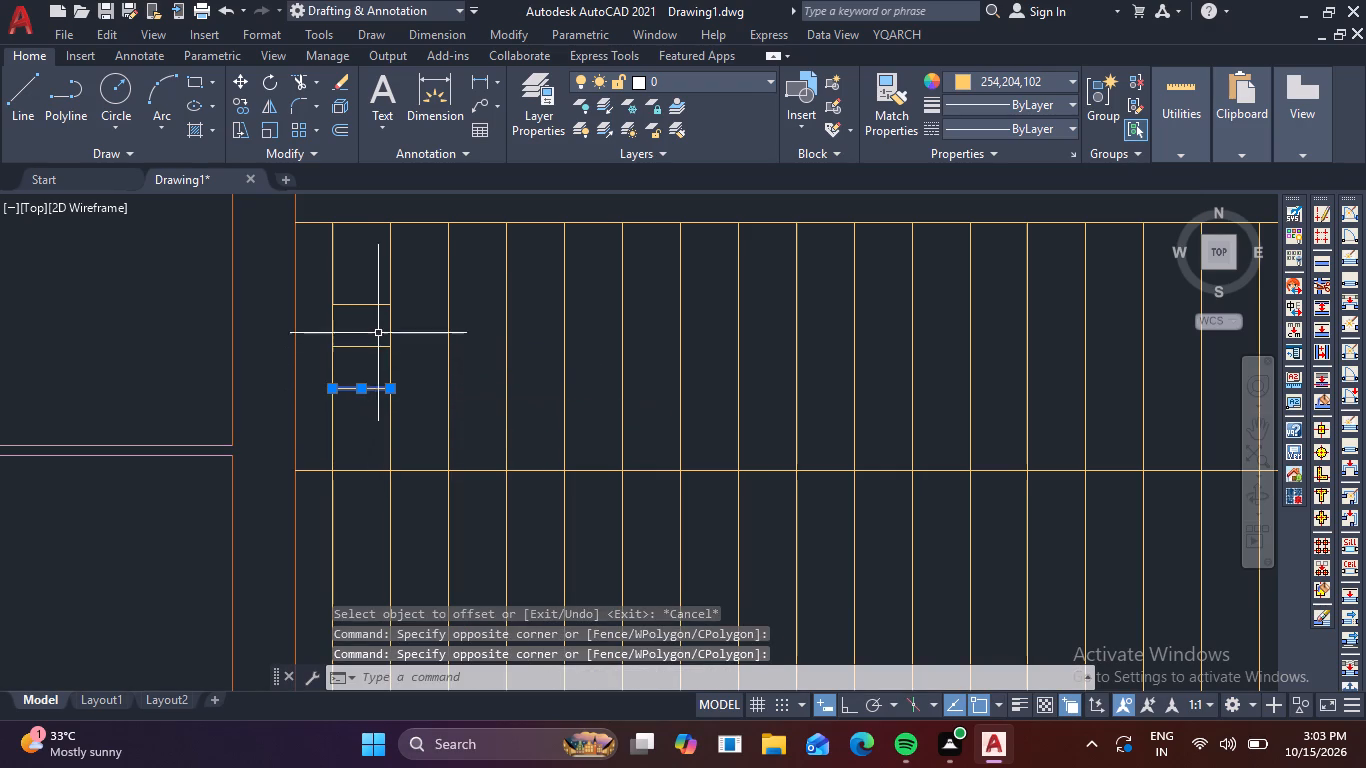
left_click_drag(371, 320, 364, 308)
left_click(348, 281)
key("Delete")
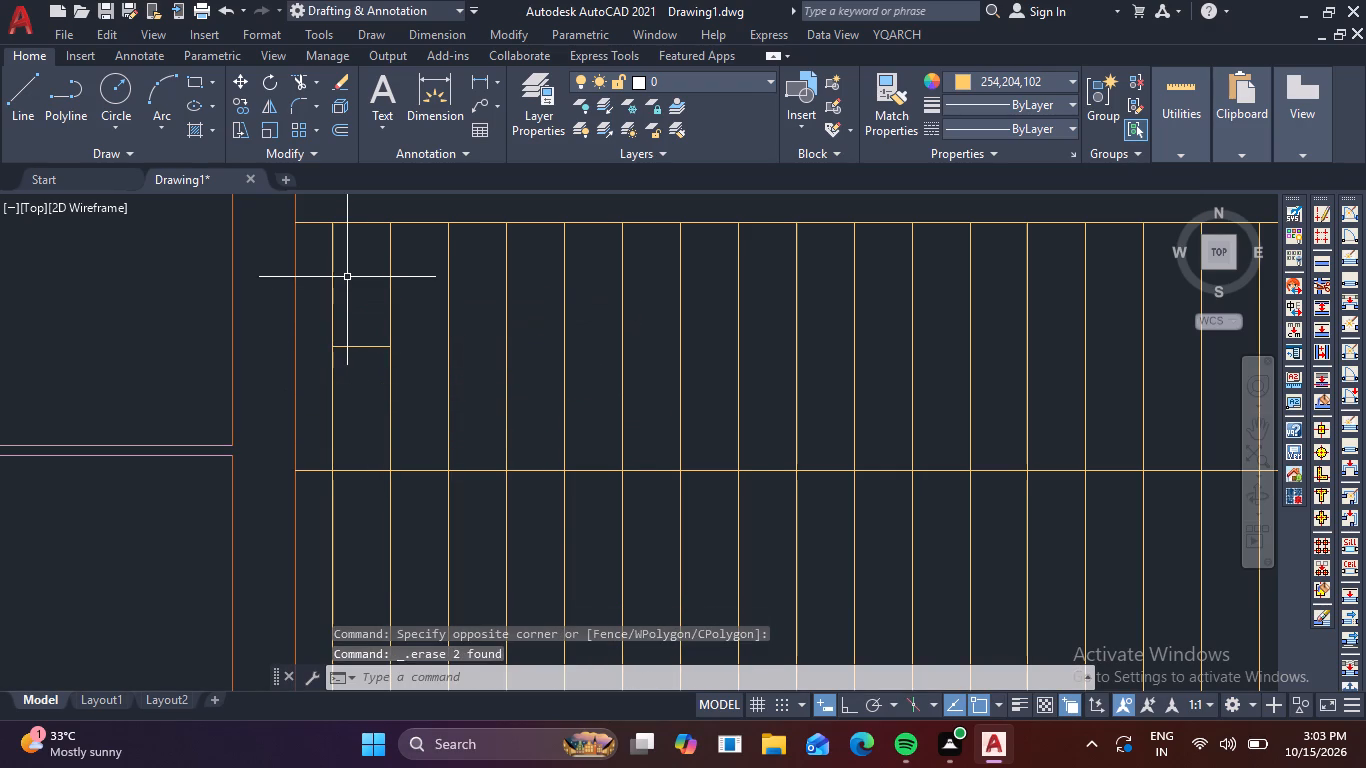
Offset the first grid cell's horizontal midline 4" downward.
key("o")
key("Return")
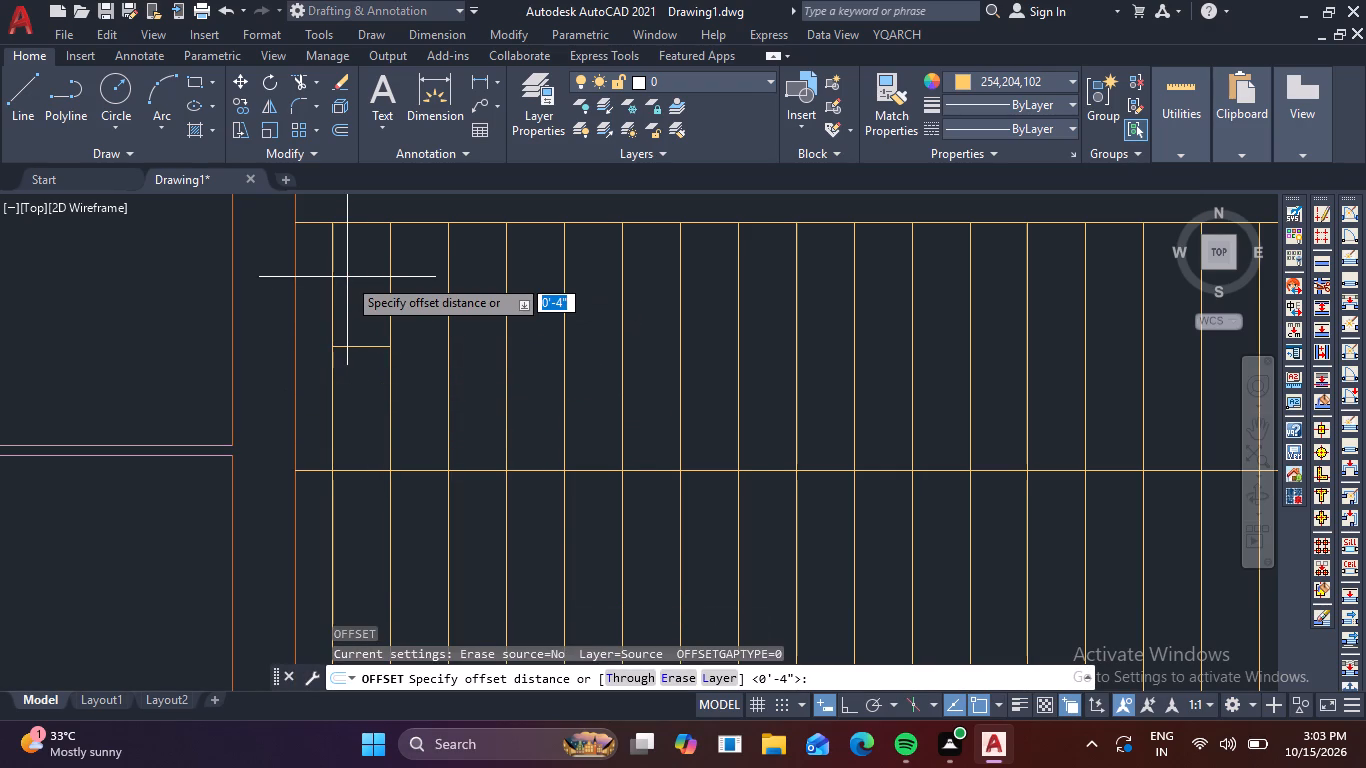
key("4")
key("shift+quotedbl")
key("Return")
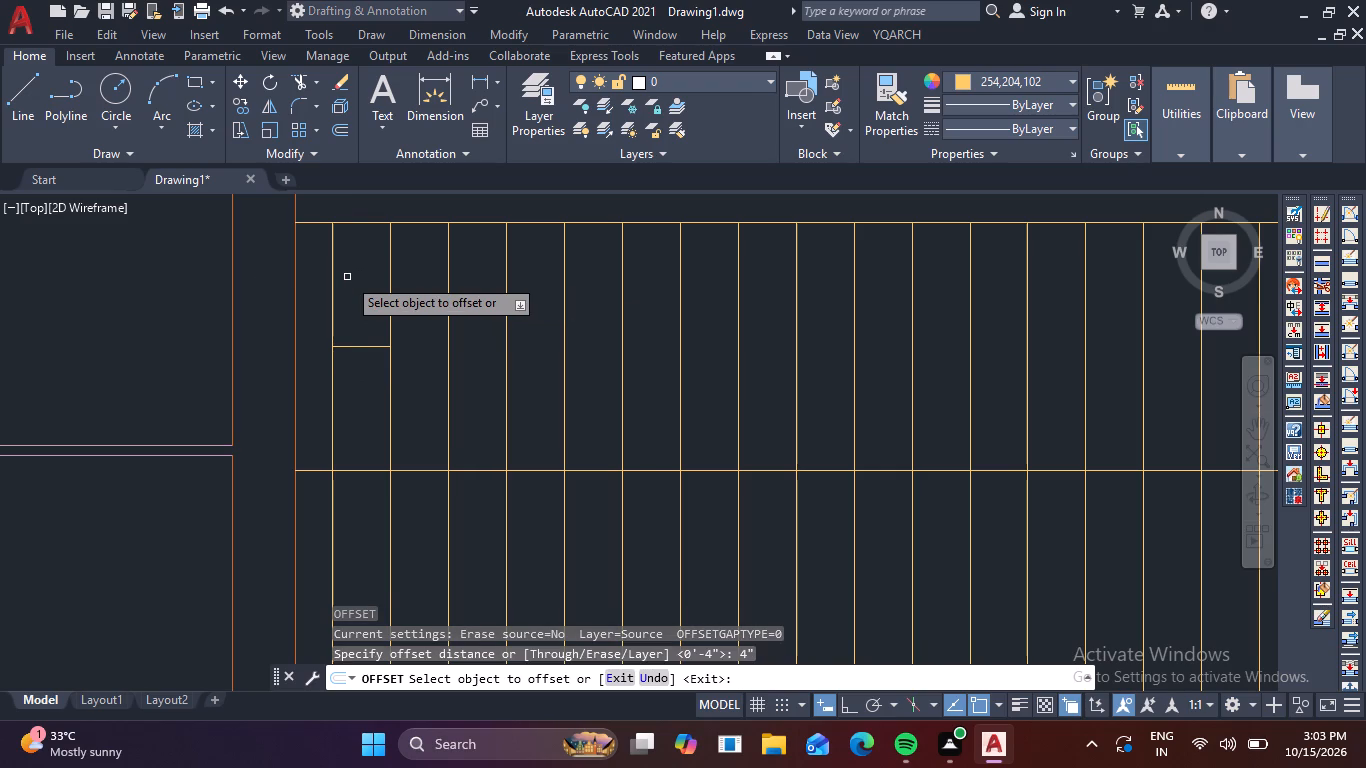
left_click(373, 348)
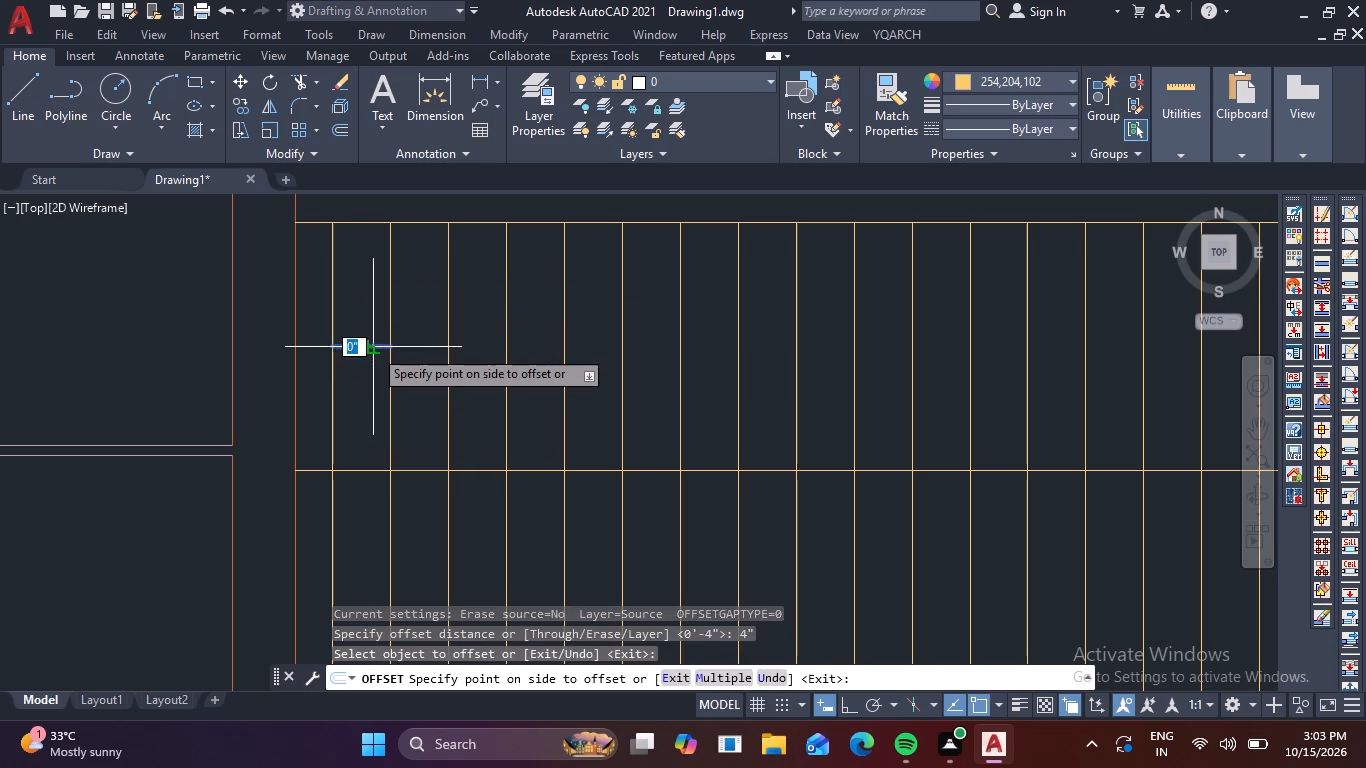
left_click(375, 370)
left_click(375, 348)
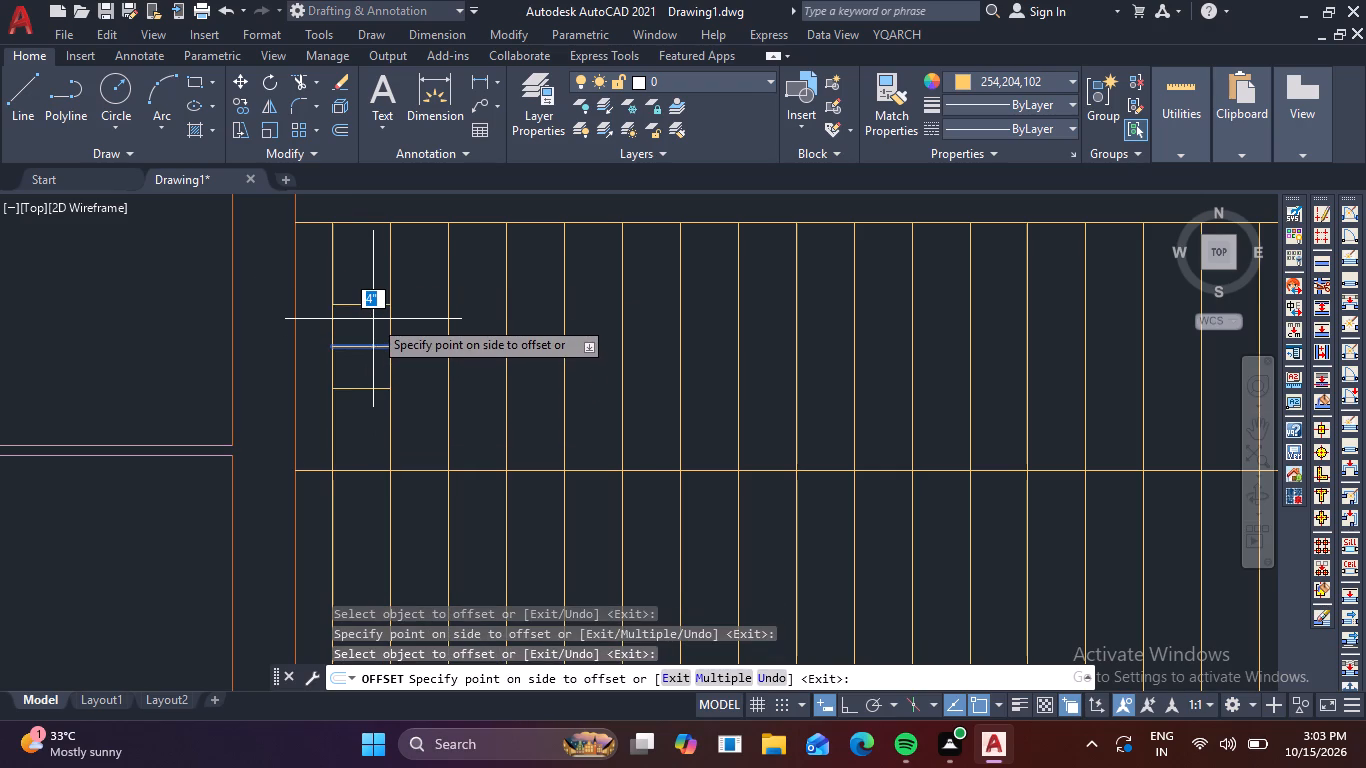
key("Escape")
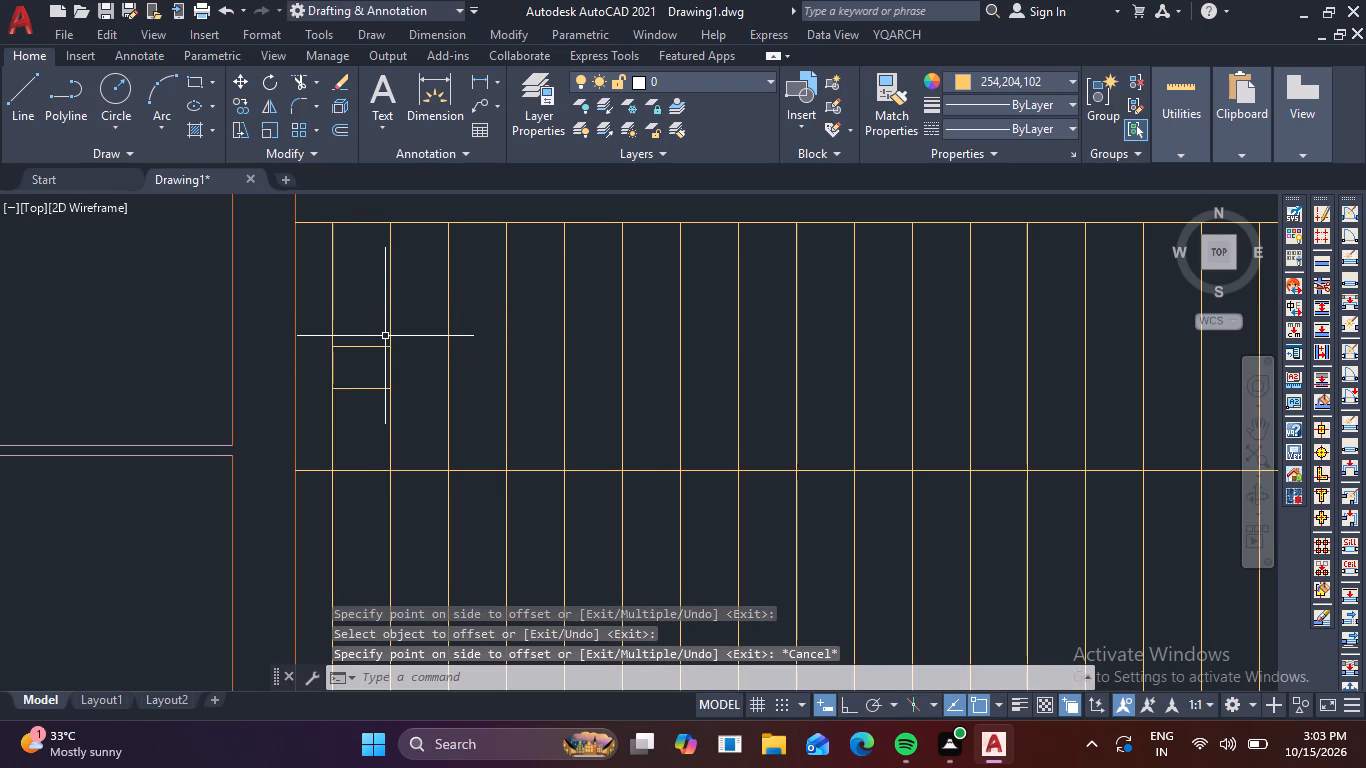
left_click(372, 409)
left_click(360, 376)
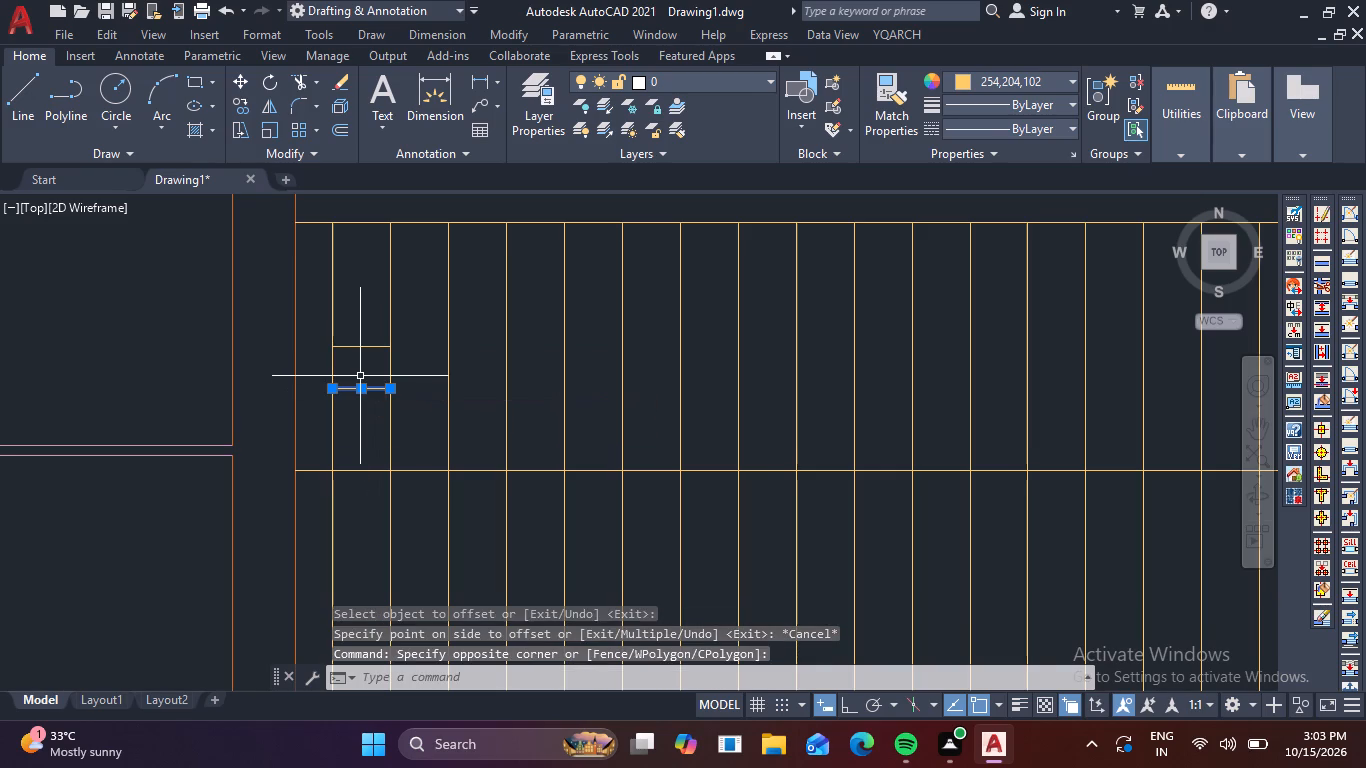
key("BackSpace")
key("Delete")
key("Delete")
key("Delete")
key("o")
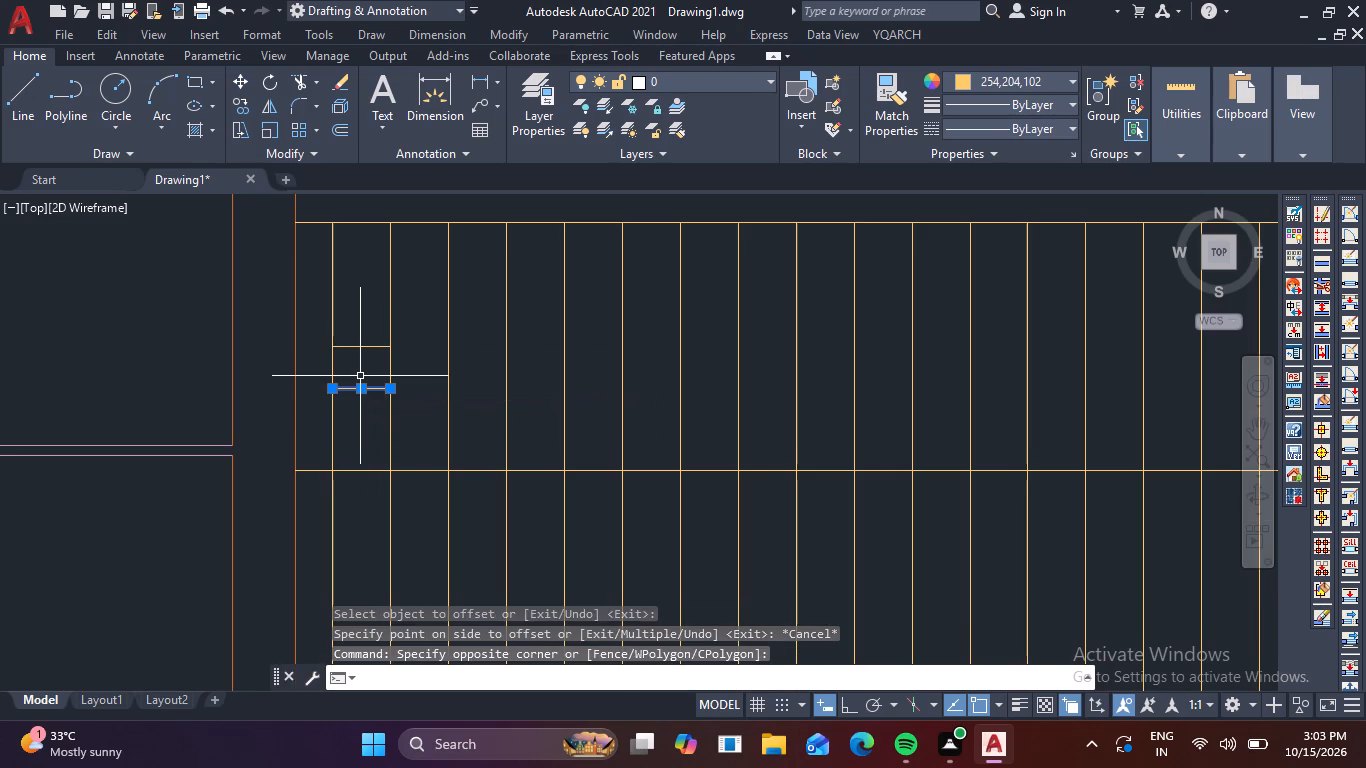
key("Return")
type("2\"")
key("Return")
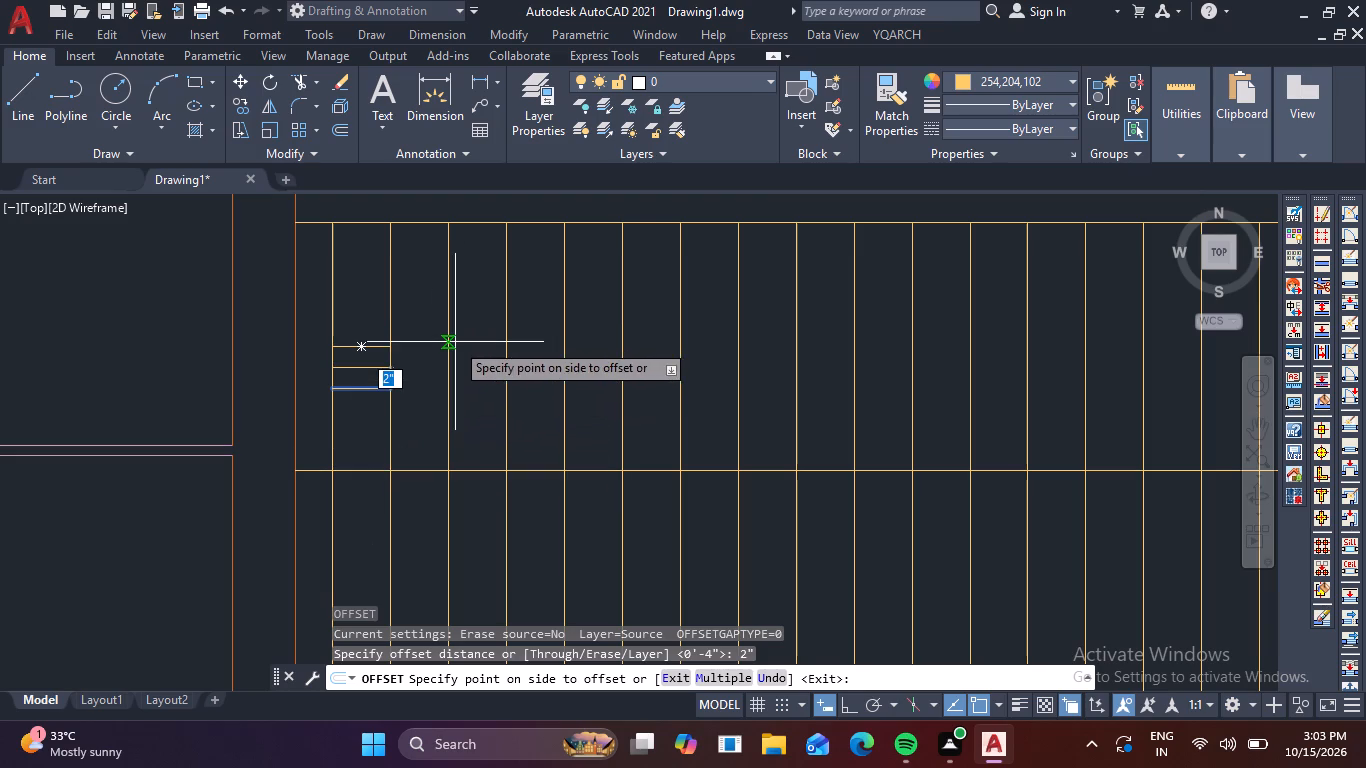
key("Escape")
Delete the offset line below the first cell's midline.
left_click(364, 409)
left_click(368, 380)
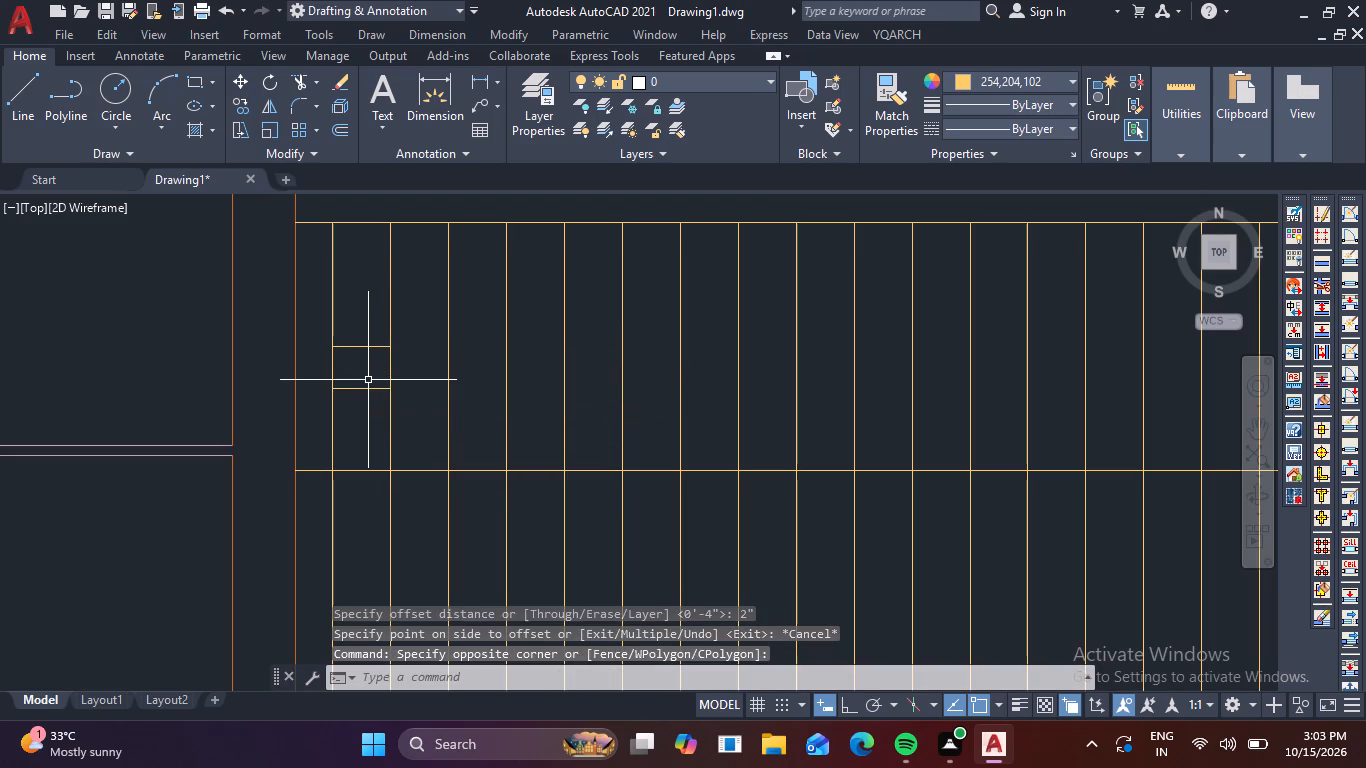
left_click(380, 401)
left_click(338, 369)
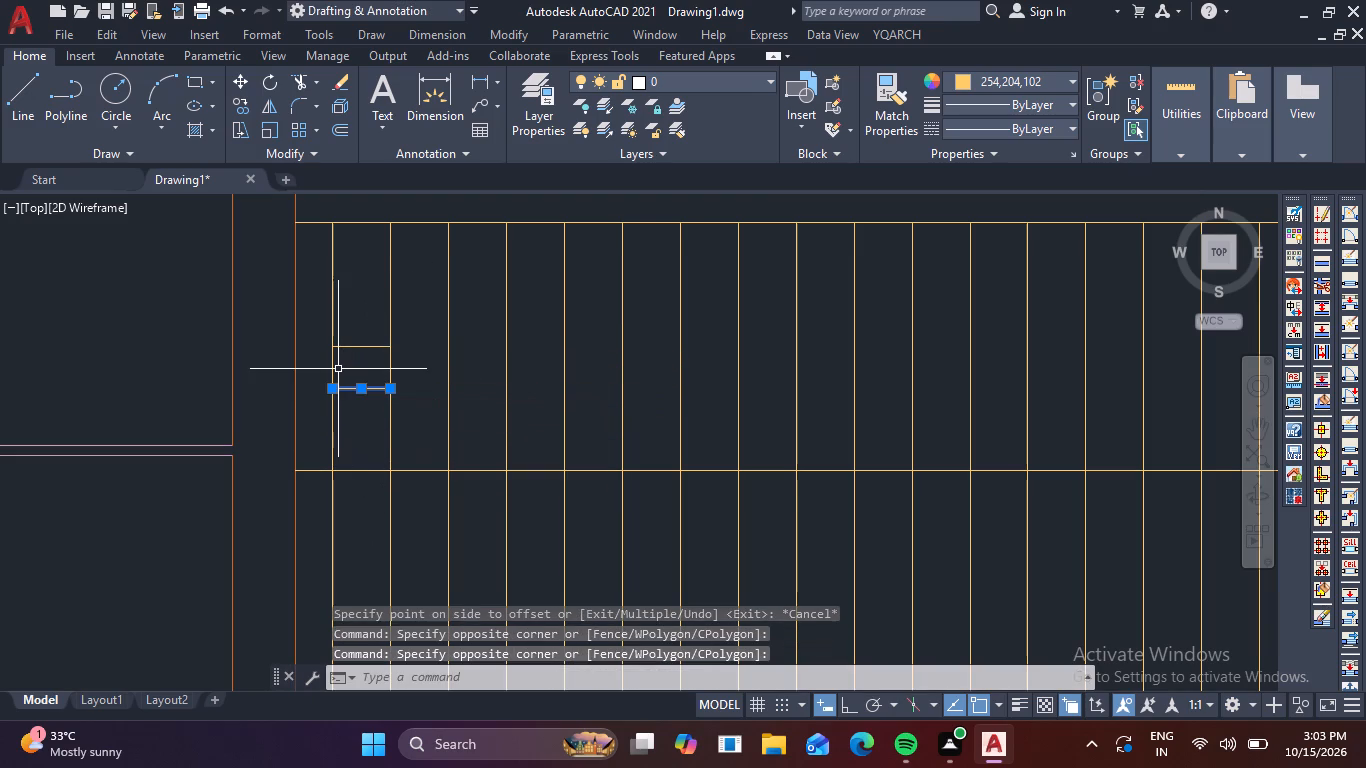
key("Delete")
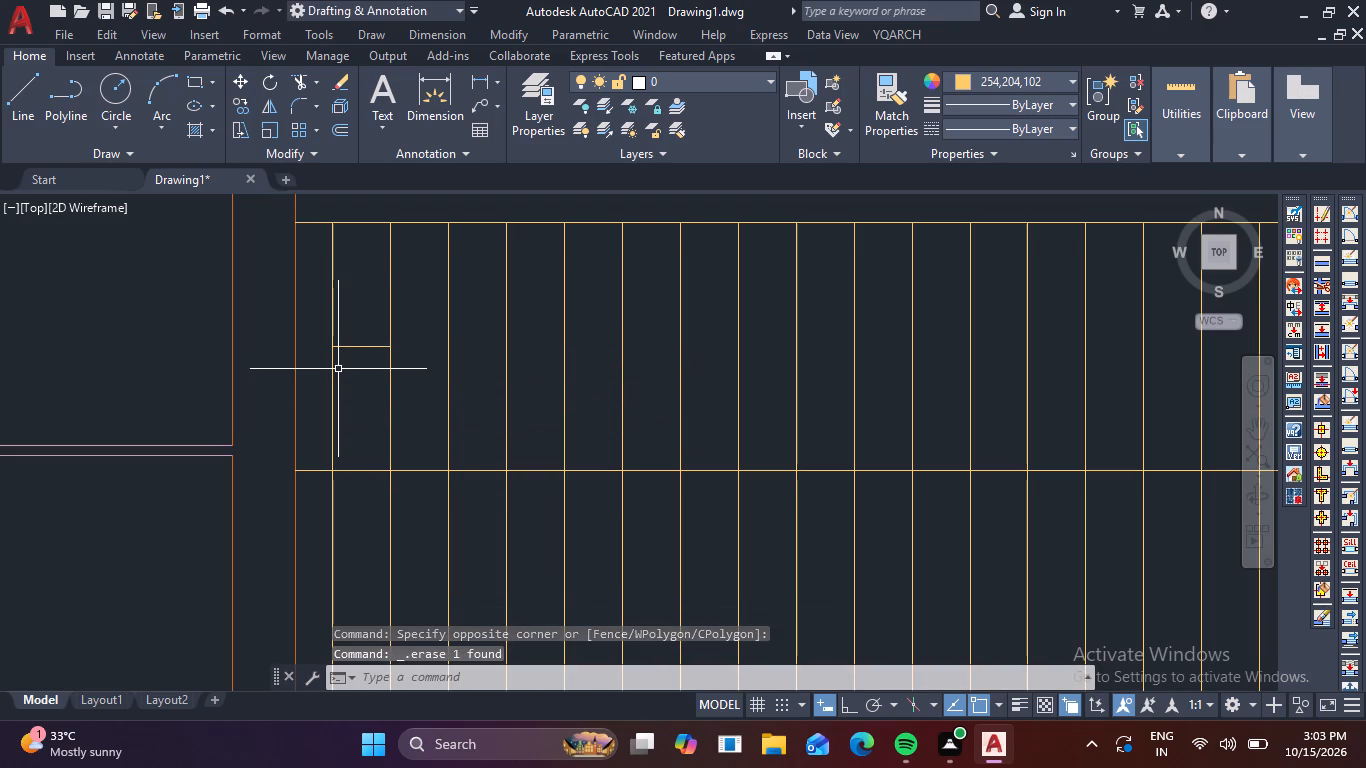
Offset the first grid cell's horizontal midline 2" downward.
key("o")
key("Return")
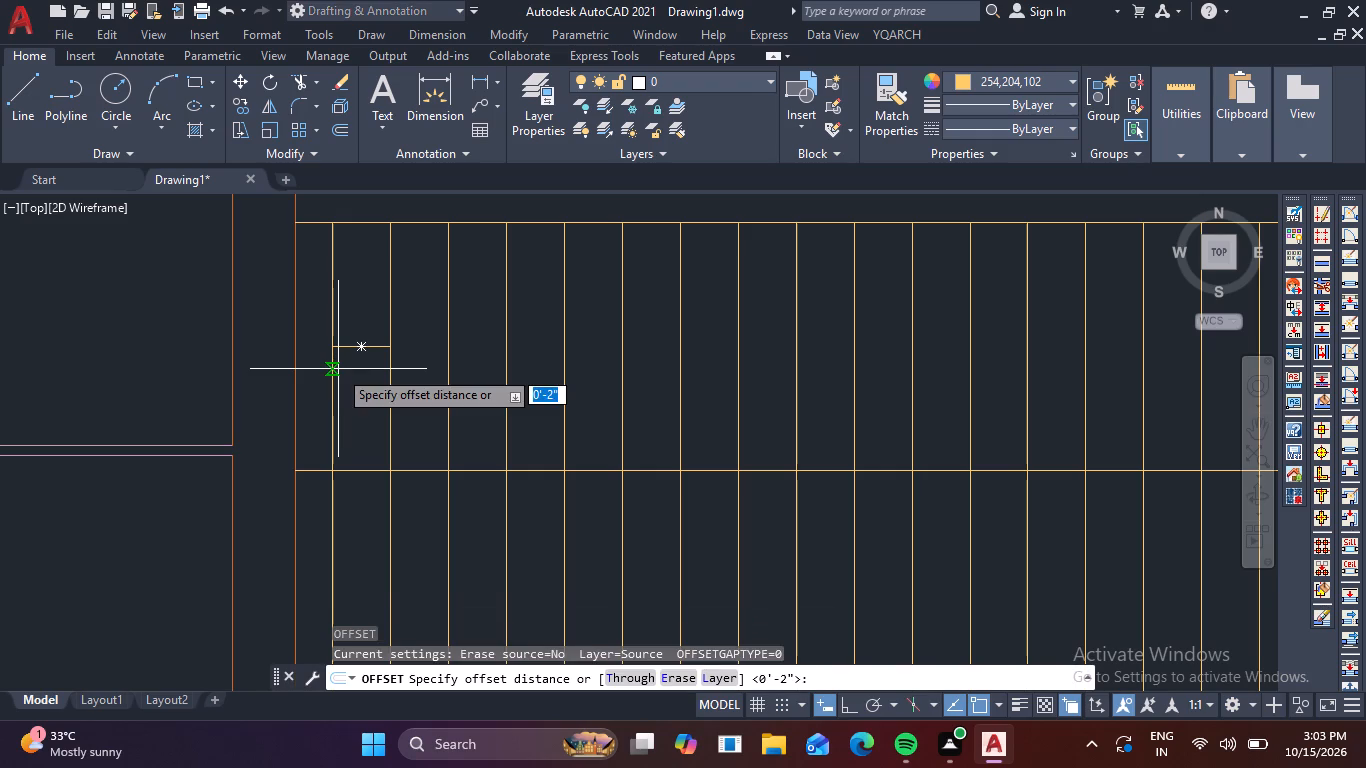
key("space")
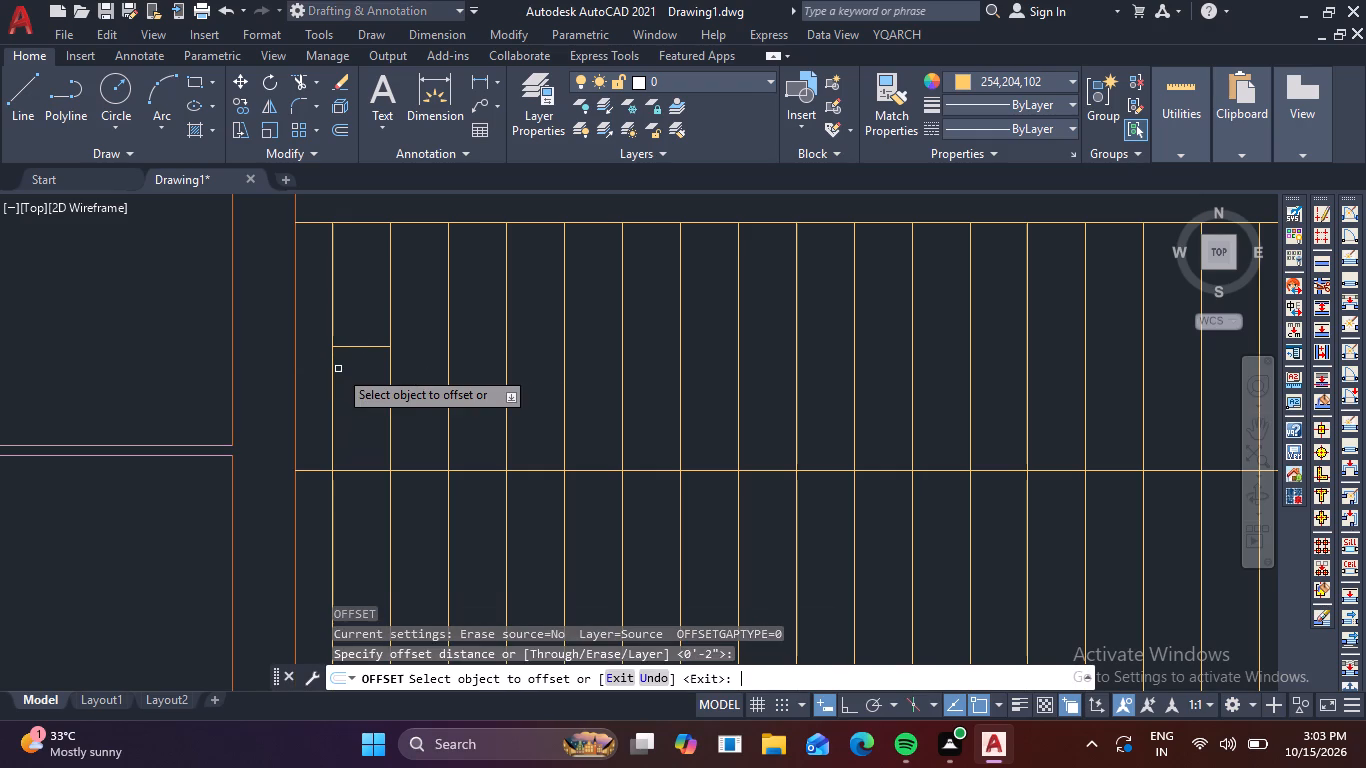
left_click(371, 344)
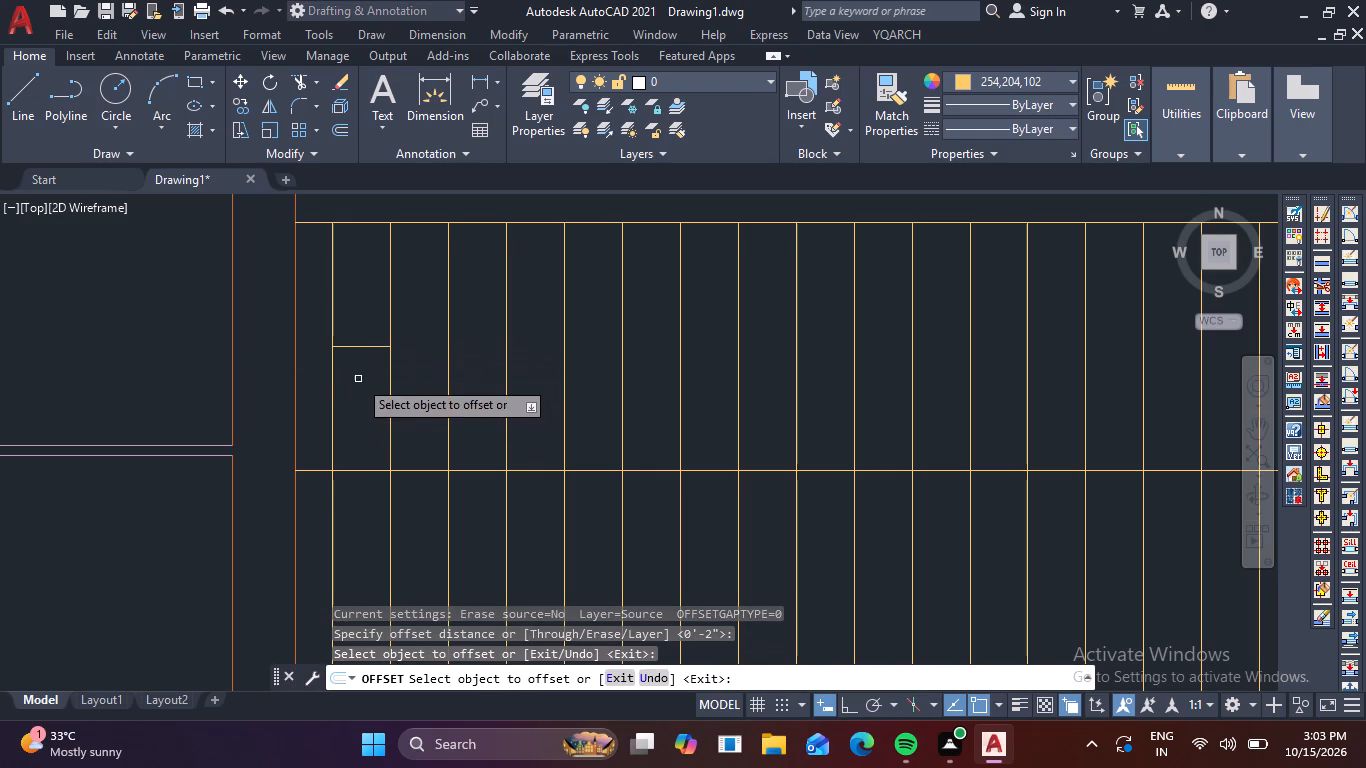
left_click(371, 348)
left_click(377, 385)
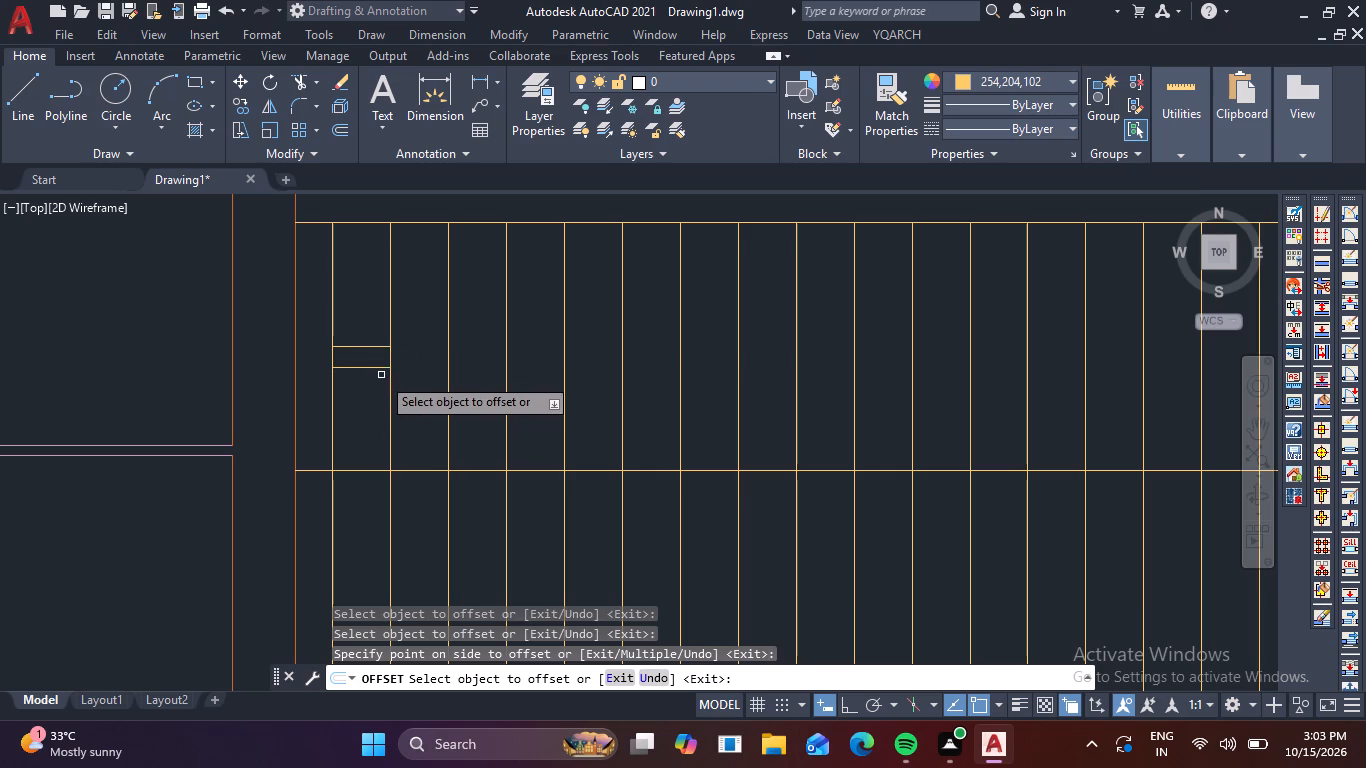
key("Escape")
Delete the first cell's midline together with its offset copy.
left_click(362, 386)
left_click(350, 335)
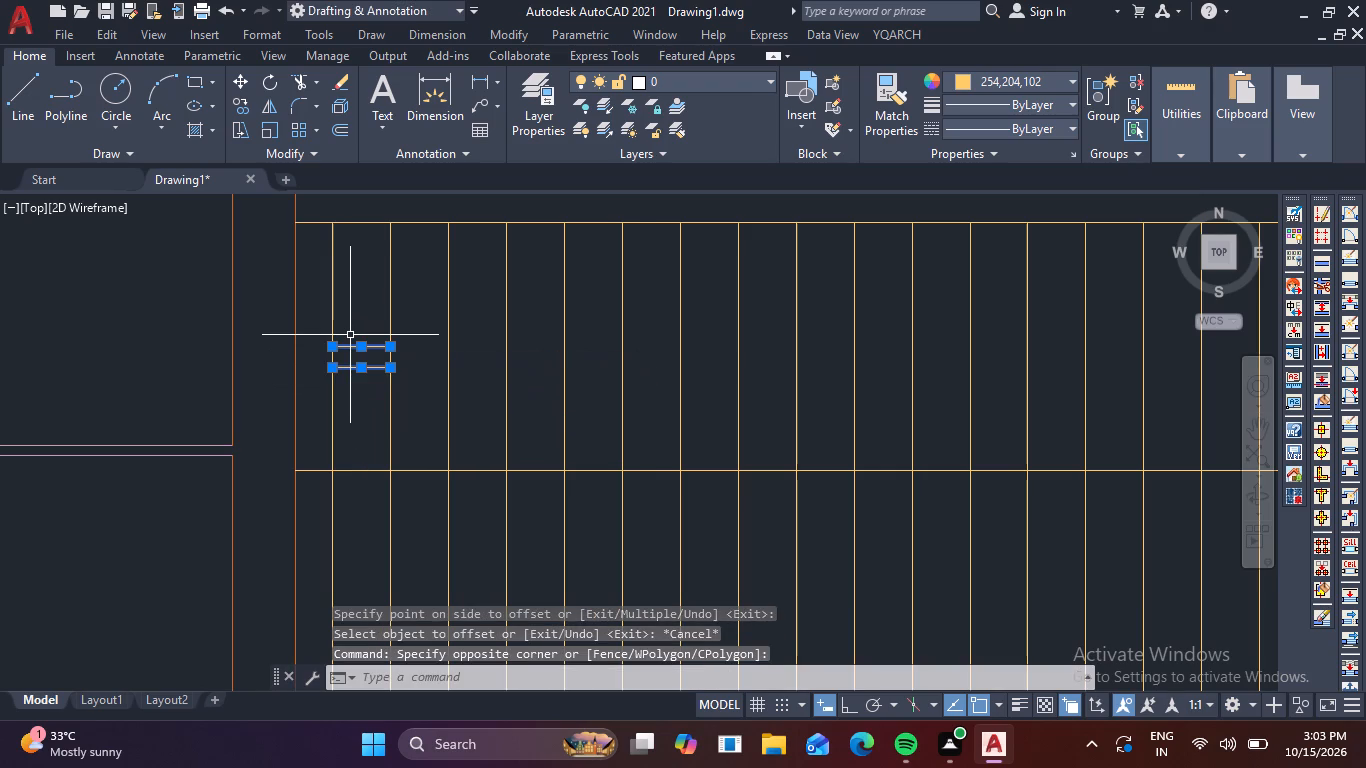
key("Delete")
Redraw the horizontal line across the first grid cell, joining the midpoints of the rectangle's two long sides.
type("l")
key("space")
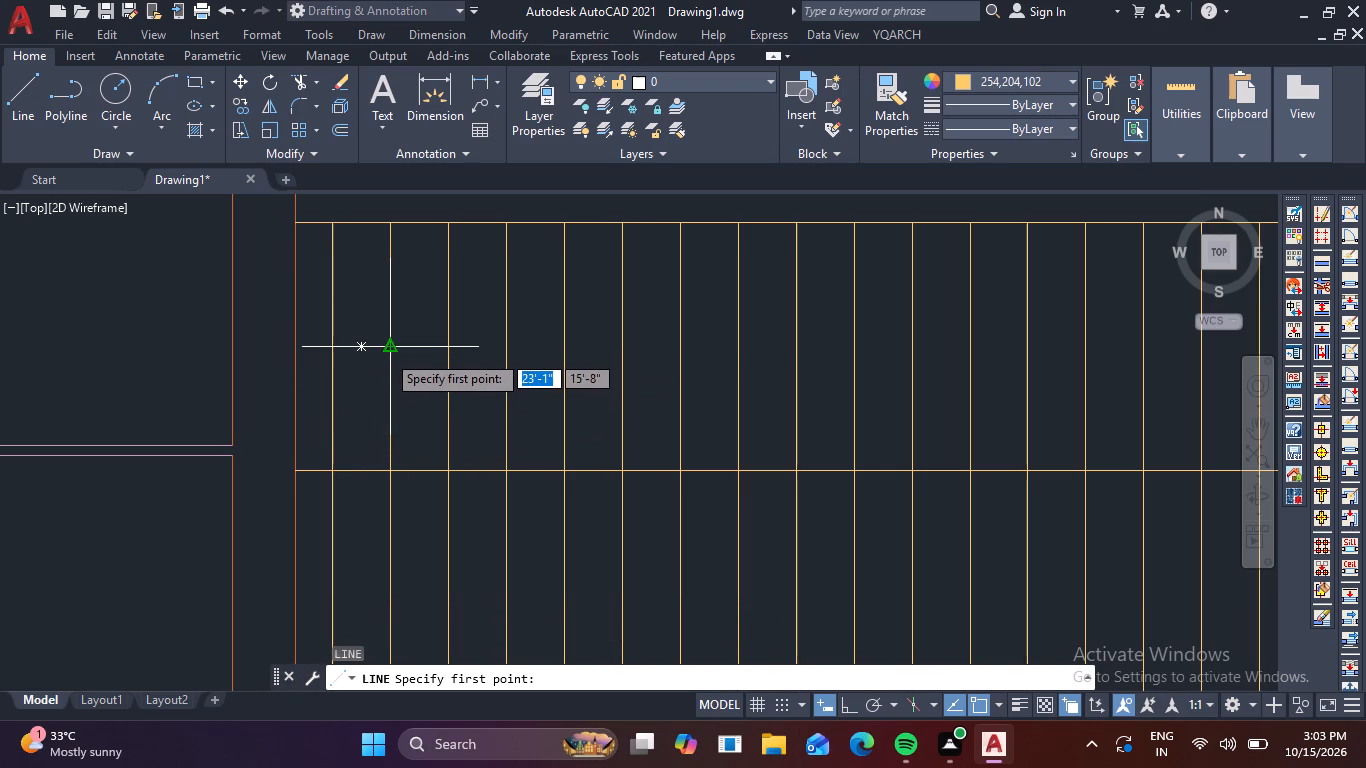
left_click(386, 353)
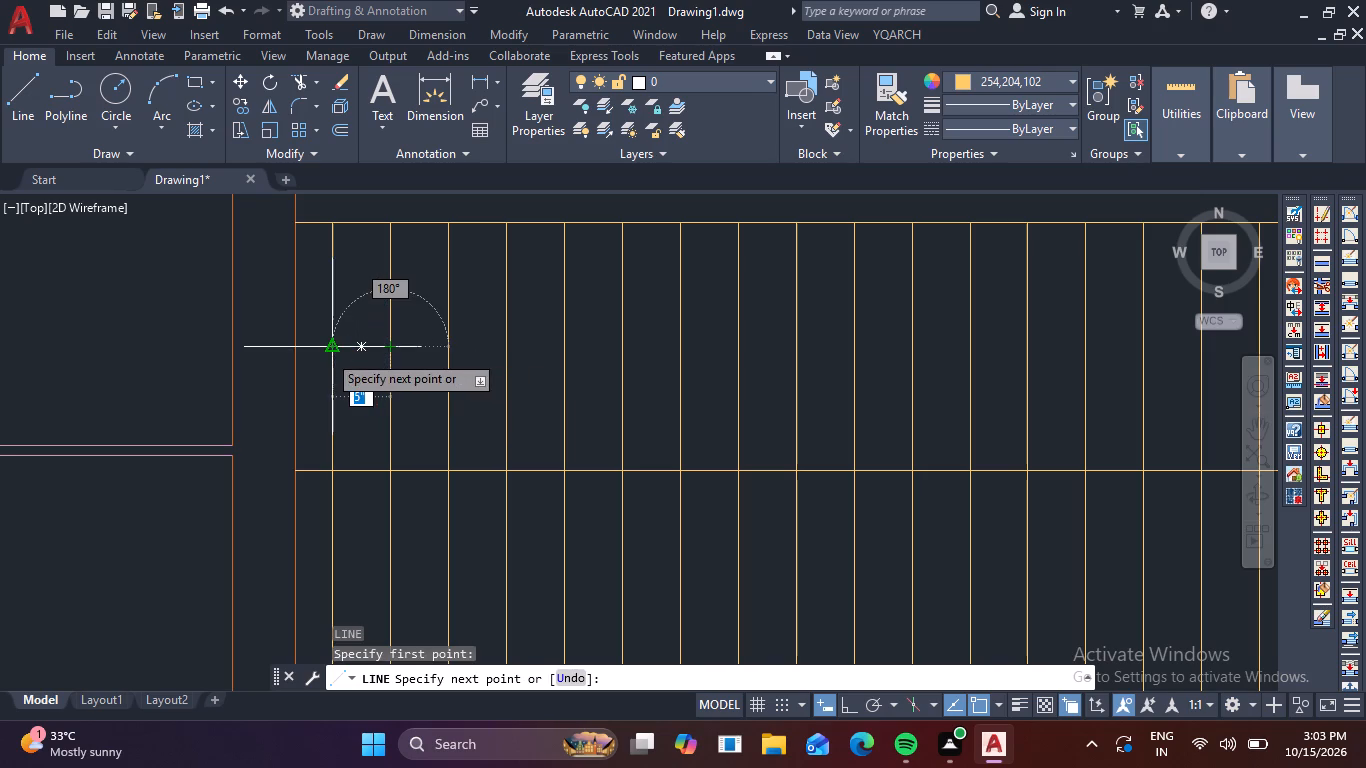
left_click(327, 353)
key("Escape")
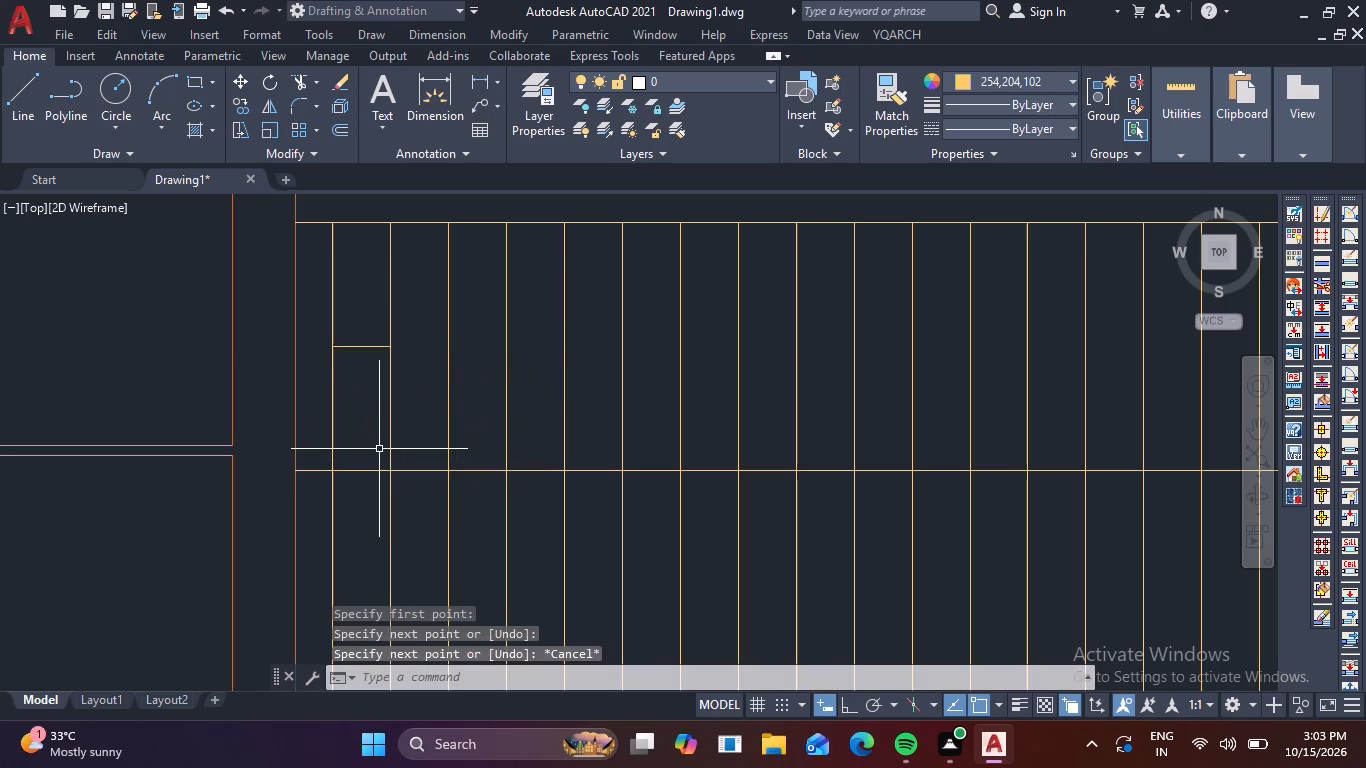
Offset the first grid cell's horizontal midline 2" downward and 2" upward.
key("o")
key("Return")
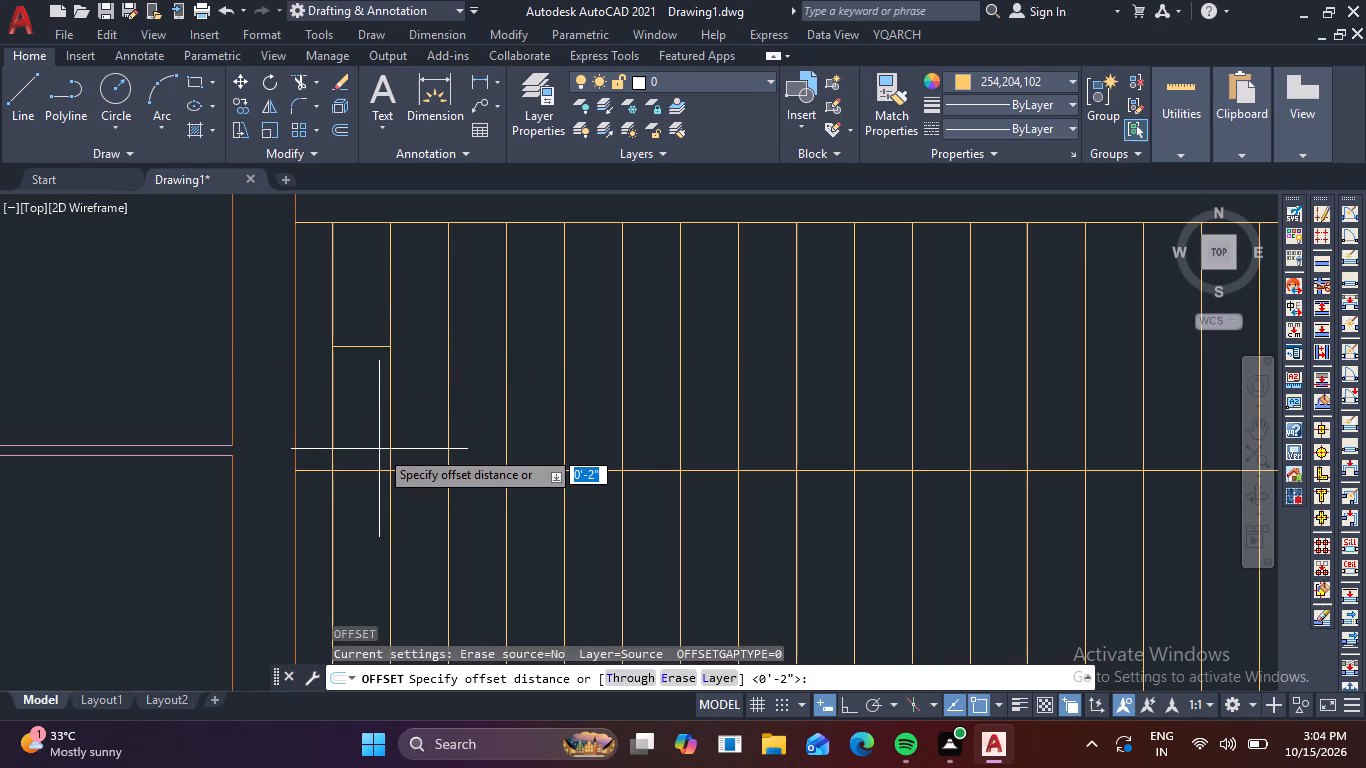
key("space")
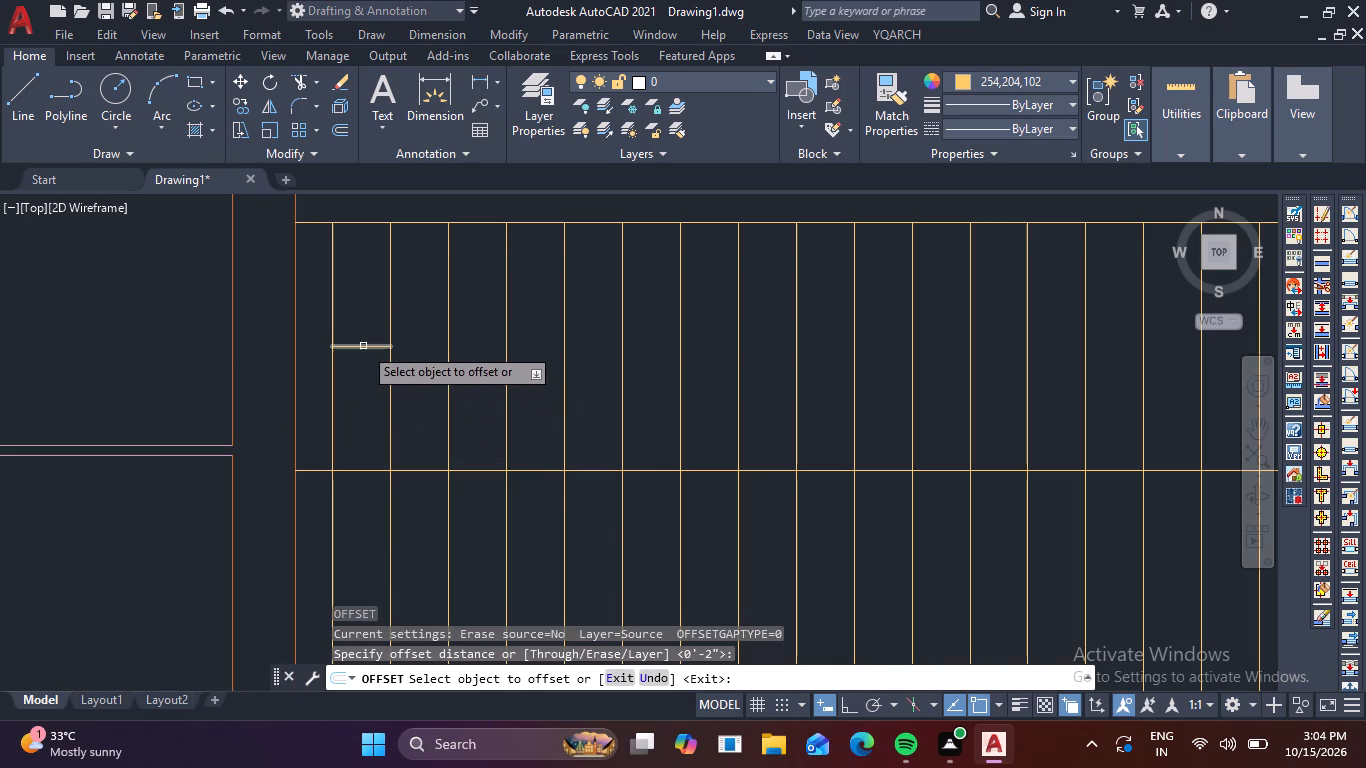
left_click(363, 346)
left_click_drag(353, 389, 362, 380)
left_click(383, 346)
left_click(375, 311)
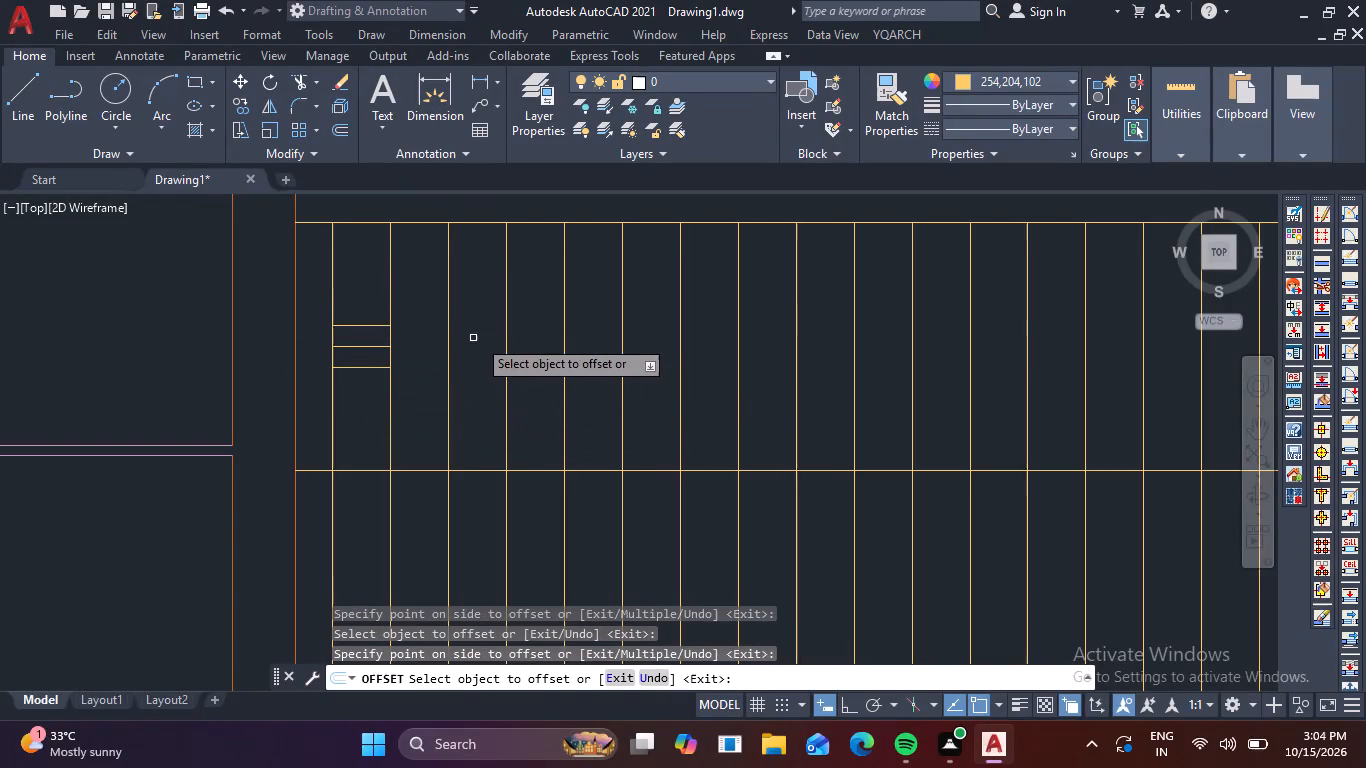
key("Escape")
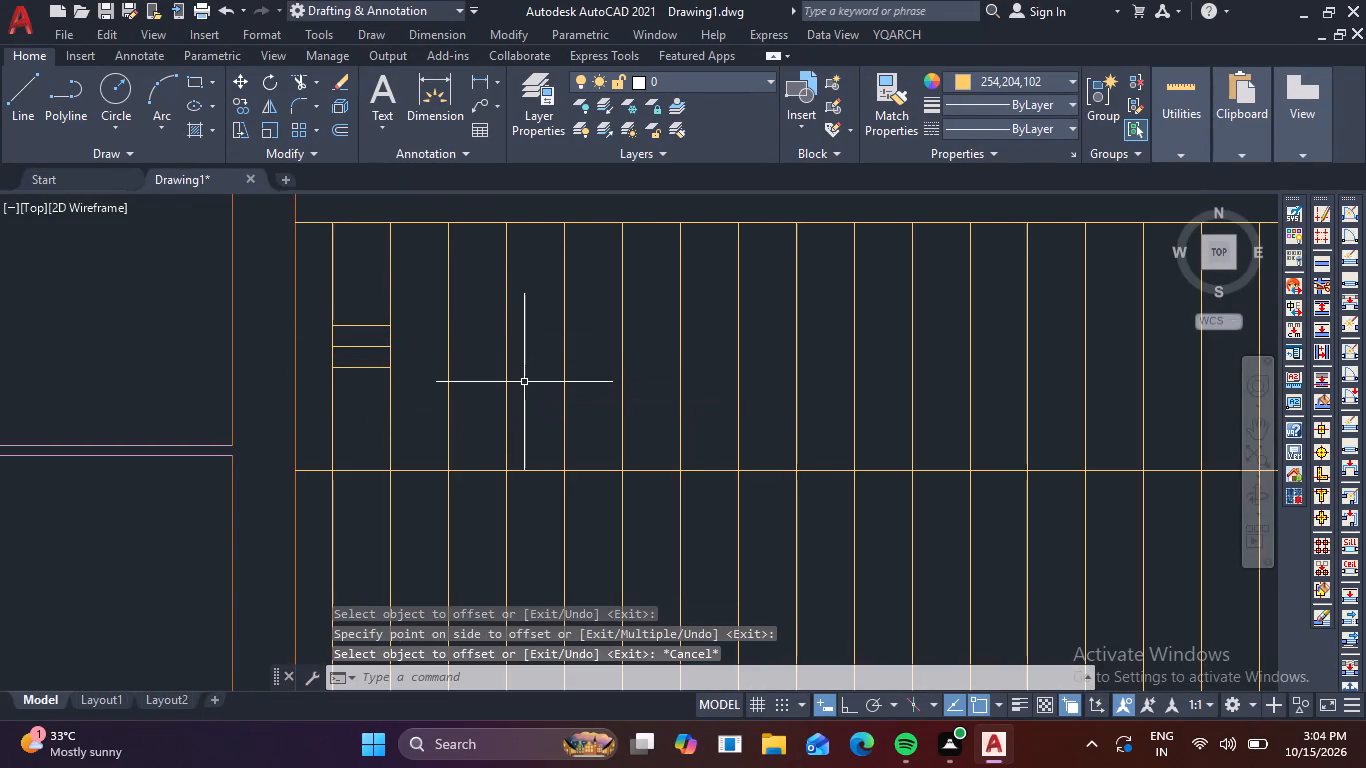
Draw connected lines from the first cell's lower-left corner through the midpoints of both offset lines to its upper-right corner.
type("l")
key("space")
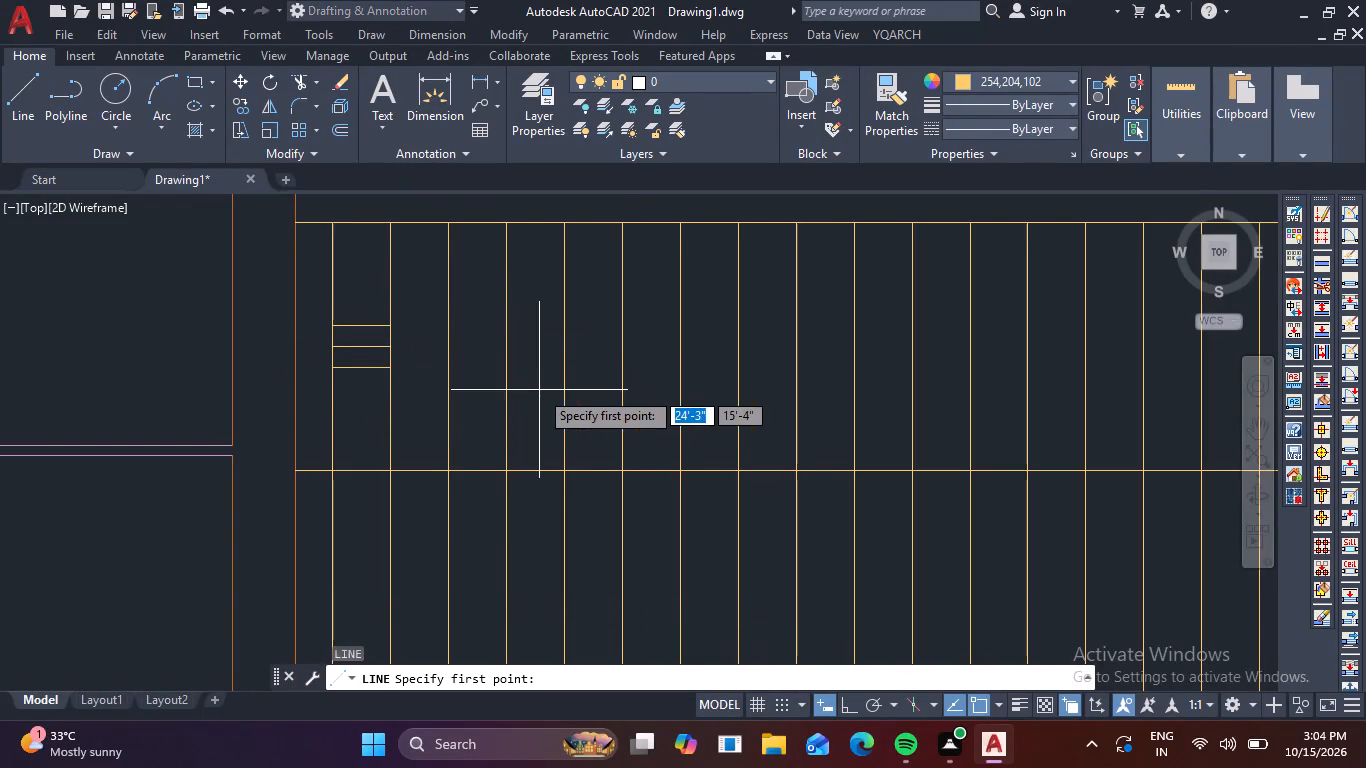
left_click(336, 475)
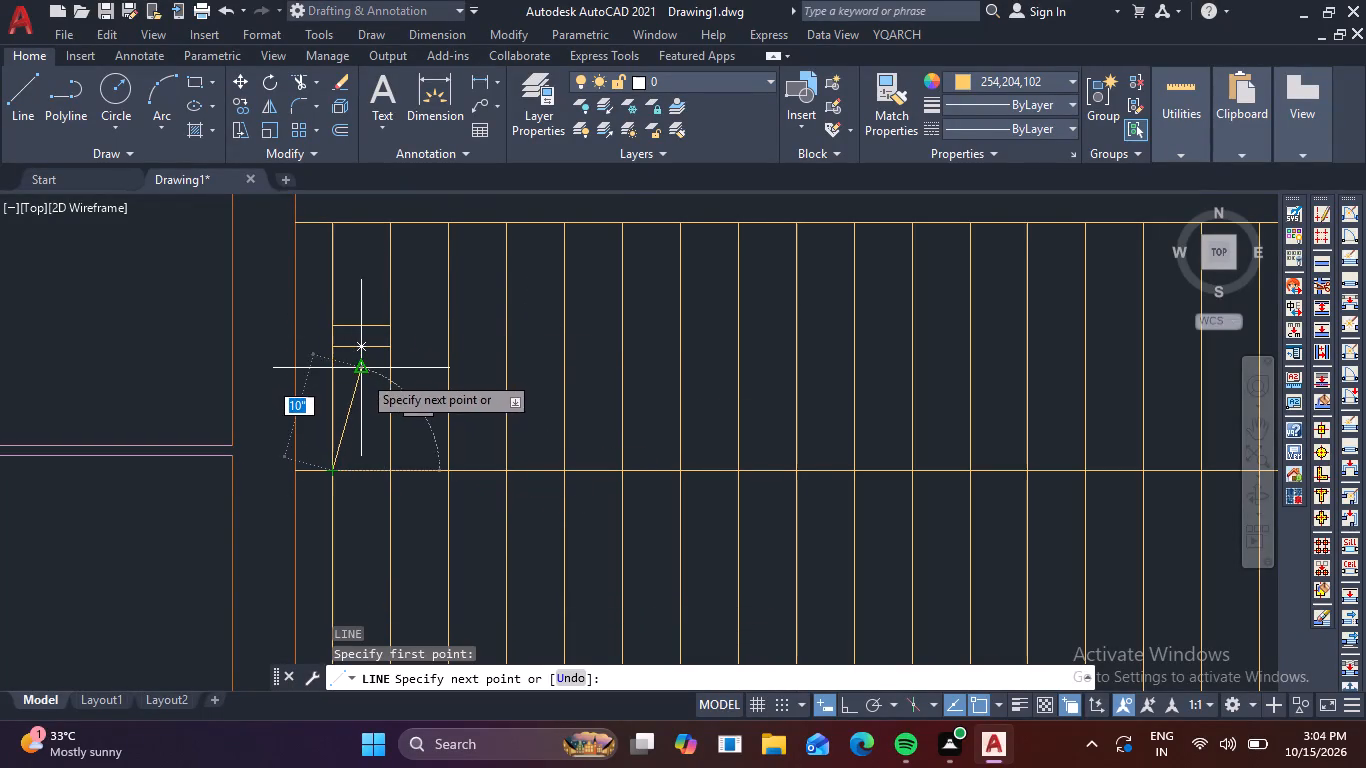
left_click(366, 365)
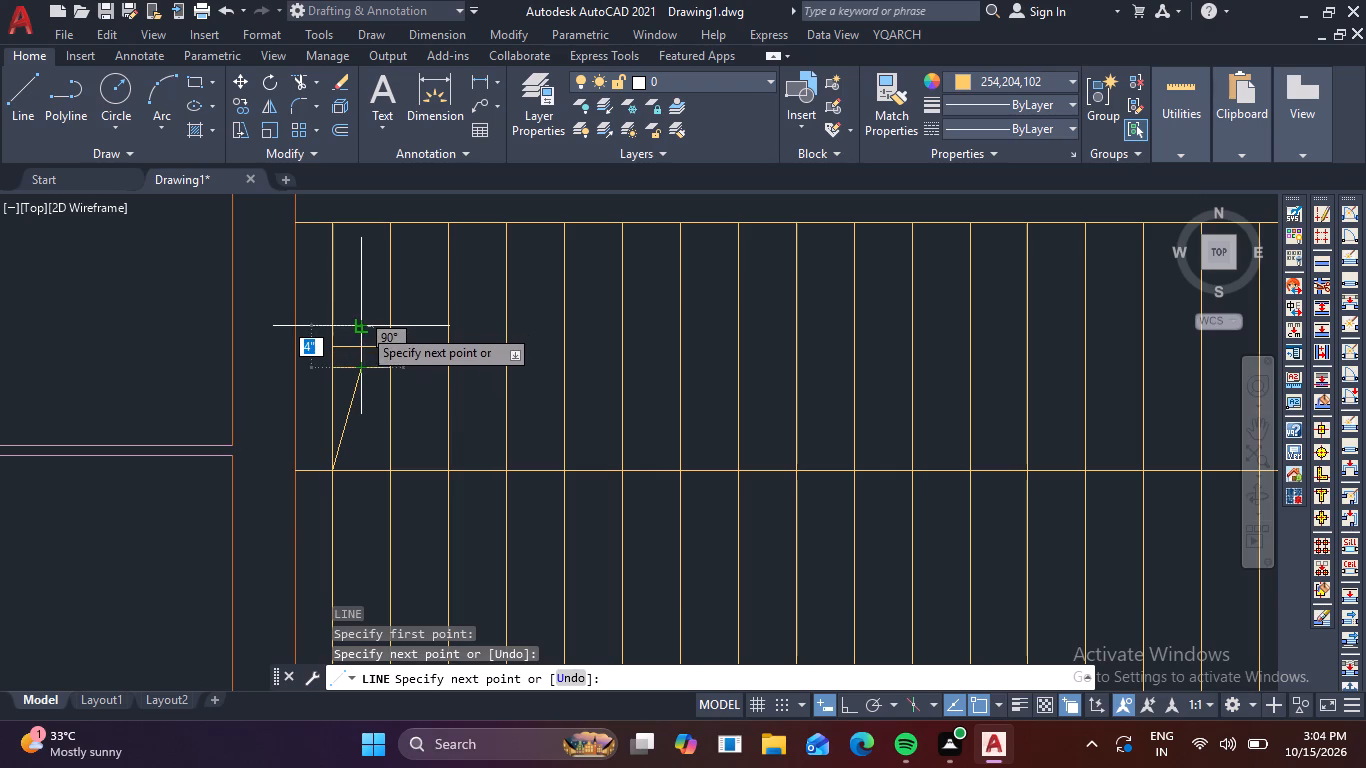
left_click(362, 331)
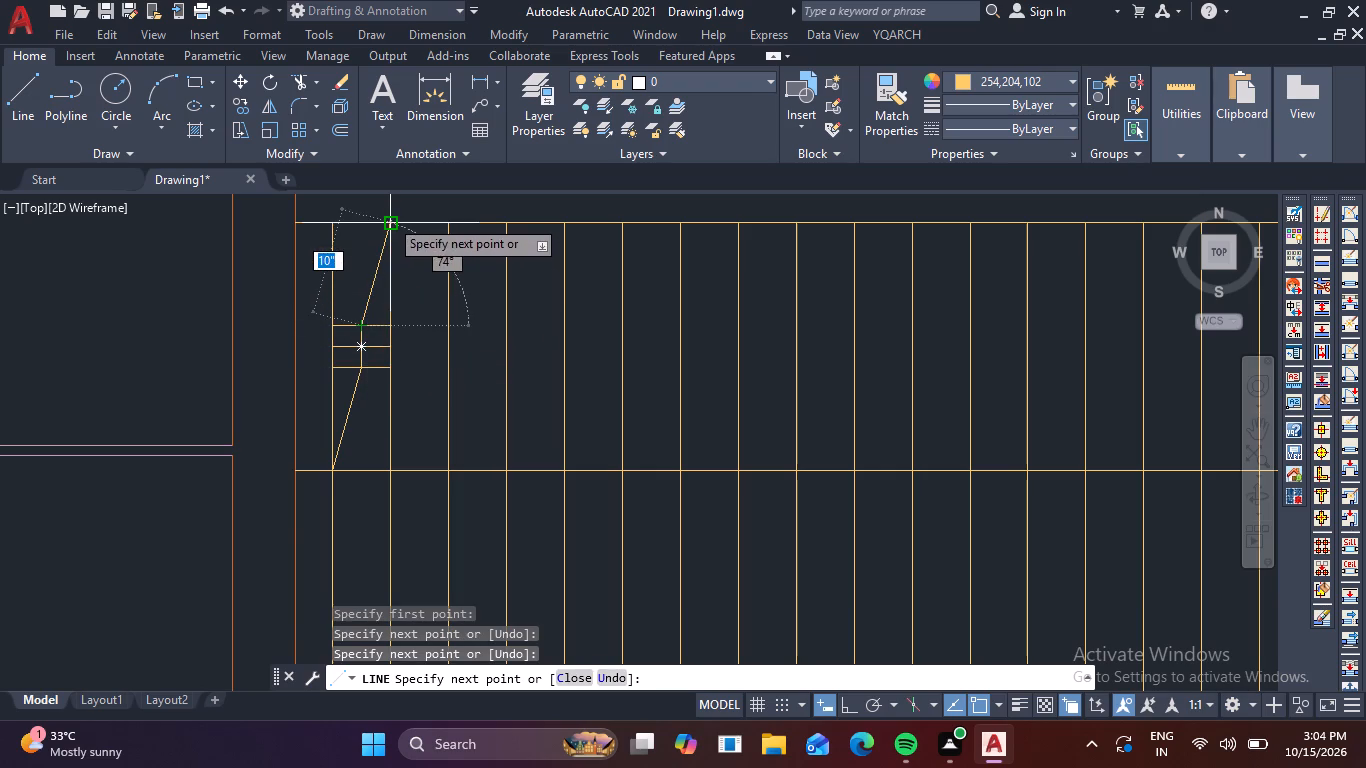
left_click(389, 218)
key("space")
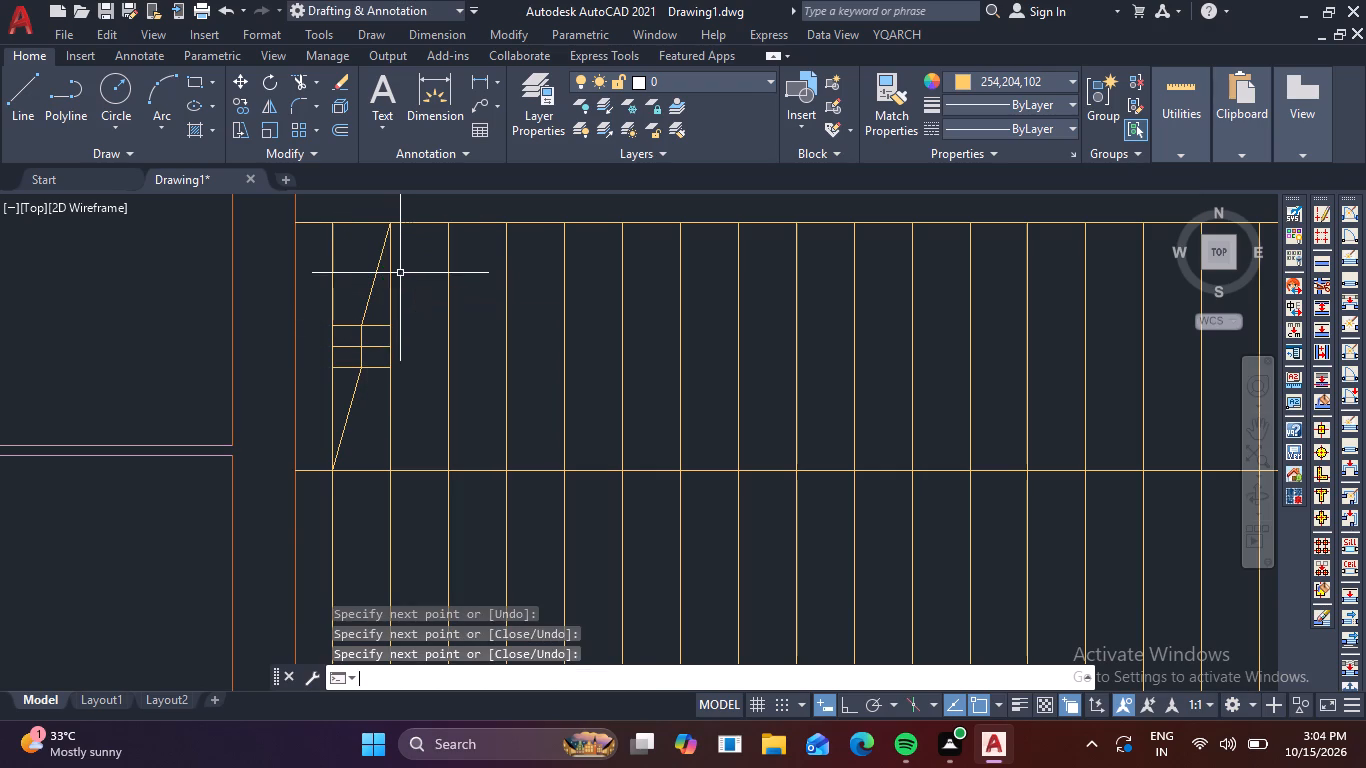
Draw the opposite connected lines from the cell's upper-left corner through the same two midpoints to its lower-right corner.
key("space")
left_click(333, 229)
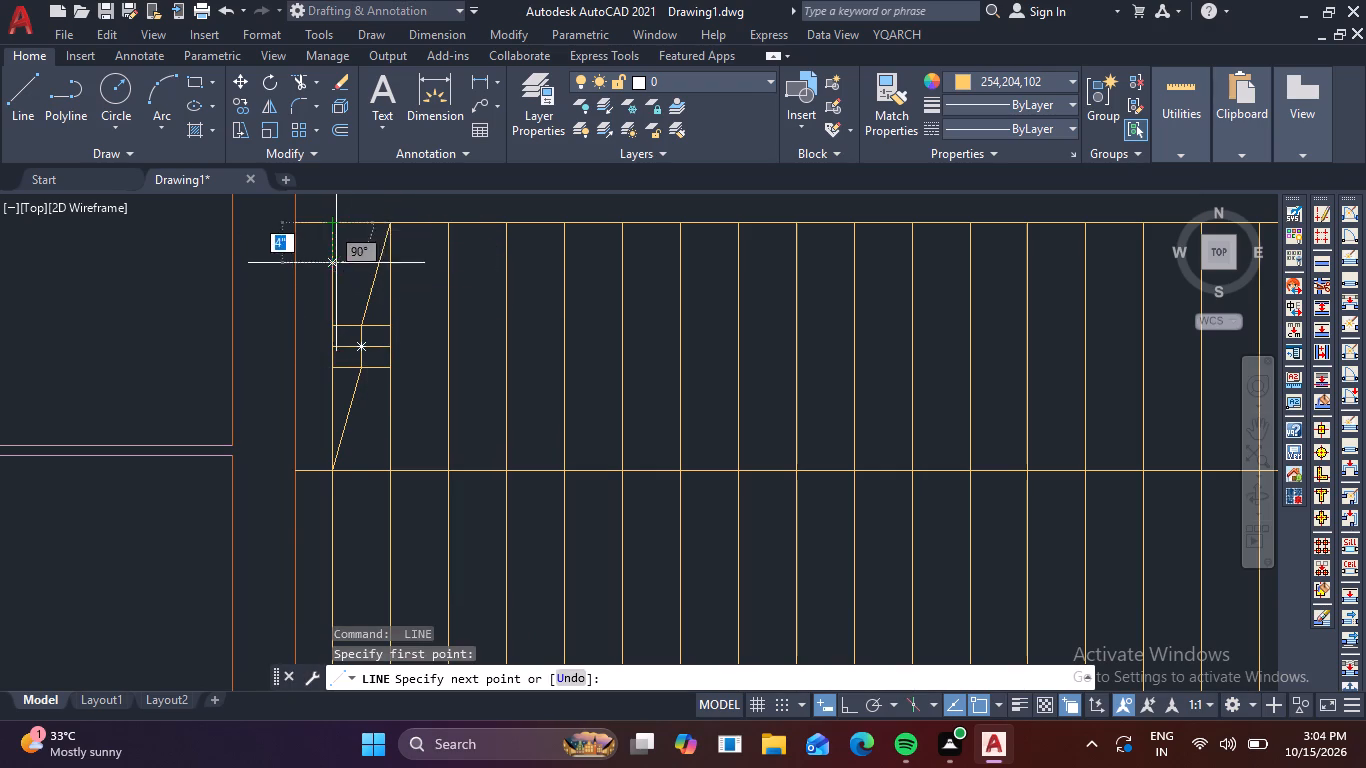
left_click(360, 322)
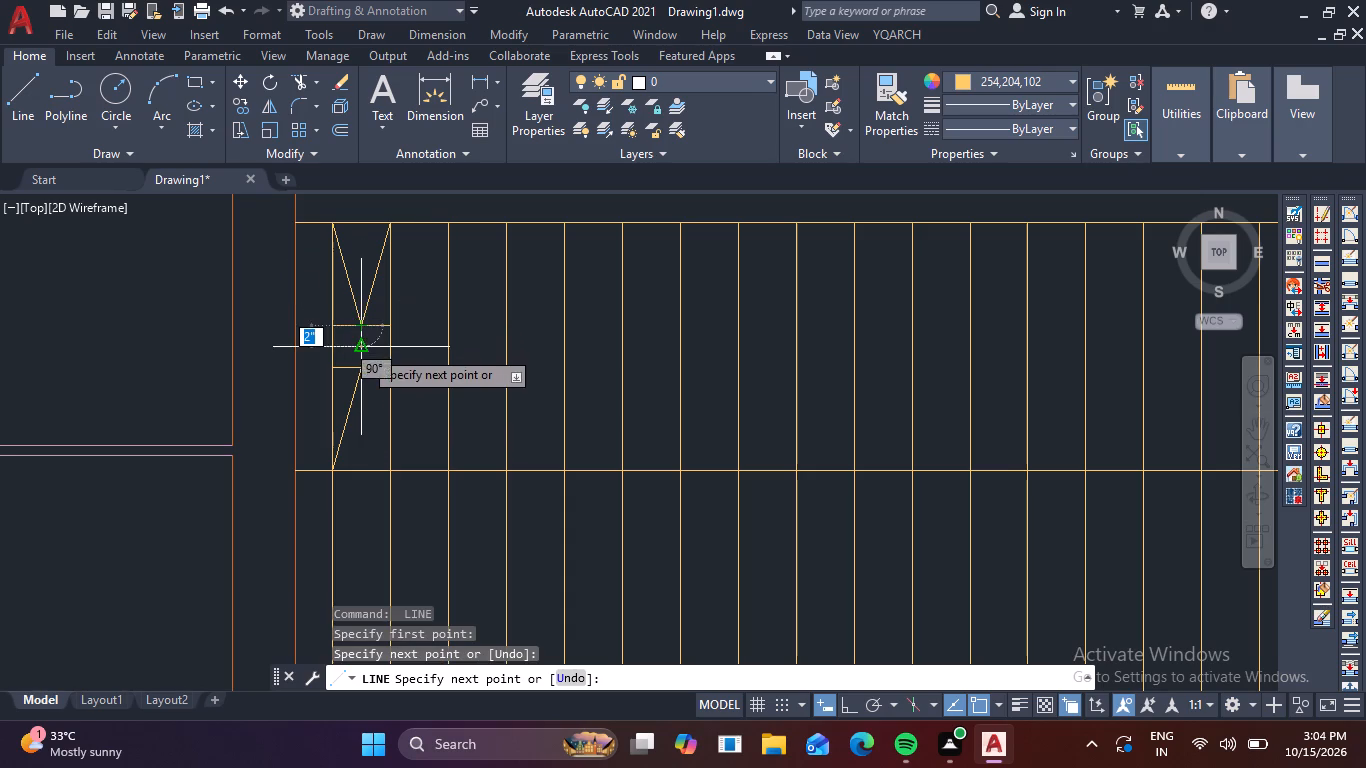
left_click(362, 361)
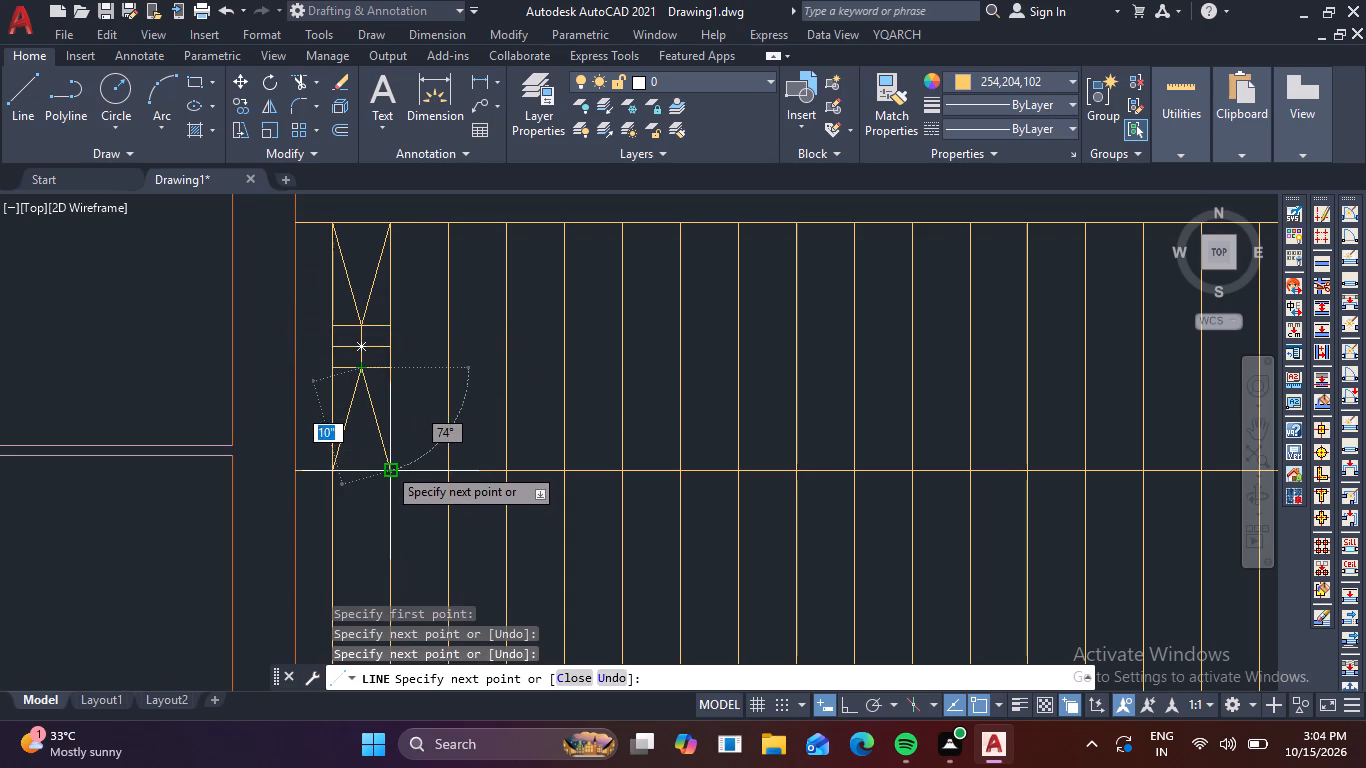
left_click(387, 467)
key("space")
Delete the three horizontal guide lines across the middle of the first cell.
scroll(379, 382, "up", 2)
left_click_drag(382, 371, 377, 347)
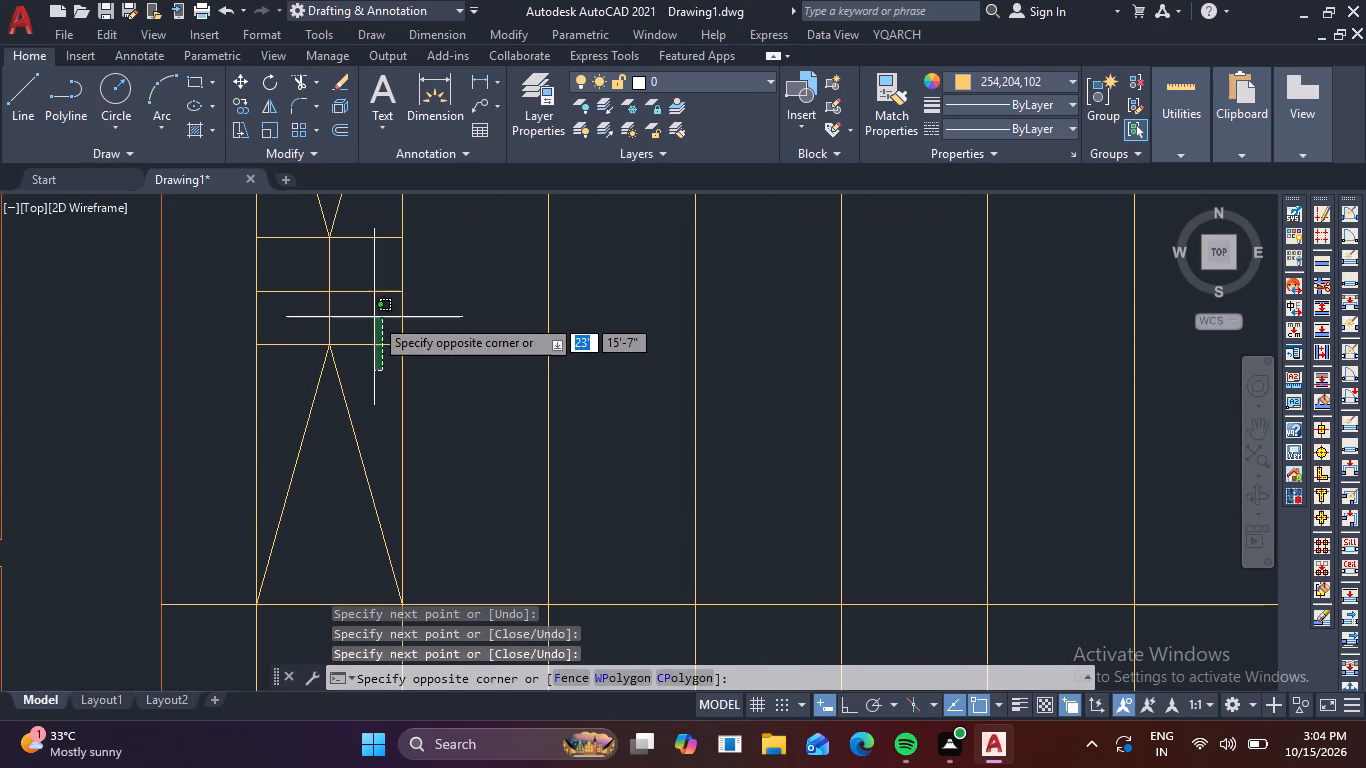
left_click(369, 229)
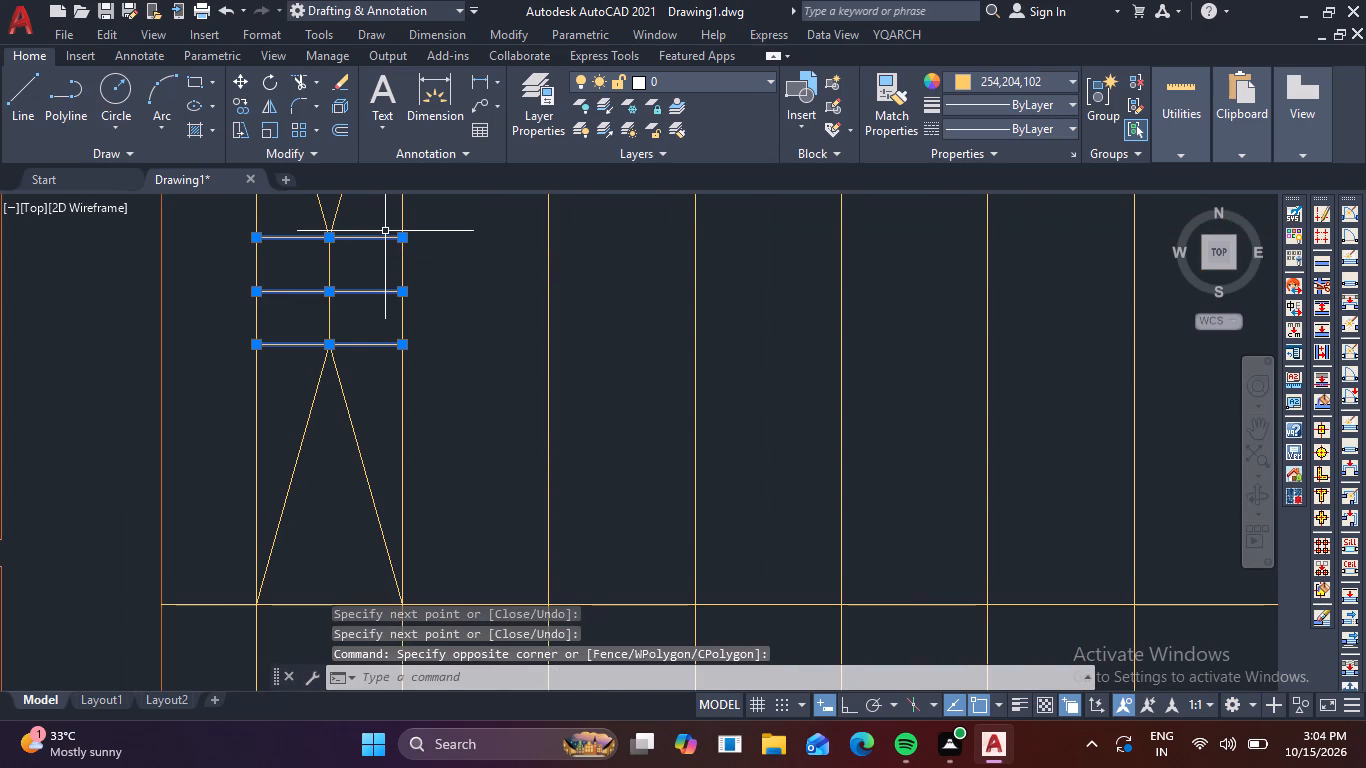
key("Delete")
scroll(335, 285, "down", 2)
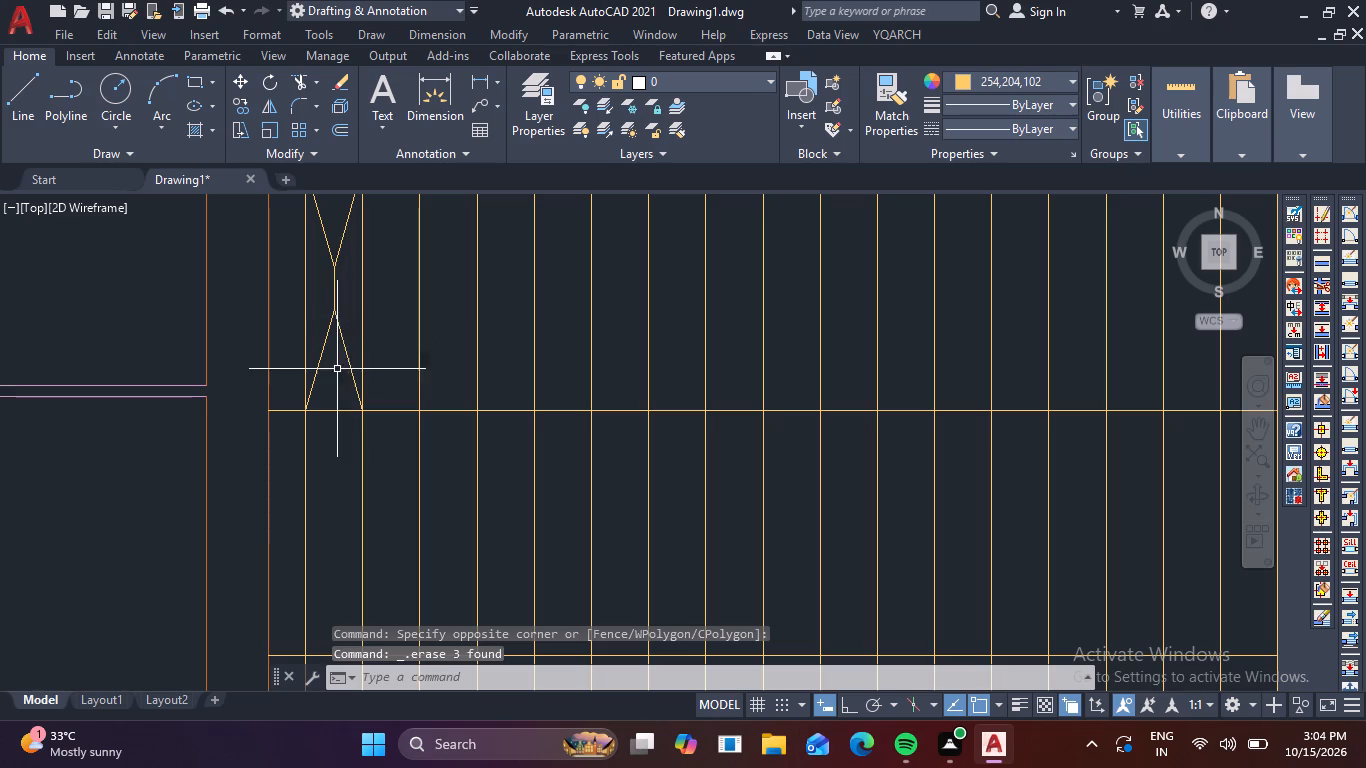
Copy the first cell's crossed line pattern from its upper-left corner into the following ten cells of the top row.
left_click(352, 395)
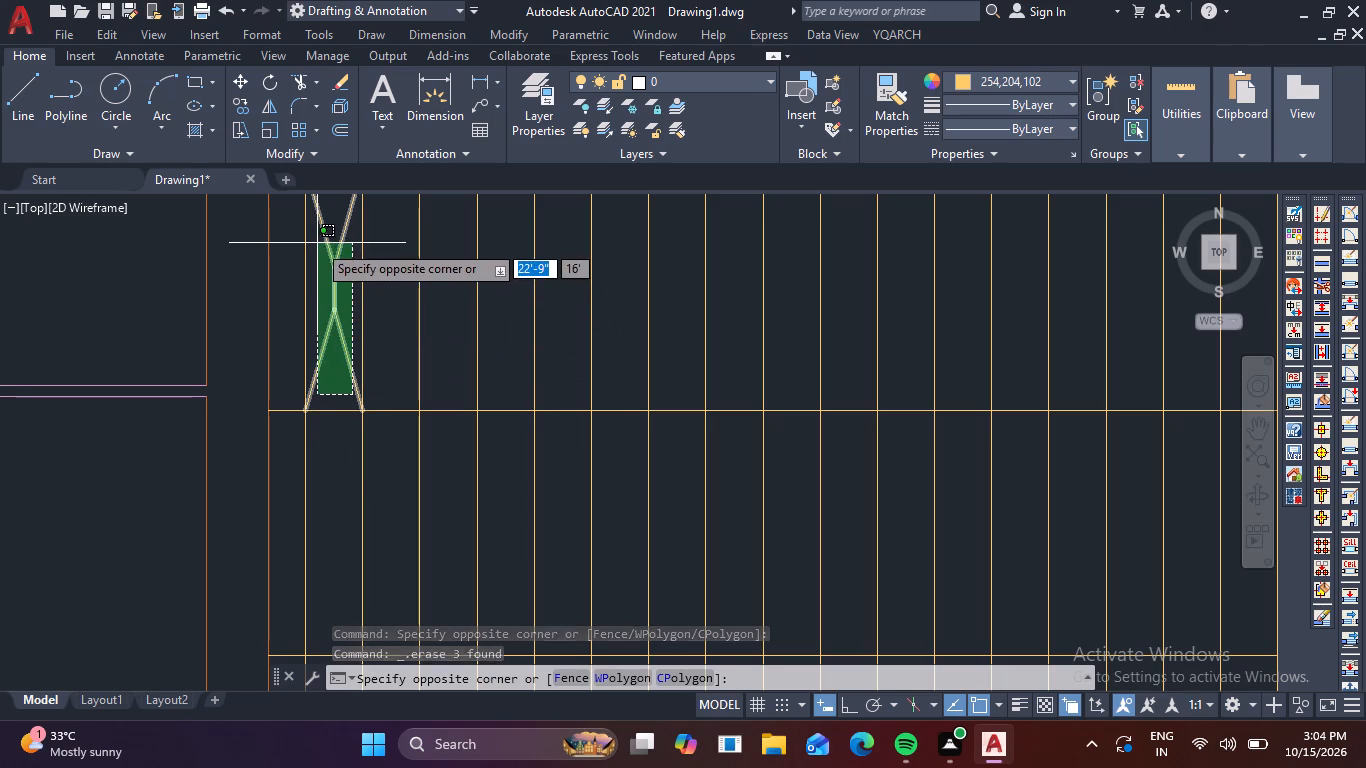
left_click(317, 243)
middle_click_drag(416, 291, 417, 417)
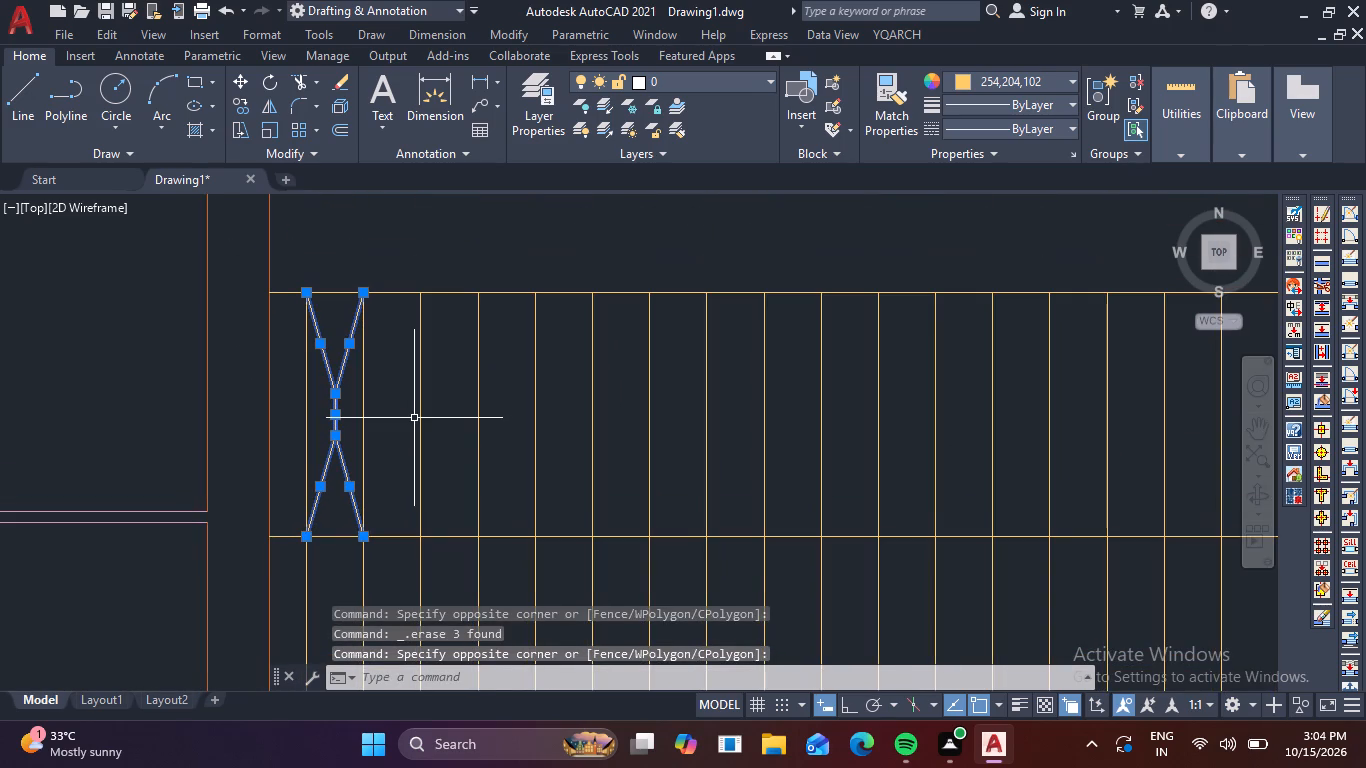
type("co")
key("space")
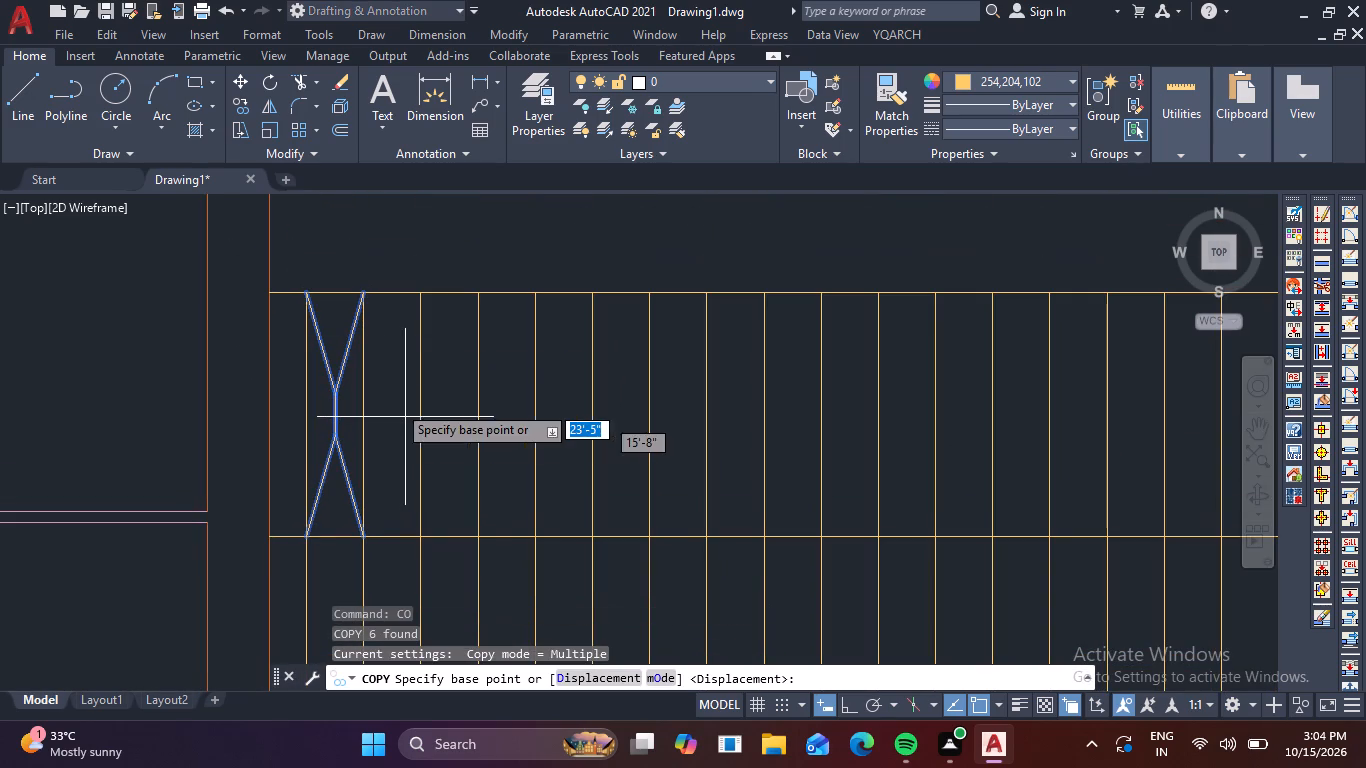
left_click(310, 287)
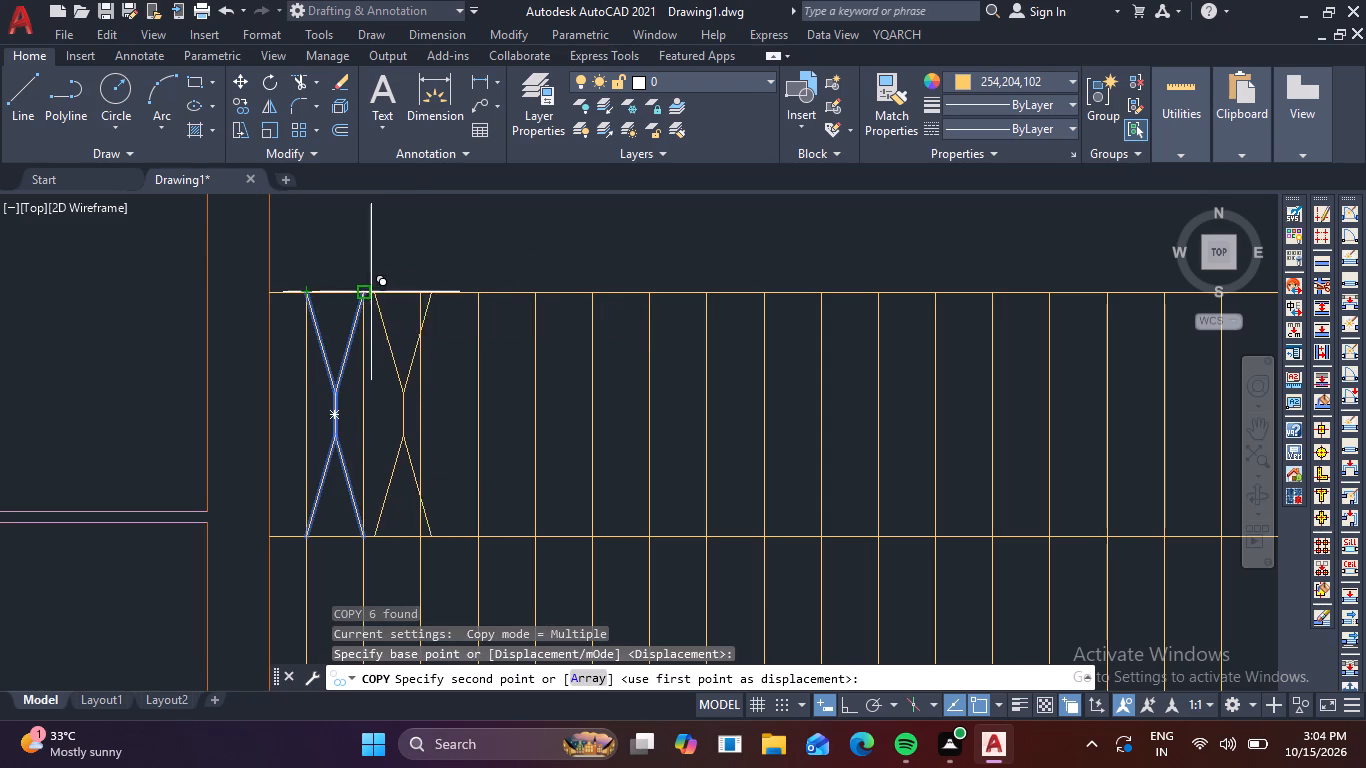
left_click(363, 293)
left_click(425, 293)
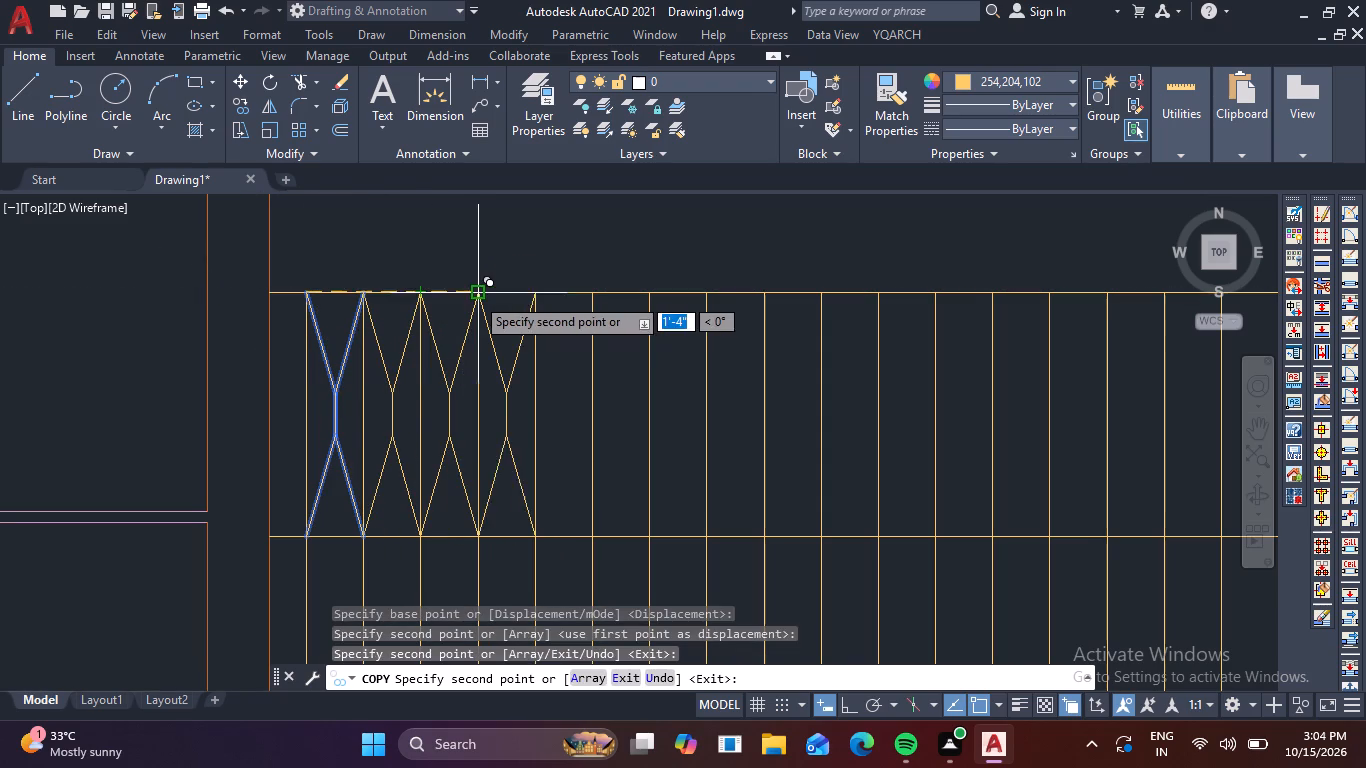
left_click(482, 294)
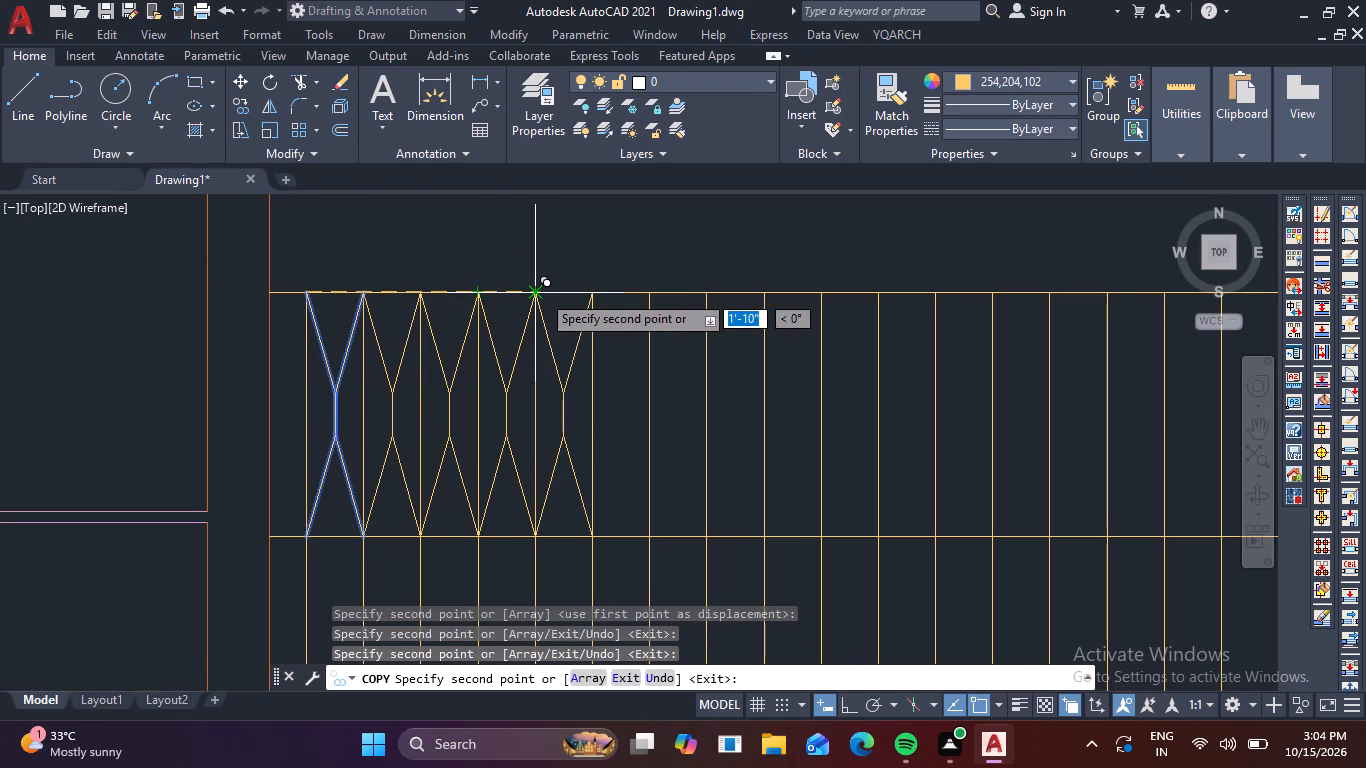
left_click(541, 293)
left_click(588, 294)
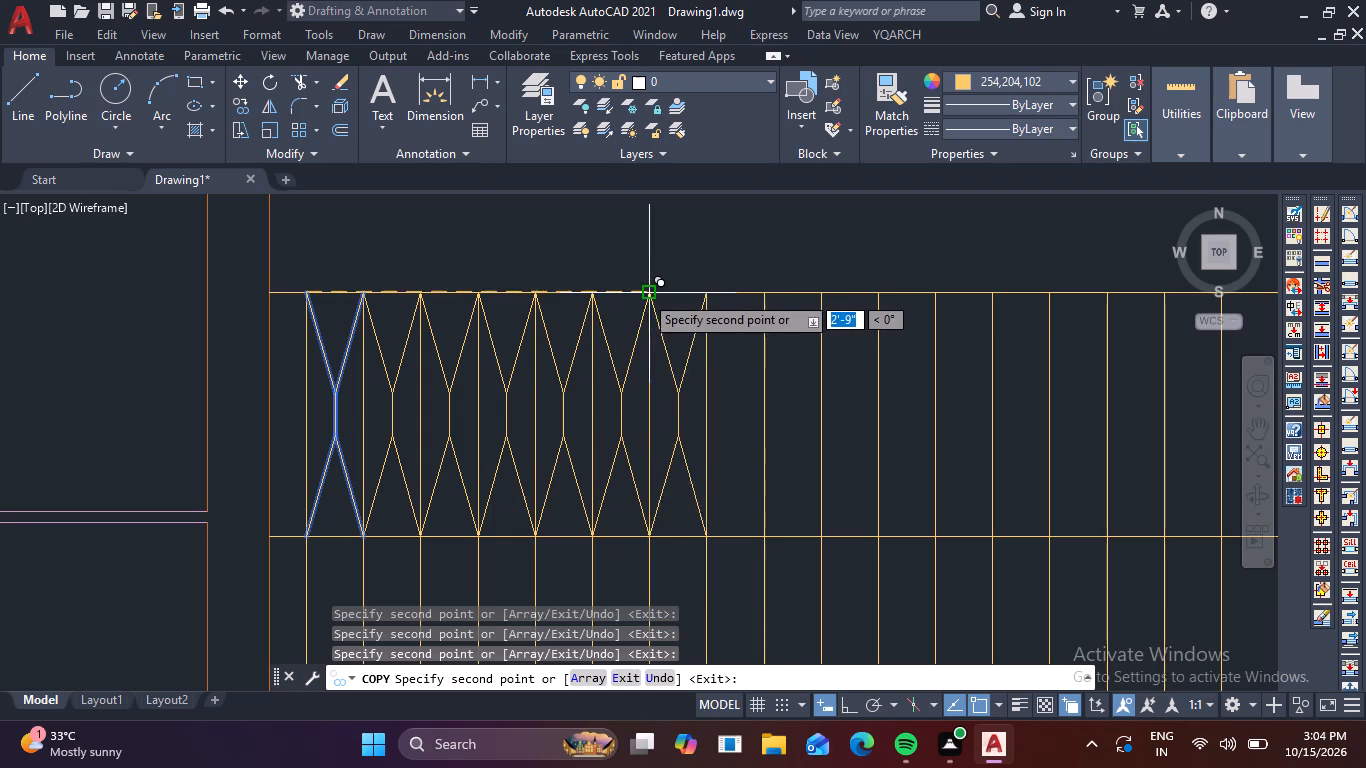
left_click(646, 294)
left_click(708, 296)
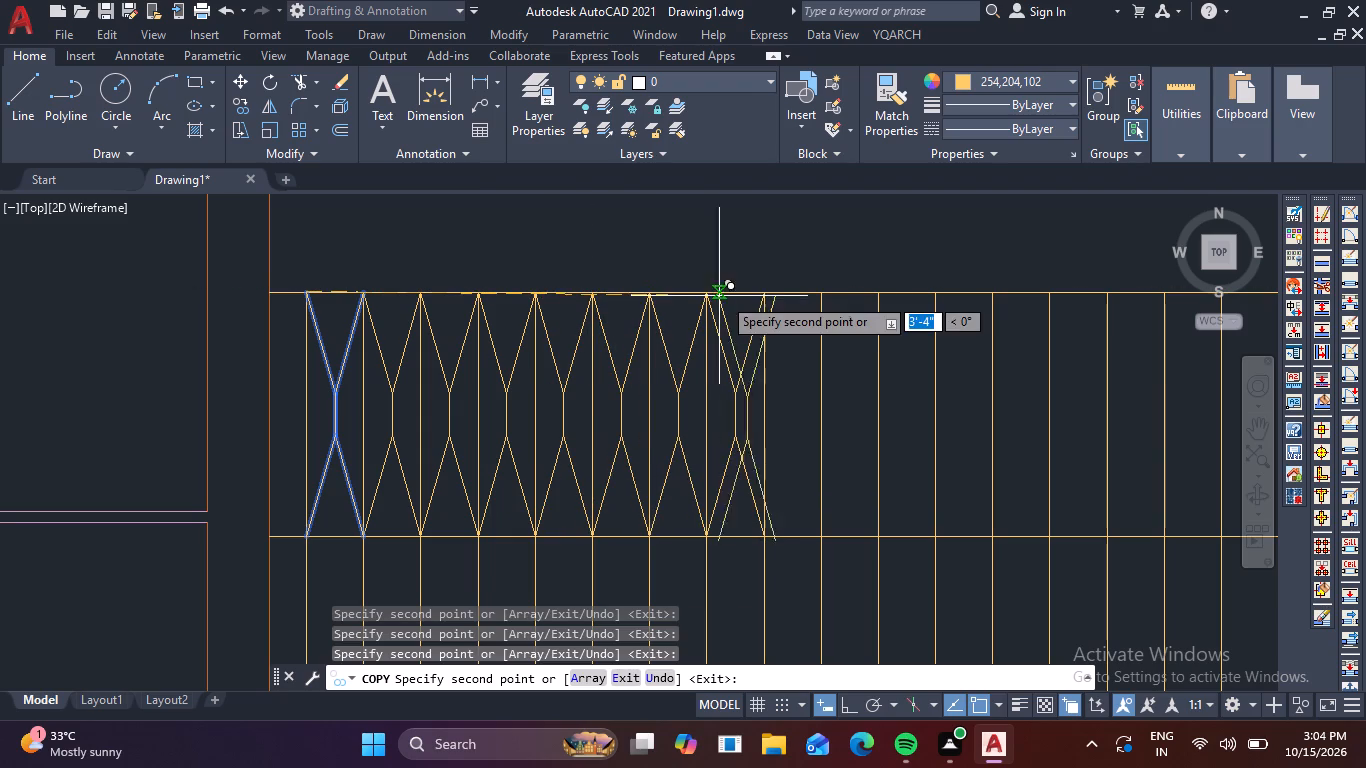
left_click(771, 296)
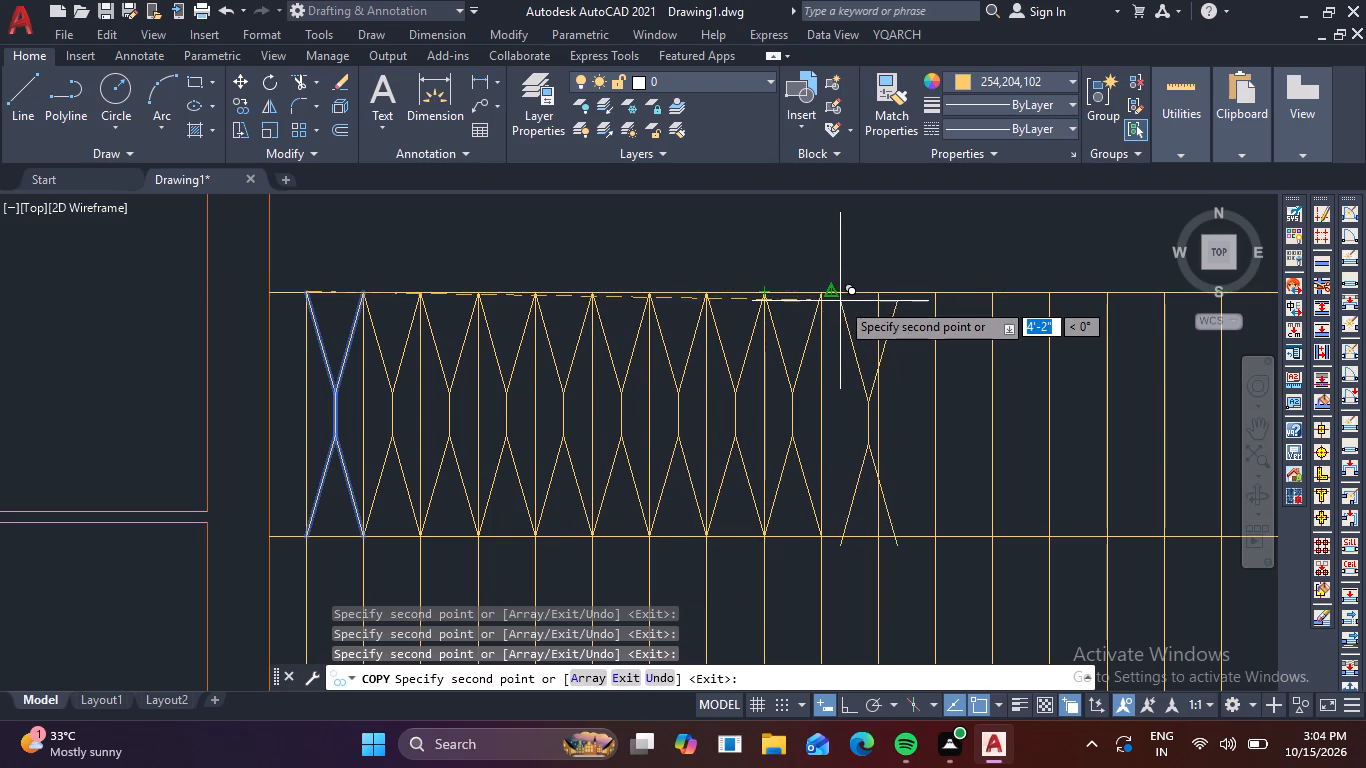
left_click(823, 297)
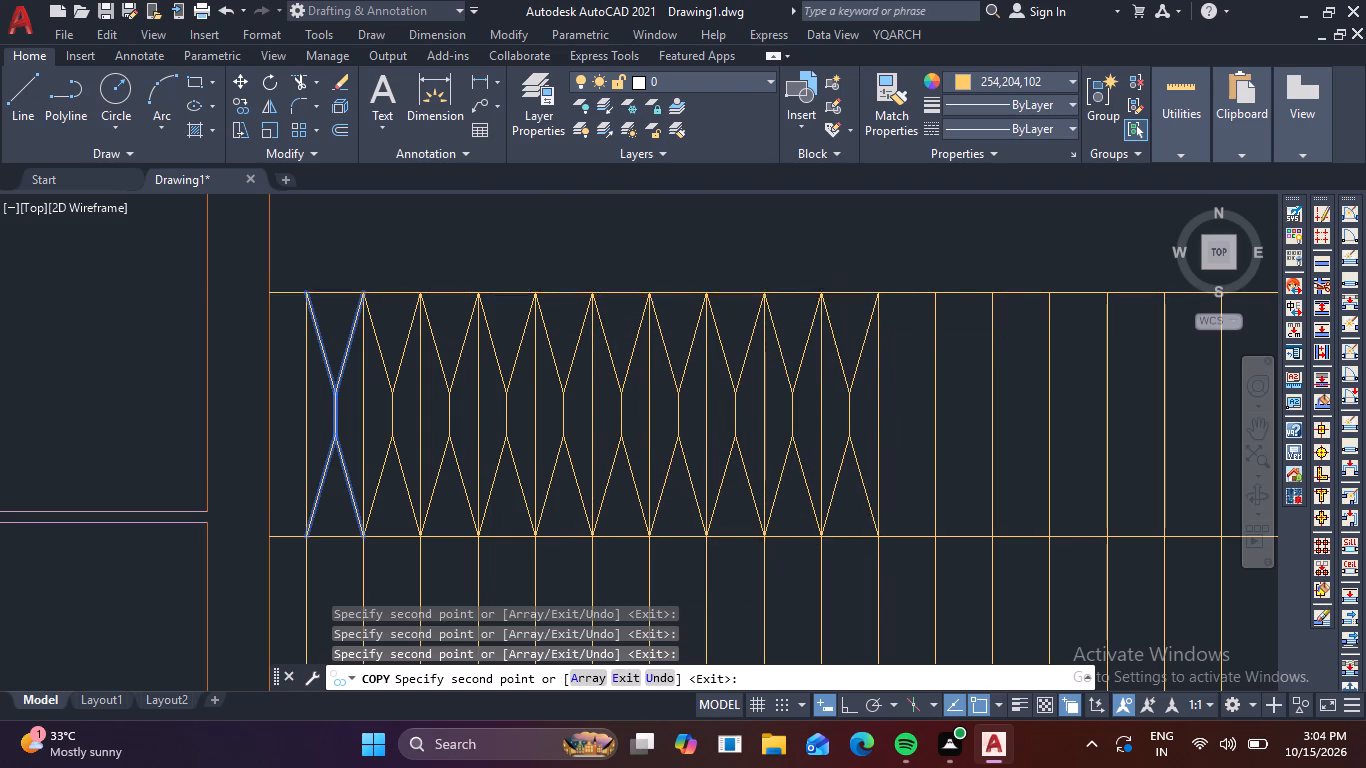
left_click(884, 294)
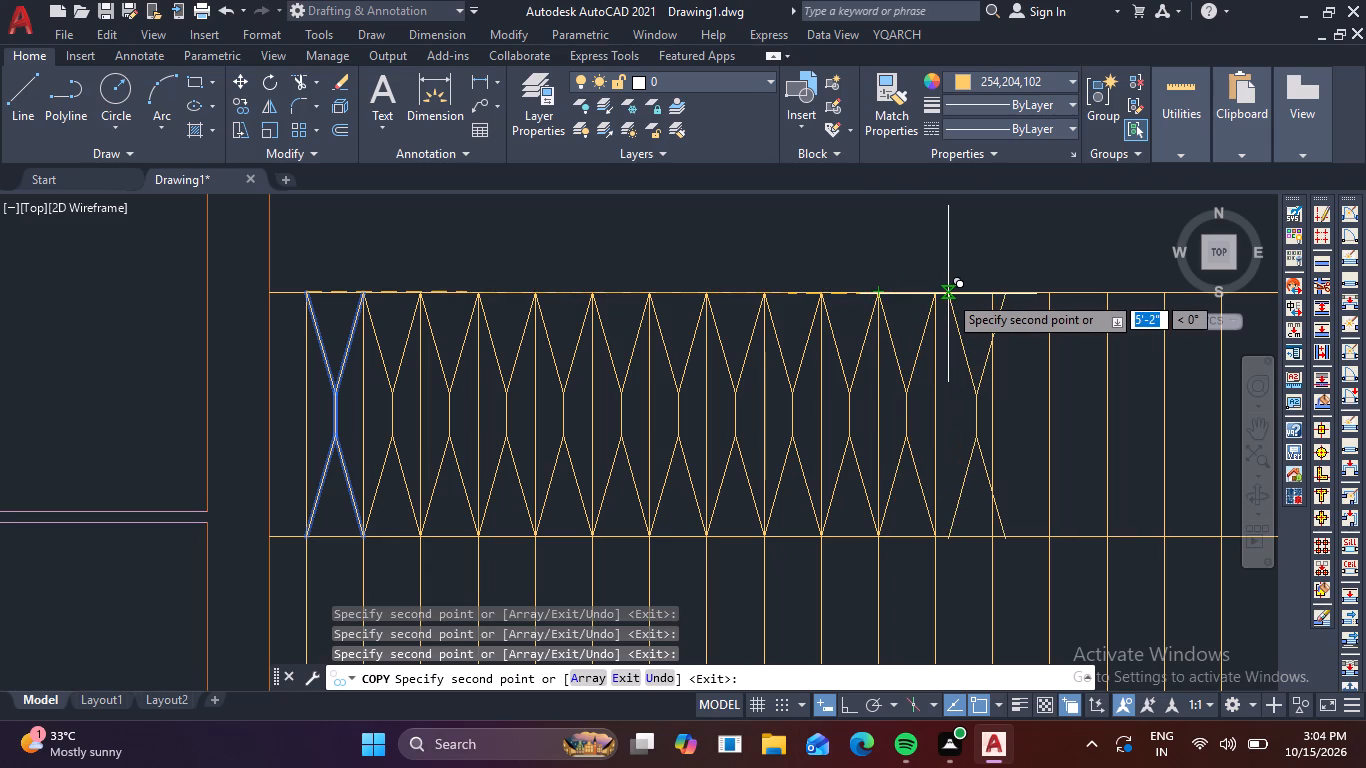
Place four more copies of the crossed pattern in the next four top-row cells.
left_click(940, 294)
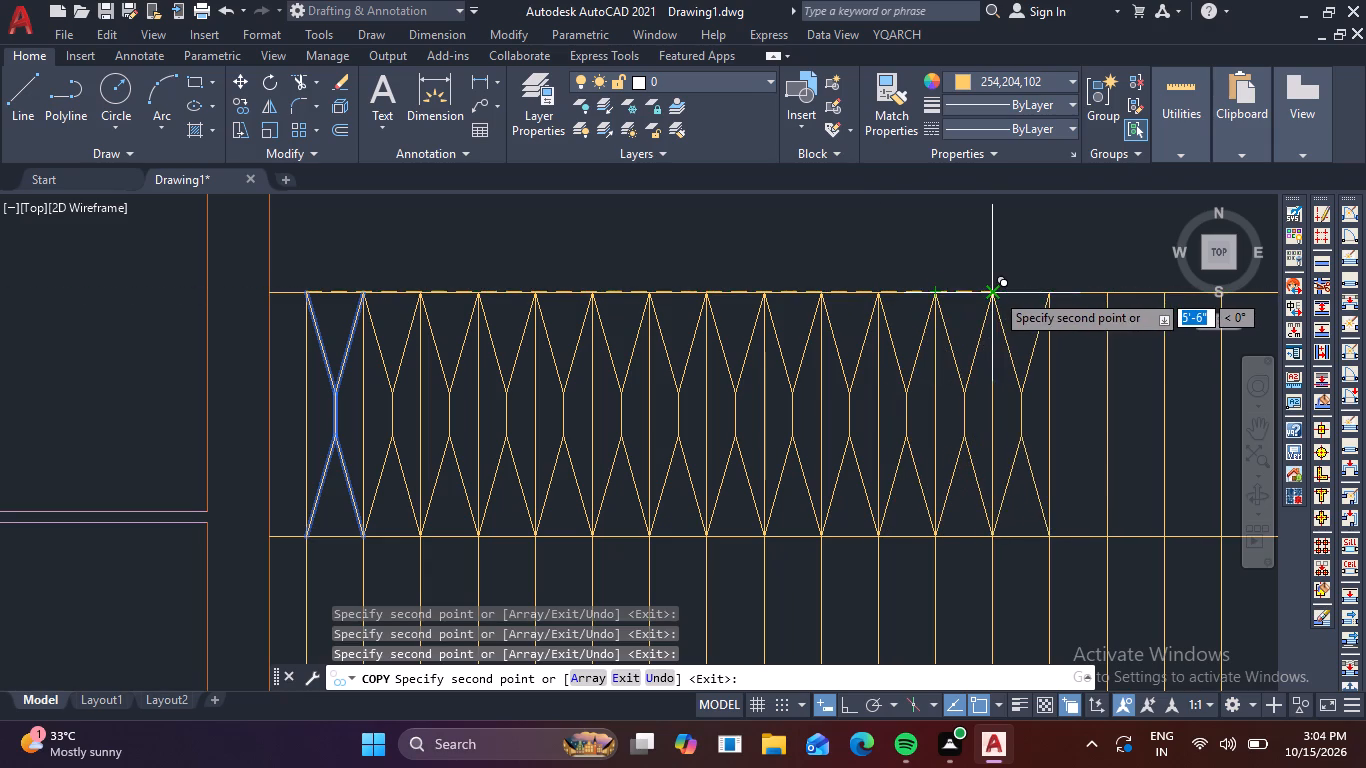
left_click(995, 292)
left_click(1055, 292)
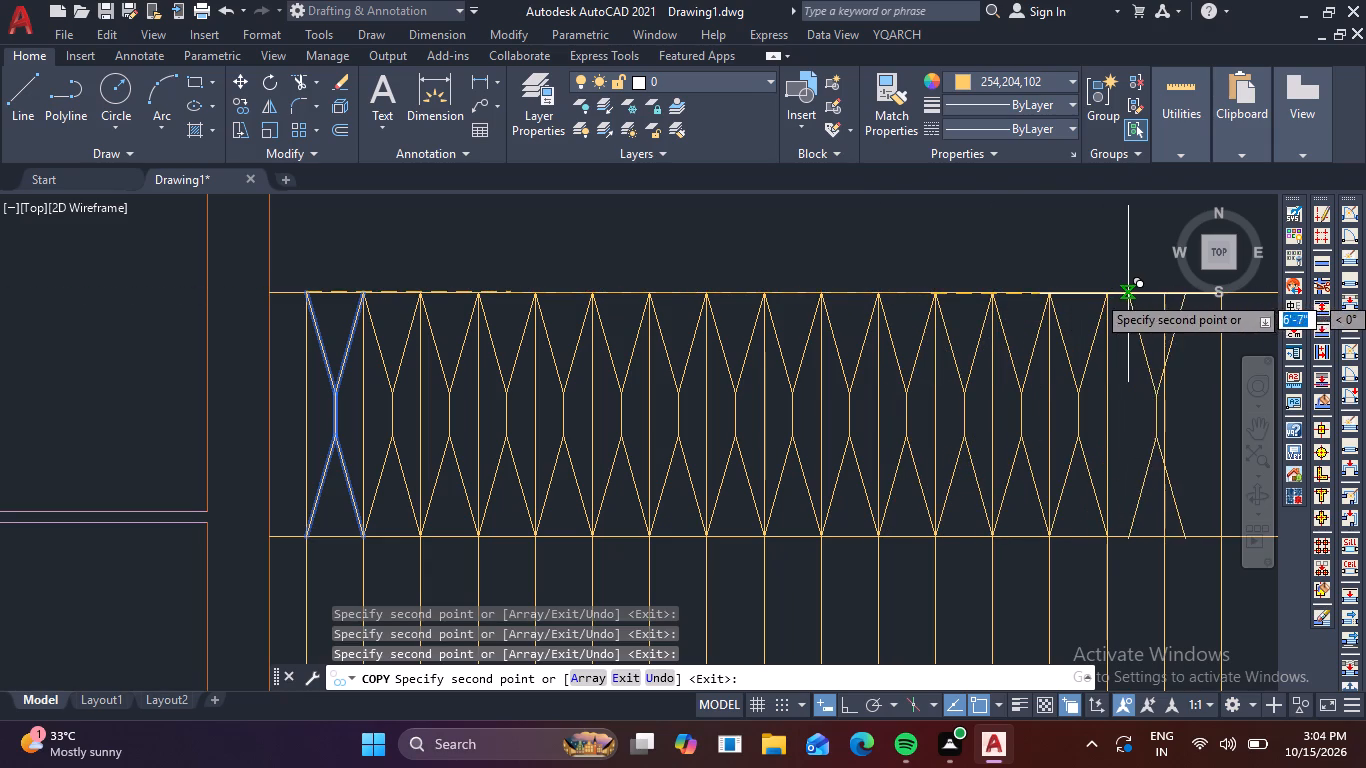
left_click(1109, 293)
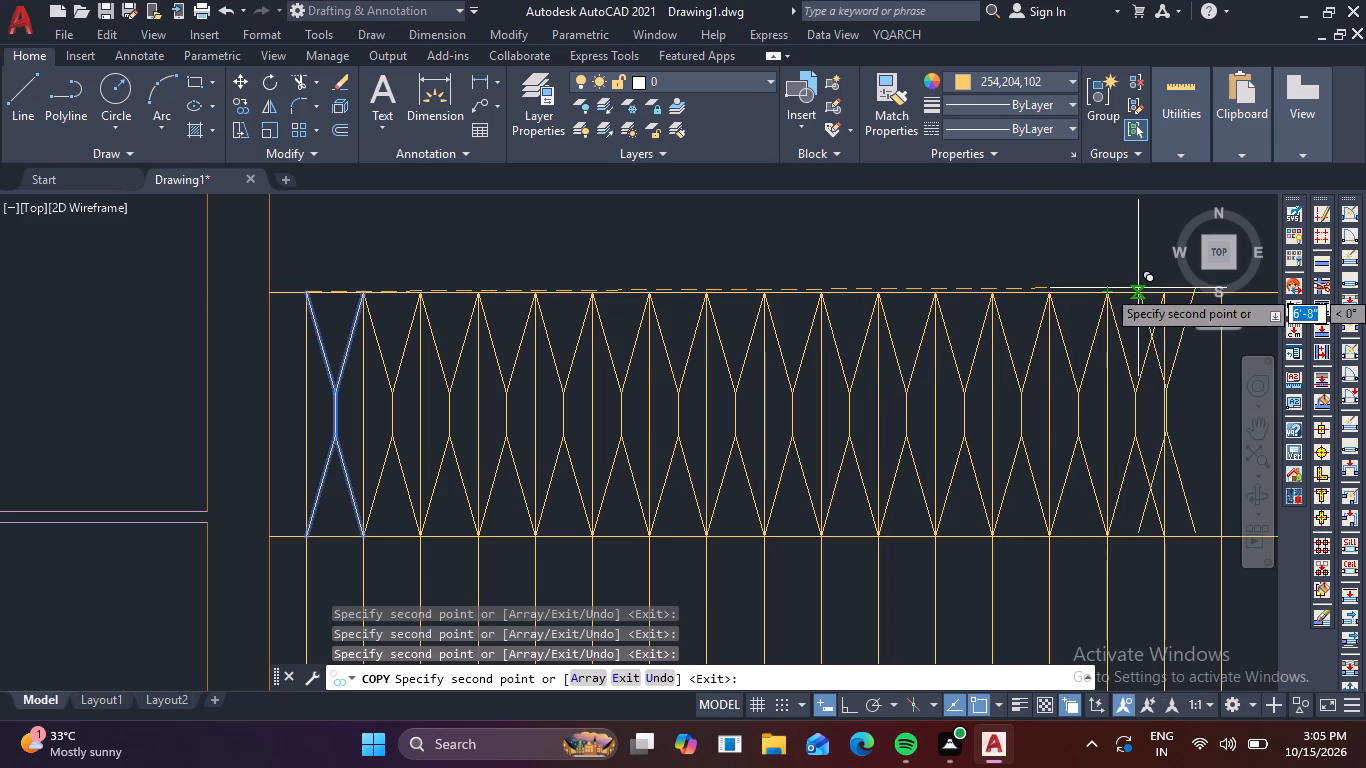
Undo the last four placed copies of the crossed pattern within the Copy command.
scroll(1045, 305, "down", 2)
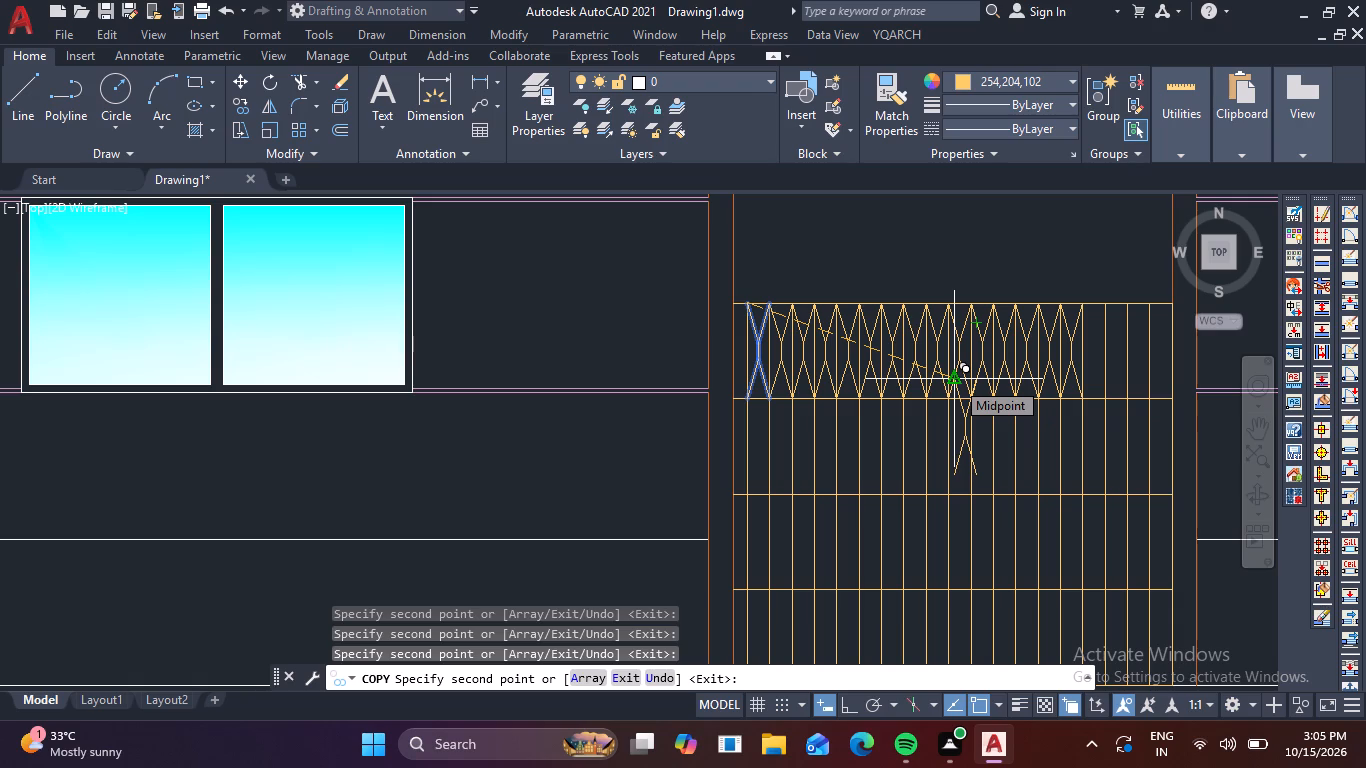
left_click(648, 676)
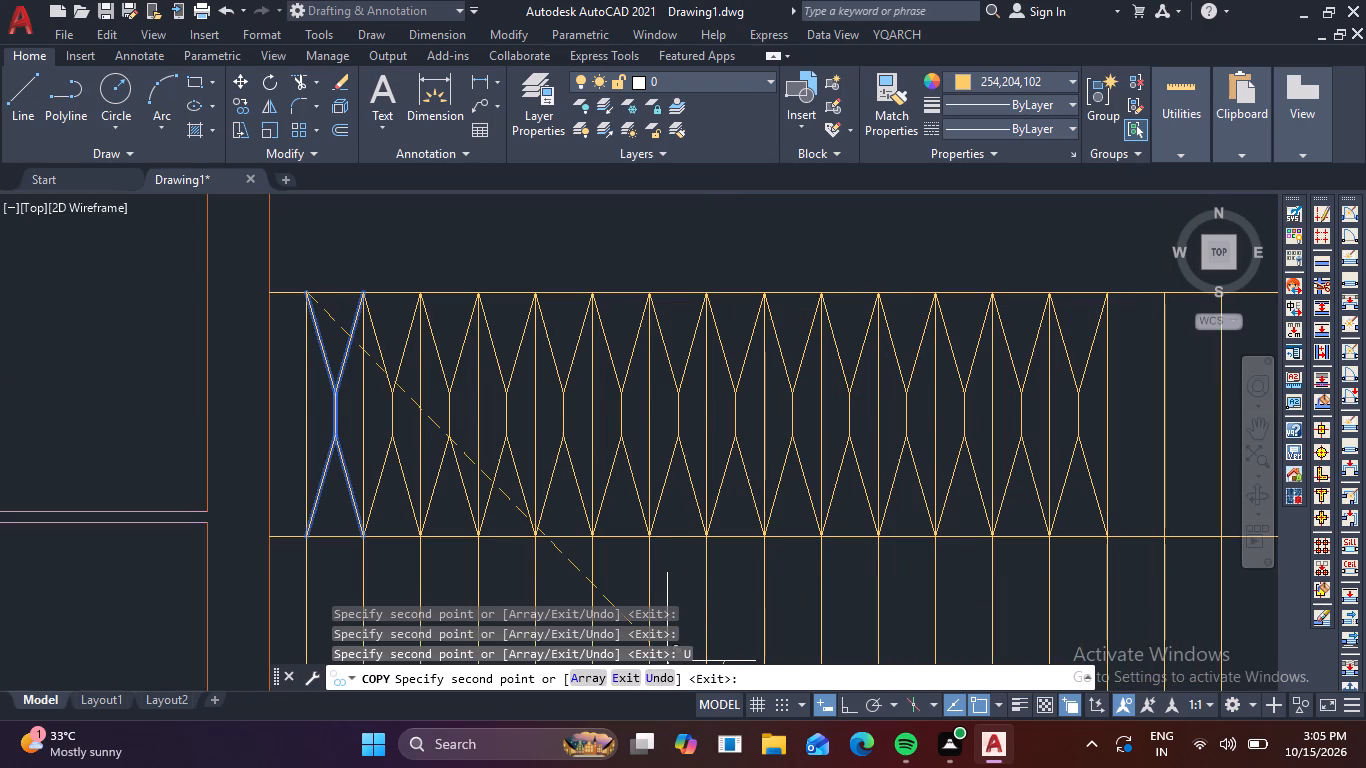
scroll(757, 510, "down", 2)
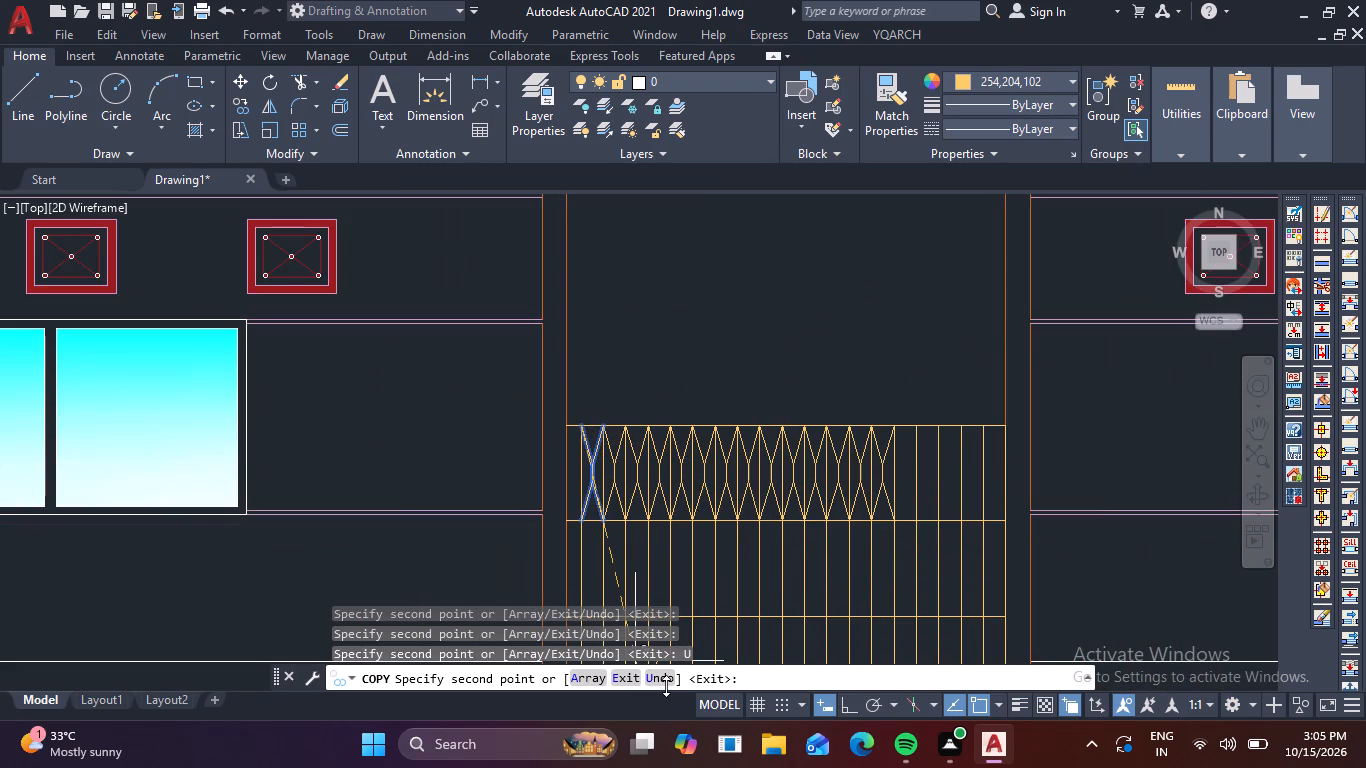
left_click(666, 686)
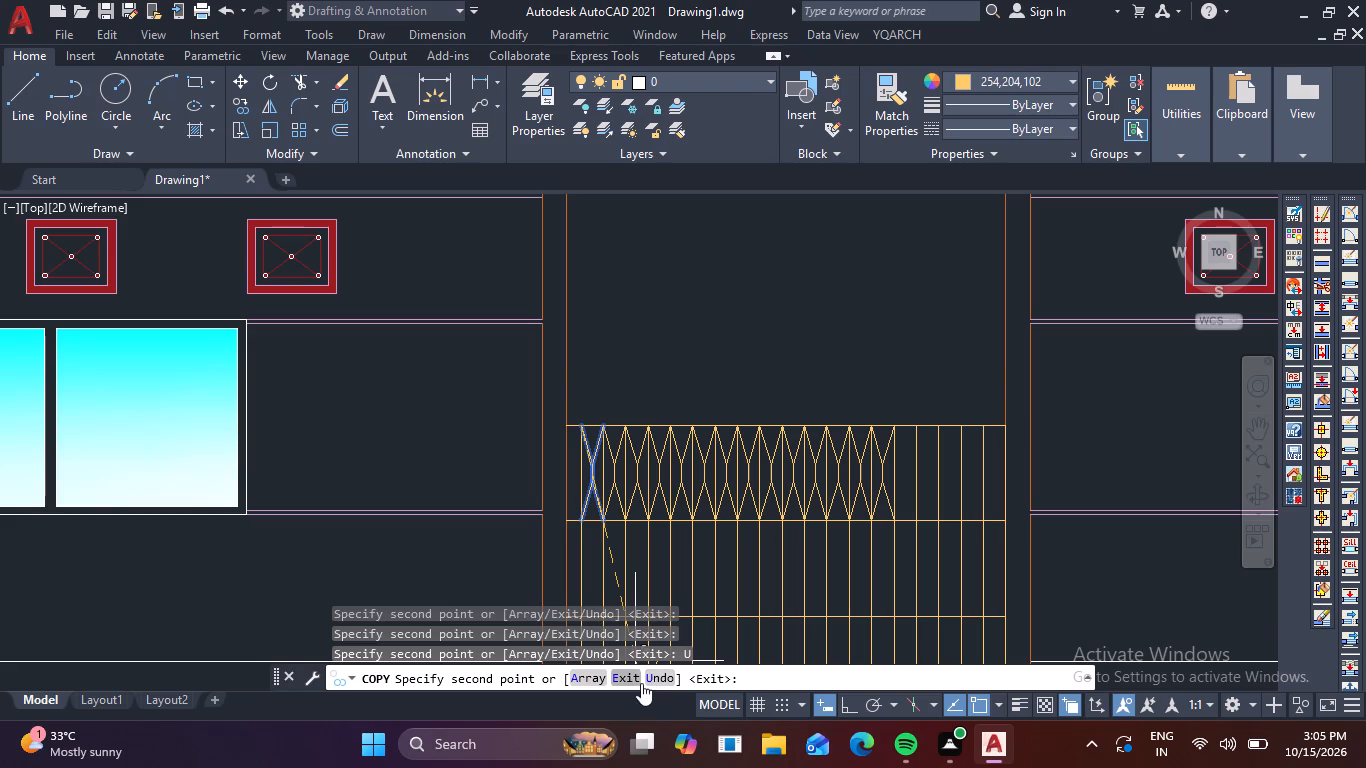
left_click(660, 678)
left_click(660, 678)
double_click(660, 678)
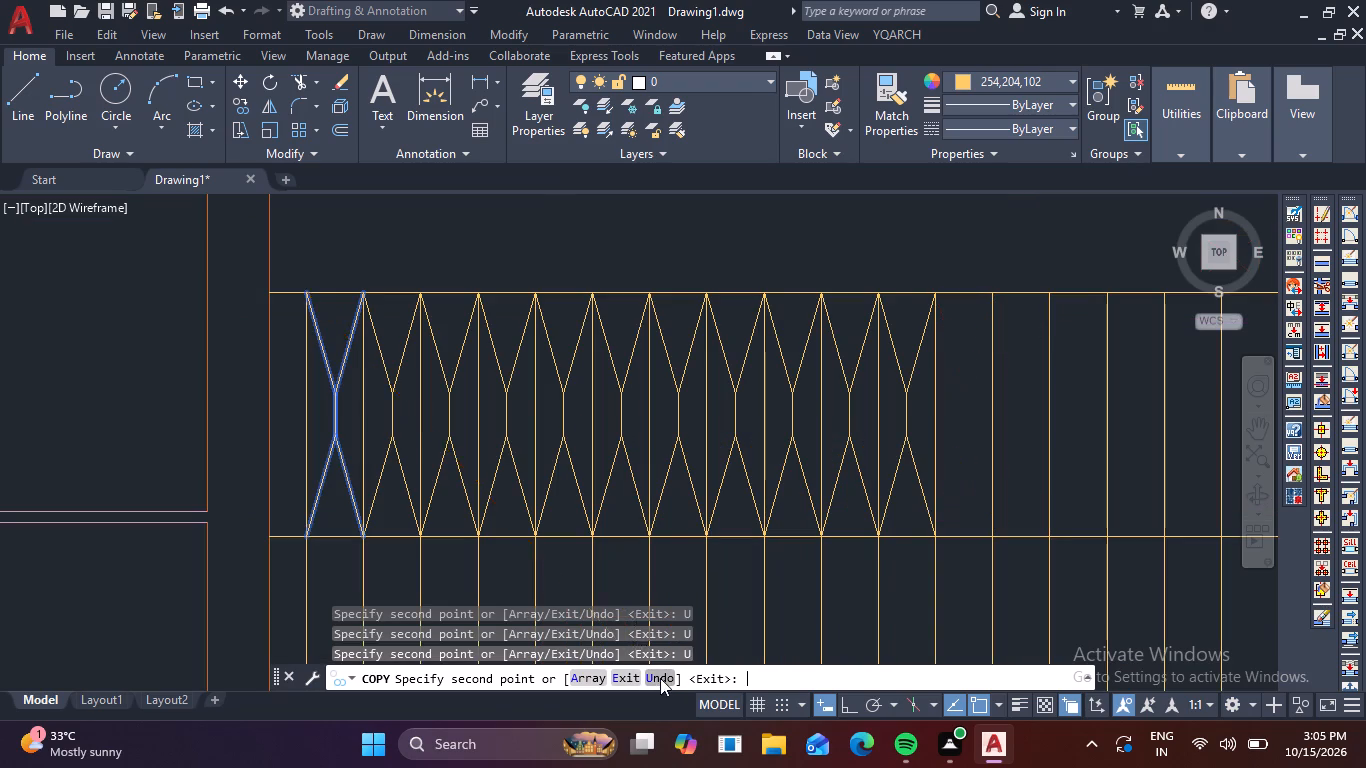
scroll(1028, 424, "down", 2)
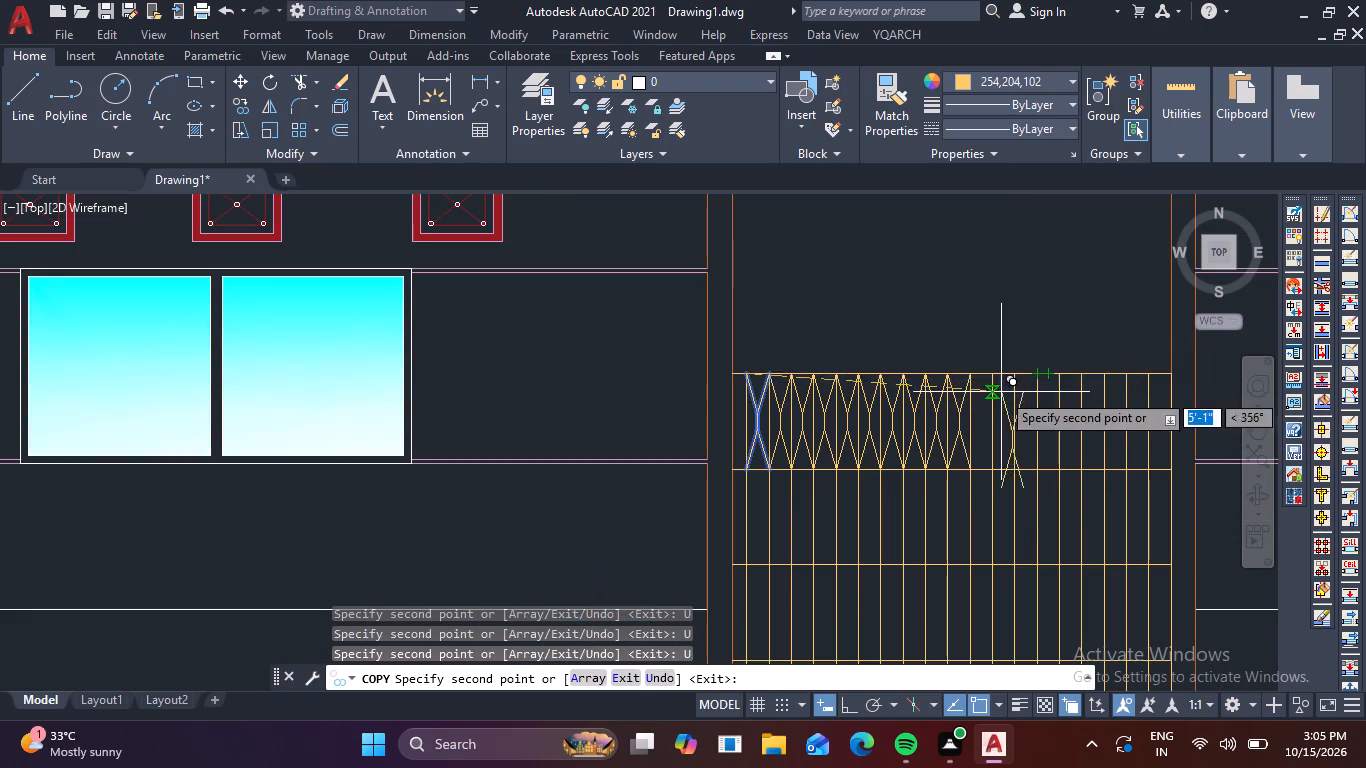
Copy the crossed pattern into the next top-row cell and the last six cells, leaving a two-cell gap between them.
left_click(972, 378)
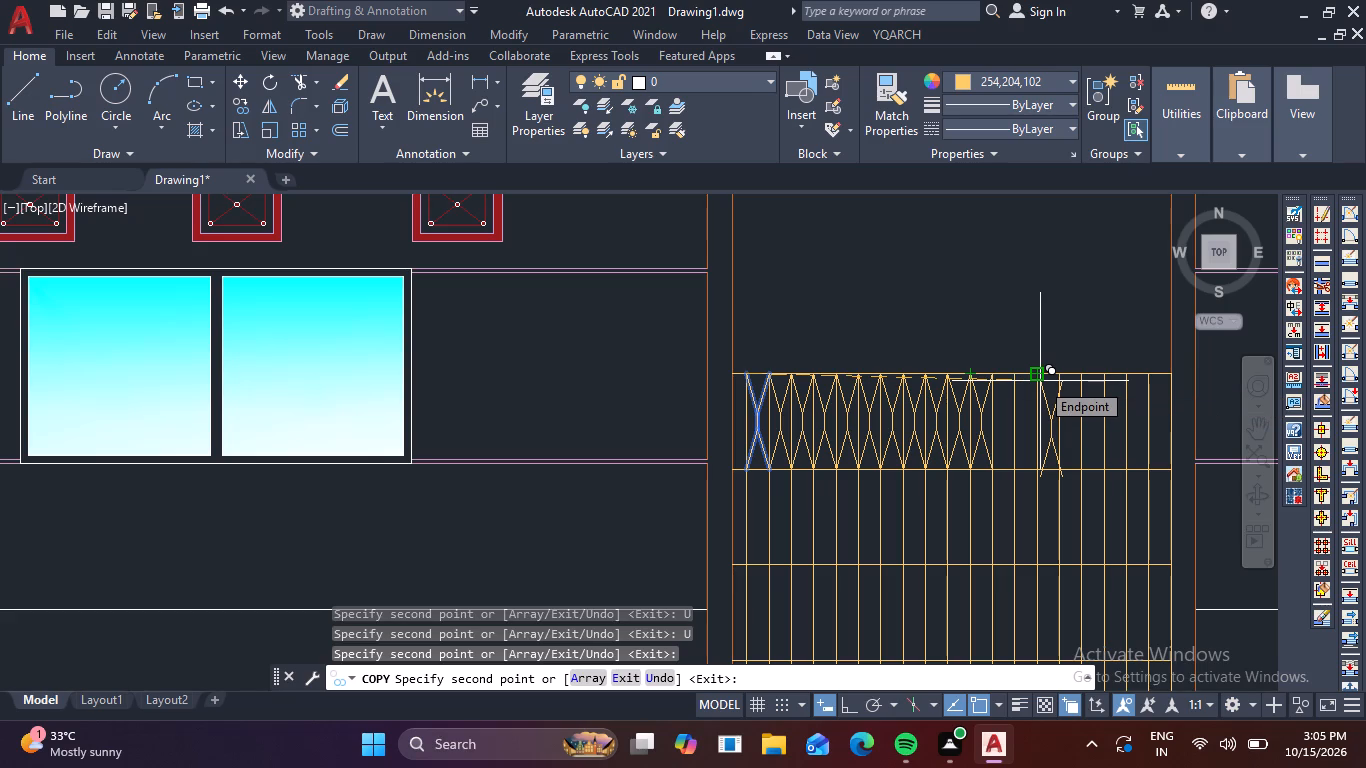
left_click(1040, 372)
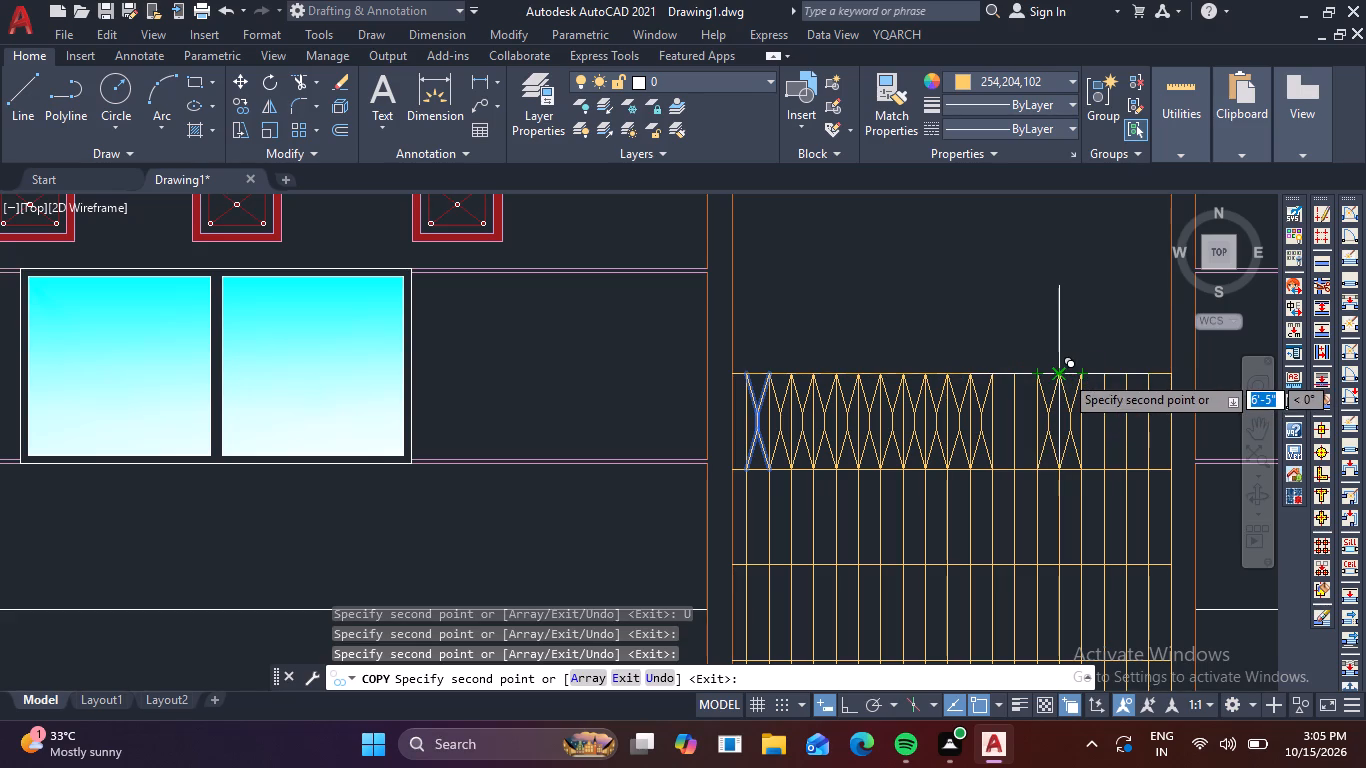
left_click(1064, 374)
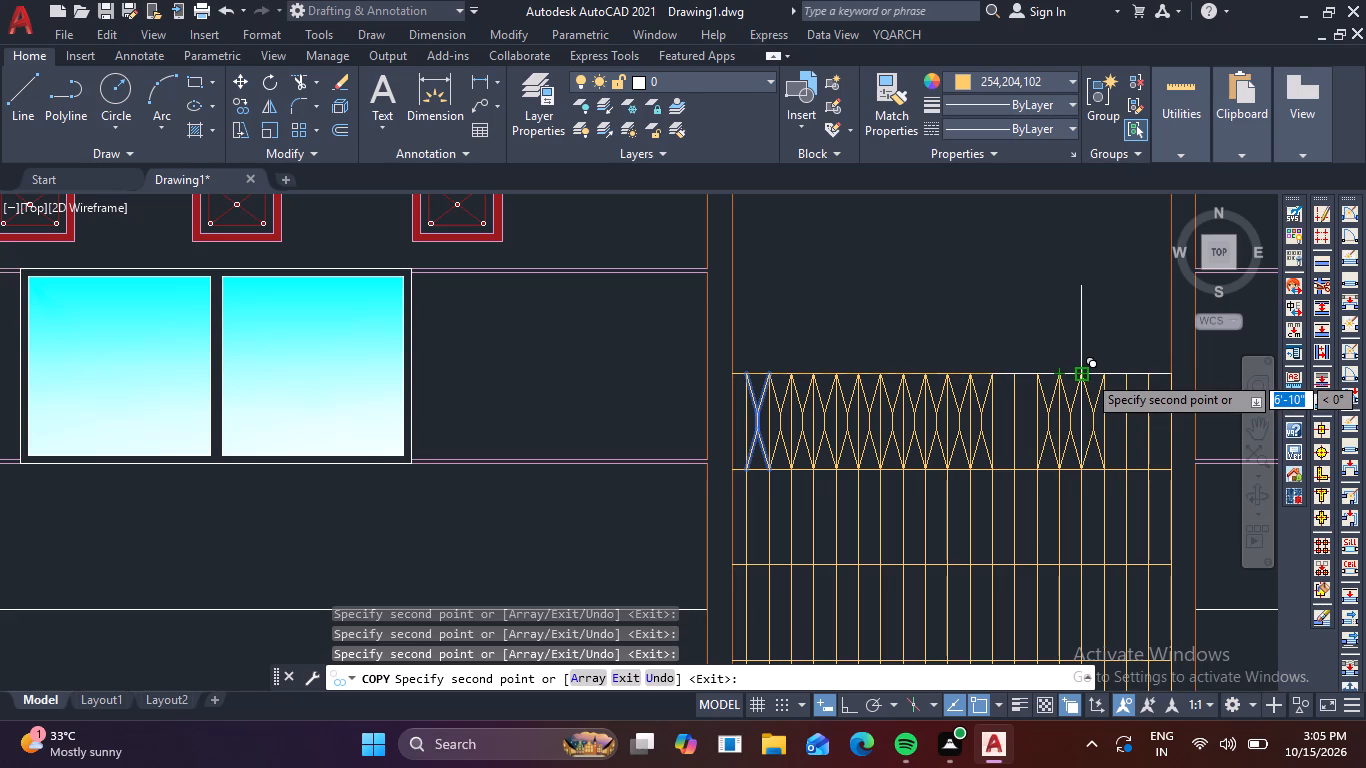
left_click(1087, 374)
left_click(1109, 376)
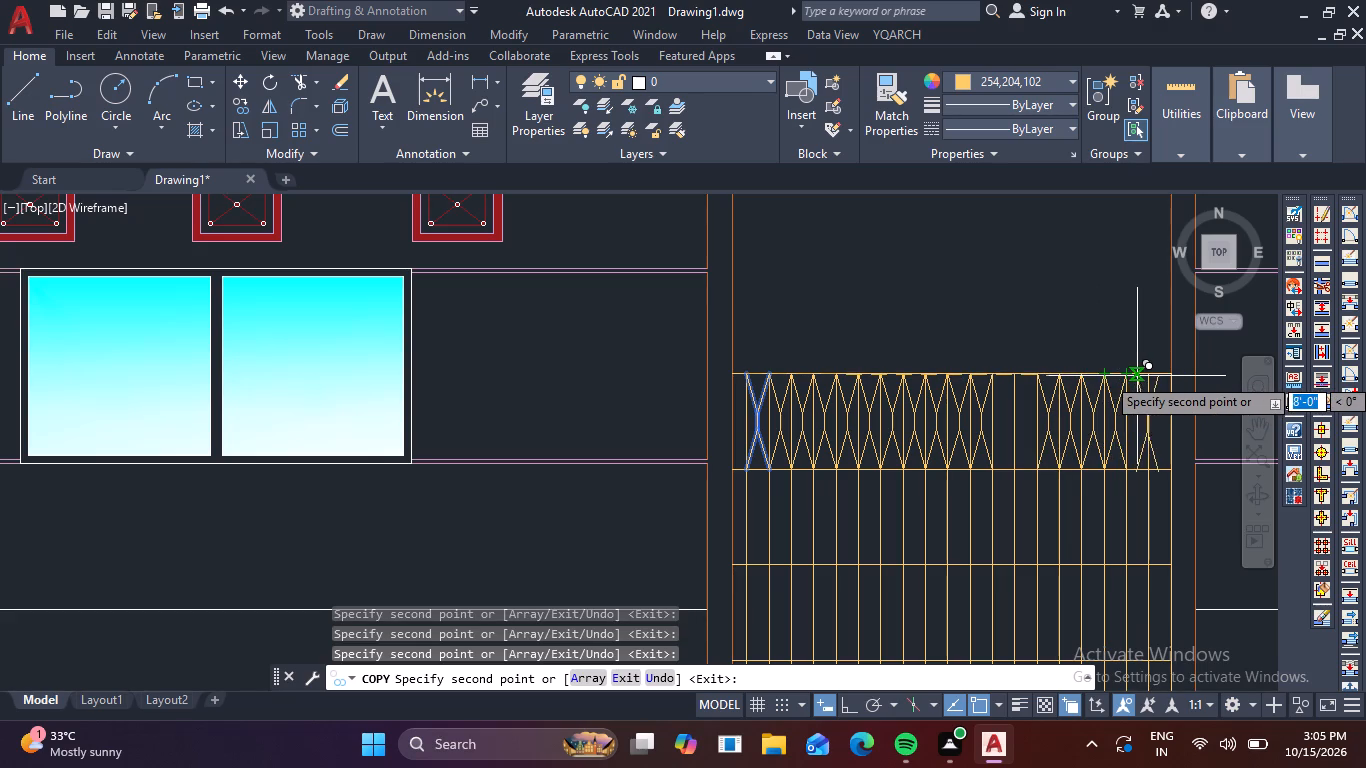
left_click(1130, 377)
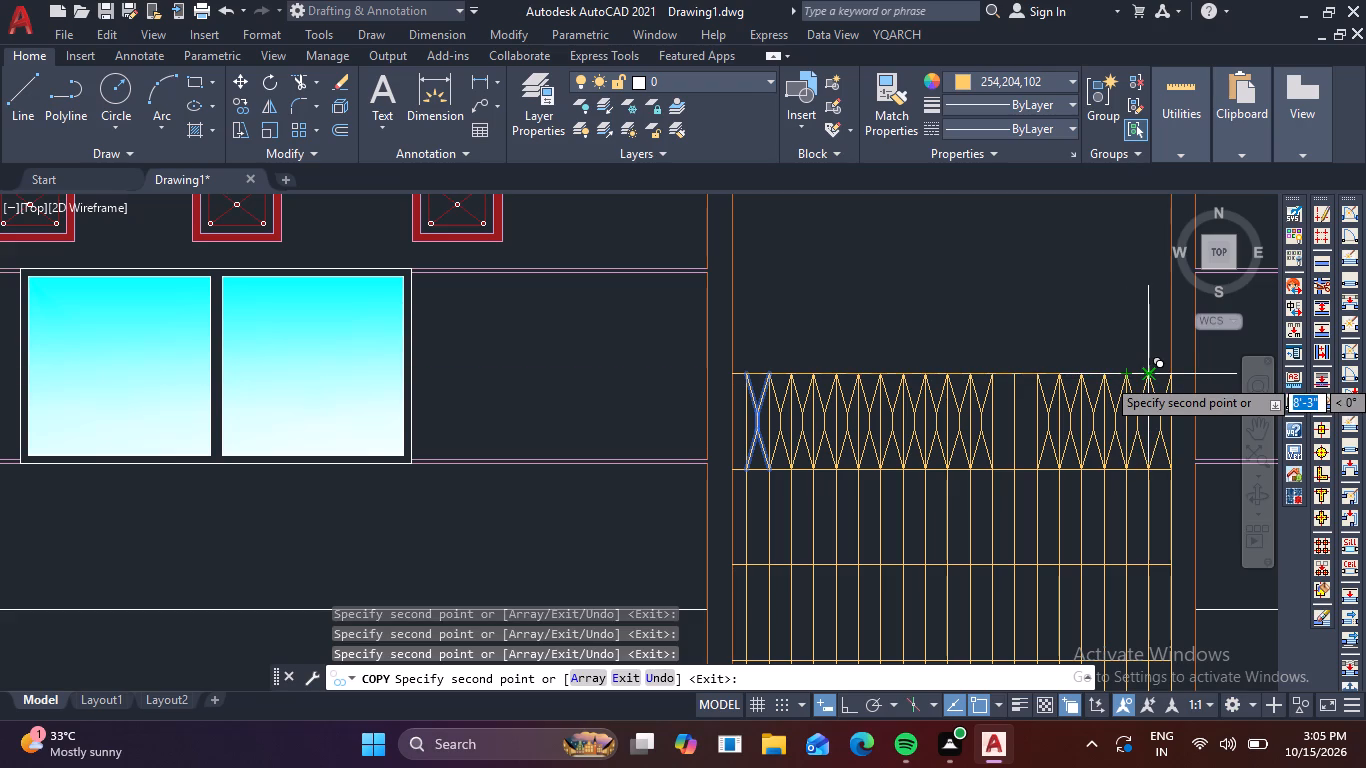
left_click(1147, 377)
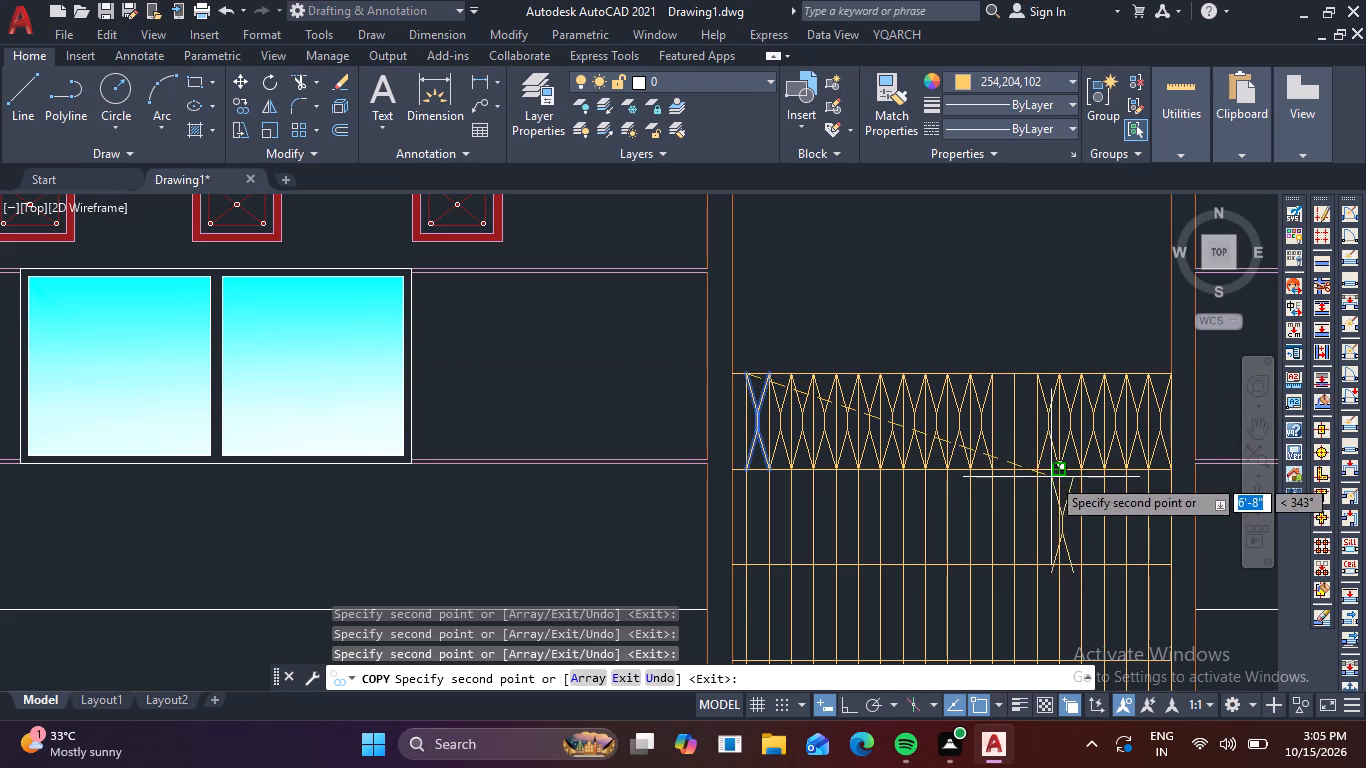
scroll(1112, 453, "up", 2)
scroll(839, 541, "down", 1)
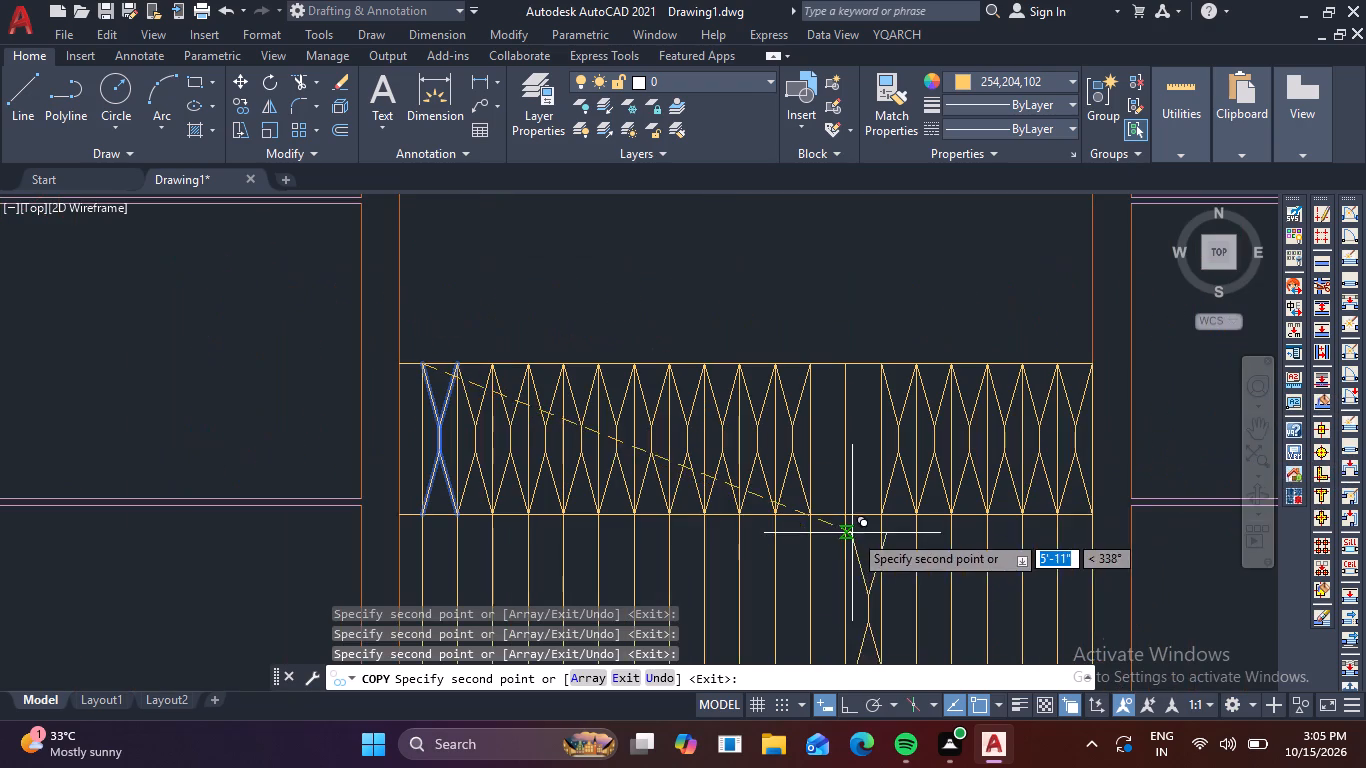
middle_click_drag(550, 534, 509, 358)
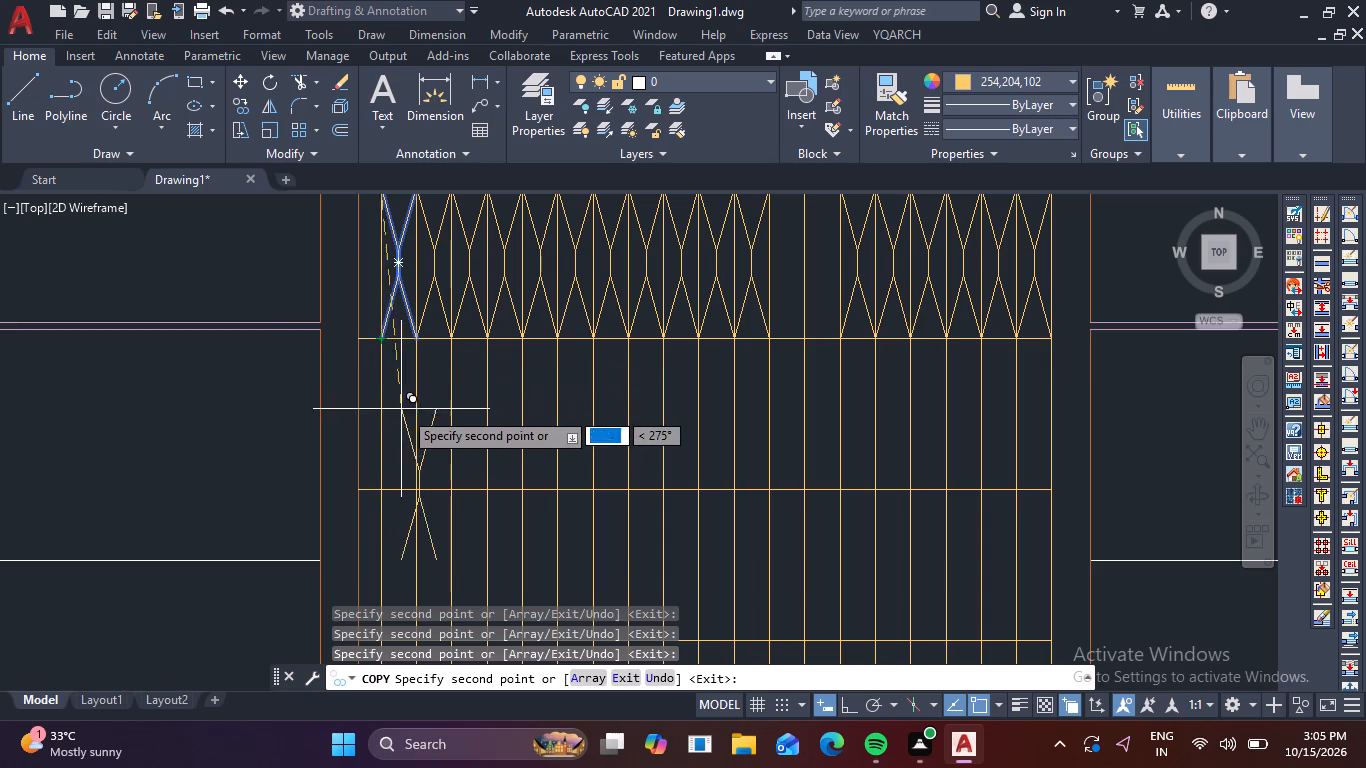
key("Escape")
Copy the crossed patterns of both top-row groups from the row's lower-left corner into the three rows below.
middle_click_drag(451, 384, 473, 499)
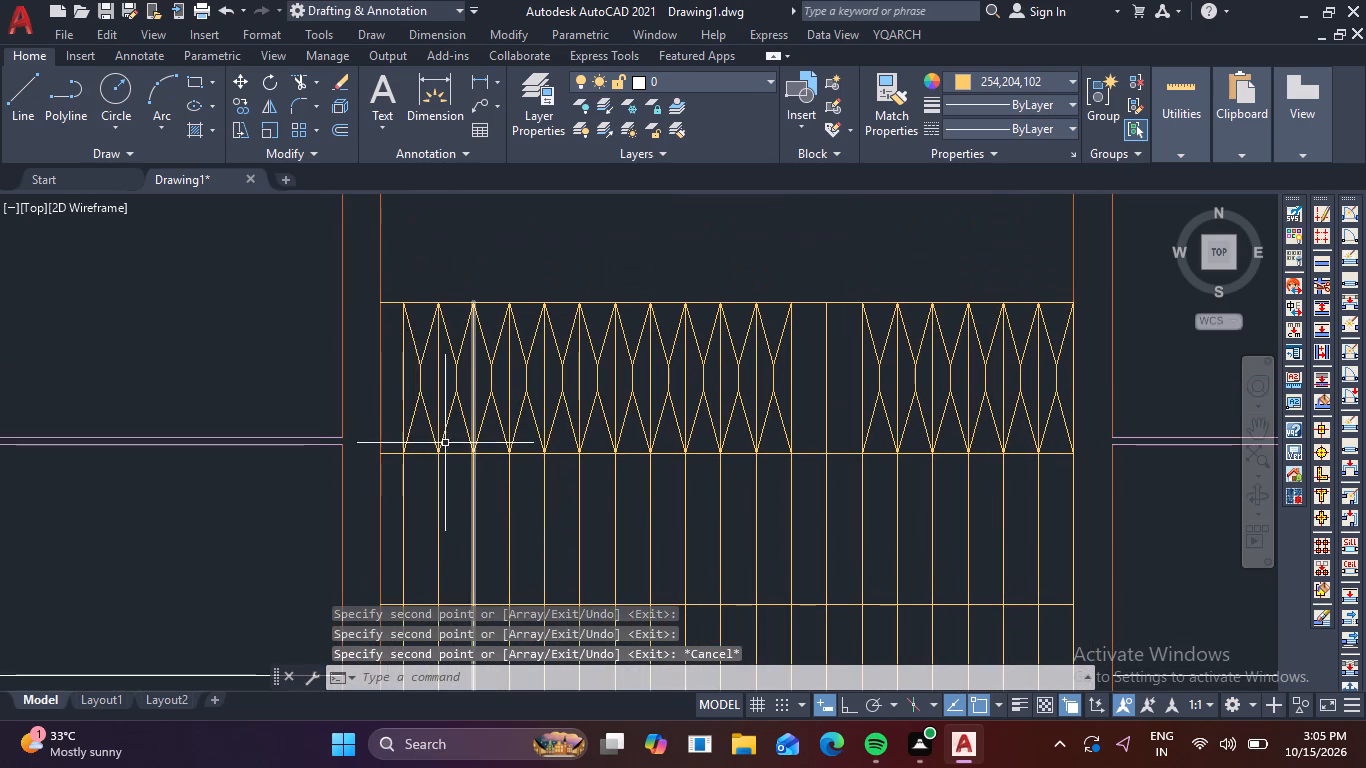
left_click(390, 287)
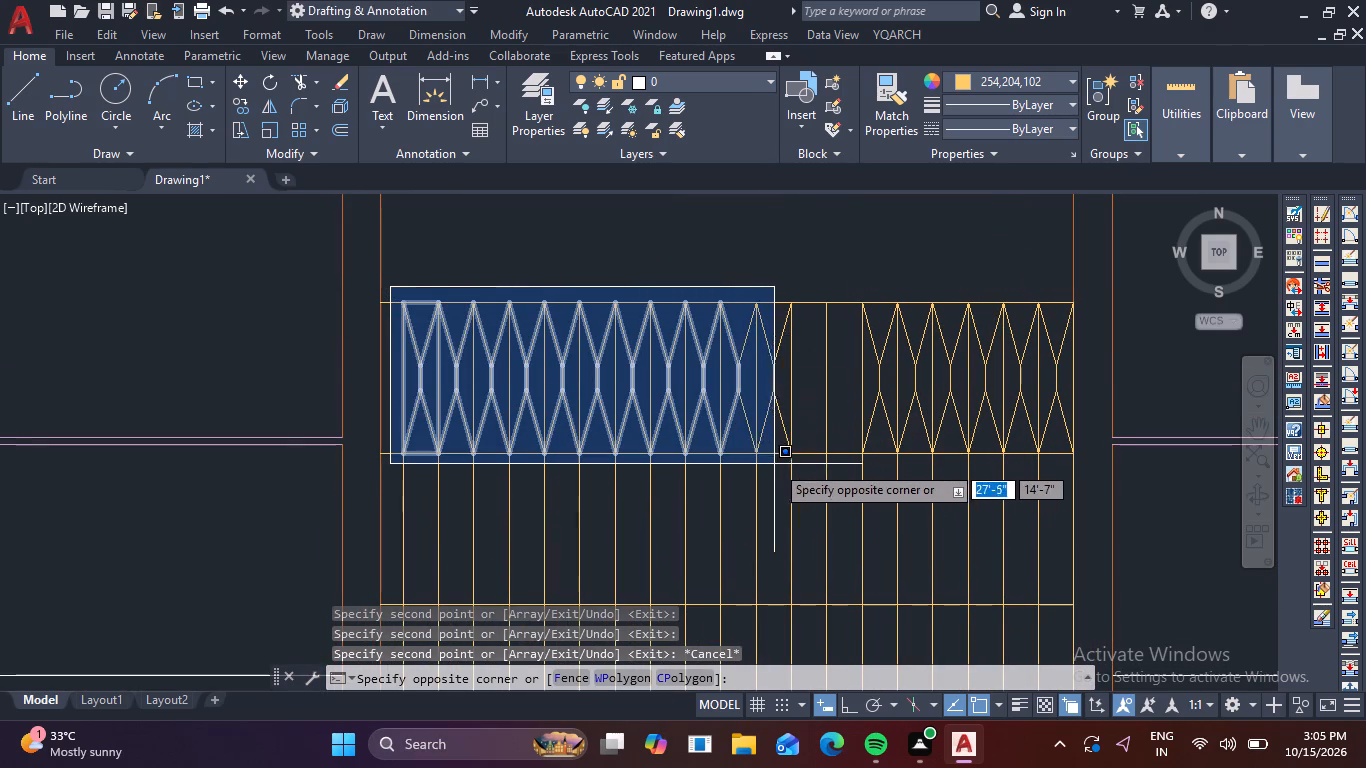
left_click(818, 469)
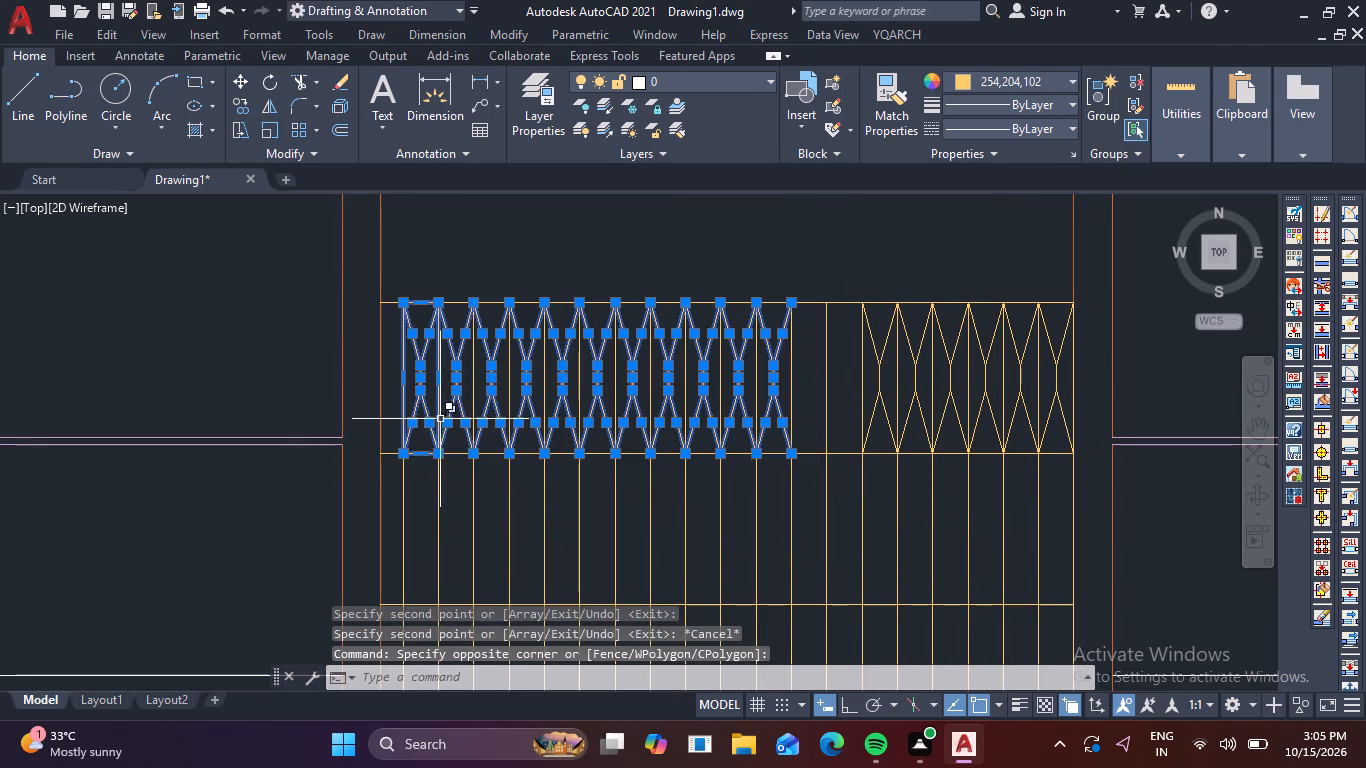
scroll(403, 408, "up", 2)
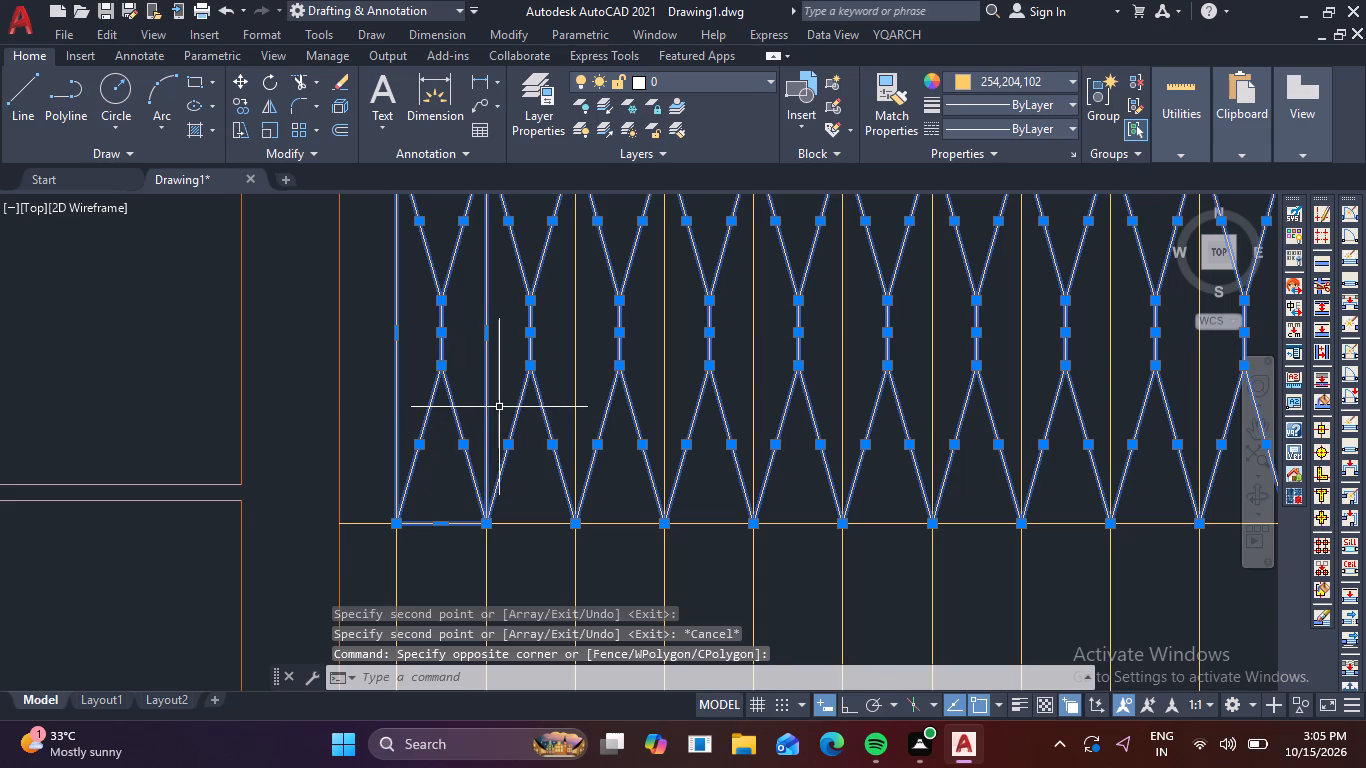
left_click(495, 392, "shift")
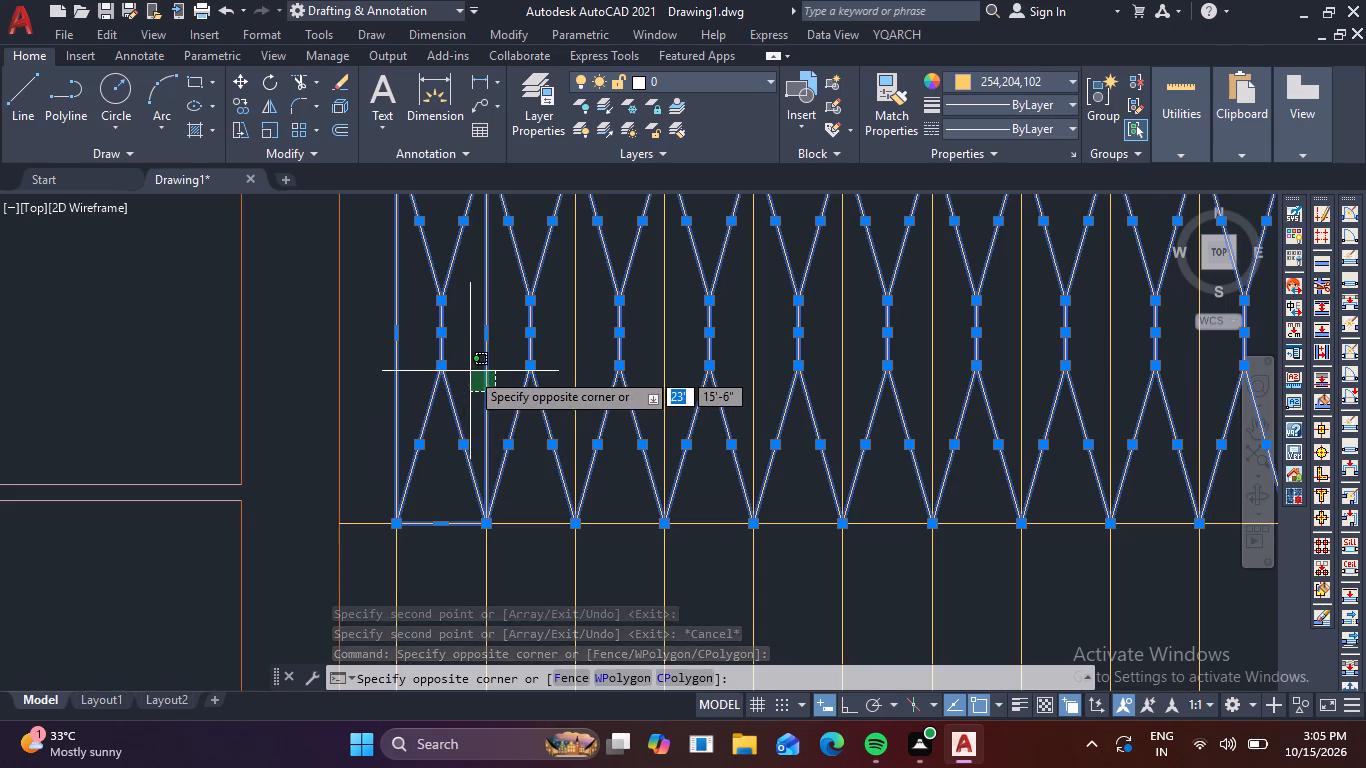
left_click(470, 368, "shift")
scroll(506, 387, "down", 2)
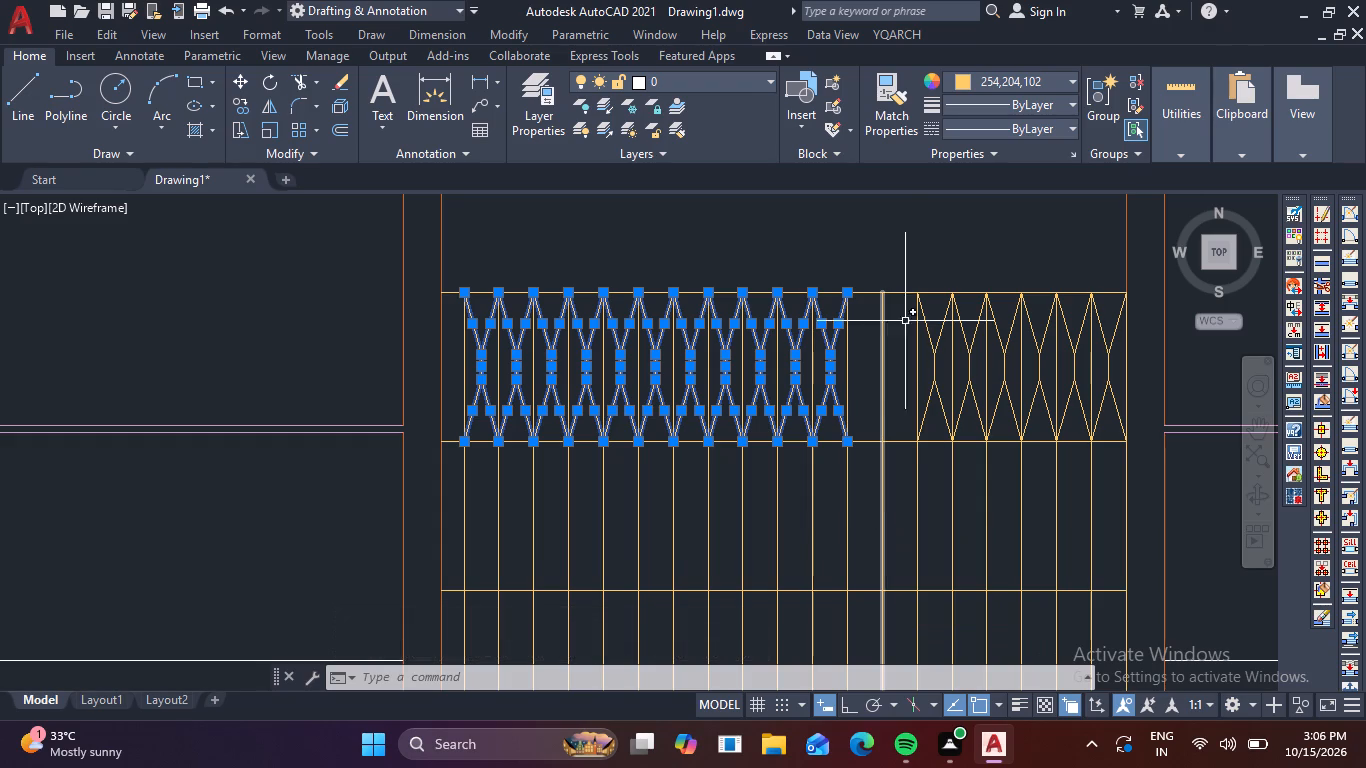
left_click(899, 265)
left_click(1152, 465)
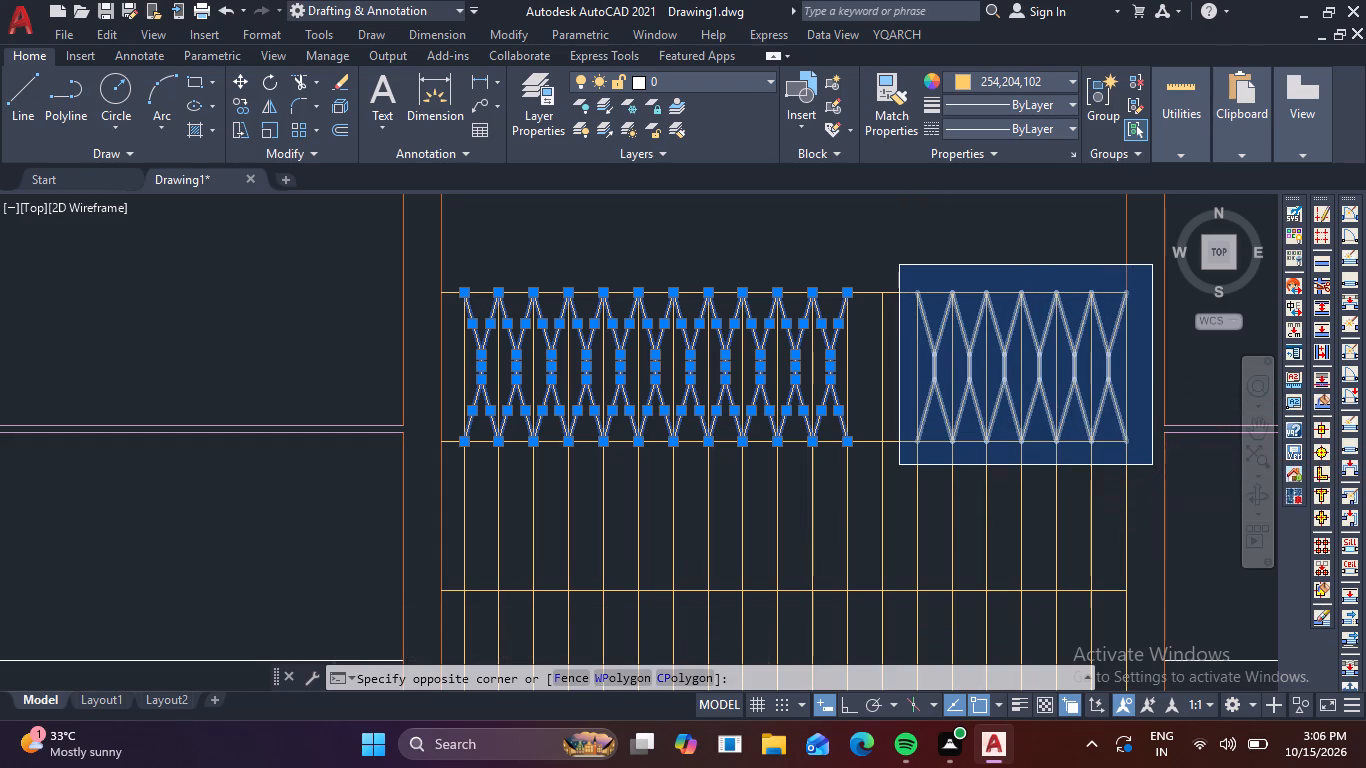
type("co")
key("space")
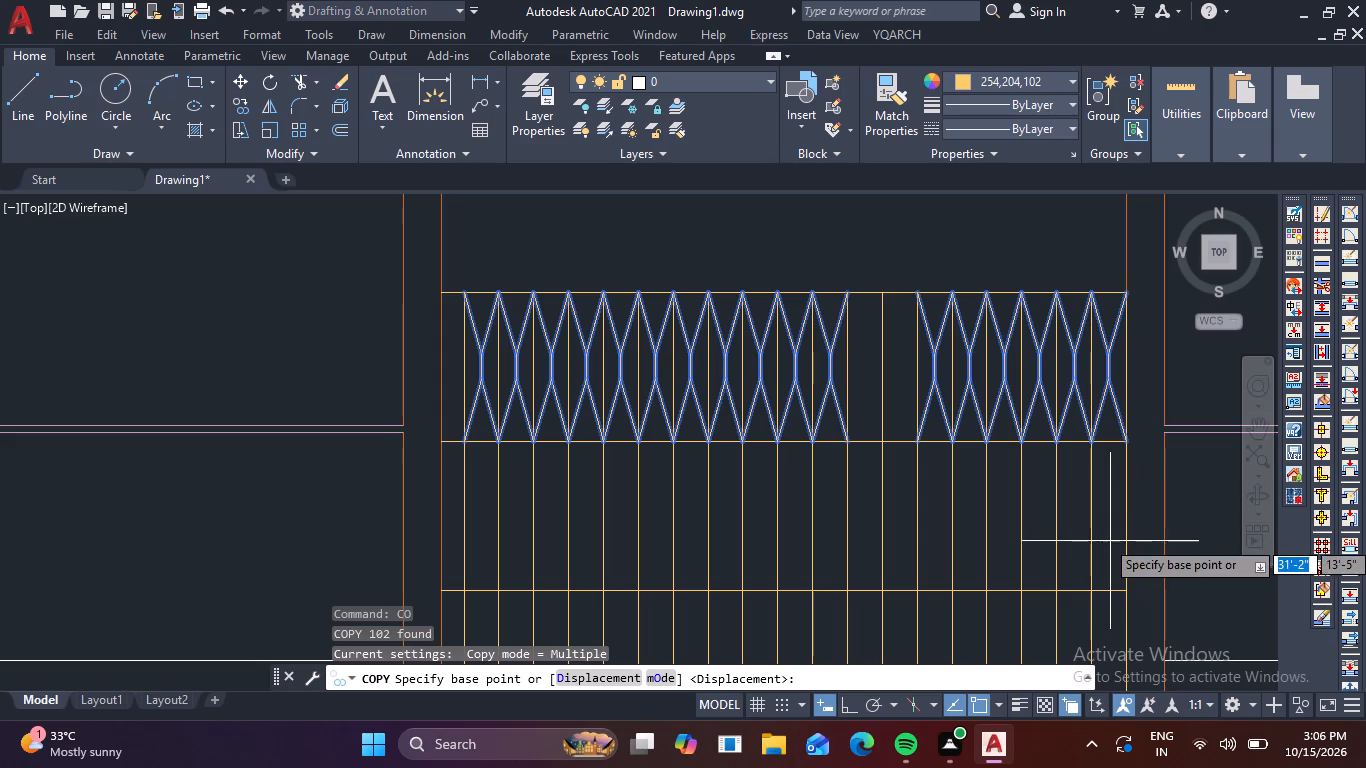
left_click(465, 446)
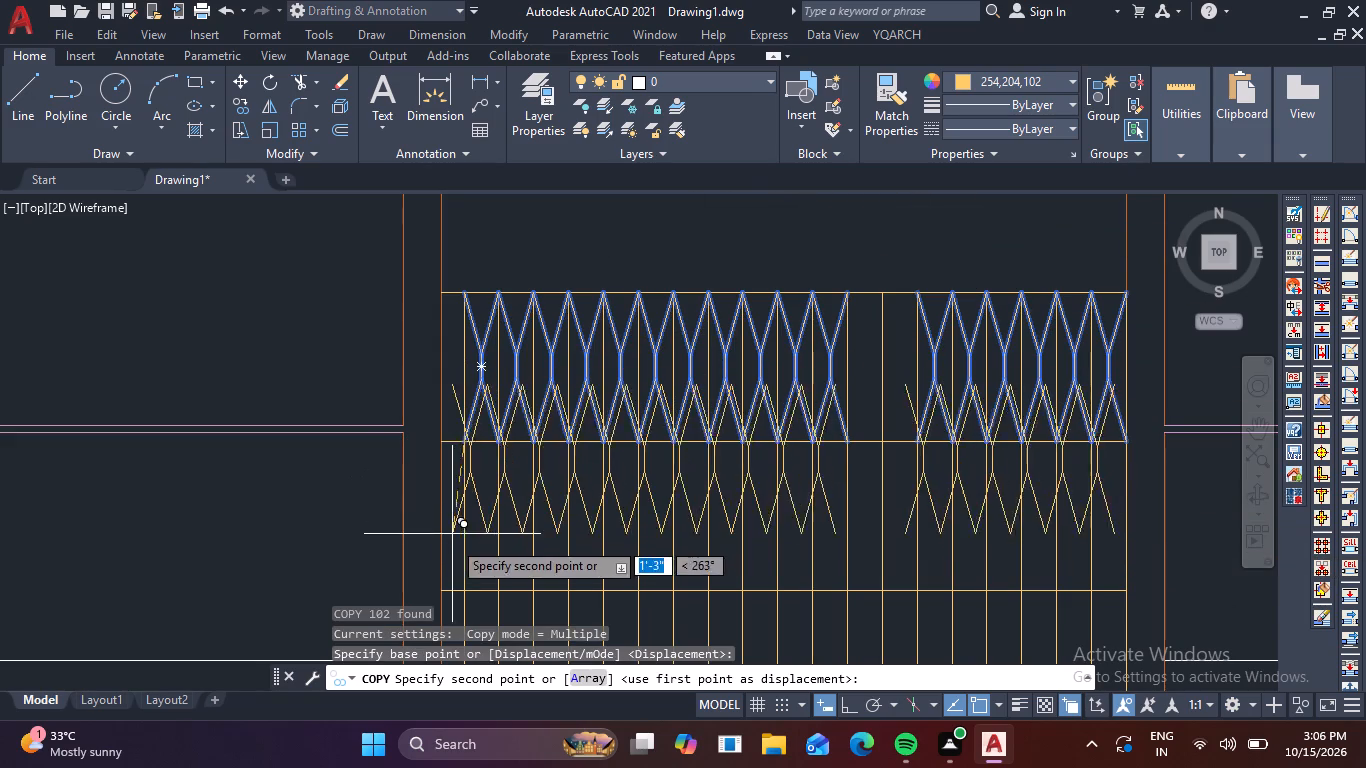
left_click(467, 592)
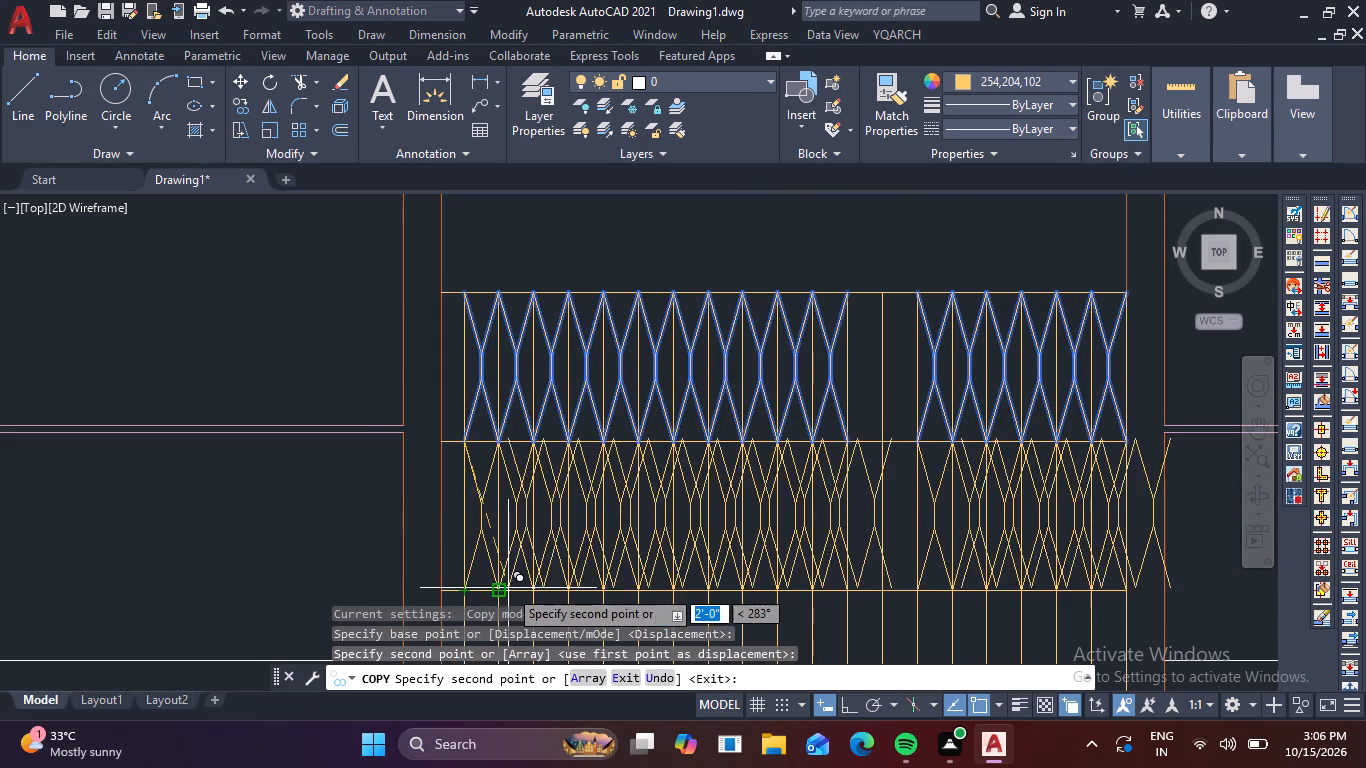
middle_click_drag(508, 588, 487, 298)
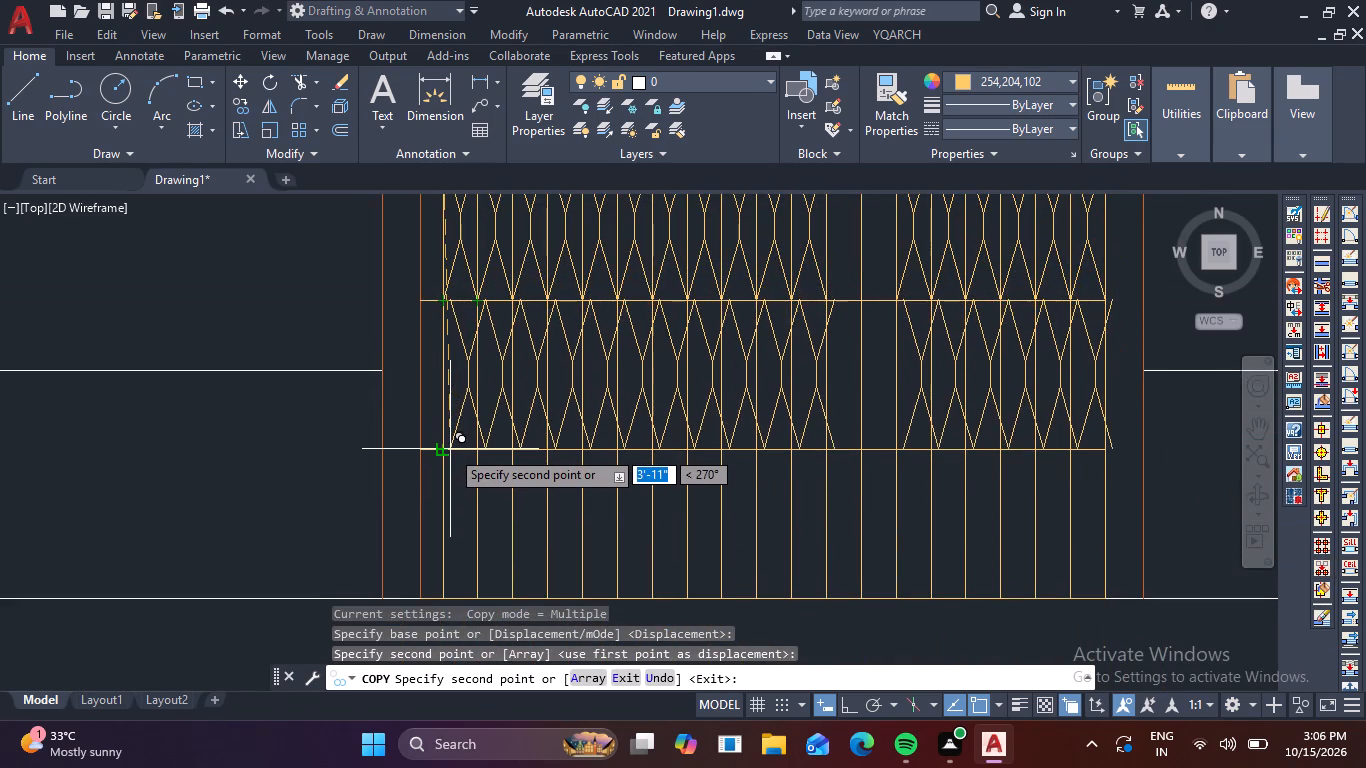
left_click(445, 452)
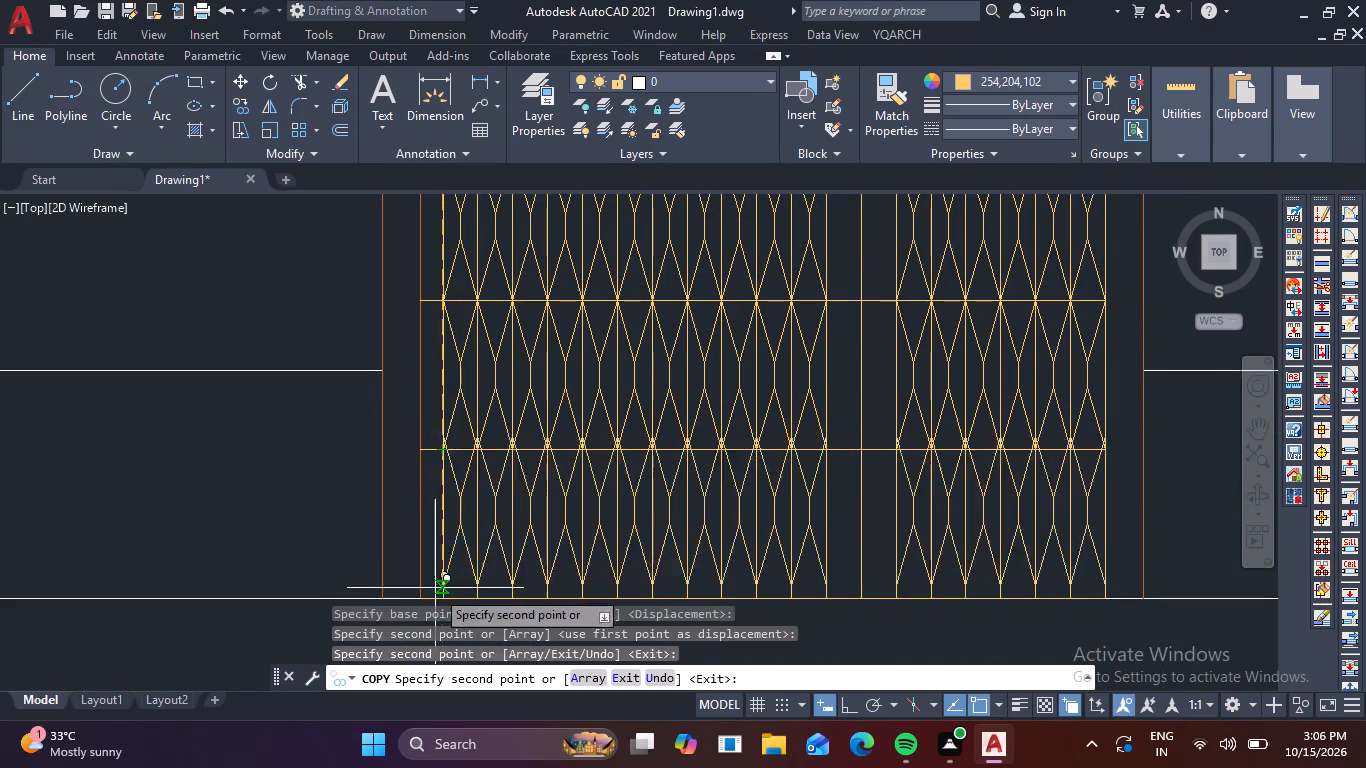
left_click(438, 594)
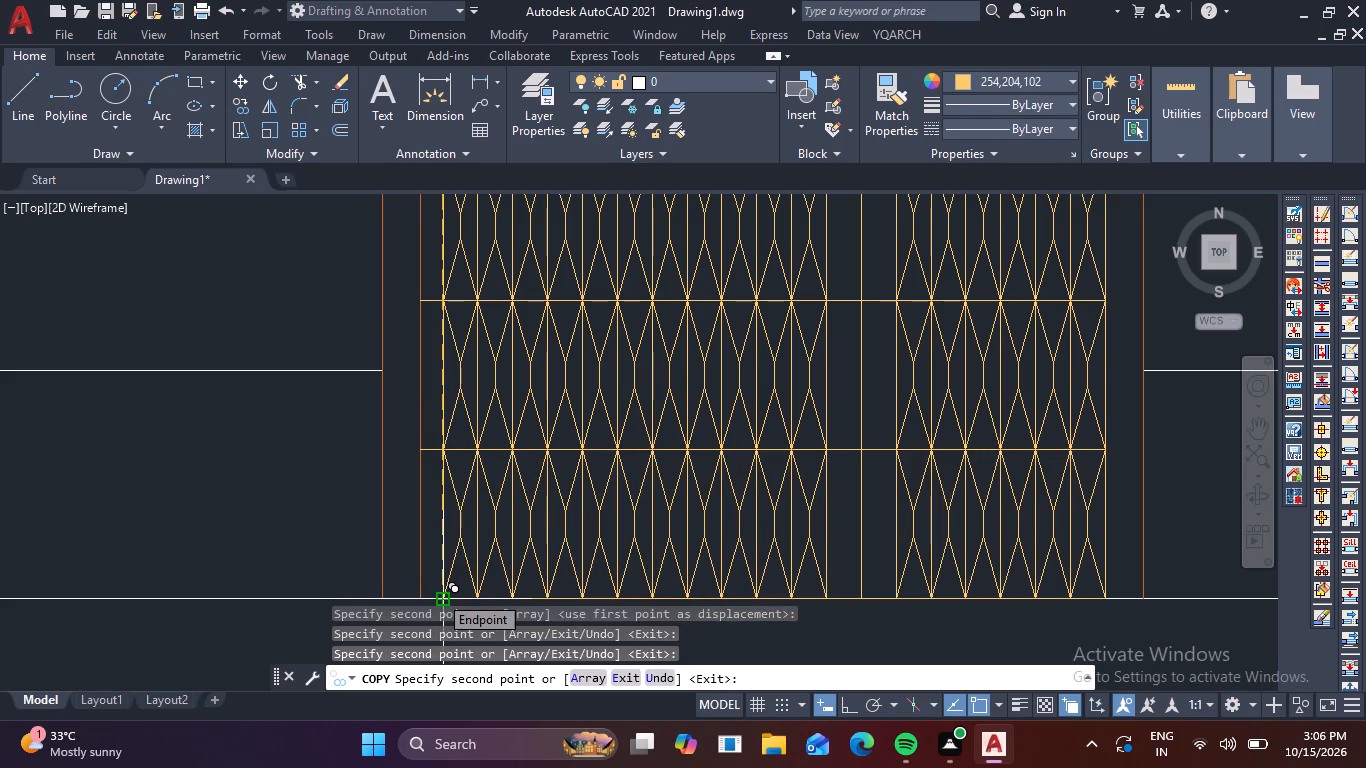
key("Escape")
Trim the grid's top line and first row divider where they cross the empty two-cell gap.
scroll(462, 570, "down", 2)
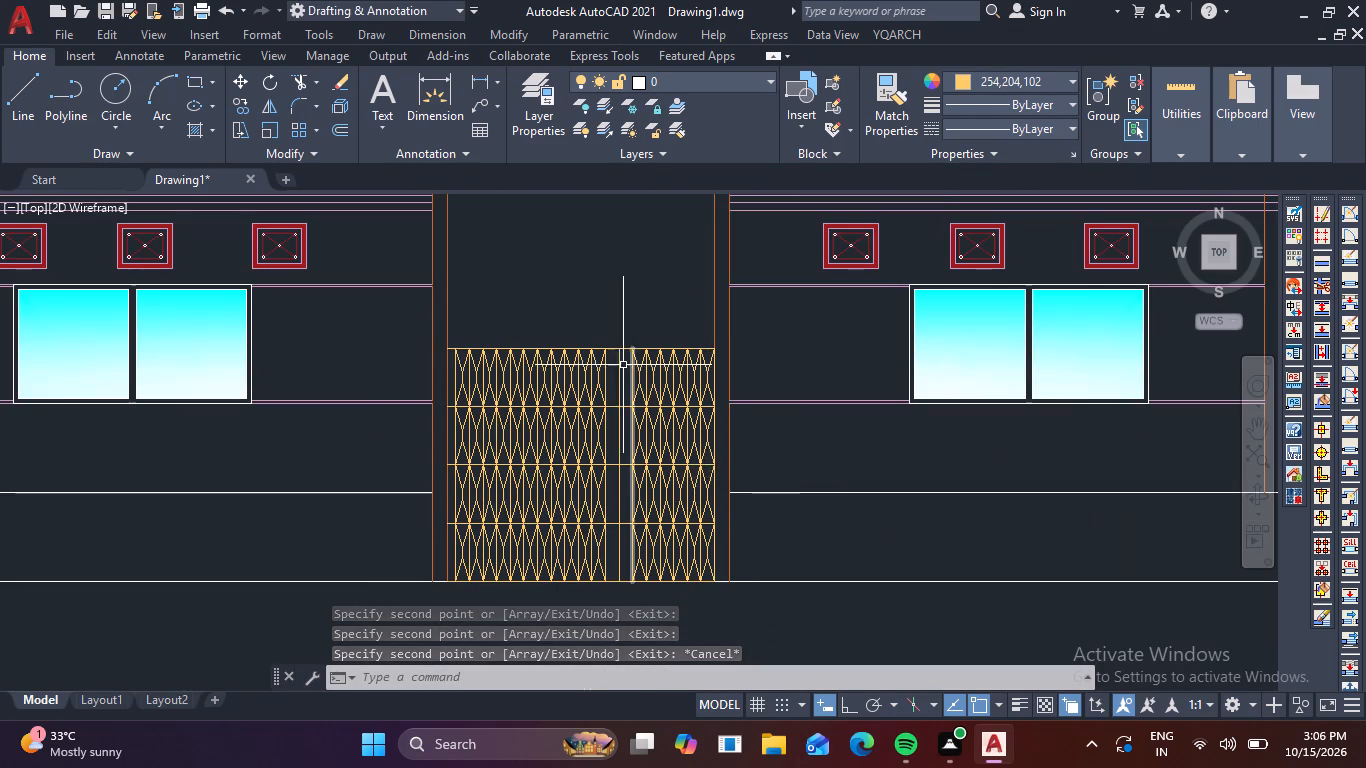
scroll(623, 365, "up", 1)
type("tr")
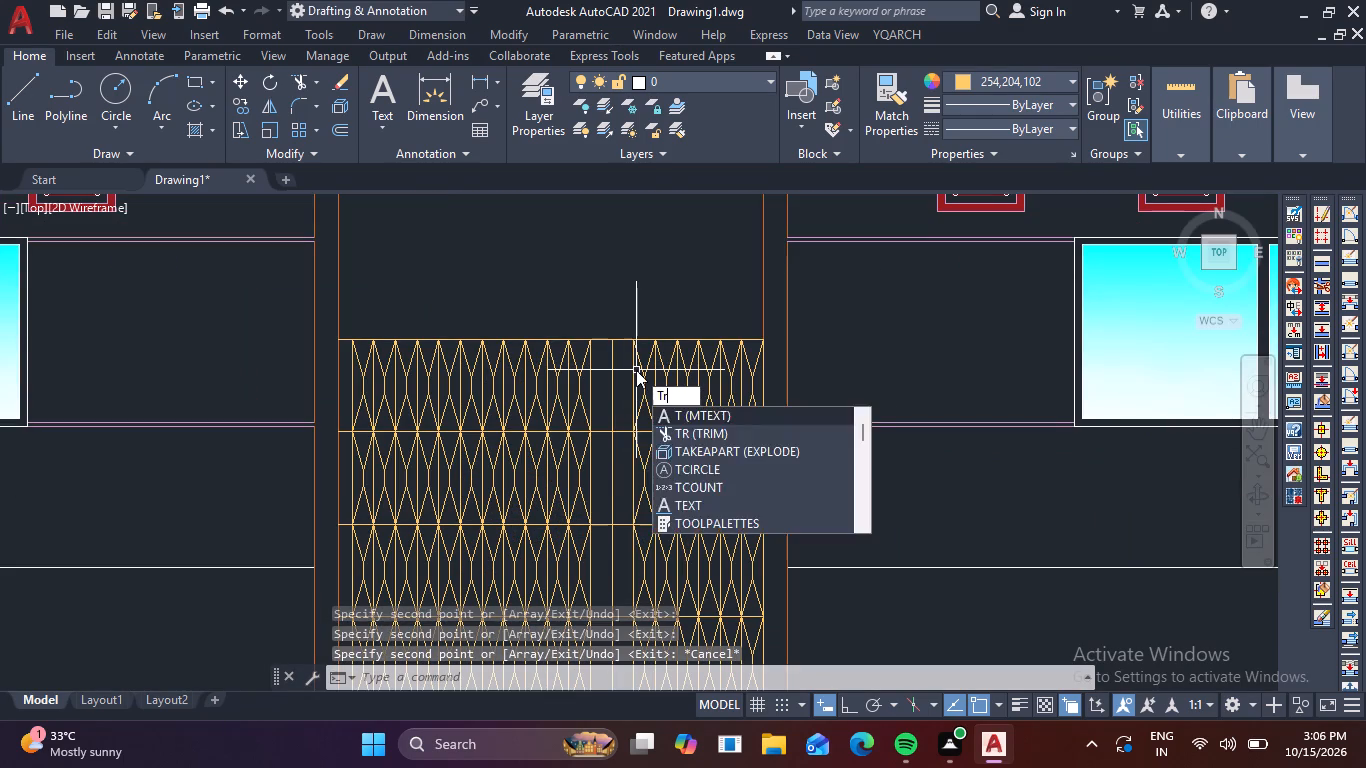
key("space")
scroll(605, 343, "up", 2)
left_click(588, 311)
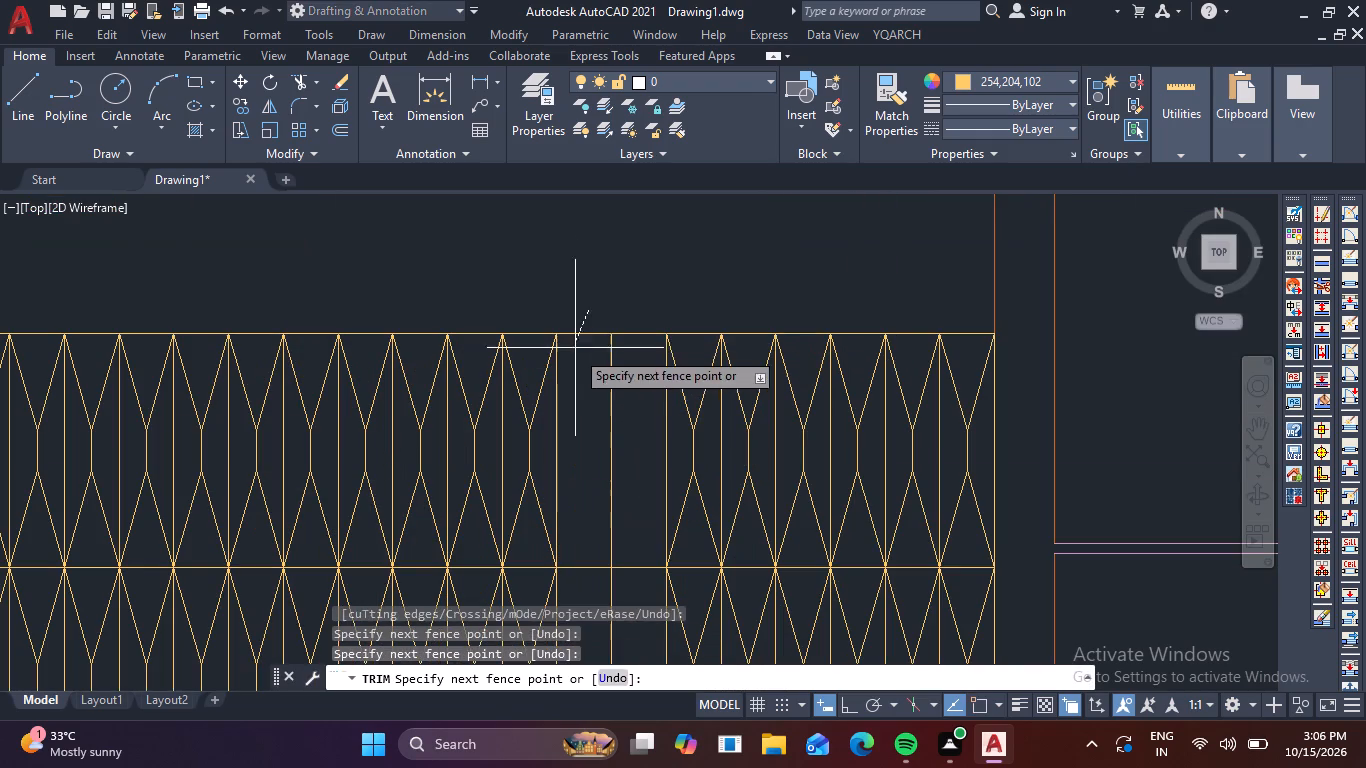
left_click(572, 363)
left_click(621, 318)
left_click(635, 360)
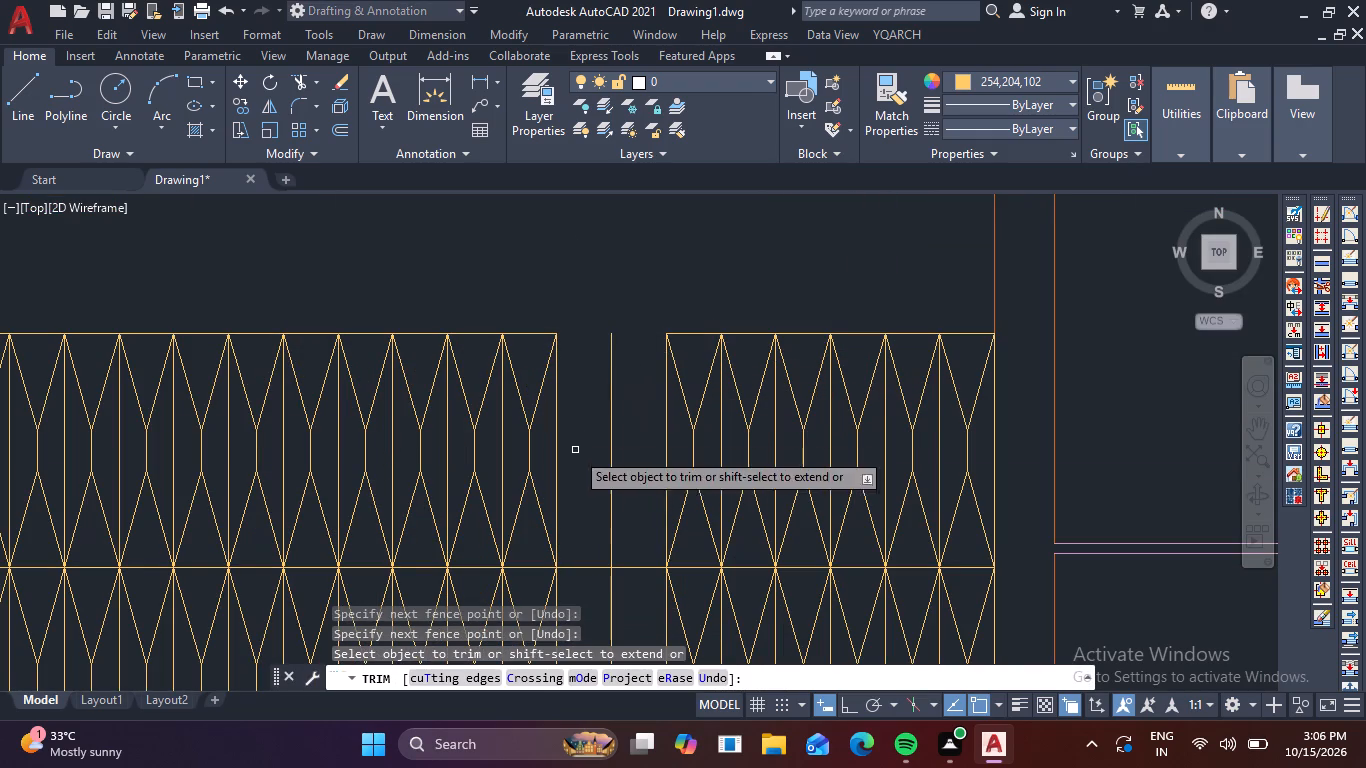
left_click(587, 557)
left_click(590, 585)
left_click(636, 556)
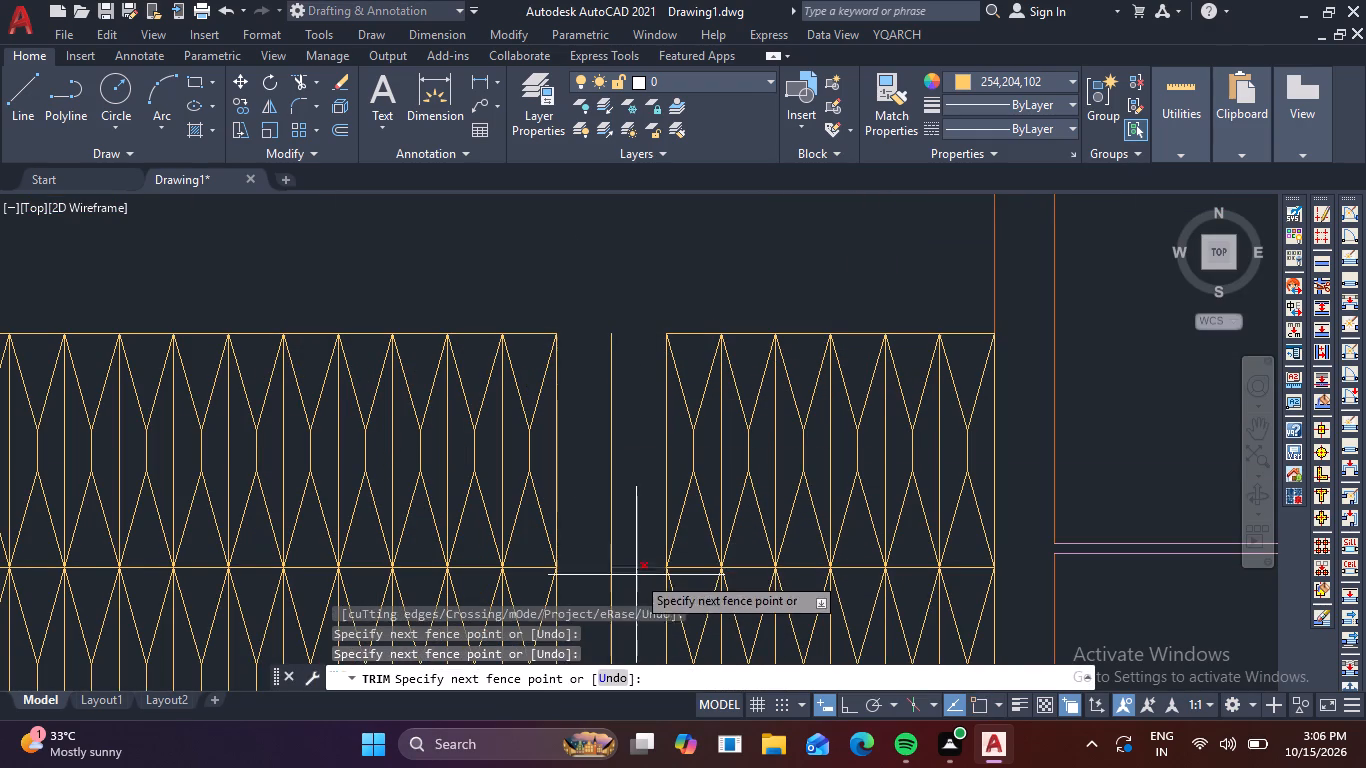
left_click(636, 578)
Trim the two lower row dividers where they cross the two-cell gap.
middle_click_drag(636, 571, 703, 90)
left_click(646, 300)
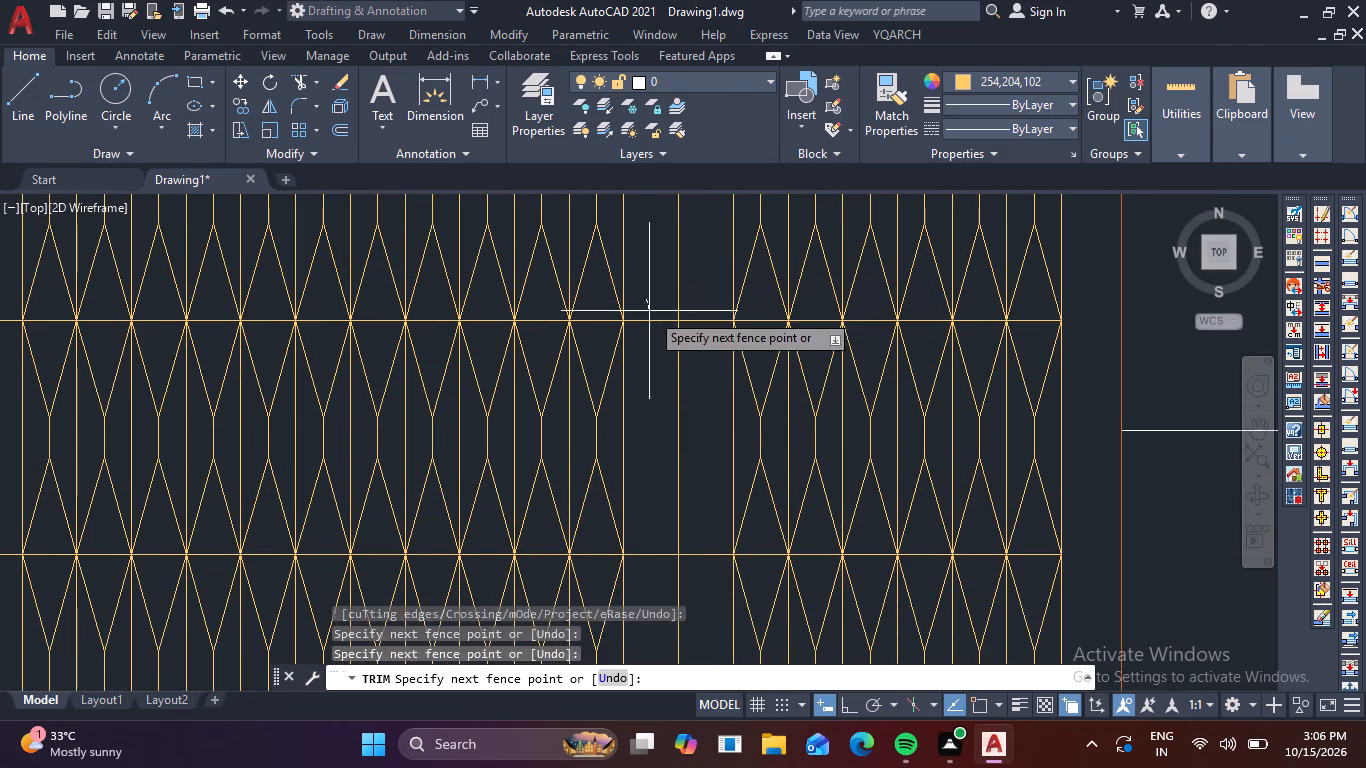
left_click(664, 338)
left_click(695, 310)
left_click(688, 349)
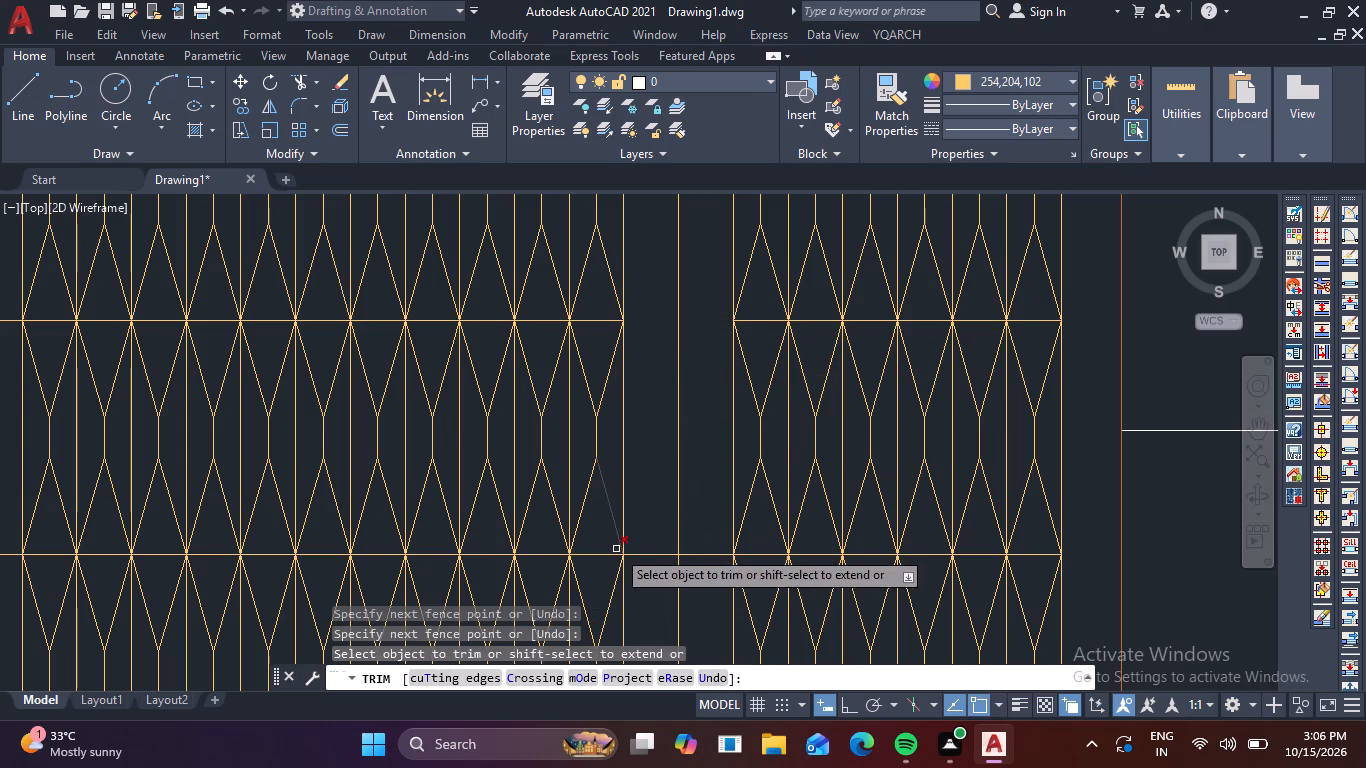
left_click(646, 540)
left_click(659, 580)
left_click(700, 541)
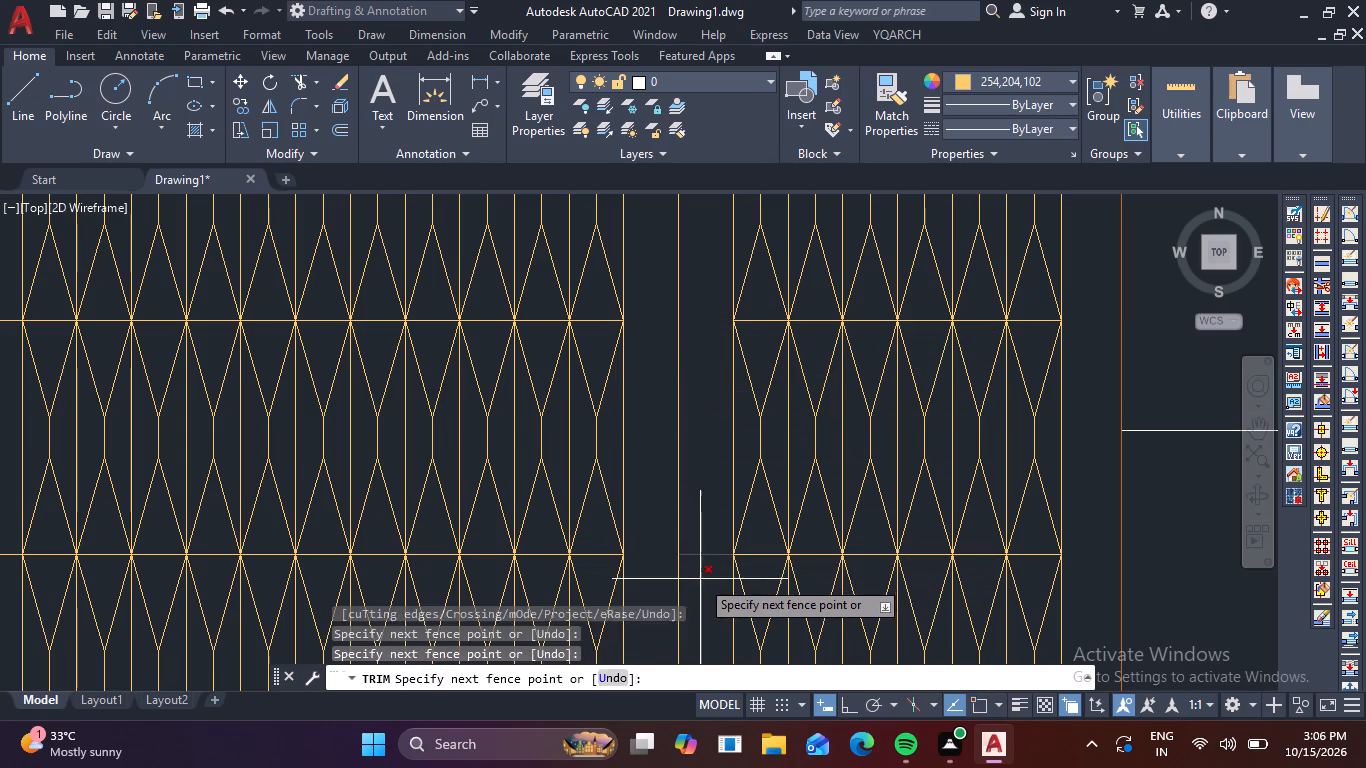
left_click(700, 579)
Remove the remaining vertical line in the middle of the two-cell gap with Trim.
scroll(700, 579, "down", 2)
middle_click_drag(700, 569, 758, 315)
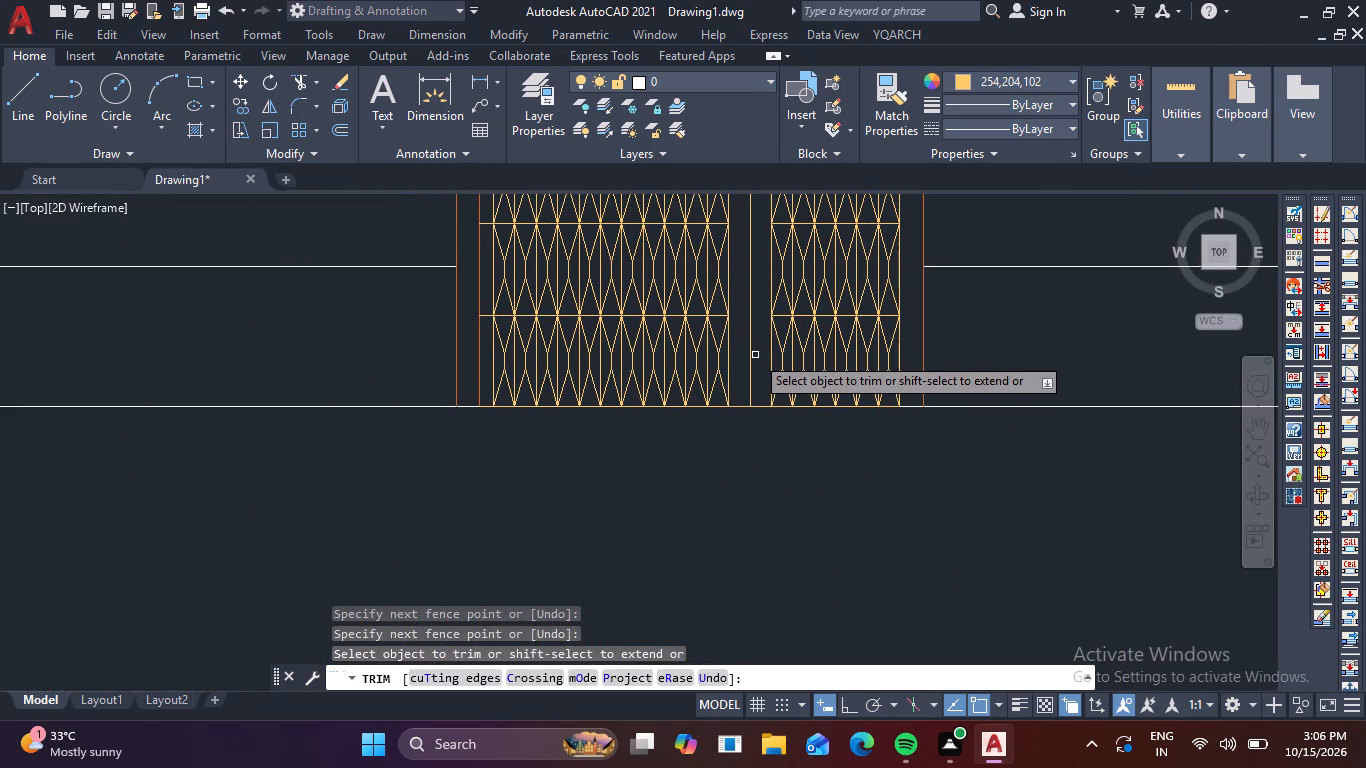
left_click(749, 356)
scroll(734, 406, "down", 1)
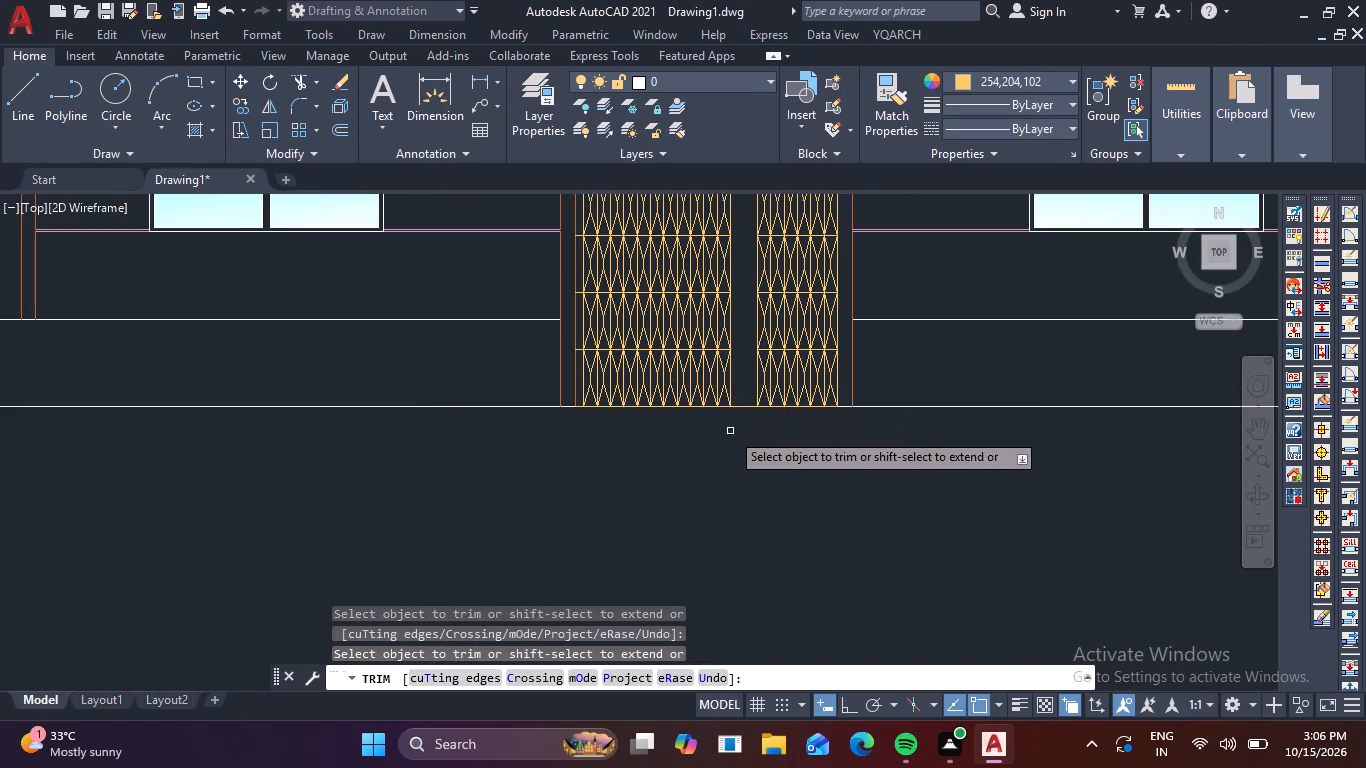
middle_click_drag(727, 437, 661, 572)
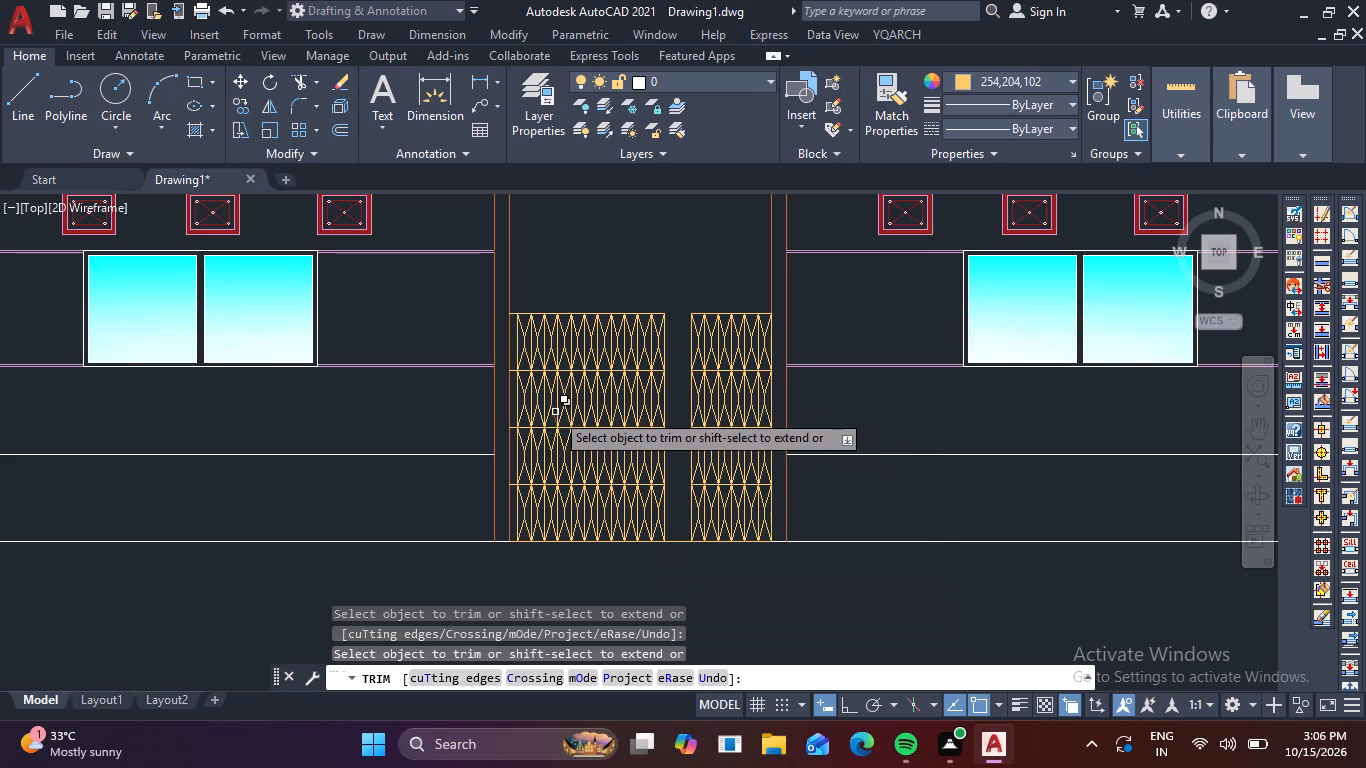
key("Escape")
Draw a half-hexagon outline in the top row's narrow leftmost cell: about 10" diagonal, 5" along the edge, 9" diagonal to the top.
scroll(523, 357, "up", 3)
middle_click_drag(554, 362, 584, 467)
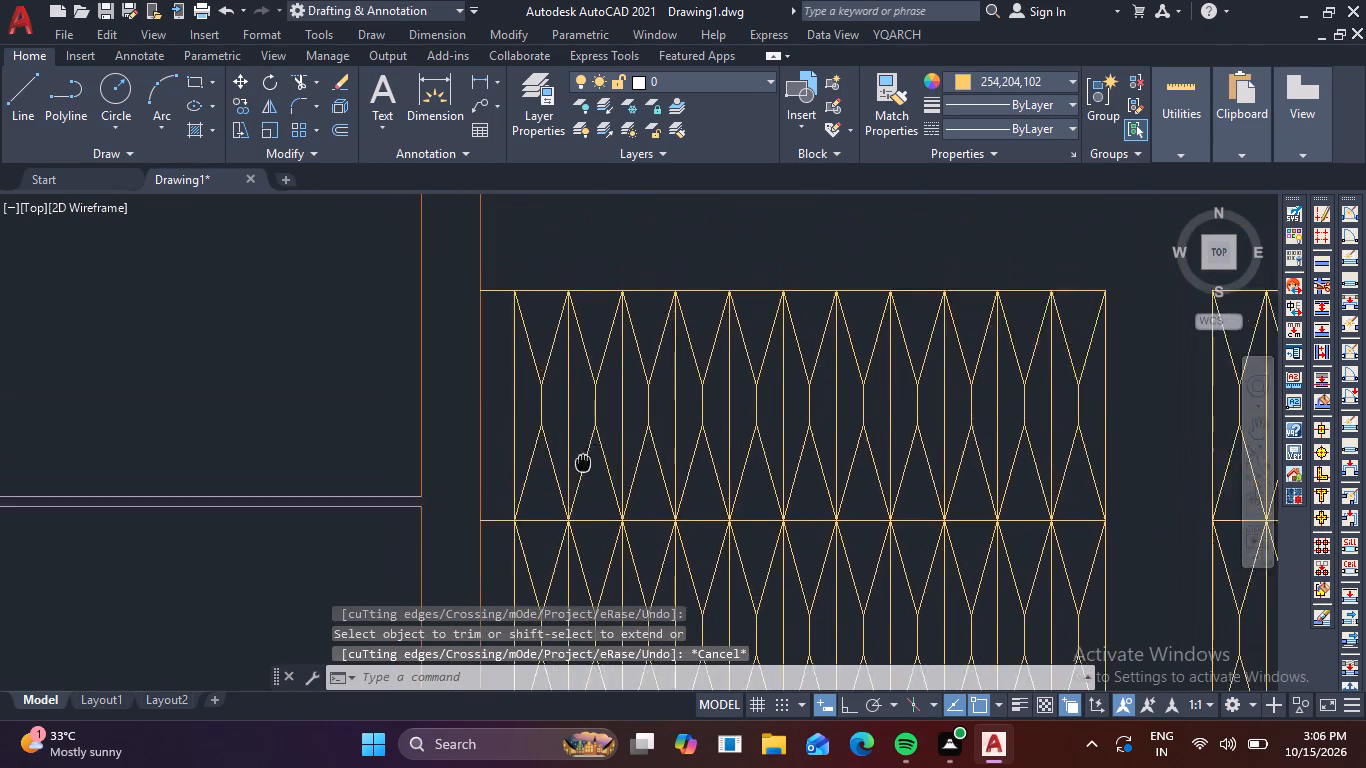
middle_click_drag(584, 467, 599, 518)
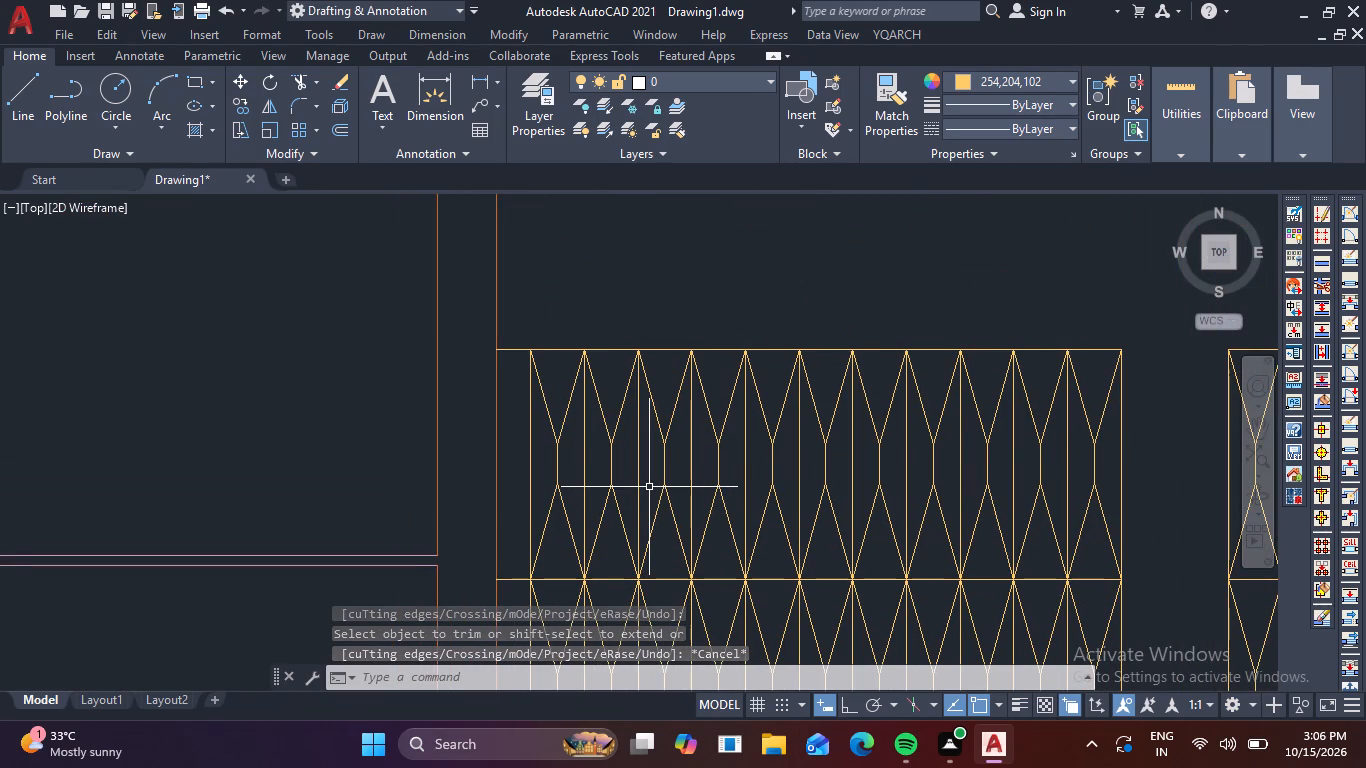
type("l")
key("space")
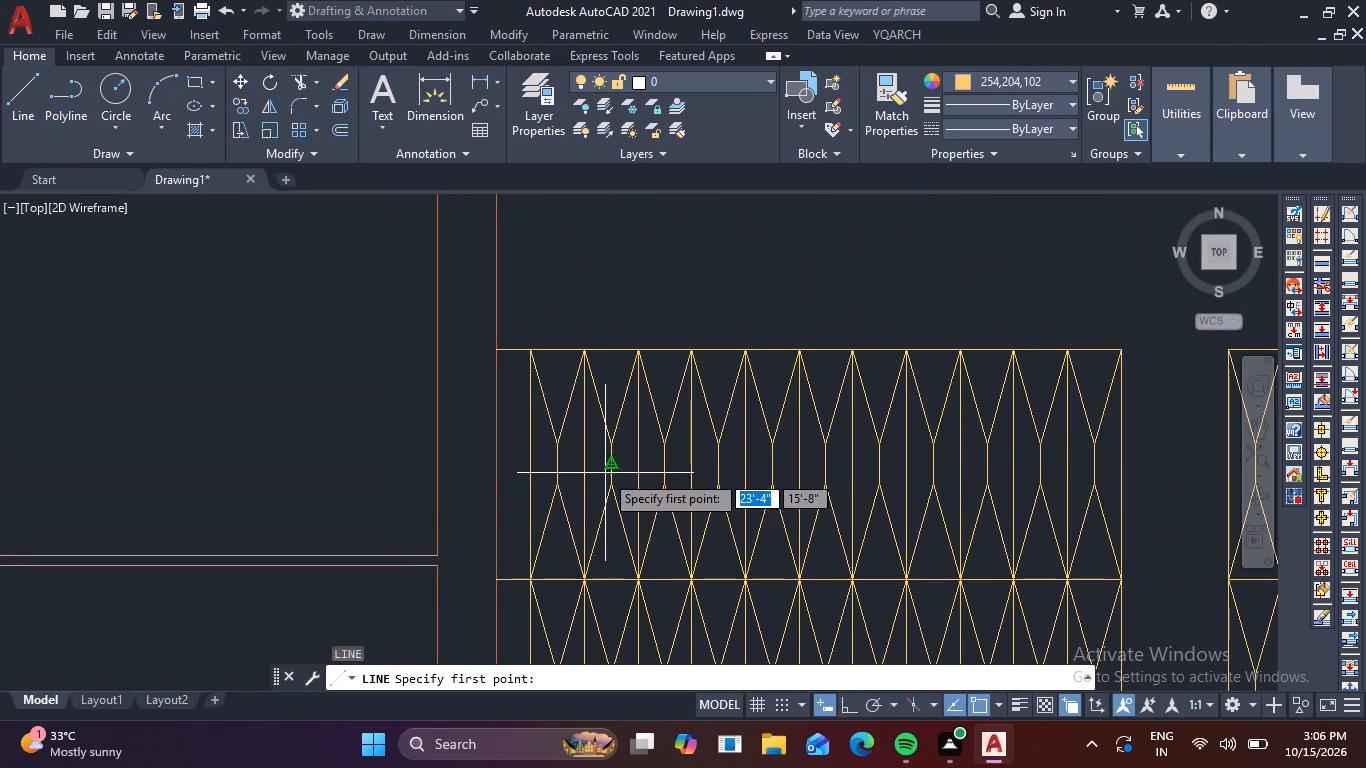
left_click(532, 577)
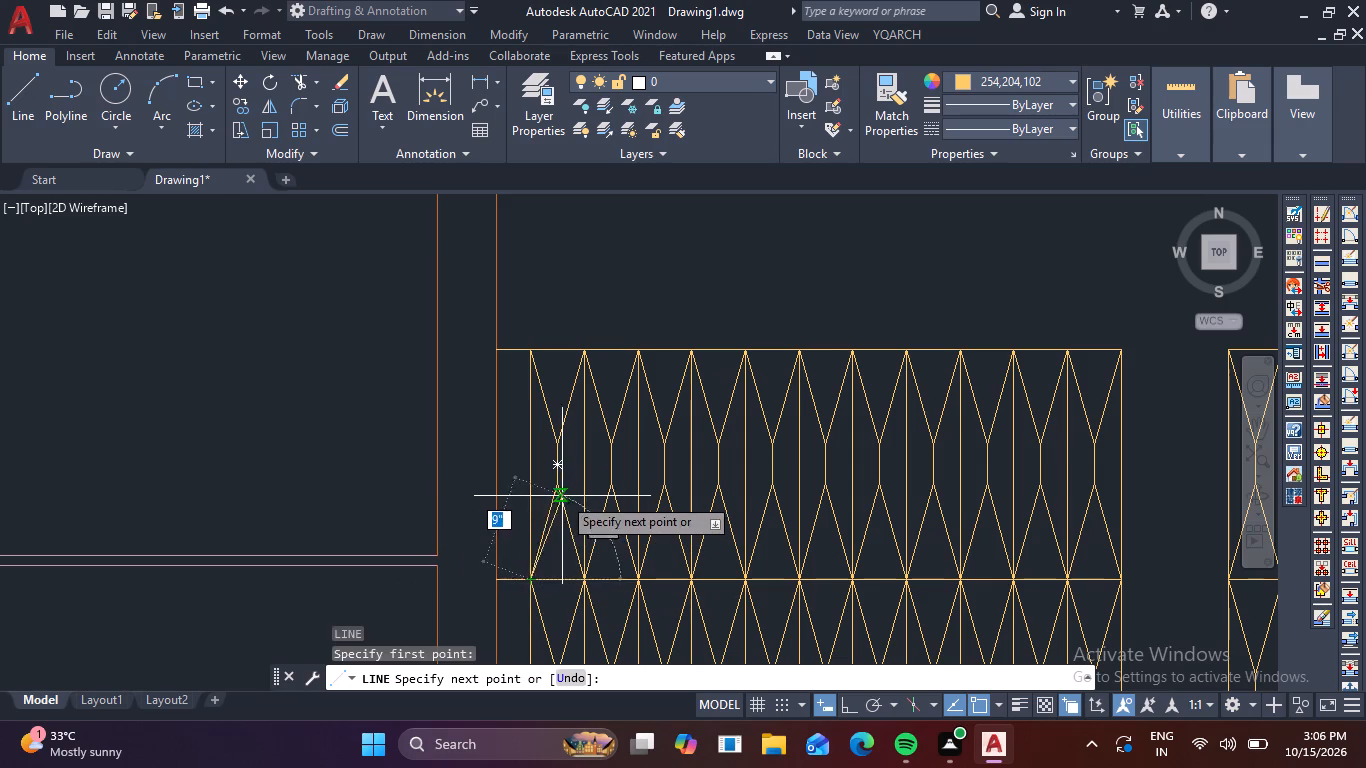
left_click(499, 487)
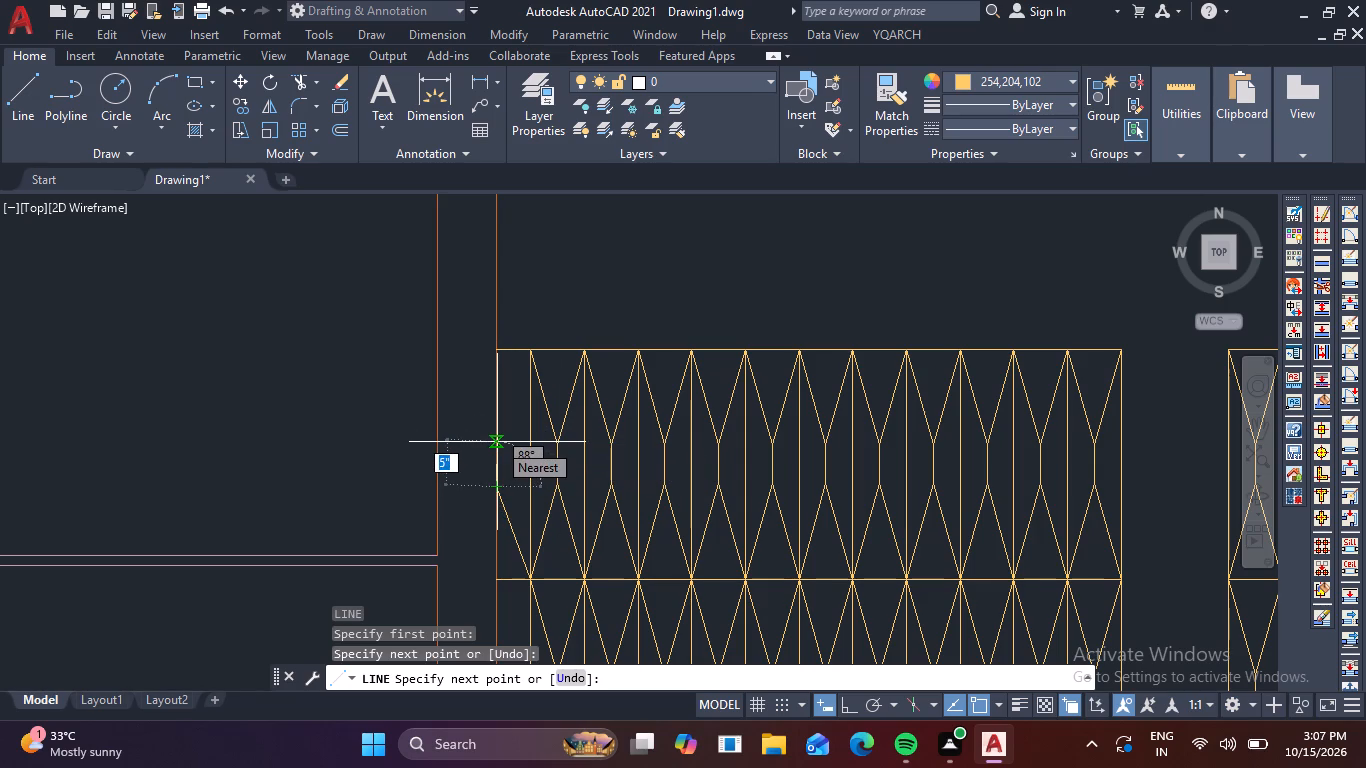
left_click(497, 442)
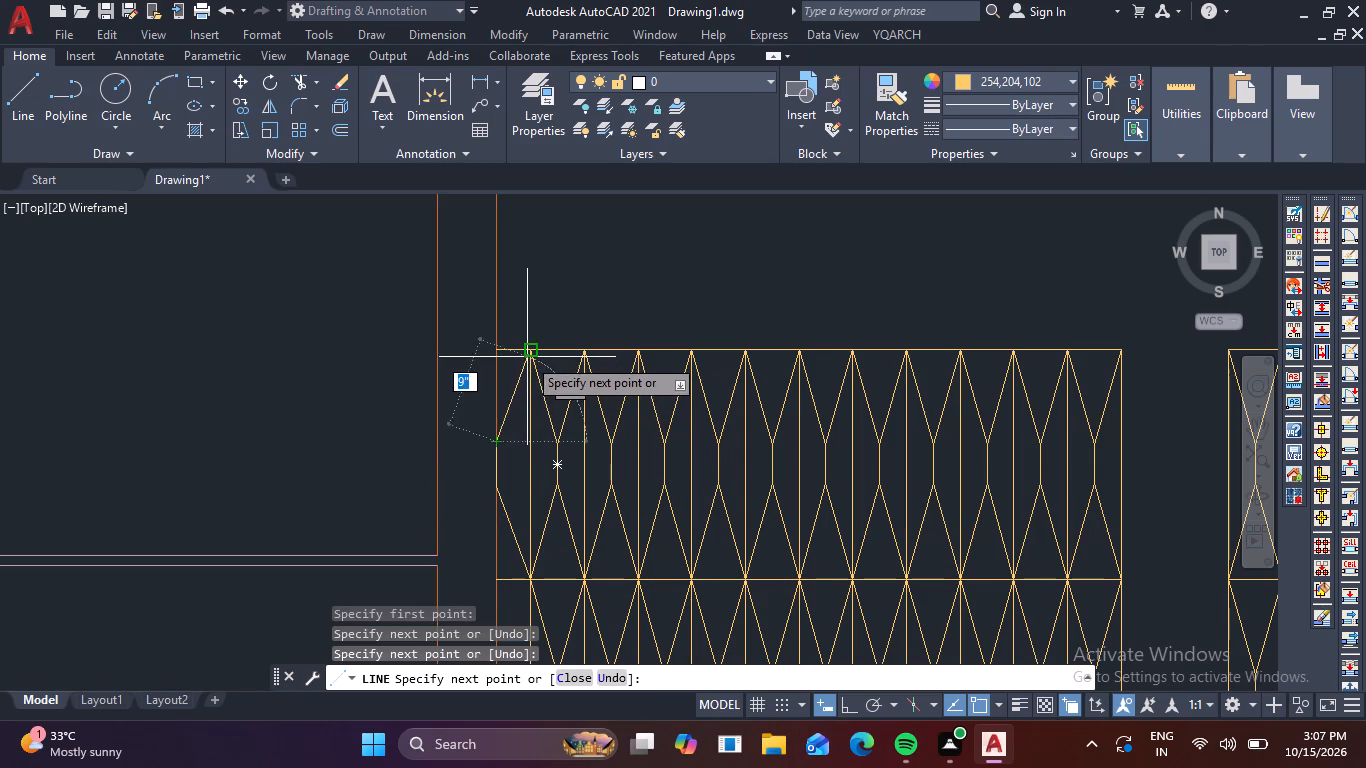
left_click(528, 357)
key("Escape")
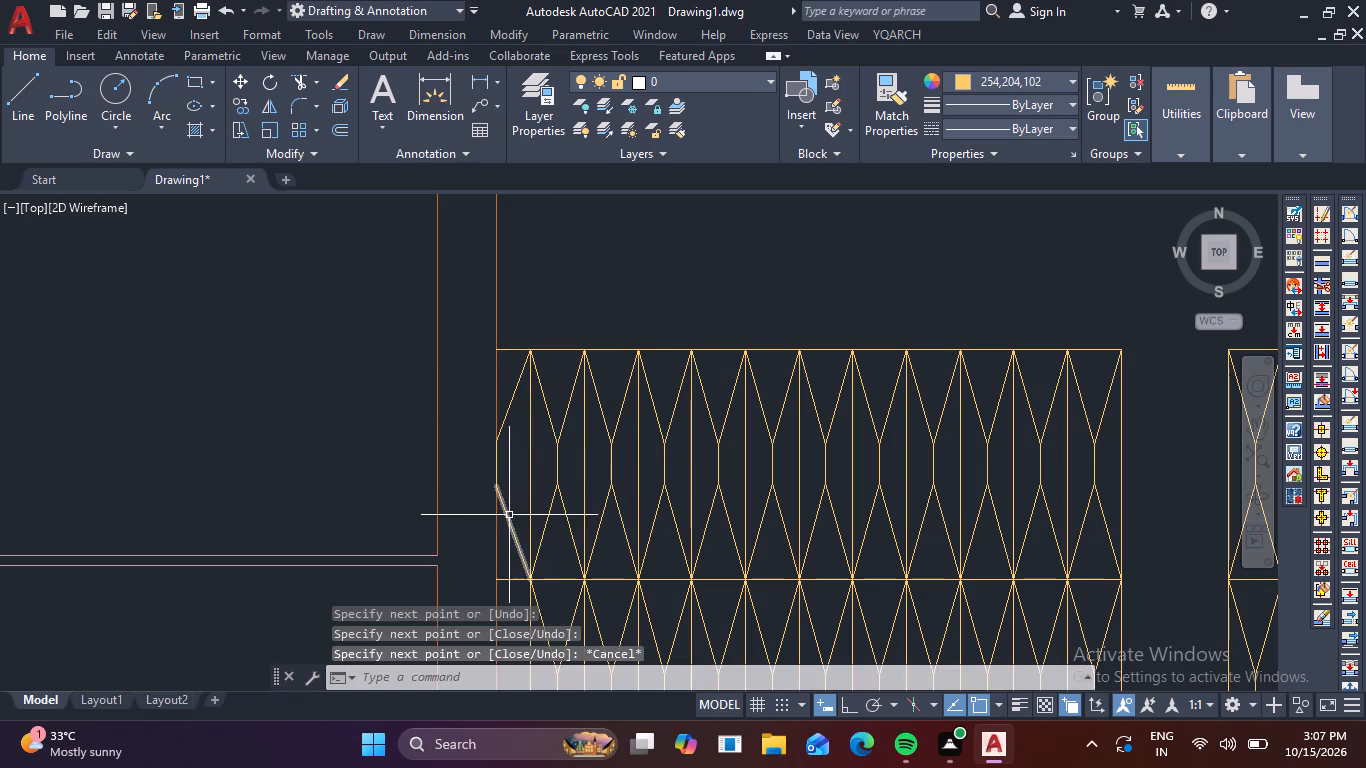
Delete the short vertical line joining the two new diagonals along the gate's left edge.
left_click(511, 515)
left_click(502, 506)
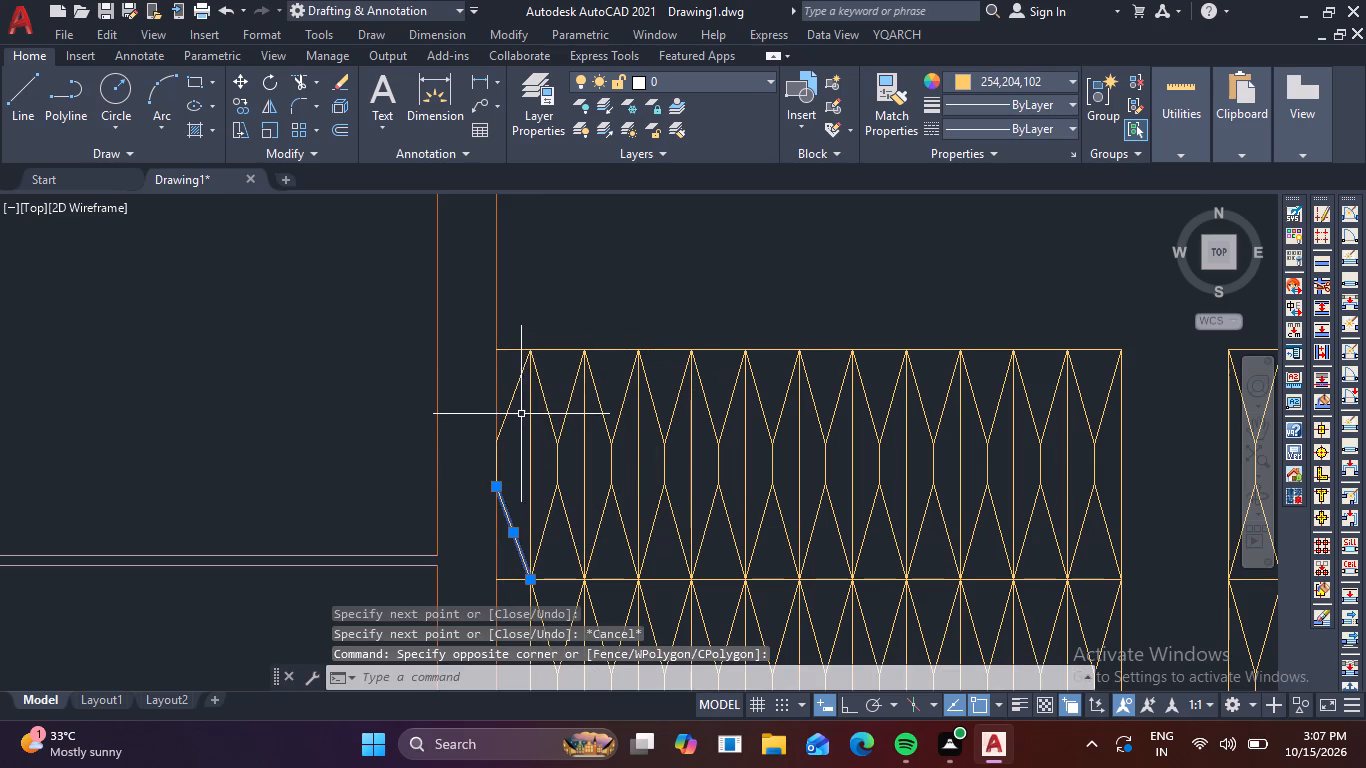
key("Escape")
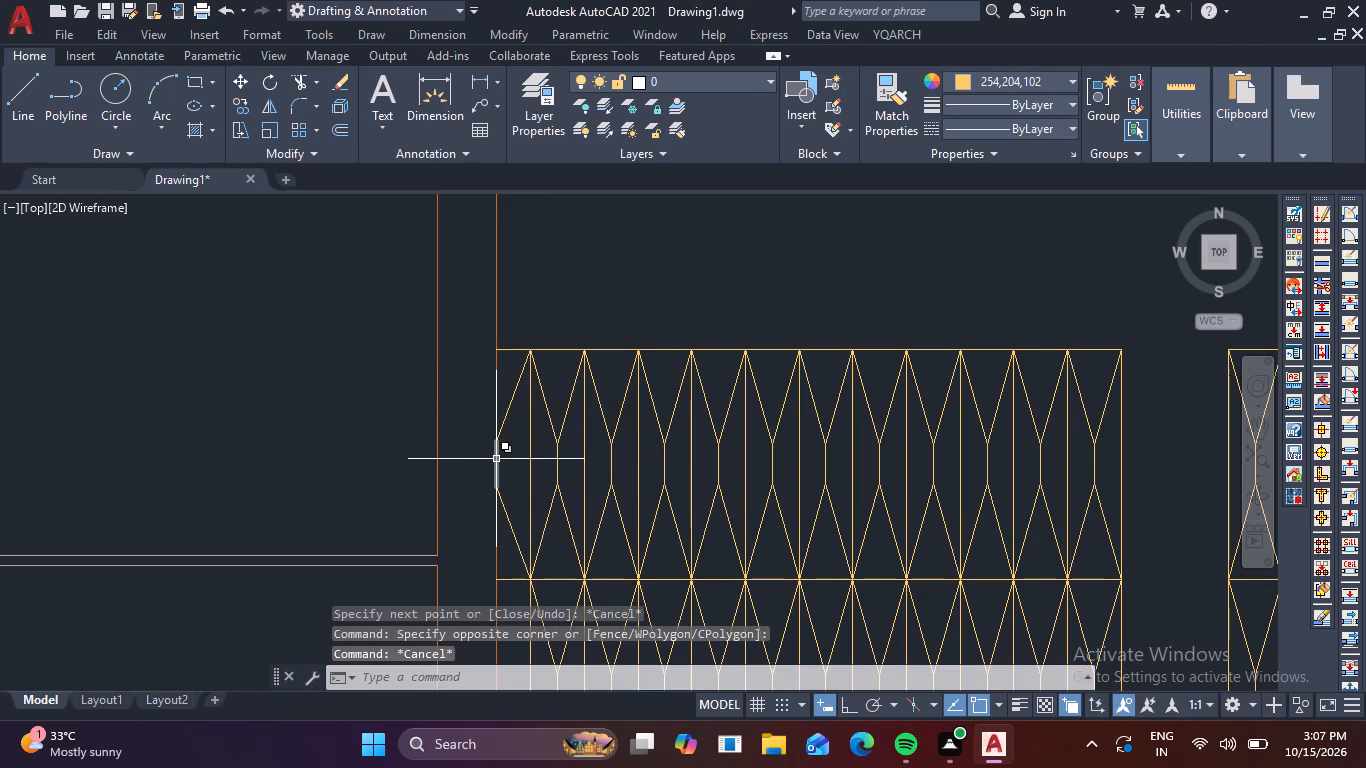
left_click(496, 459)
key("Delete")
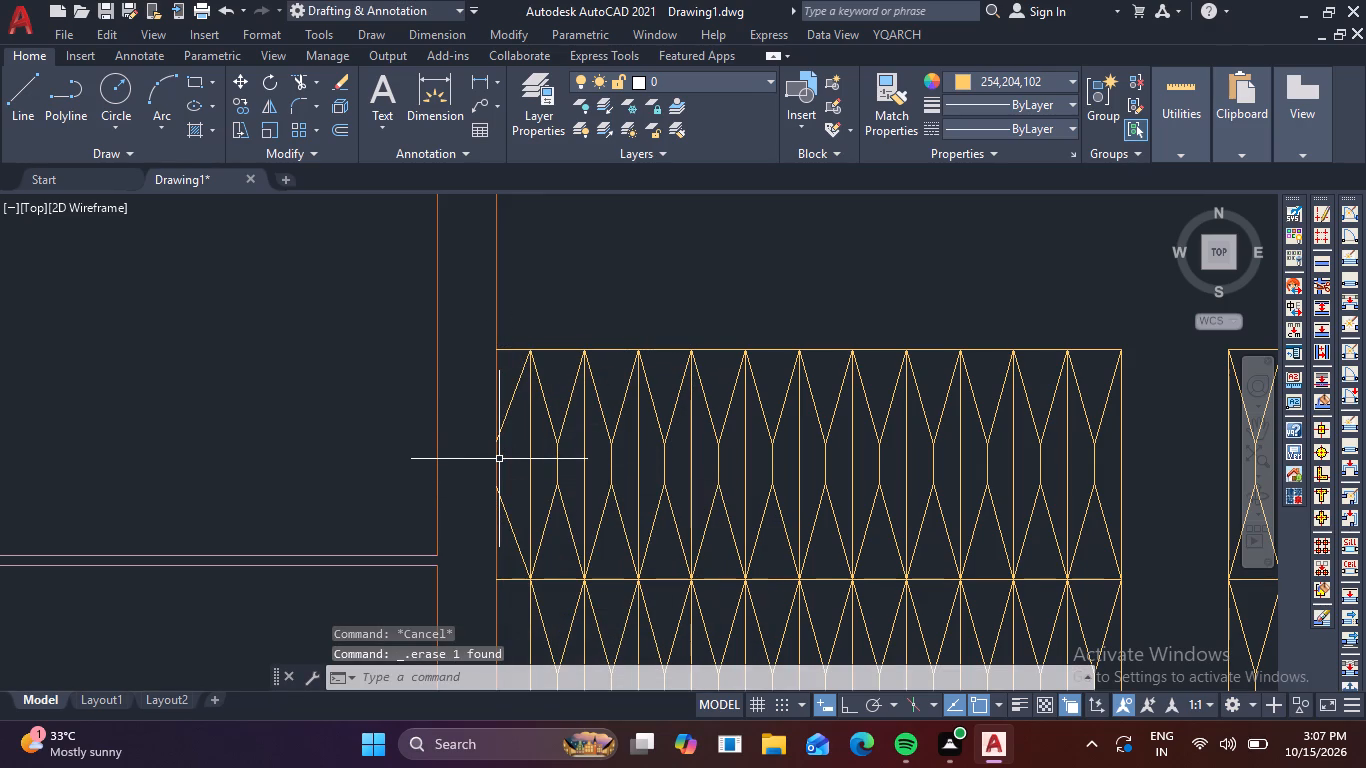
Copy the narrow cell's two diagonals from their top endpoint into the three rows below.
left_click(508, 516)
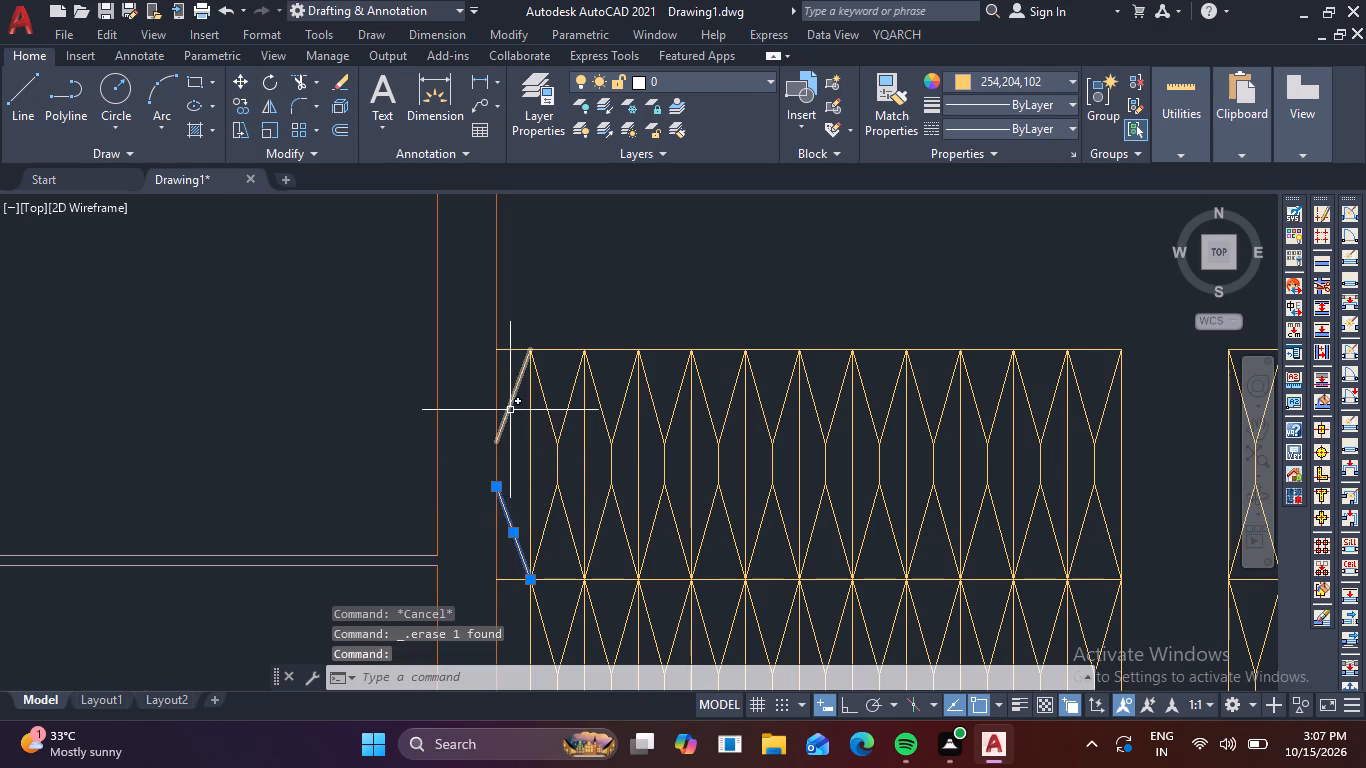
left_click(510, 410)
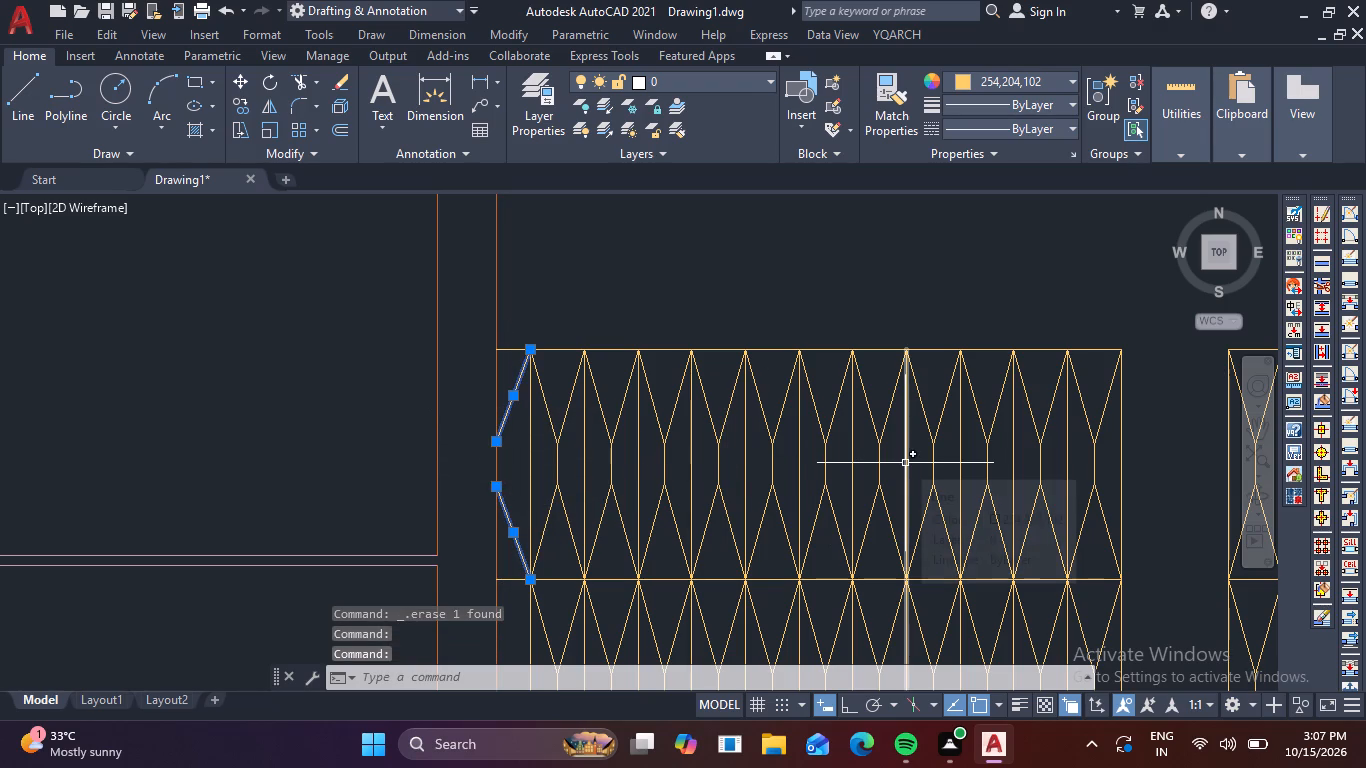
key("c")
type("o")
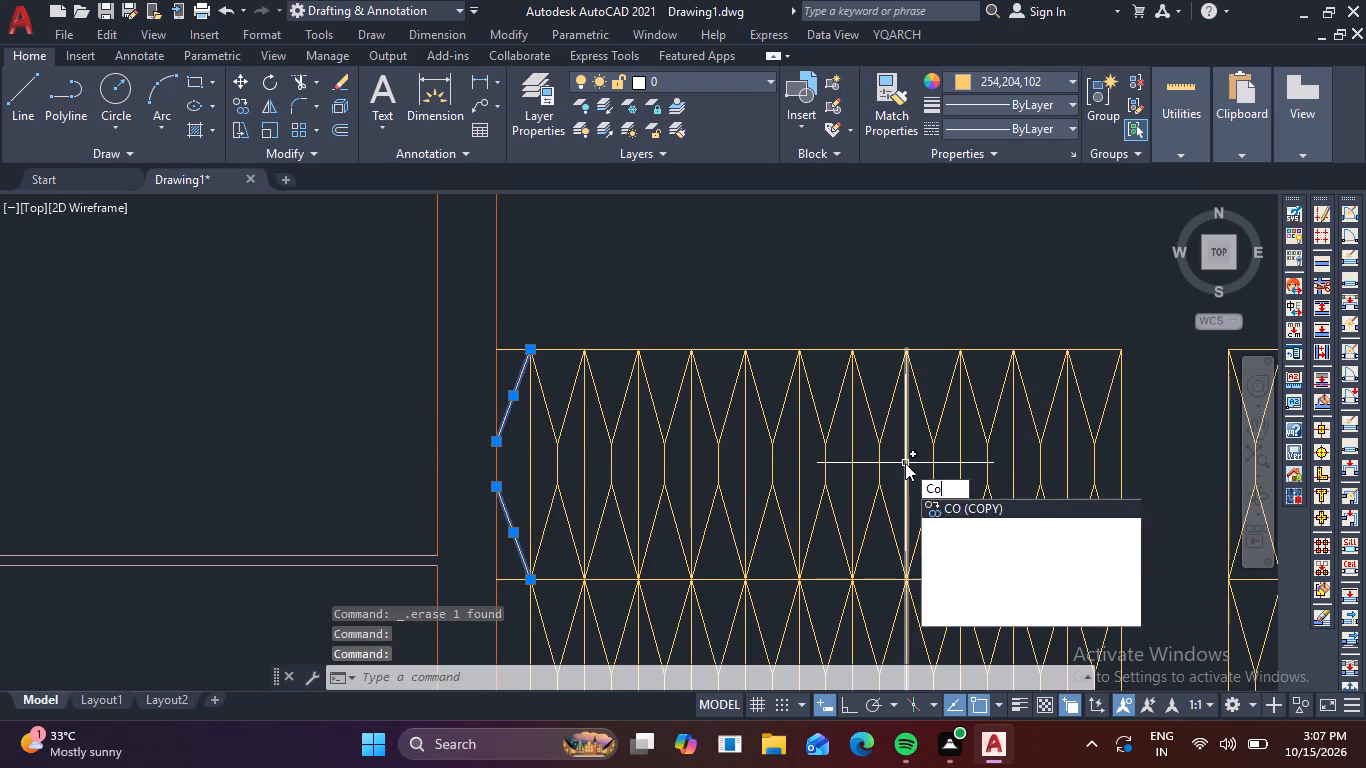
key("space")
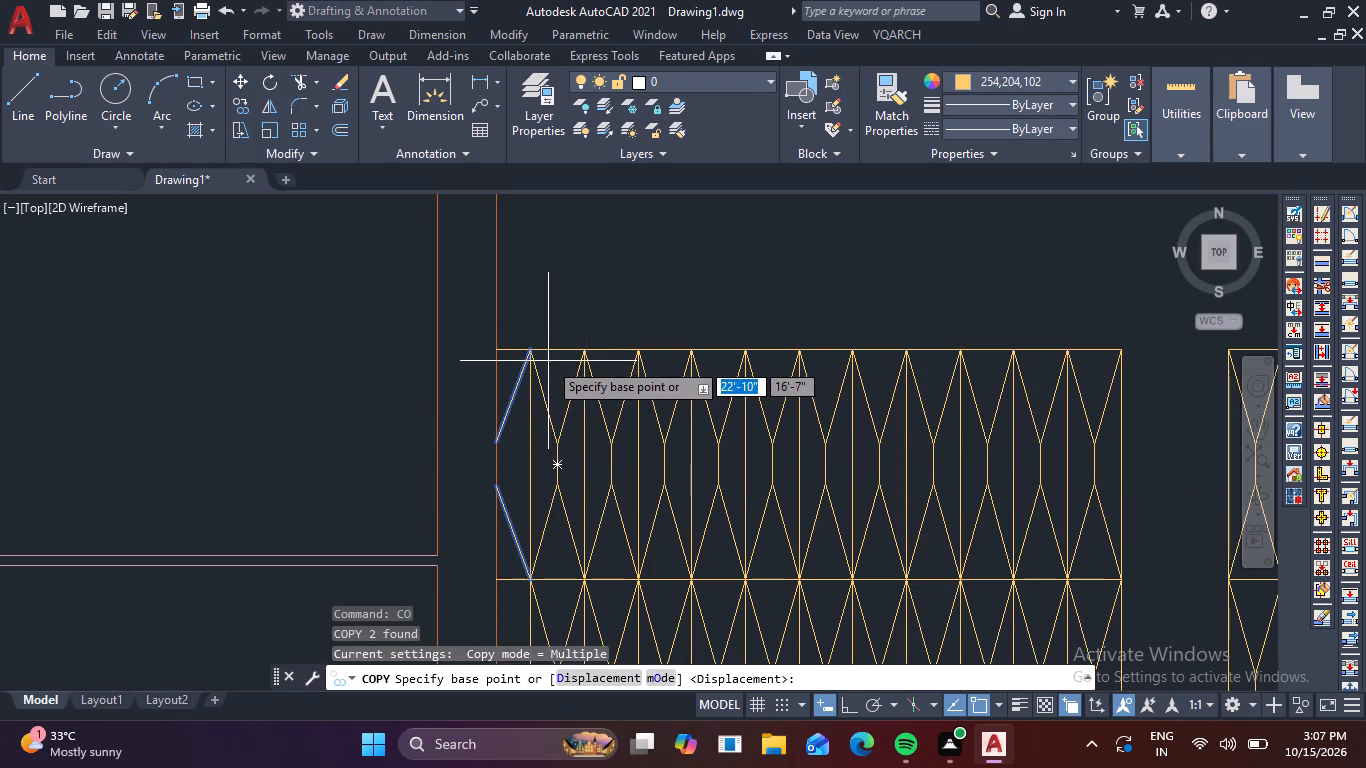
left_click(531, 354)
scroll(531, 460, "down", 1)
middle_click_drag(531, 460, 560, 334)
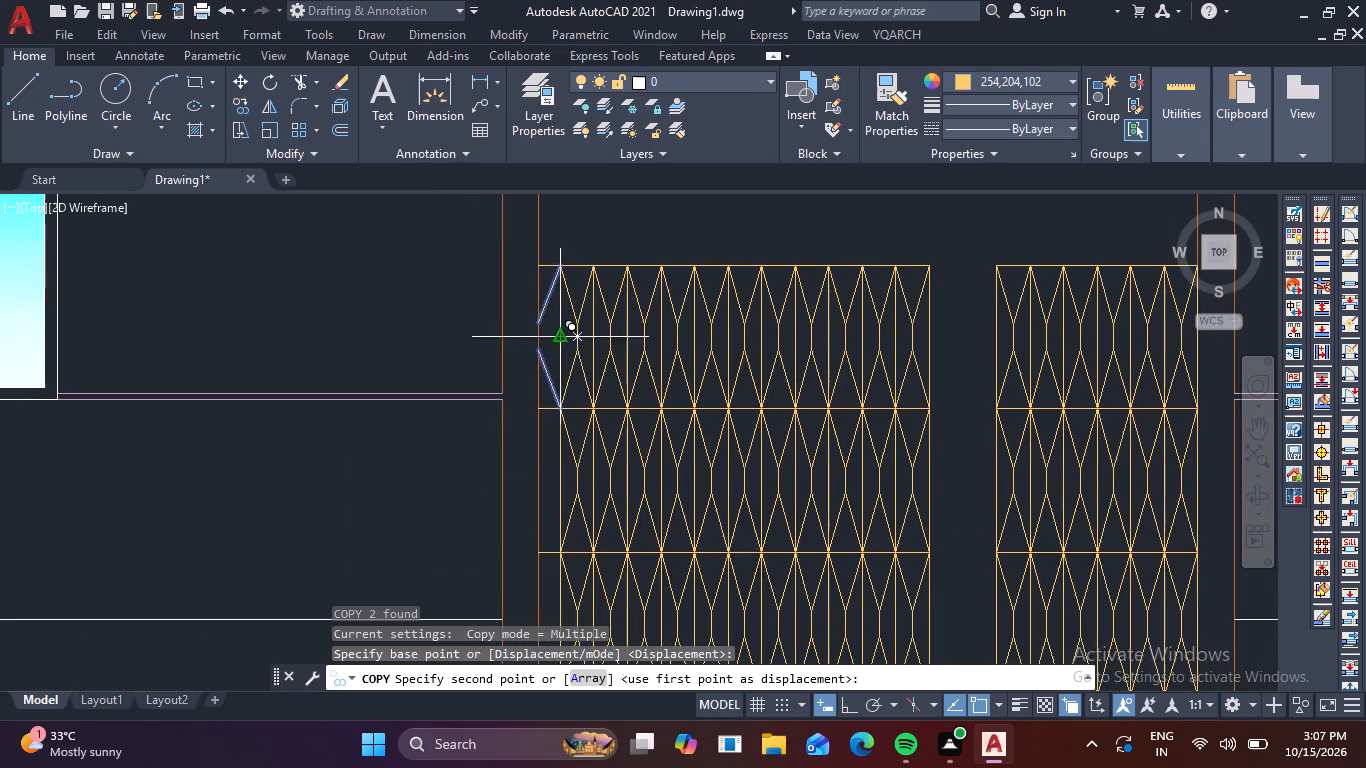
left_click(561, 408)
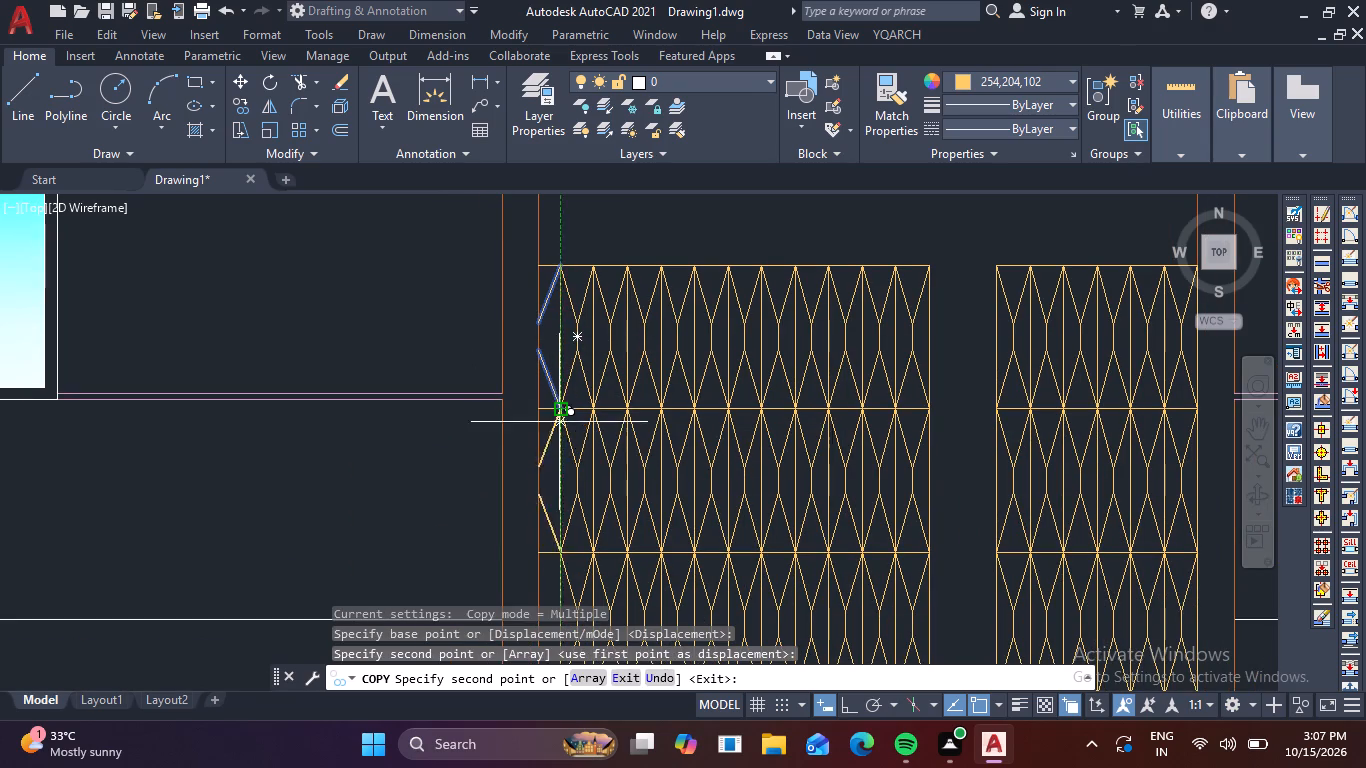
middle_click_drag(582, 507, 600, 340)
left_click(572, 387)
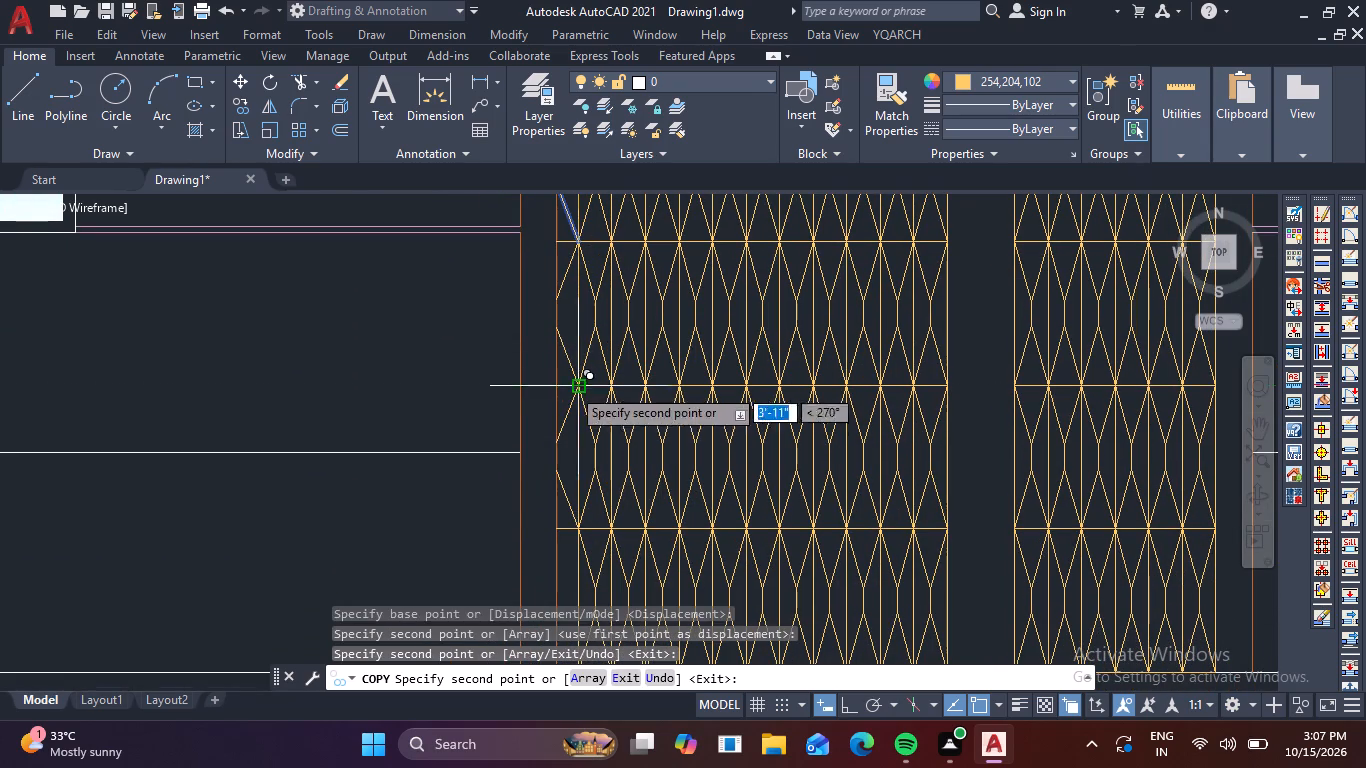
left_click(572, 534)
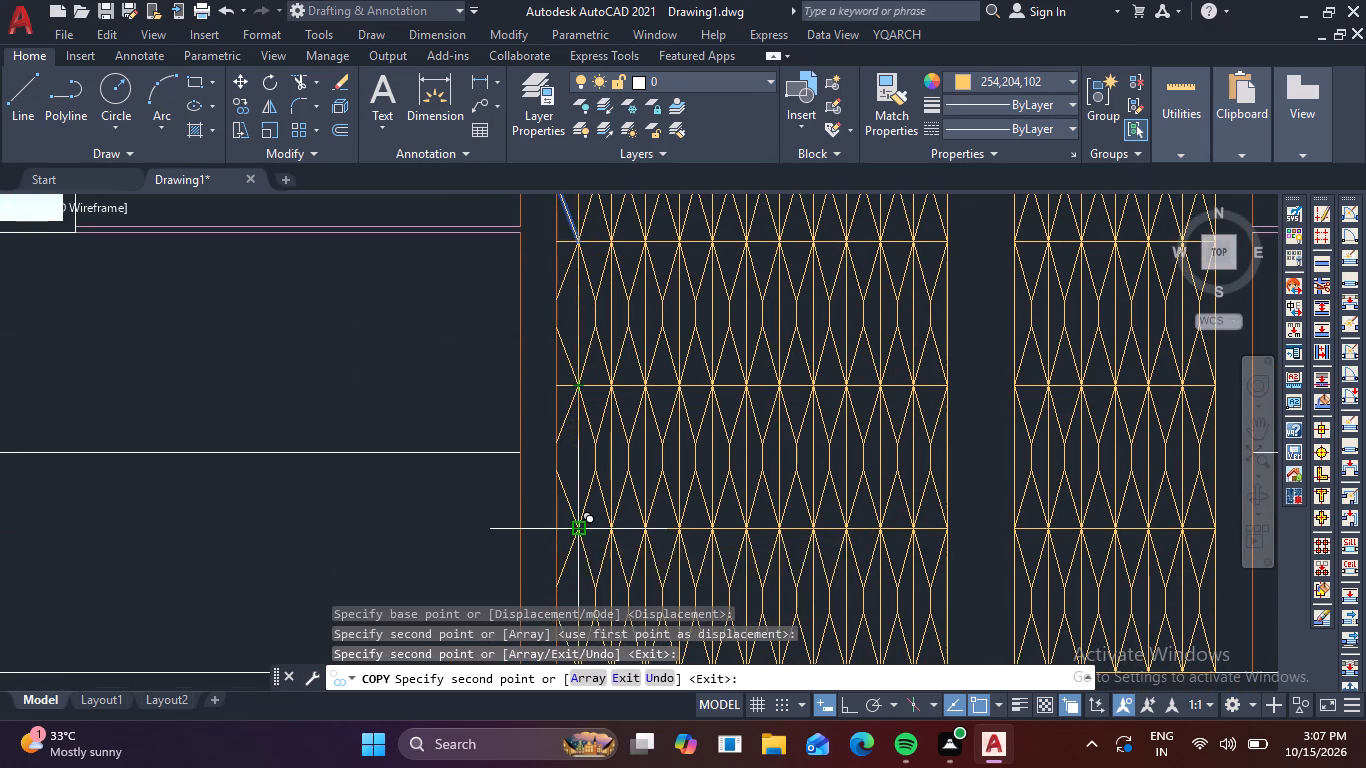
middle_click_drag(611, 555, 665, 289)
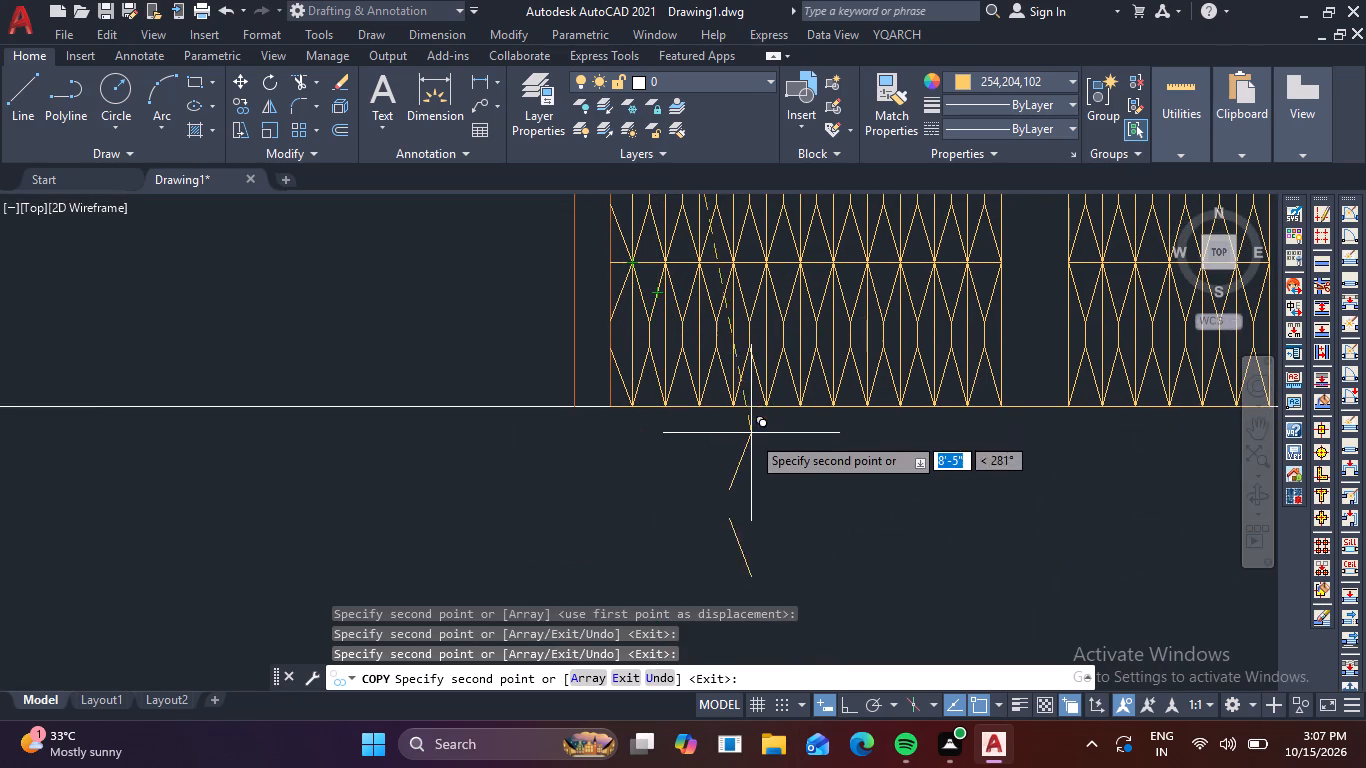
key("Escape")
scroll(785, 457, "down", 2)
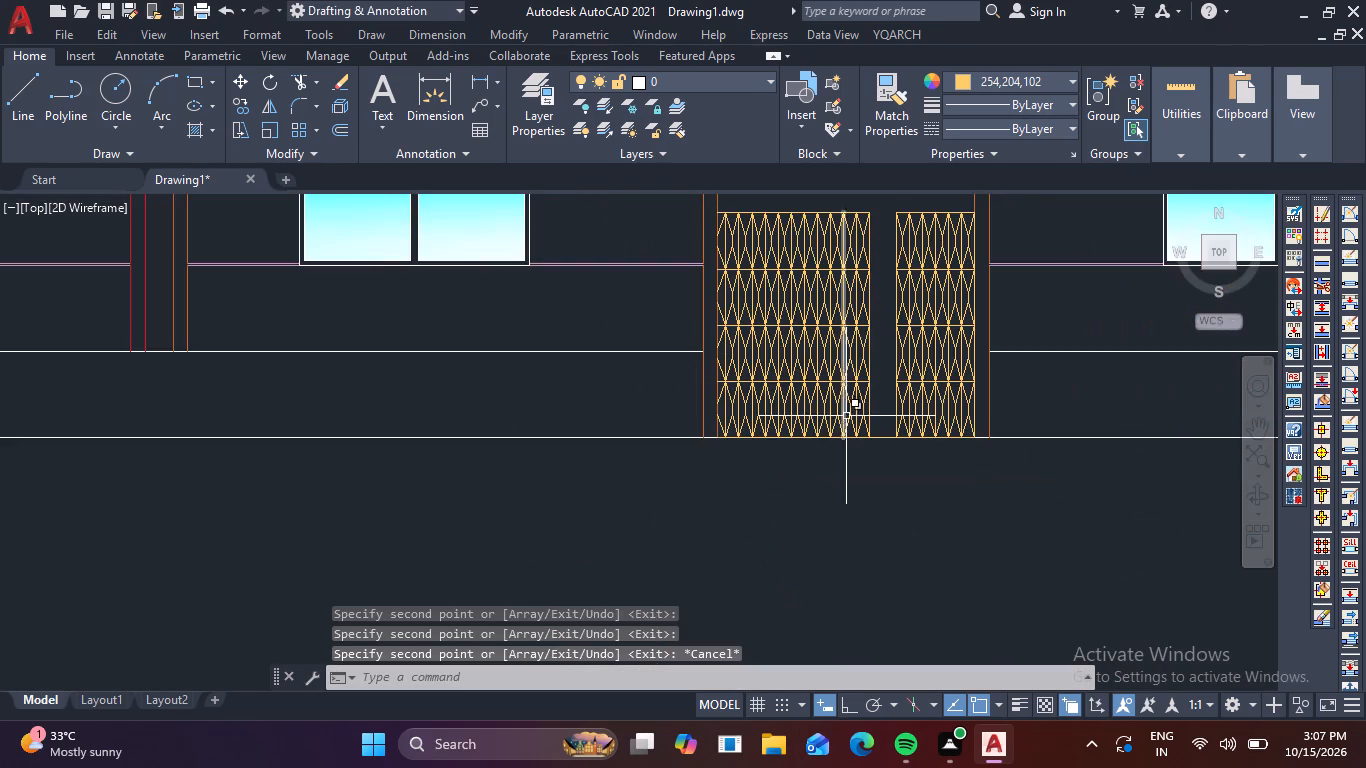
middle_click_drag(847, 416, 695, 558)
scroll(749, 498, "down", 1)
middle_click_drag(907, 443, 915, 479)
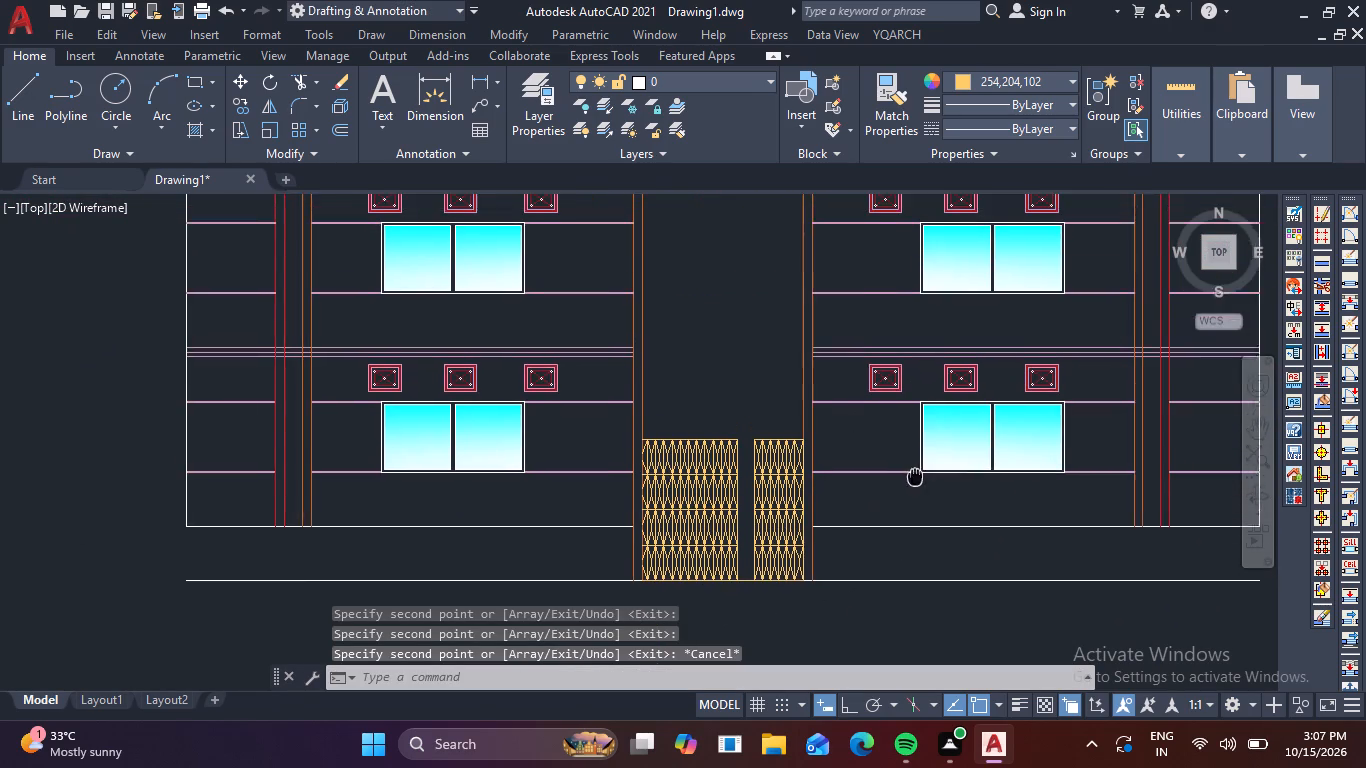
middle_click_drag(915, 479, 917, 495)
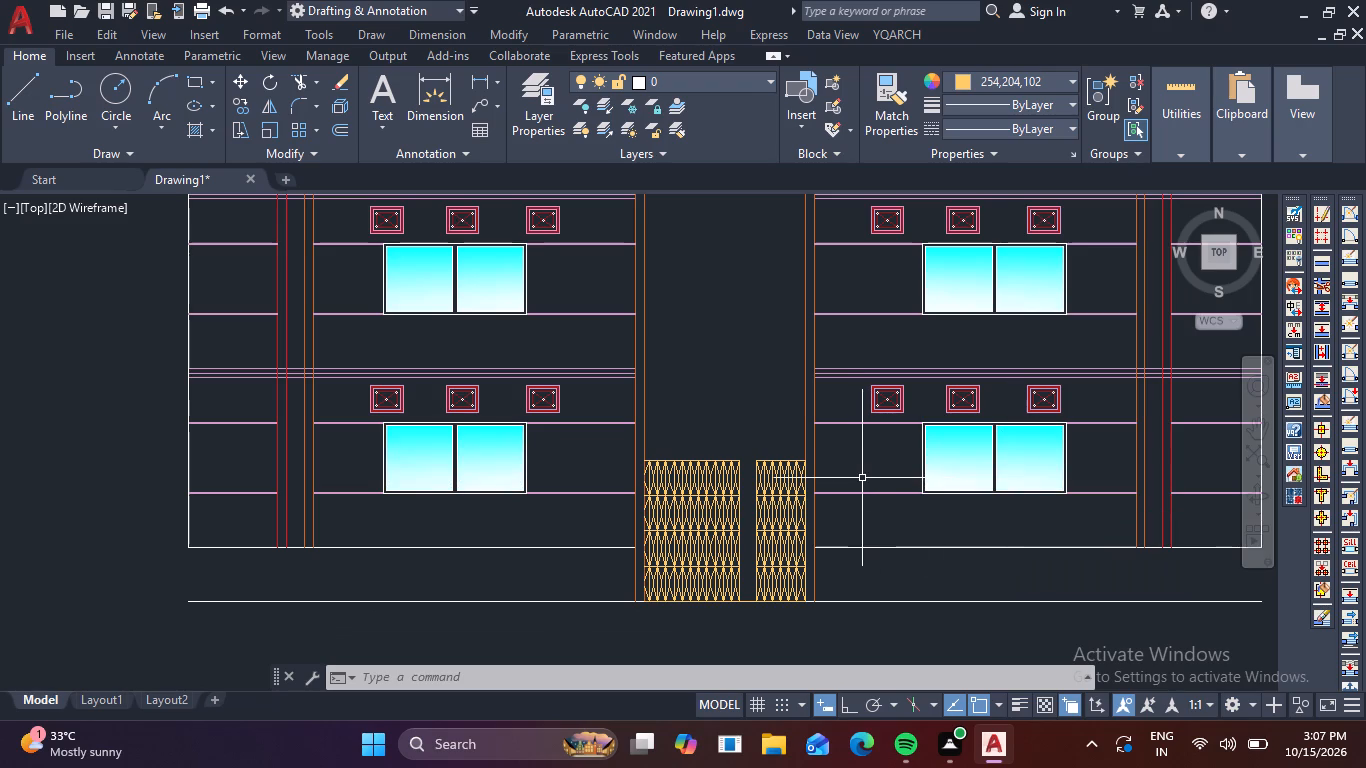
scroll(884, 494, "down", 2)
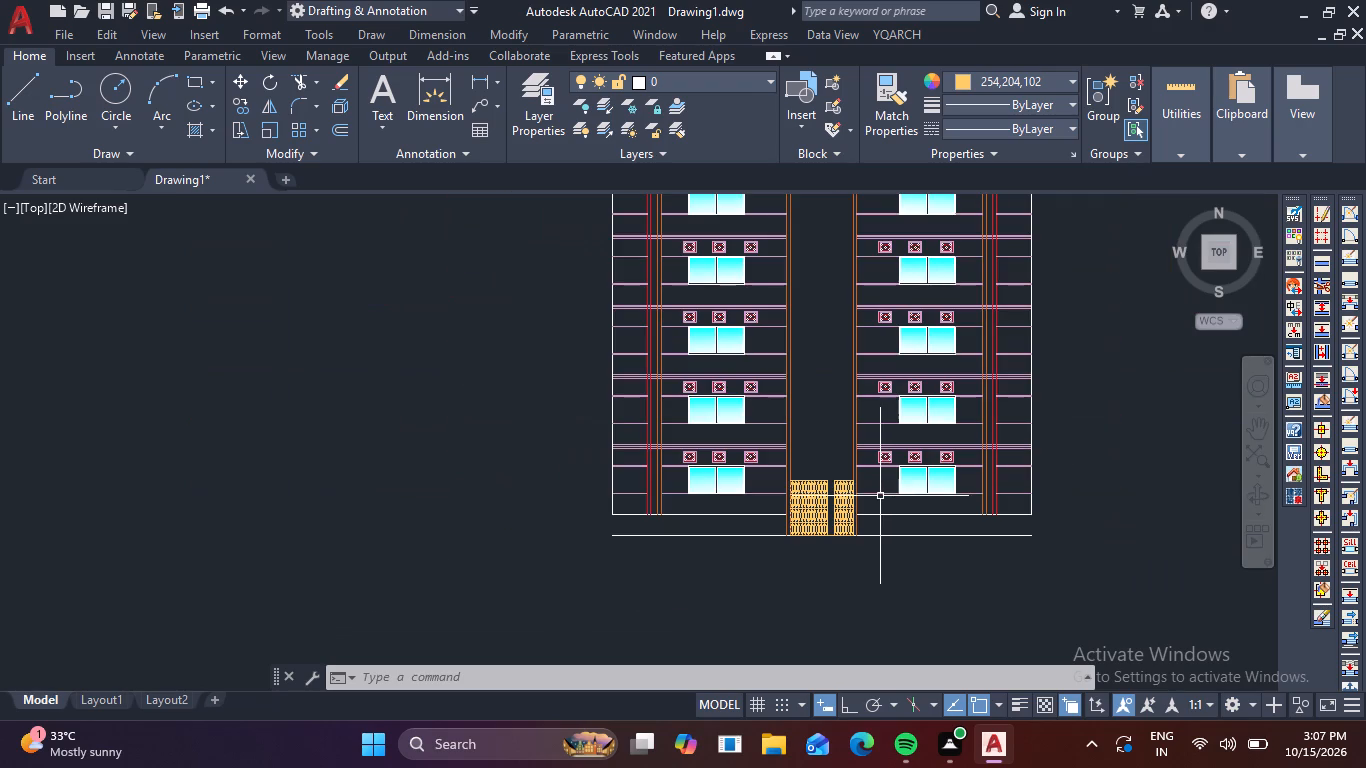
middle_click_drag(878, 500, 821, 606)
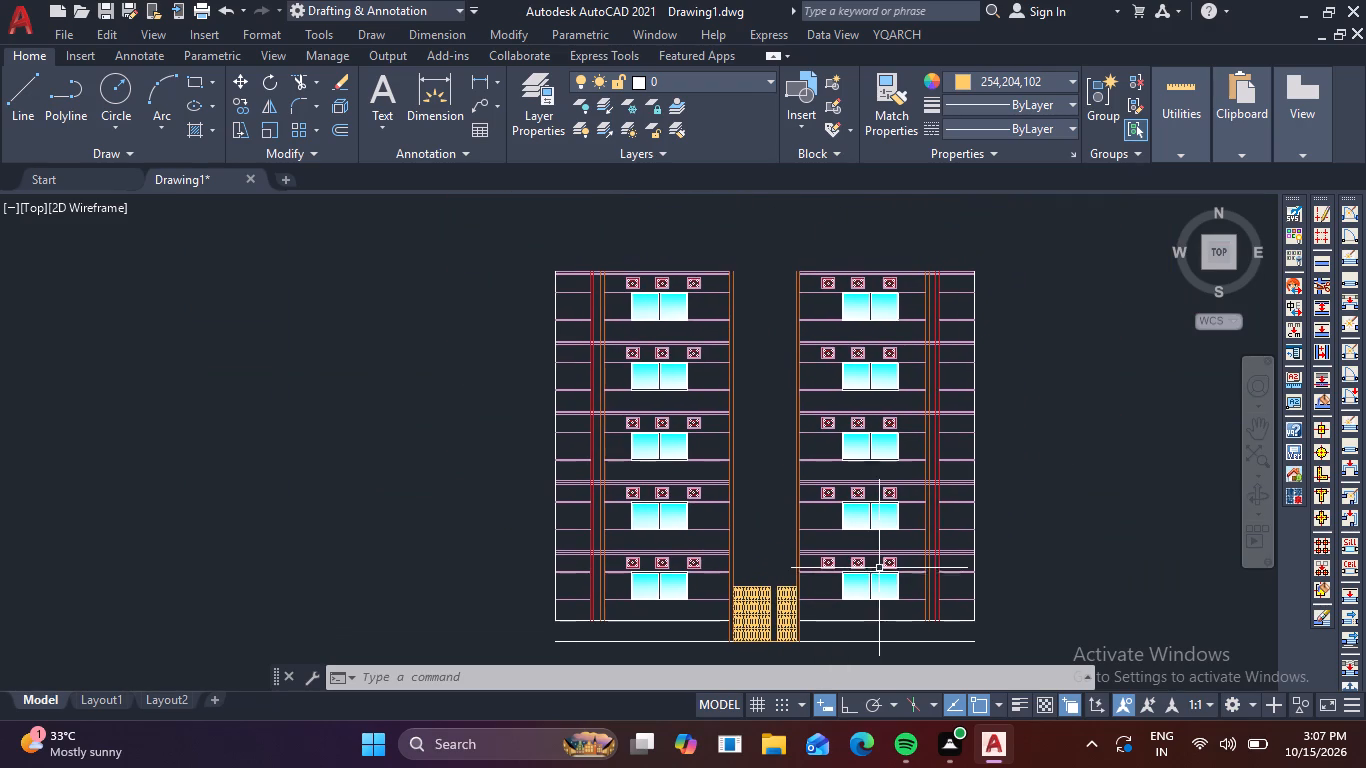
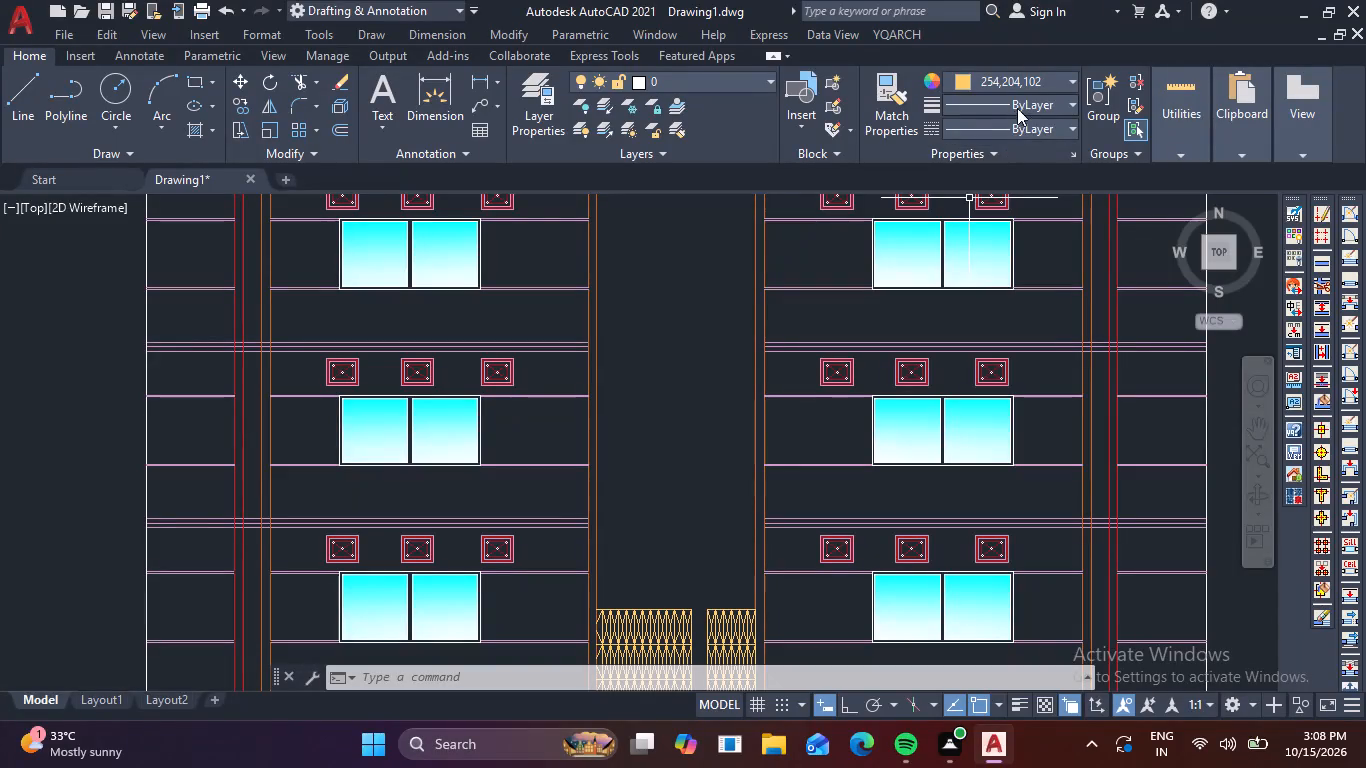
Draw a magenta horizontal line about 9' long across the central opening, just above the lattice gates, between the inner pillar edges.
left_click(1071, 80)
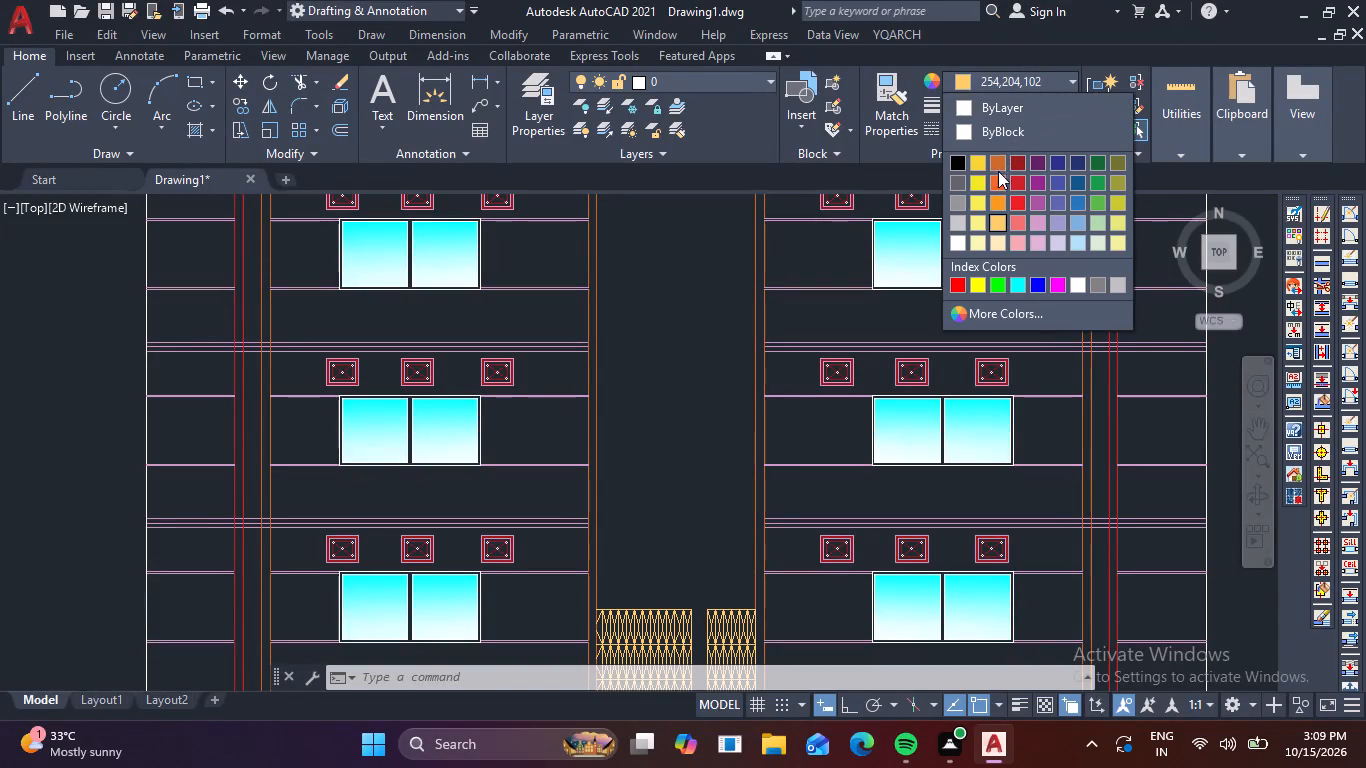
left_click(1061, 289)
middle_click_drag(652, 534, 603, 424)
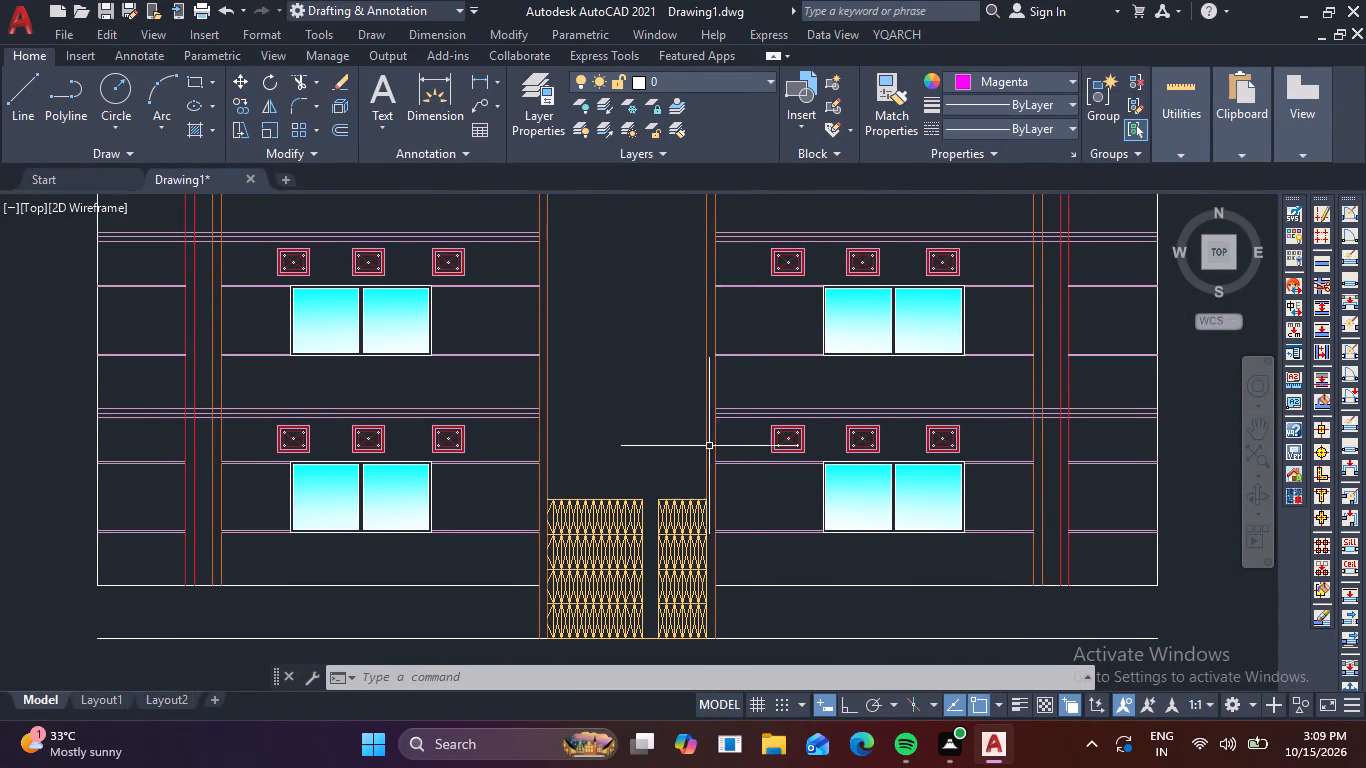
type("l")
key("space")
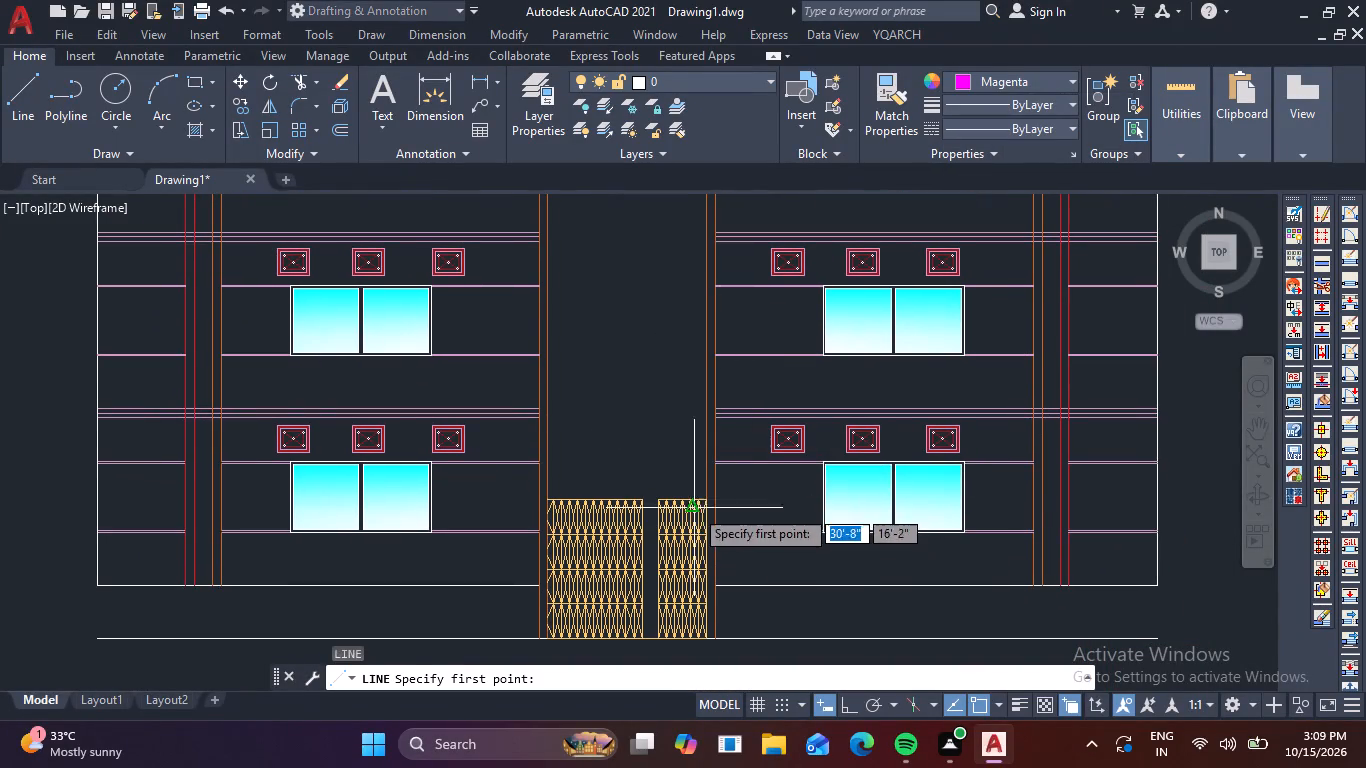
scroll(699, 490, "up", 2)
left_click(710, 492)
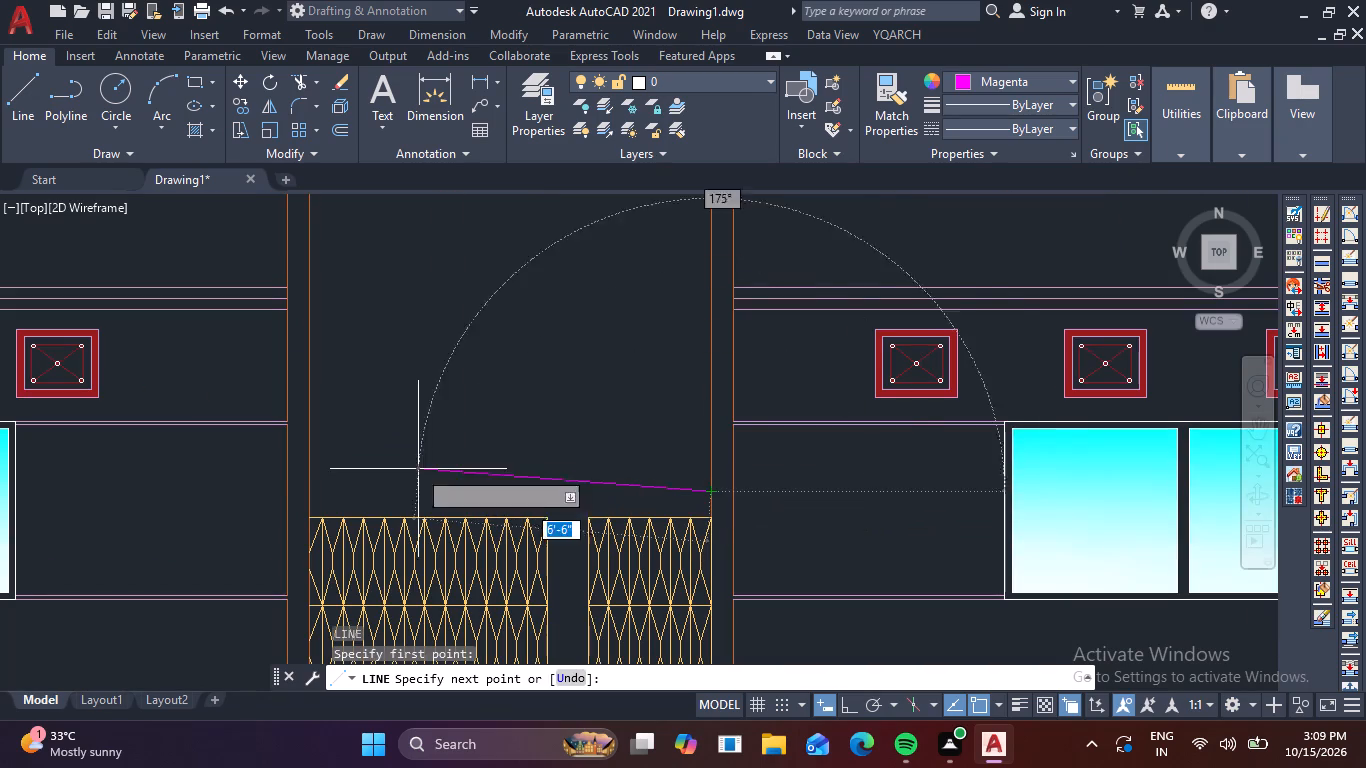
left_click(313, 493)
key("Escape")
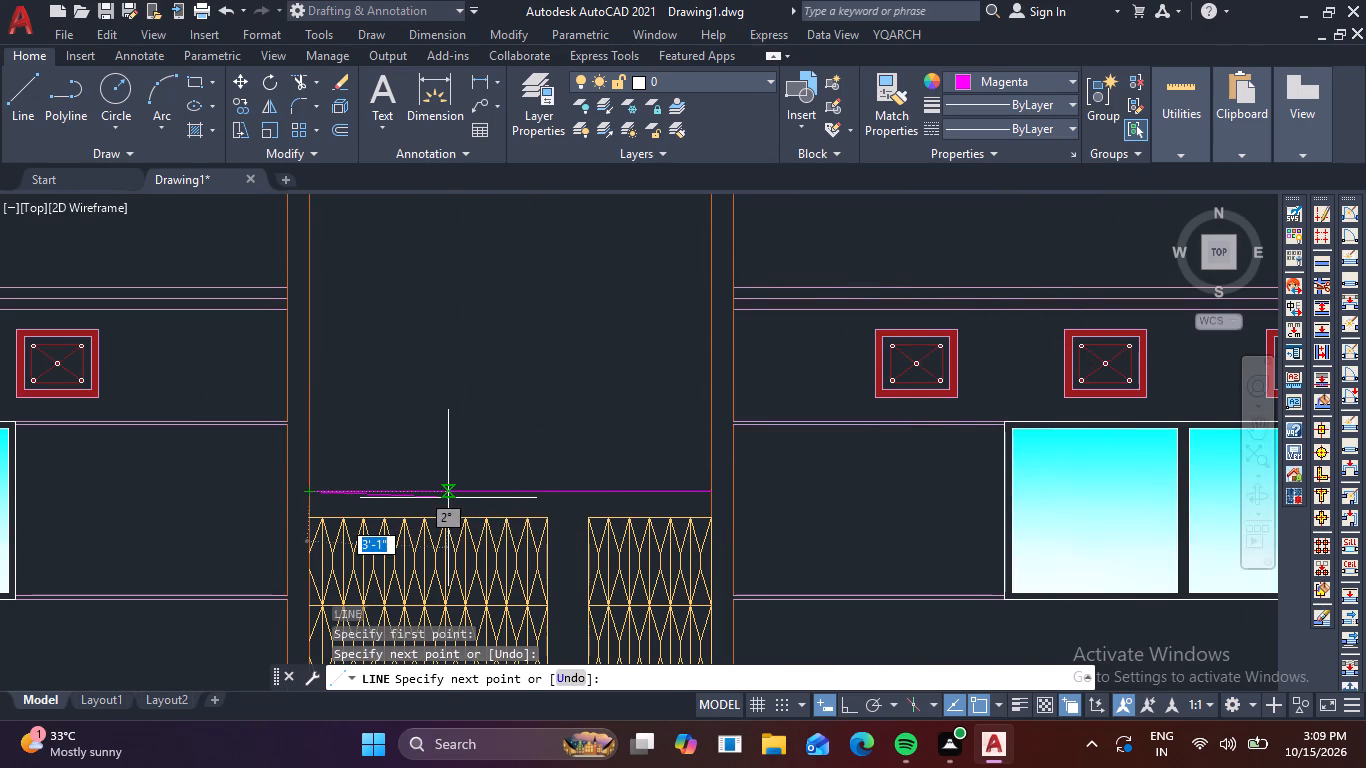
Change the colour of the new line above the gates to 209,156,199.
left_click(541, 504)
left_click(513, 460)
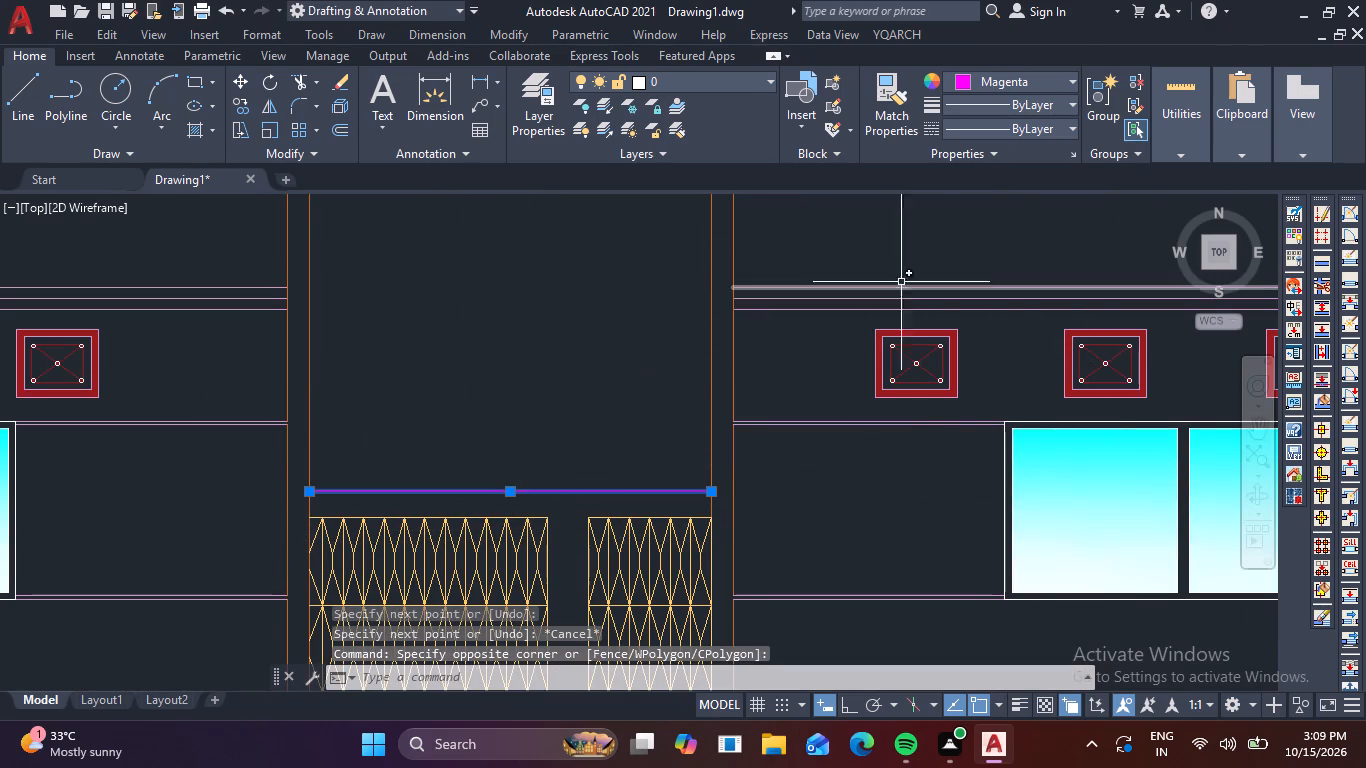
left_click(1075, 80)
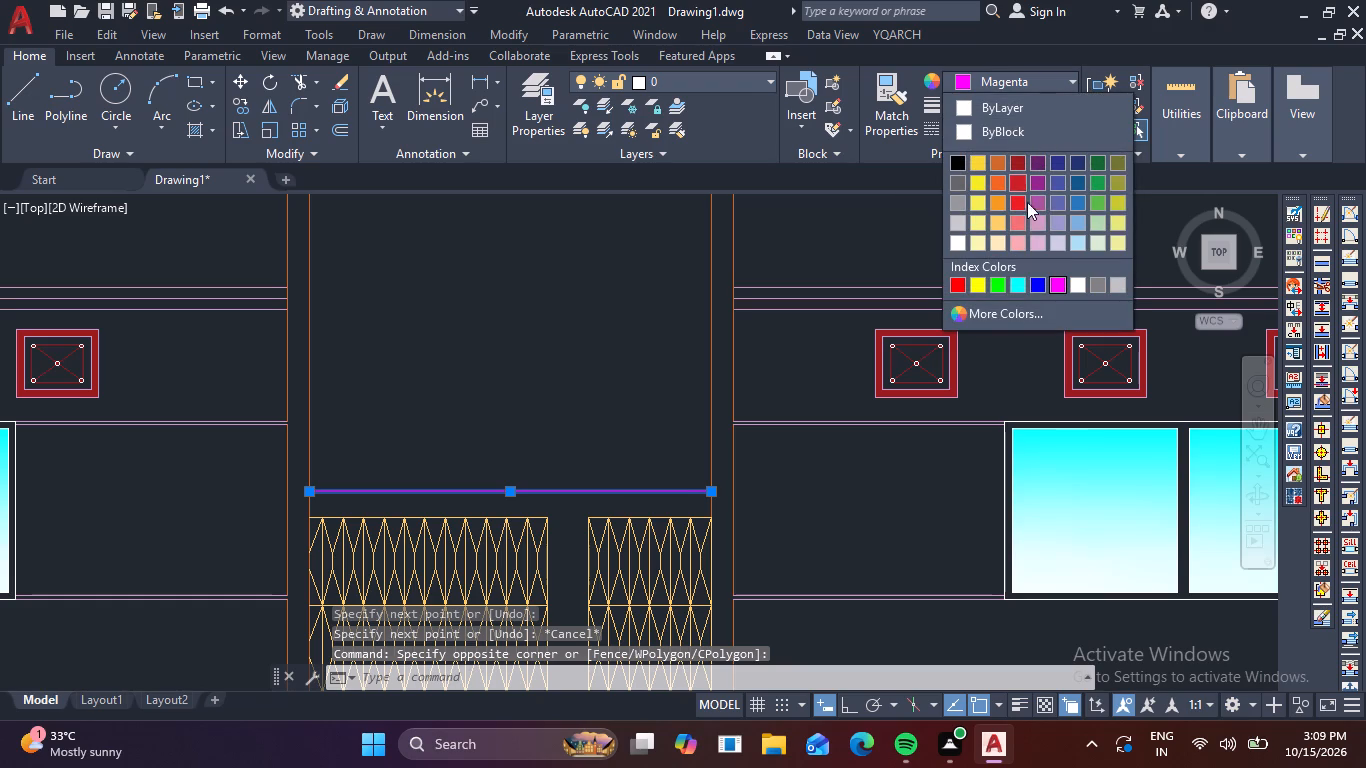
left_click(1041, 217)
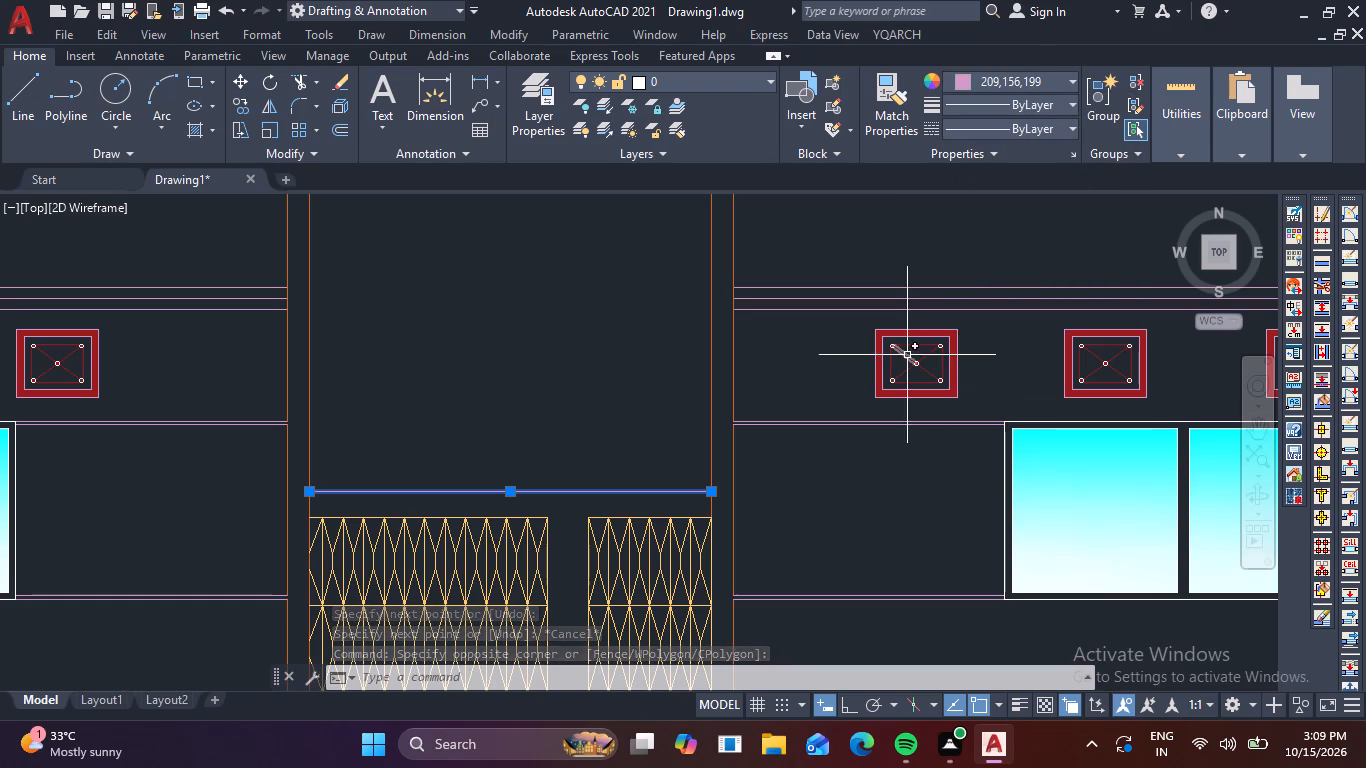
key("Escape")
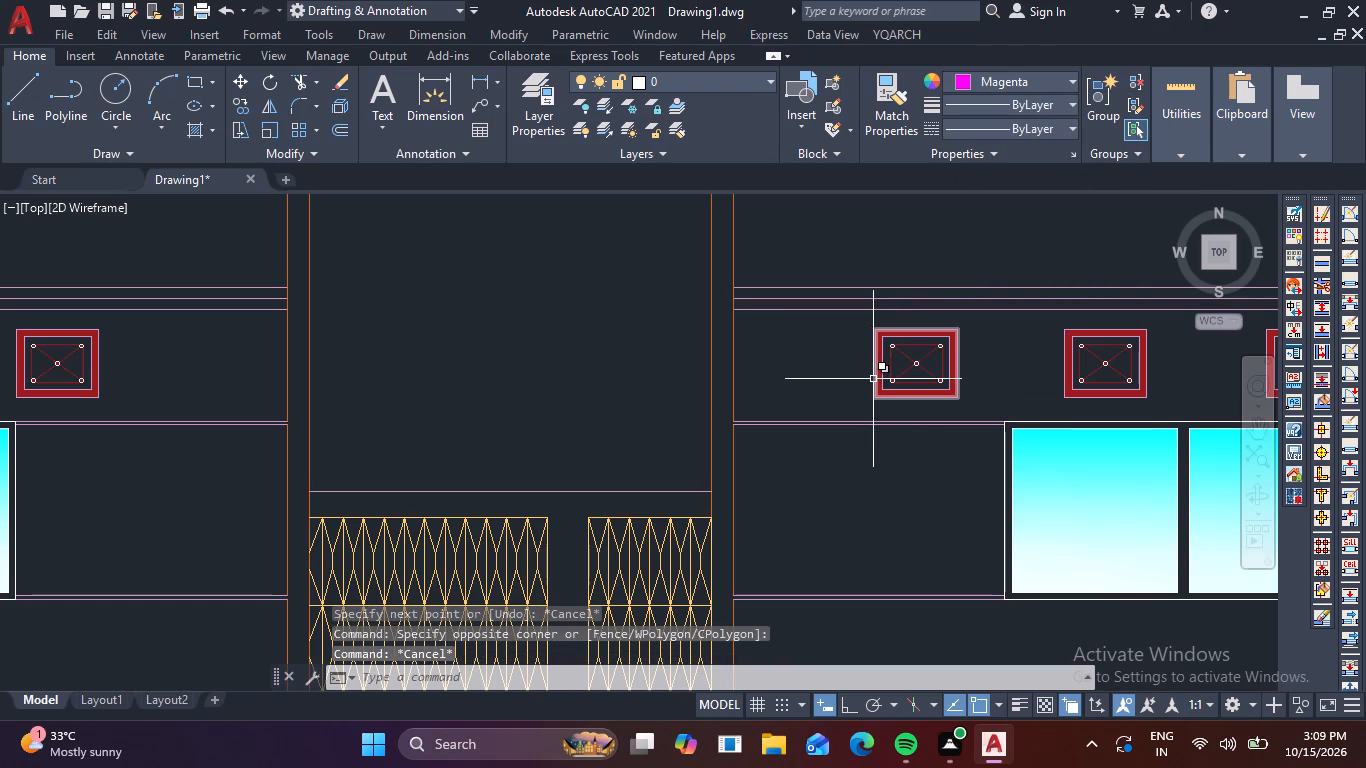
Offset the line above the gates upward twice at 3" spacing, making a band of three parallel lines.
key("o")
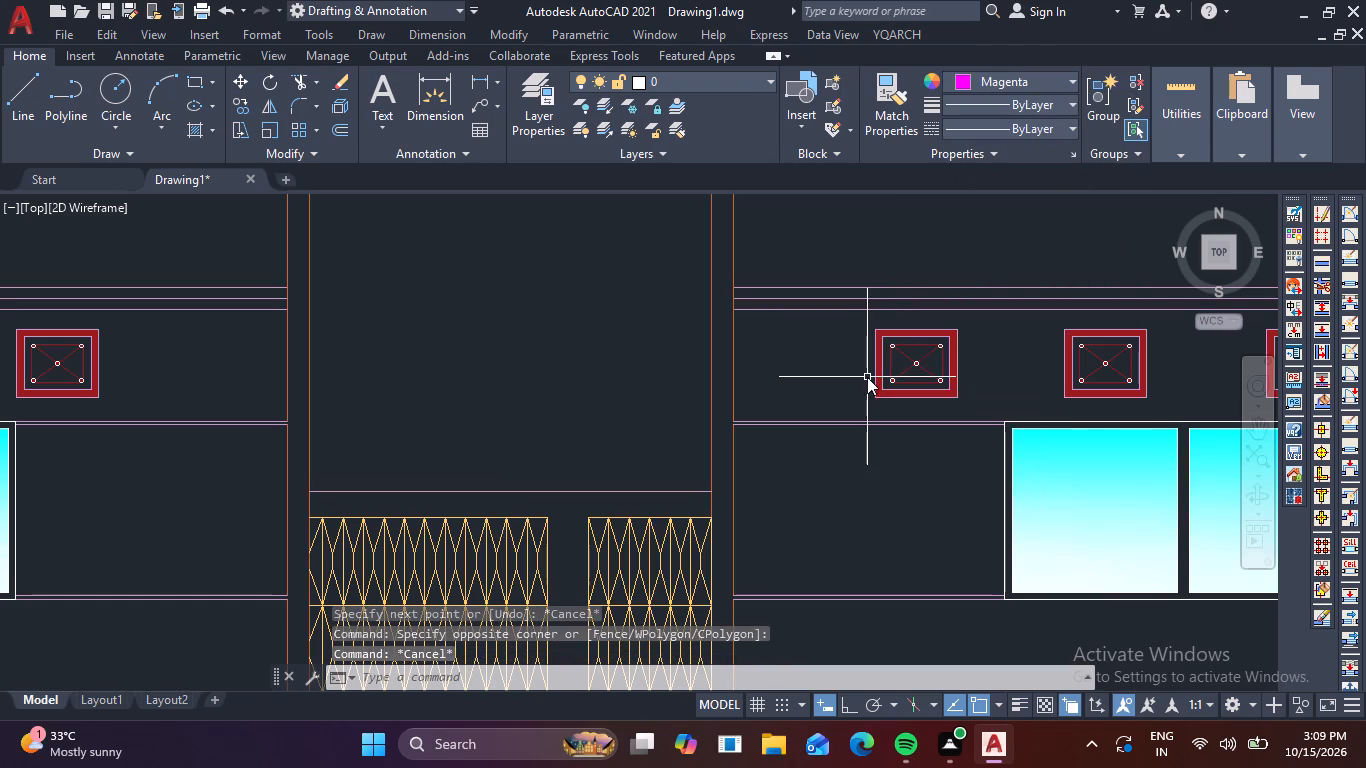
key("Return")
key("3")
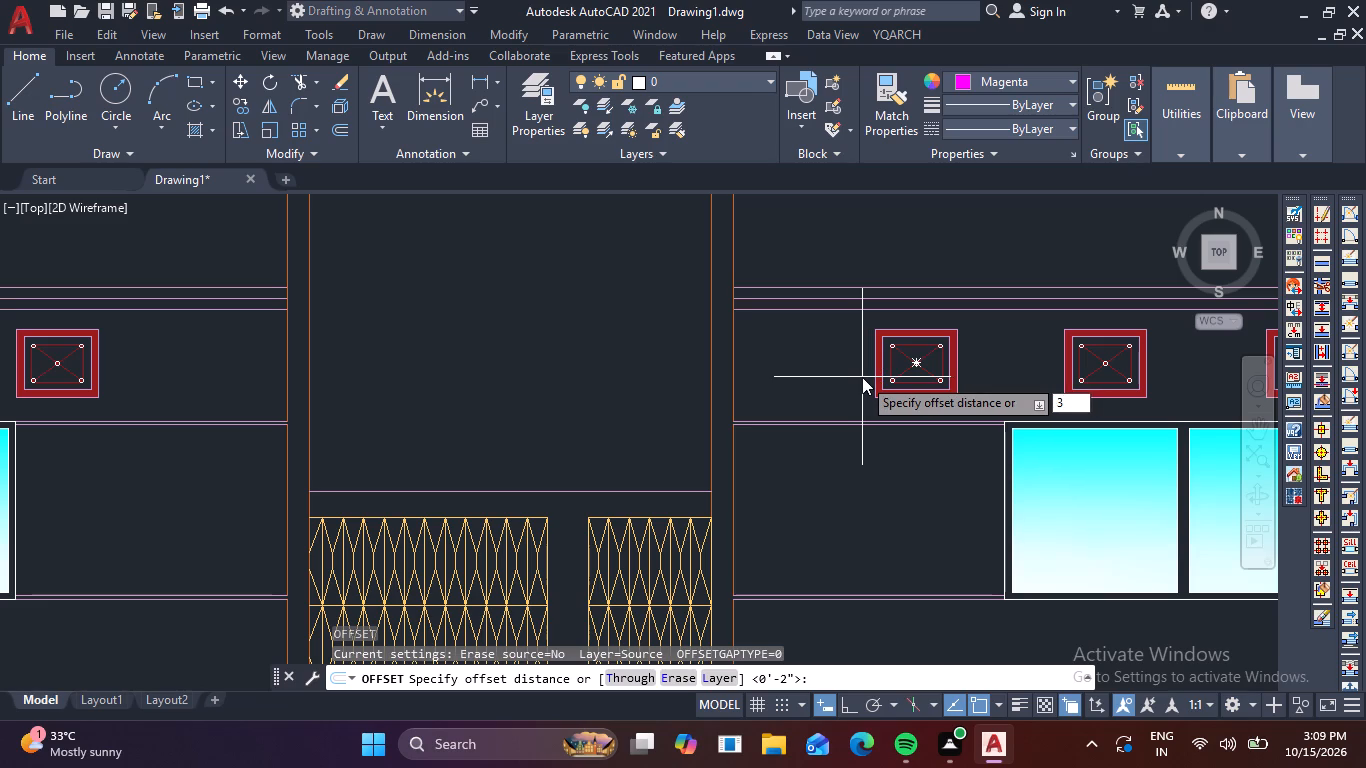
key("shift+quotedbl")
key("Return")
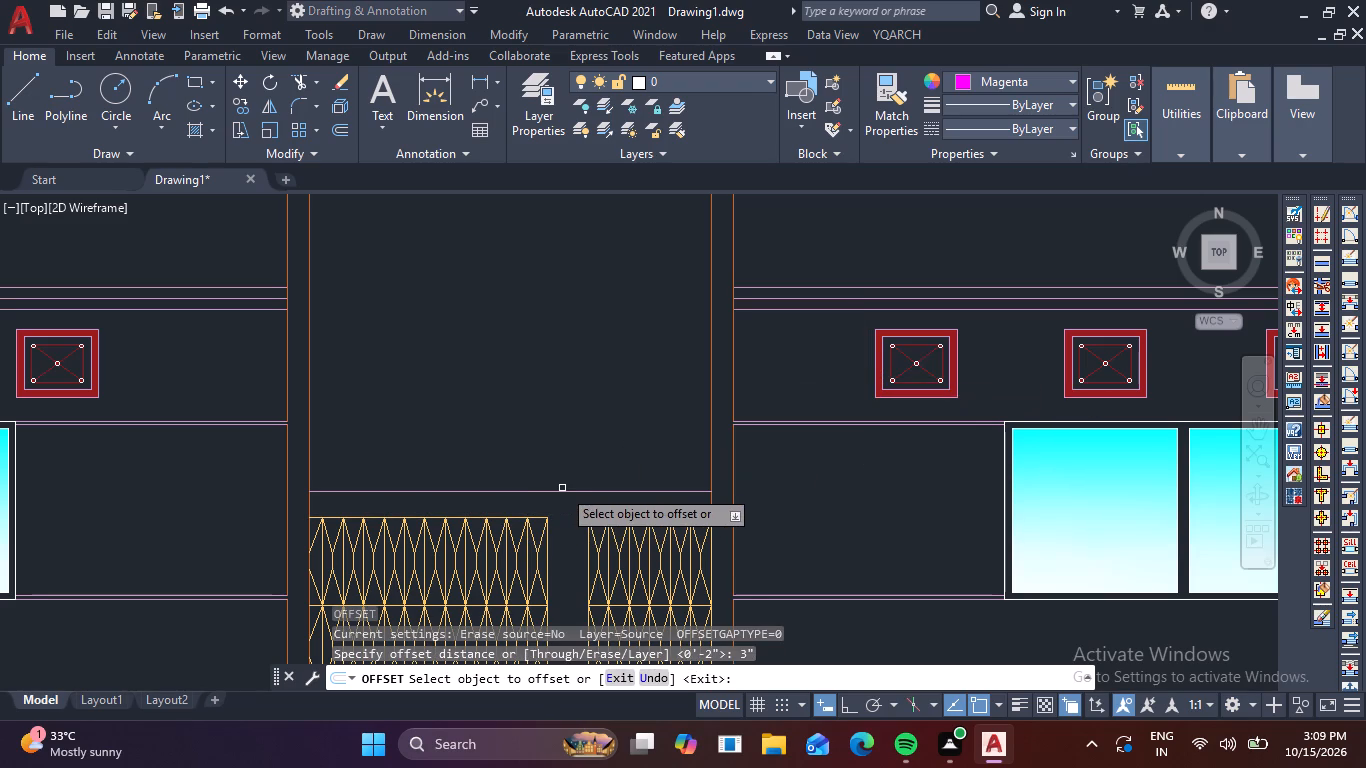
left_click(566, 490)
left_click(580, 470)
left_click(585, 478)
left_click(599, 451)
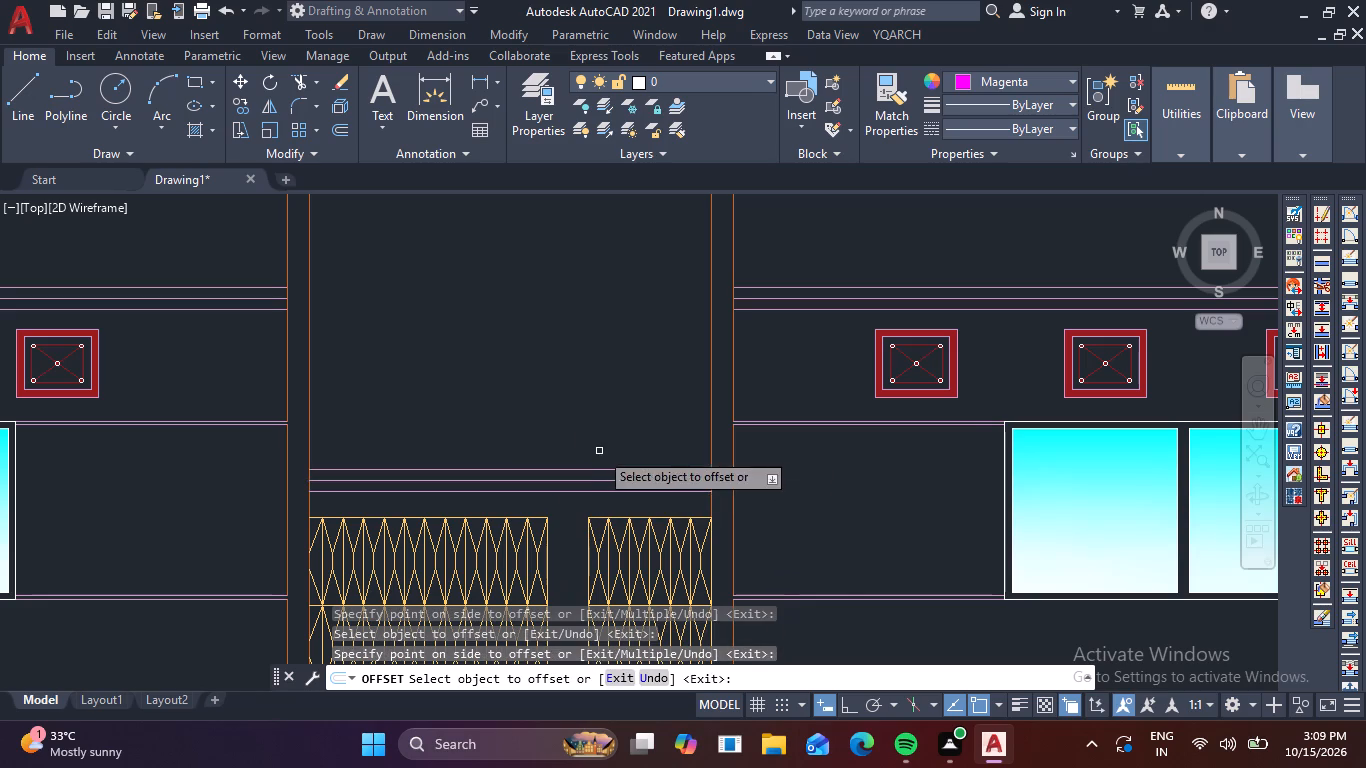
key("Escape")
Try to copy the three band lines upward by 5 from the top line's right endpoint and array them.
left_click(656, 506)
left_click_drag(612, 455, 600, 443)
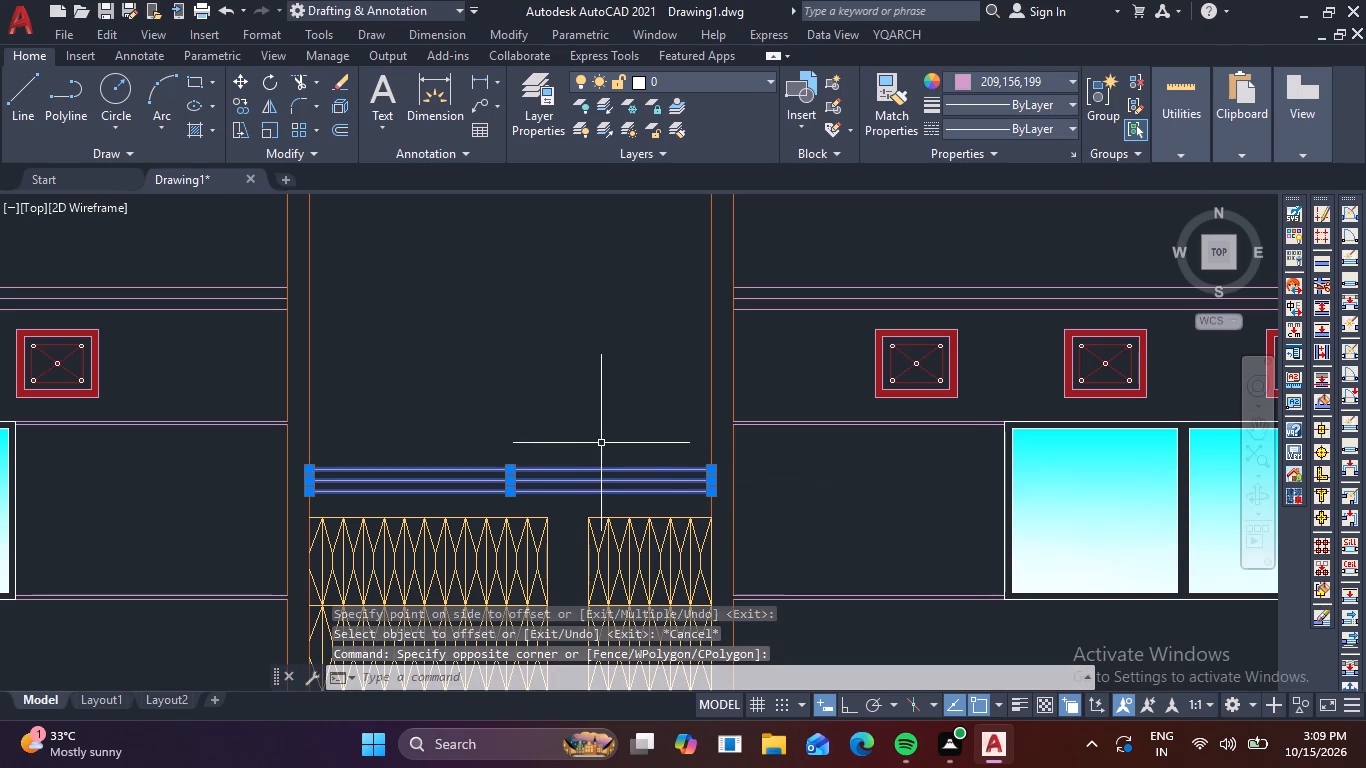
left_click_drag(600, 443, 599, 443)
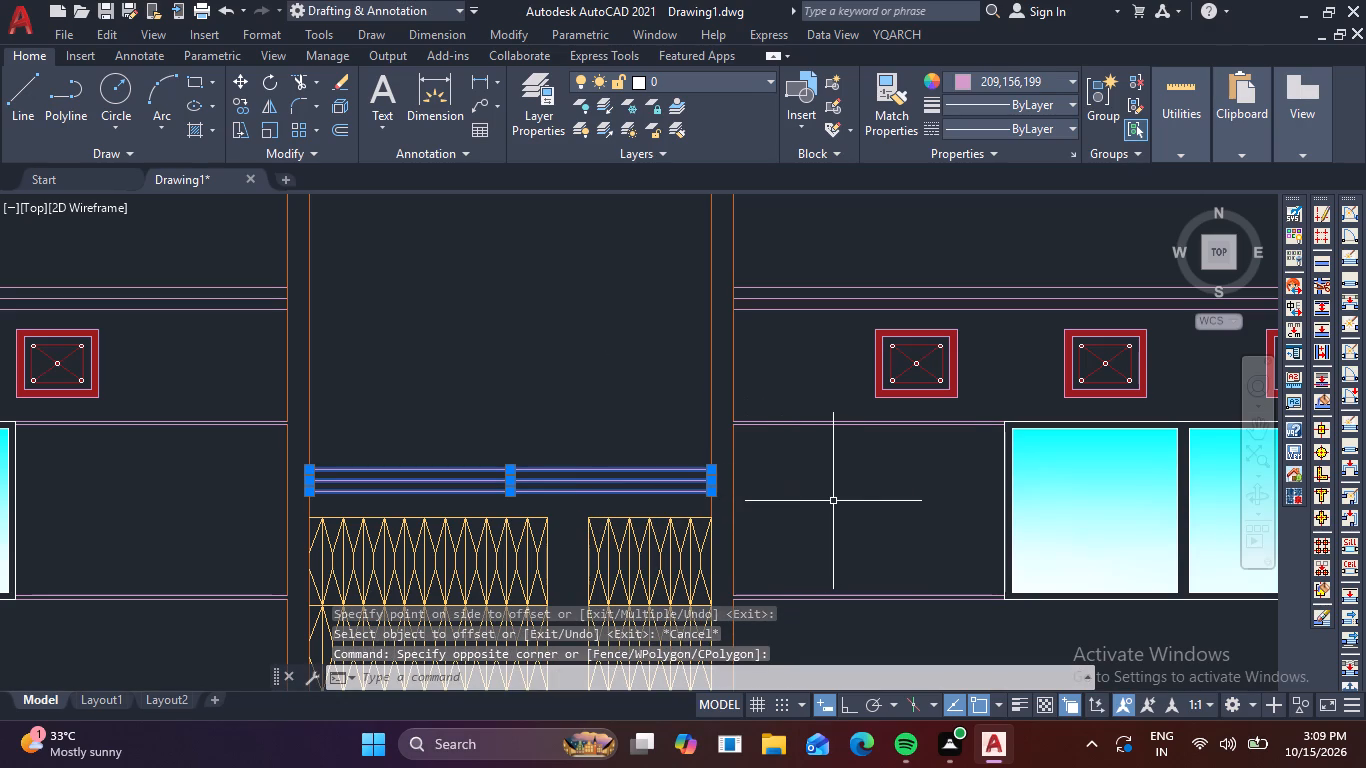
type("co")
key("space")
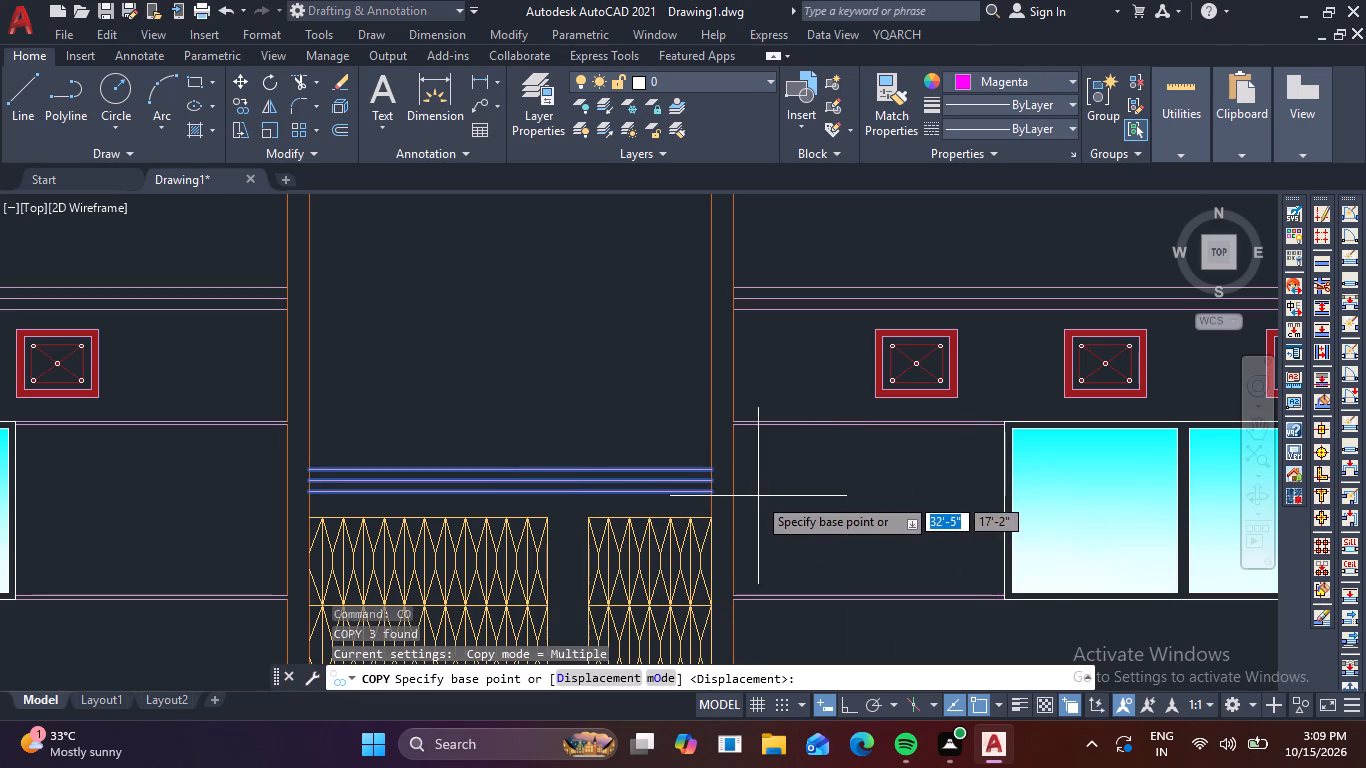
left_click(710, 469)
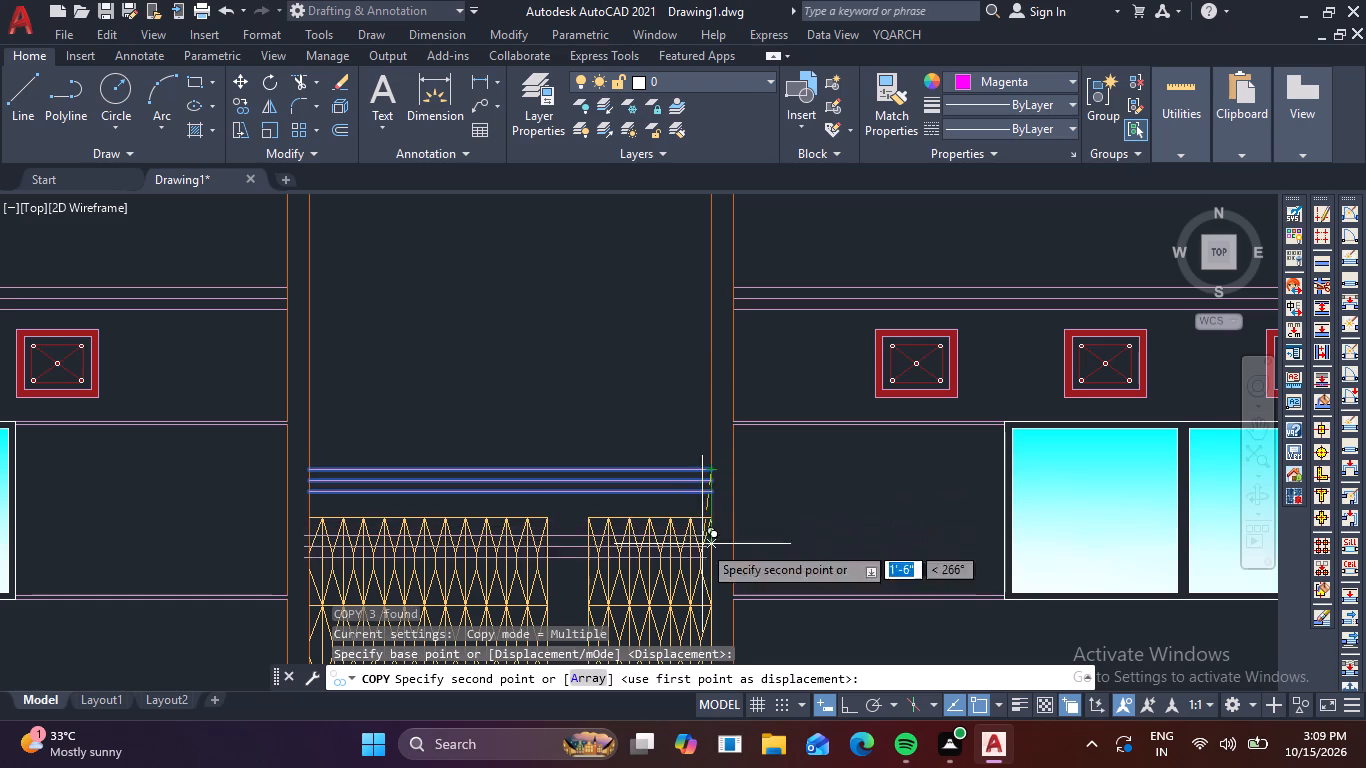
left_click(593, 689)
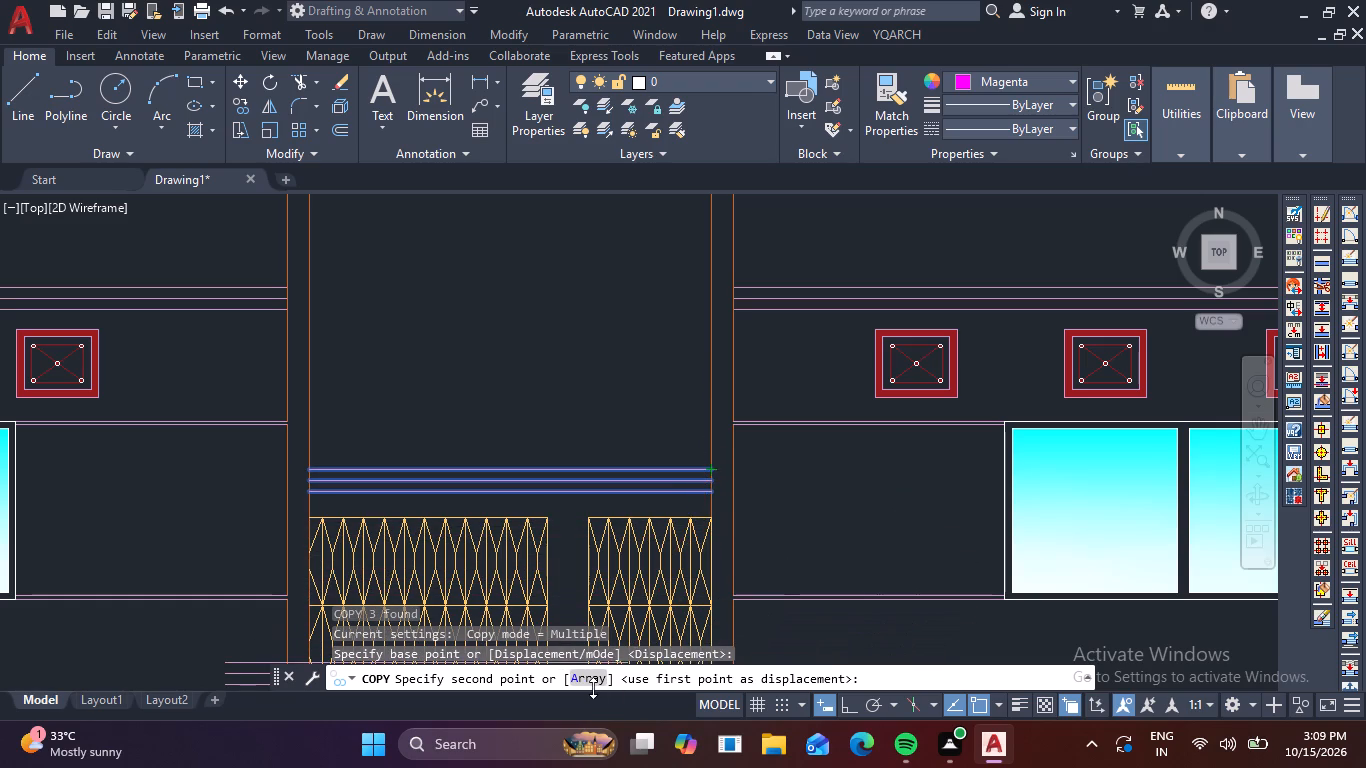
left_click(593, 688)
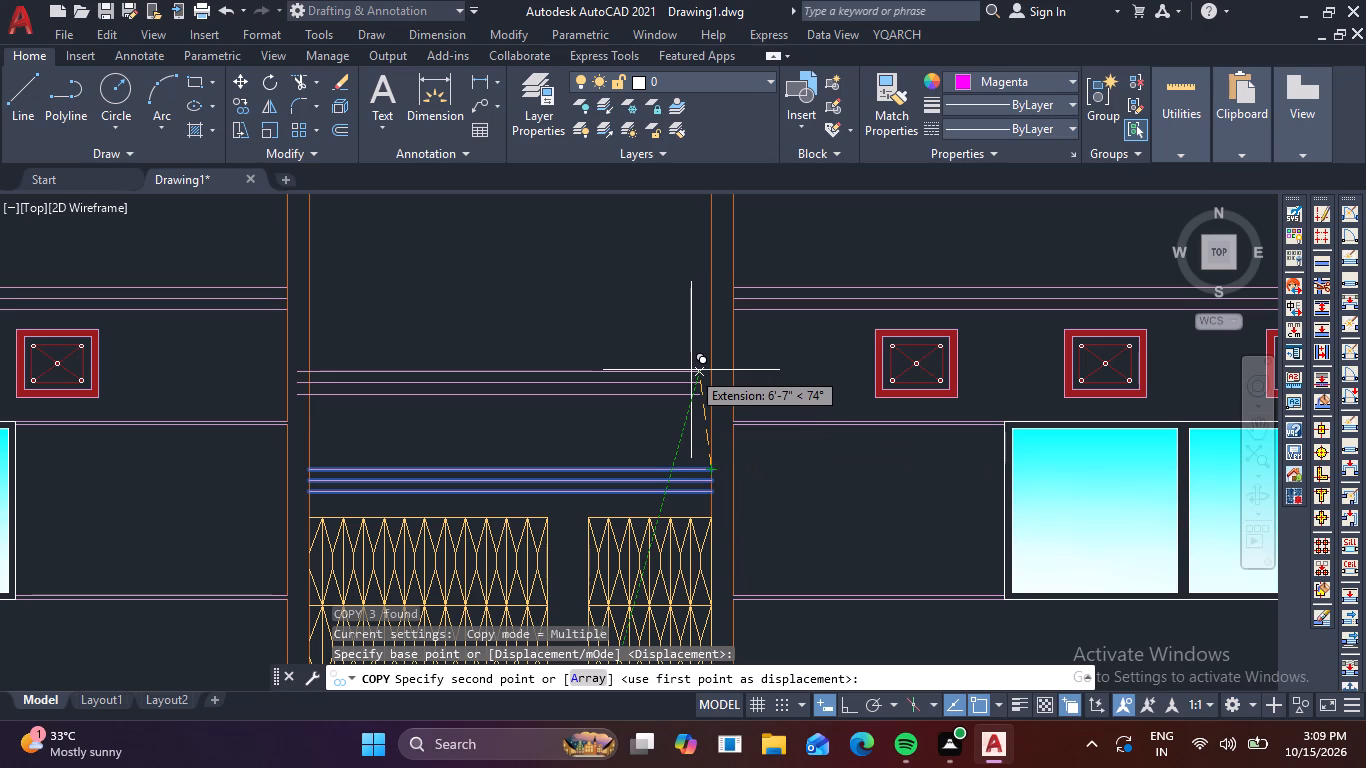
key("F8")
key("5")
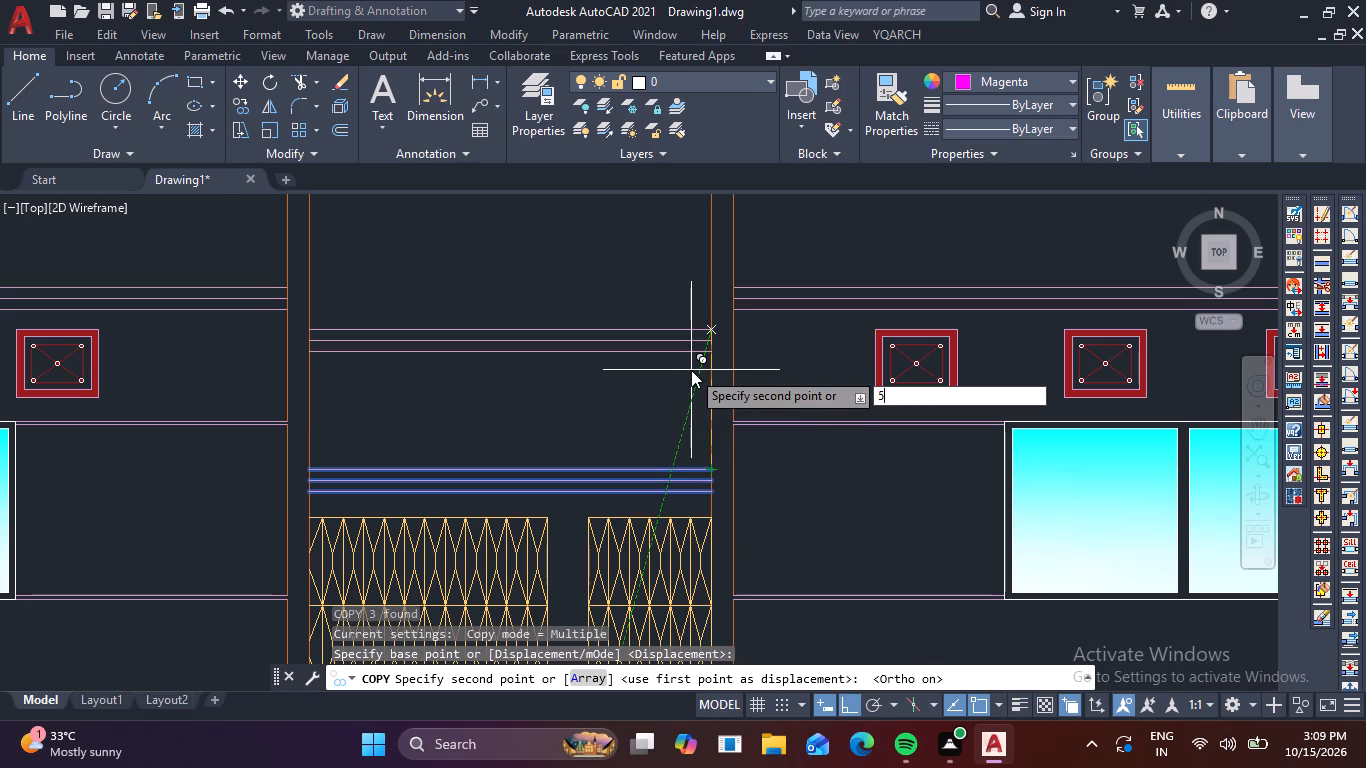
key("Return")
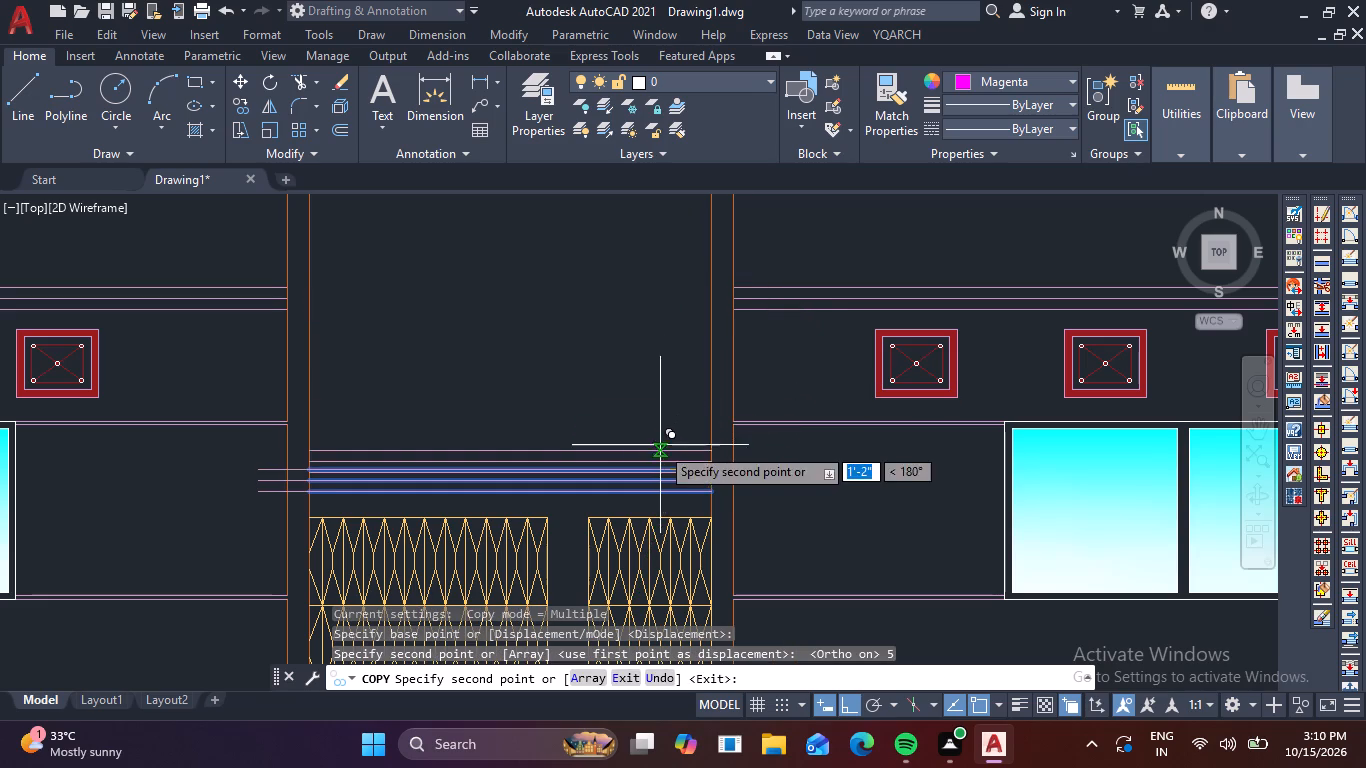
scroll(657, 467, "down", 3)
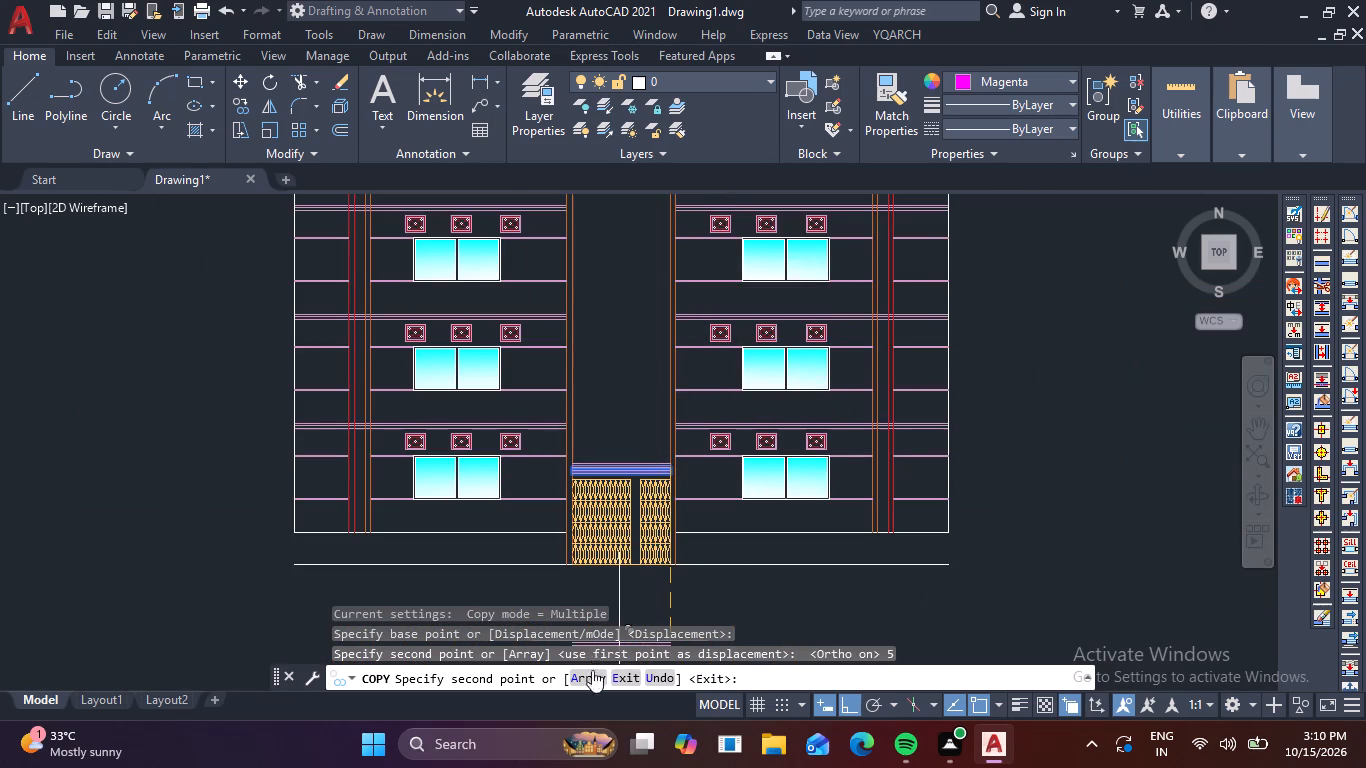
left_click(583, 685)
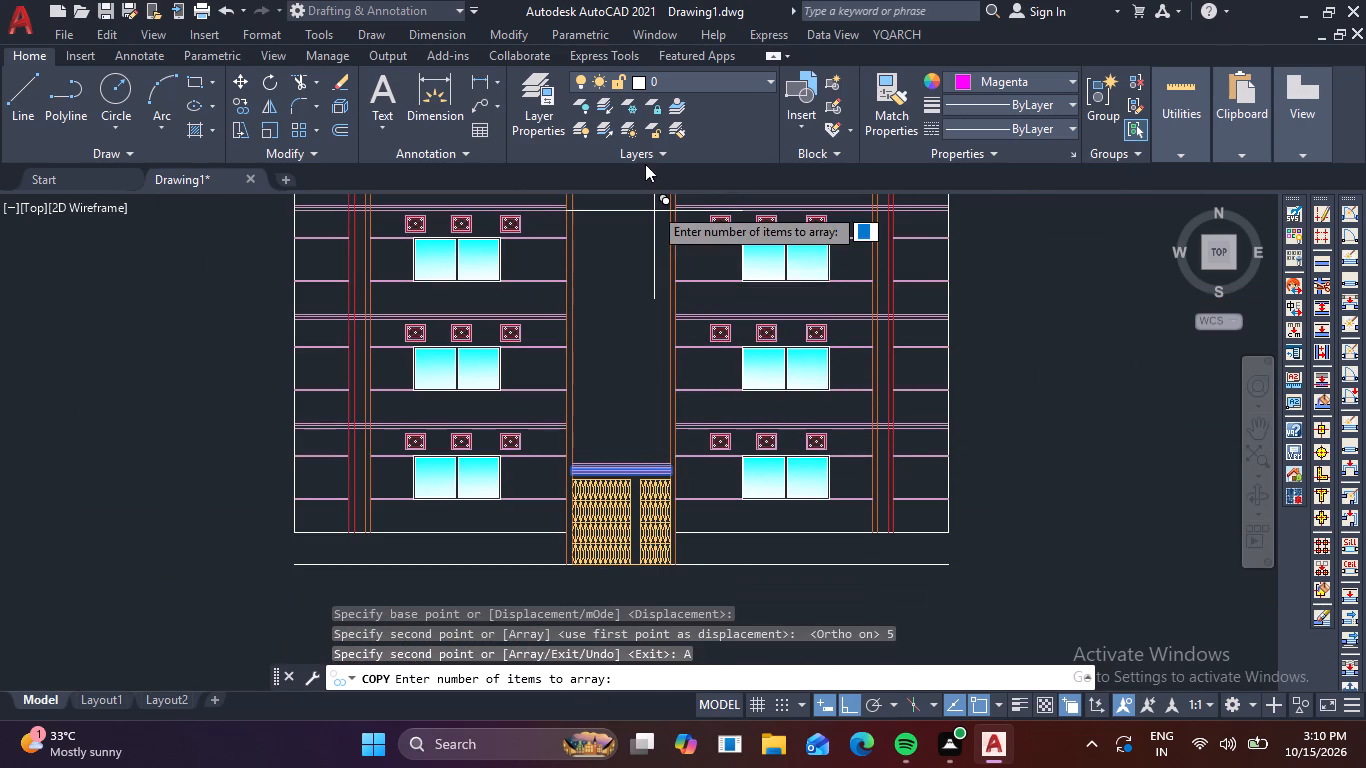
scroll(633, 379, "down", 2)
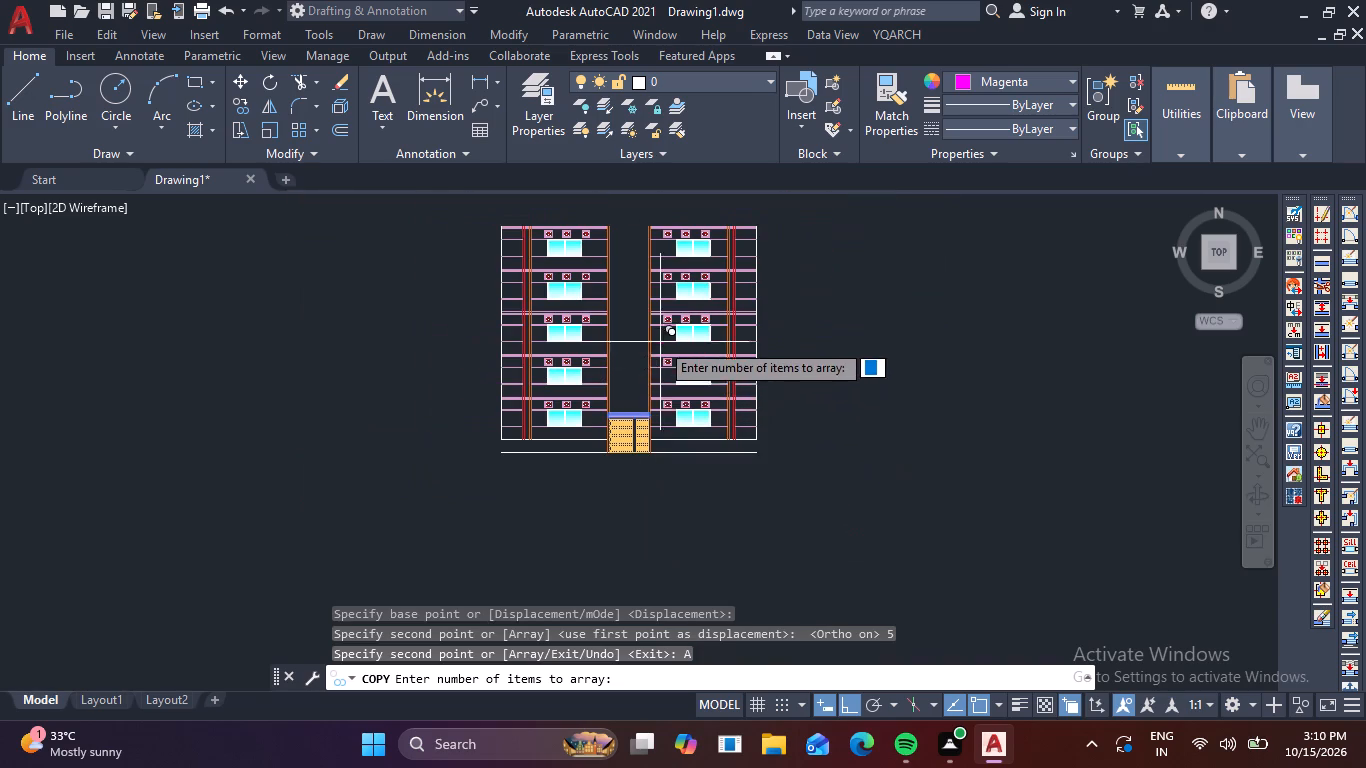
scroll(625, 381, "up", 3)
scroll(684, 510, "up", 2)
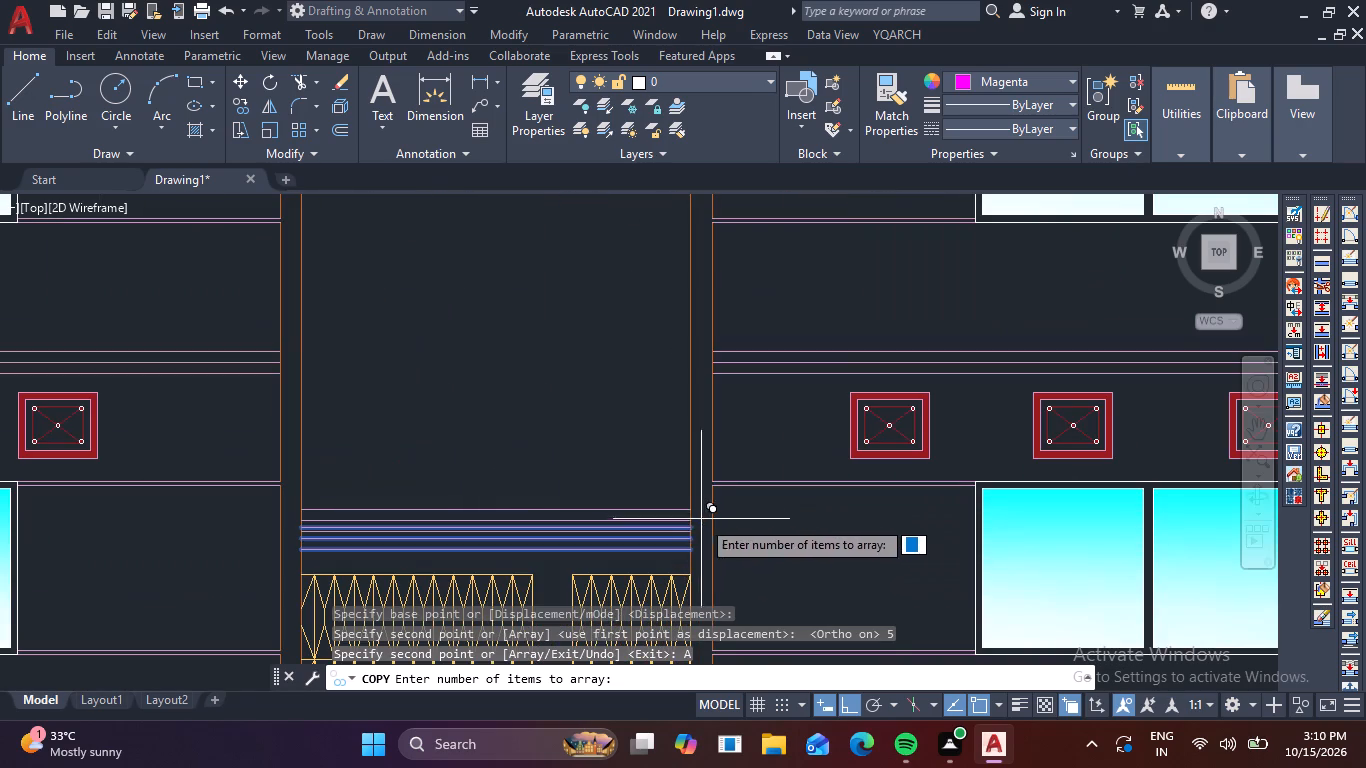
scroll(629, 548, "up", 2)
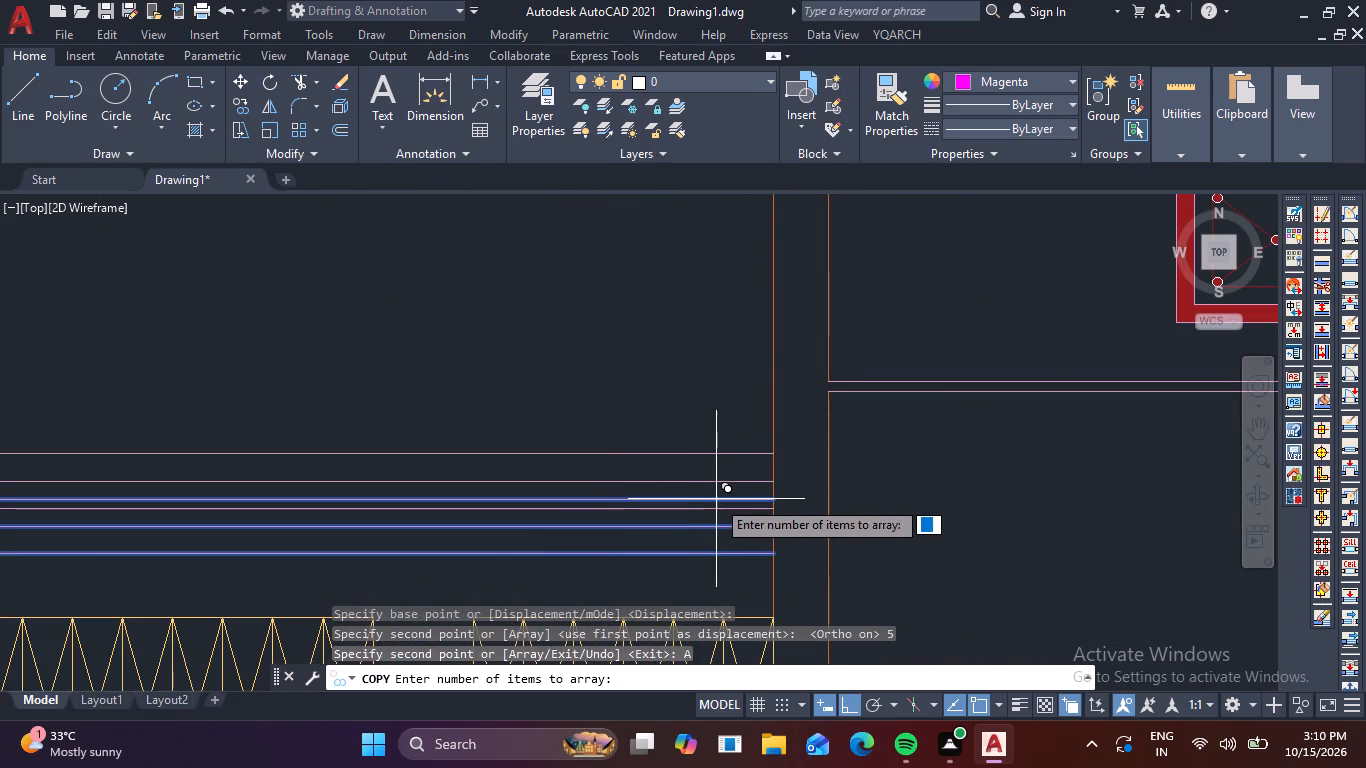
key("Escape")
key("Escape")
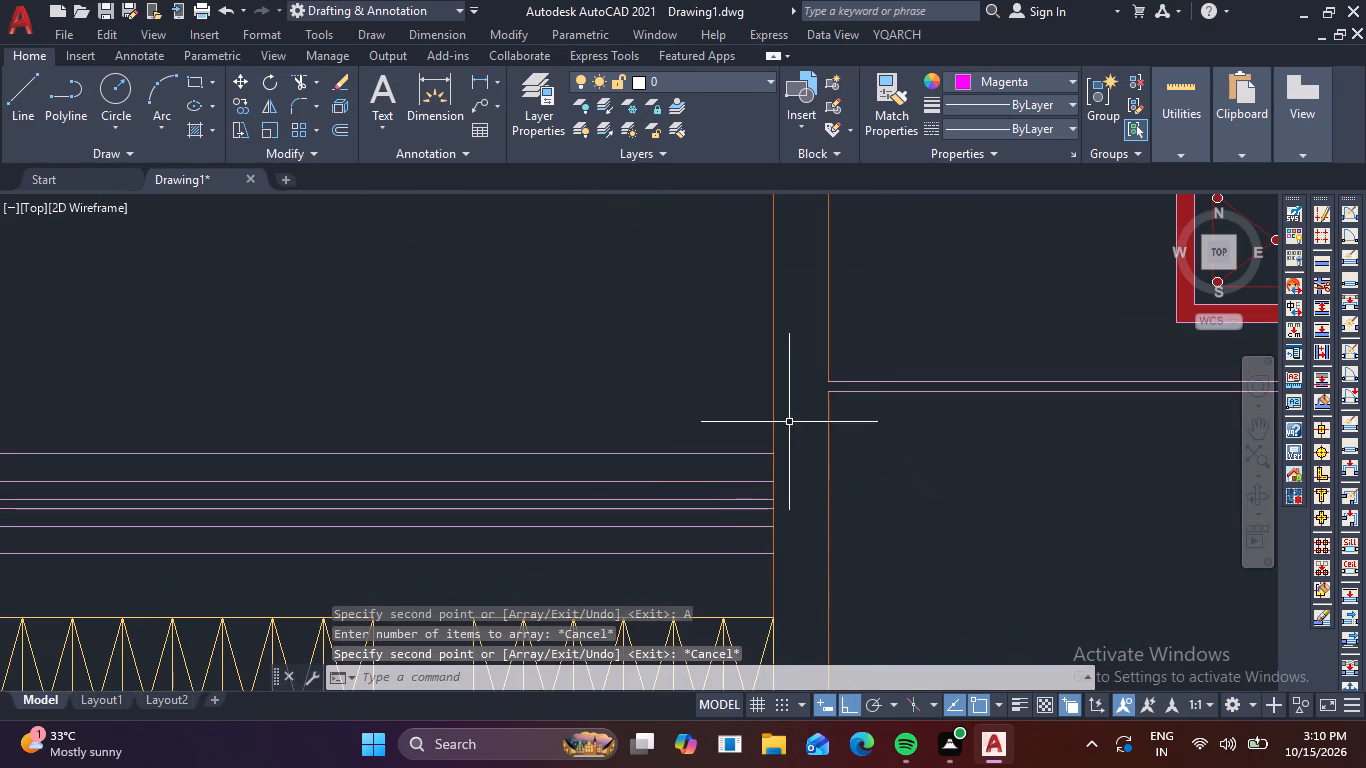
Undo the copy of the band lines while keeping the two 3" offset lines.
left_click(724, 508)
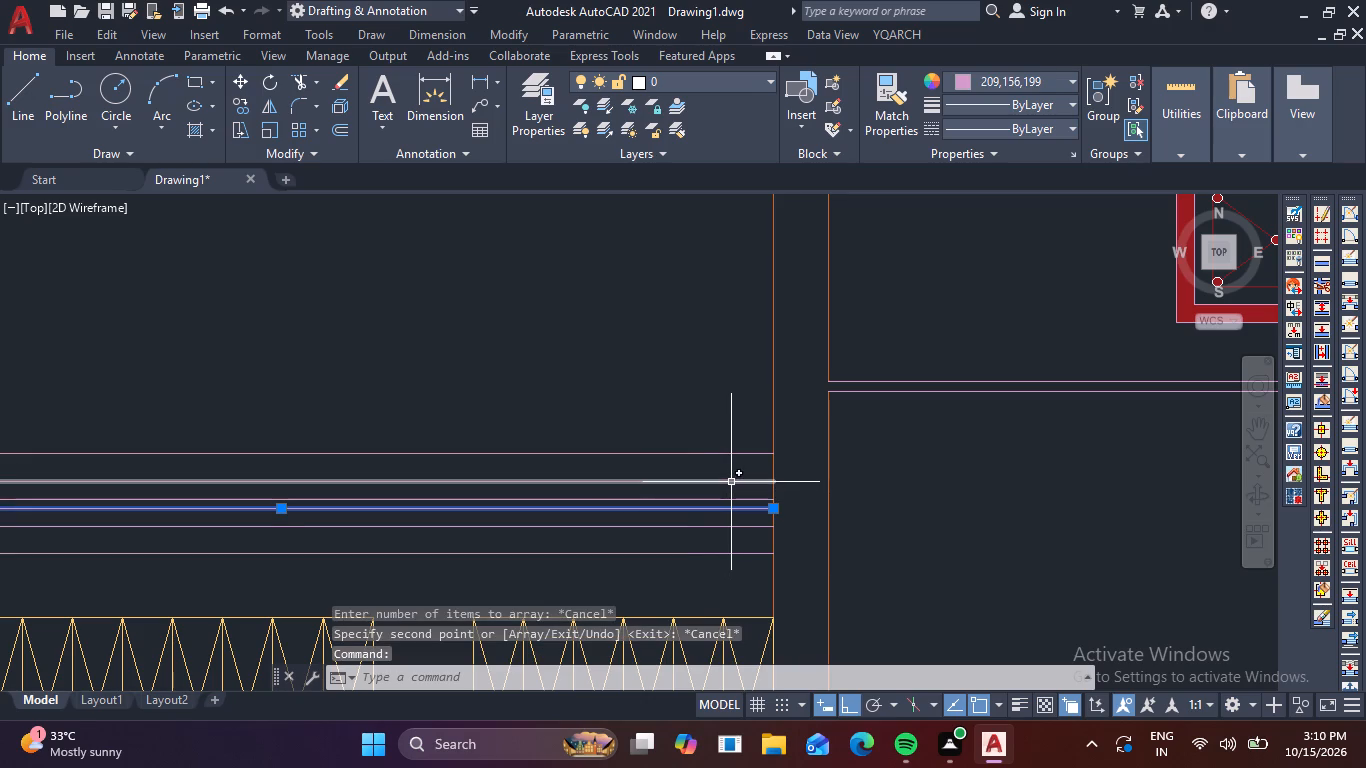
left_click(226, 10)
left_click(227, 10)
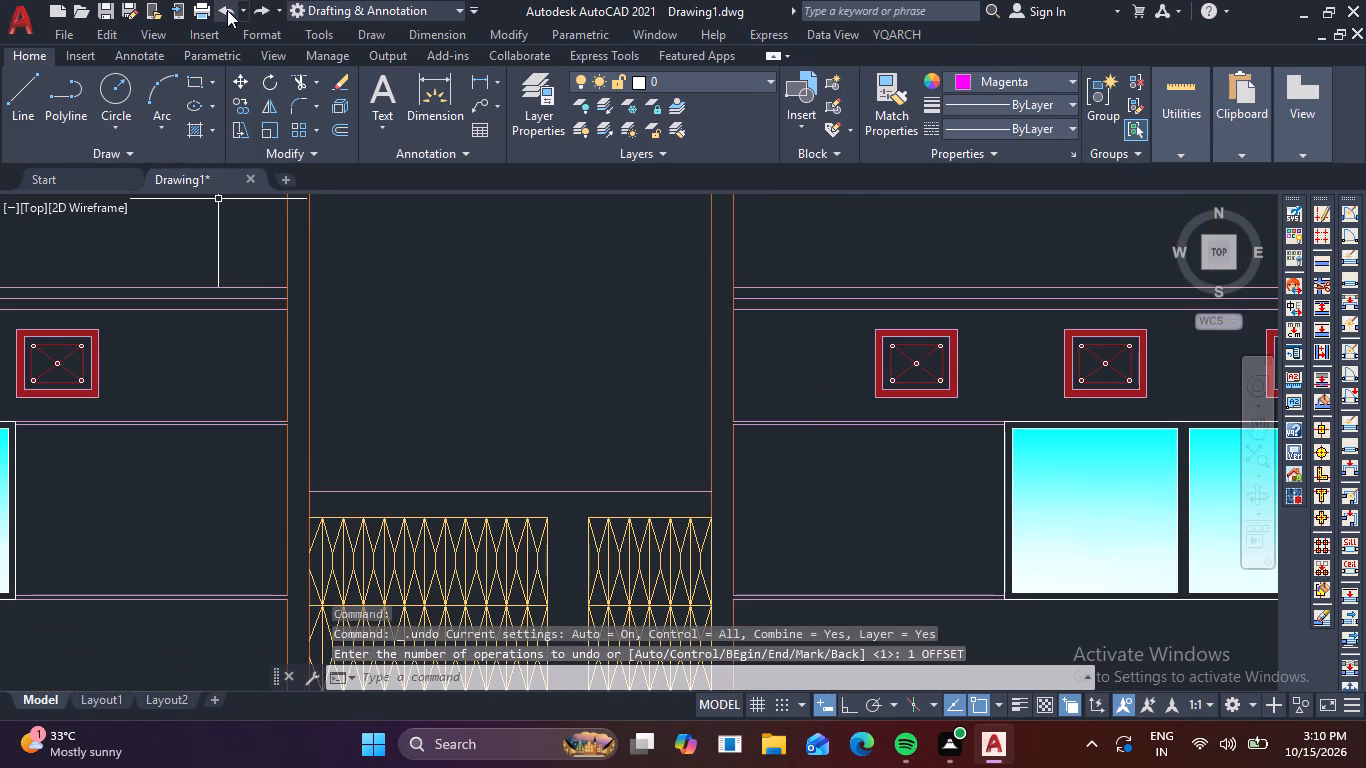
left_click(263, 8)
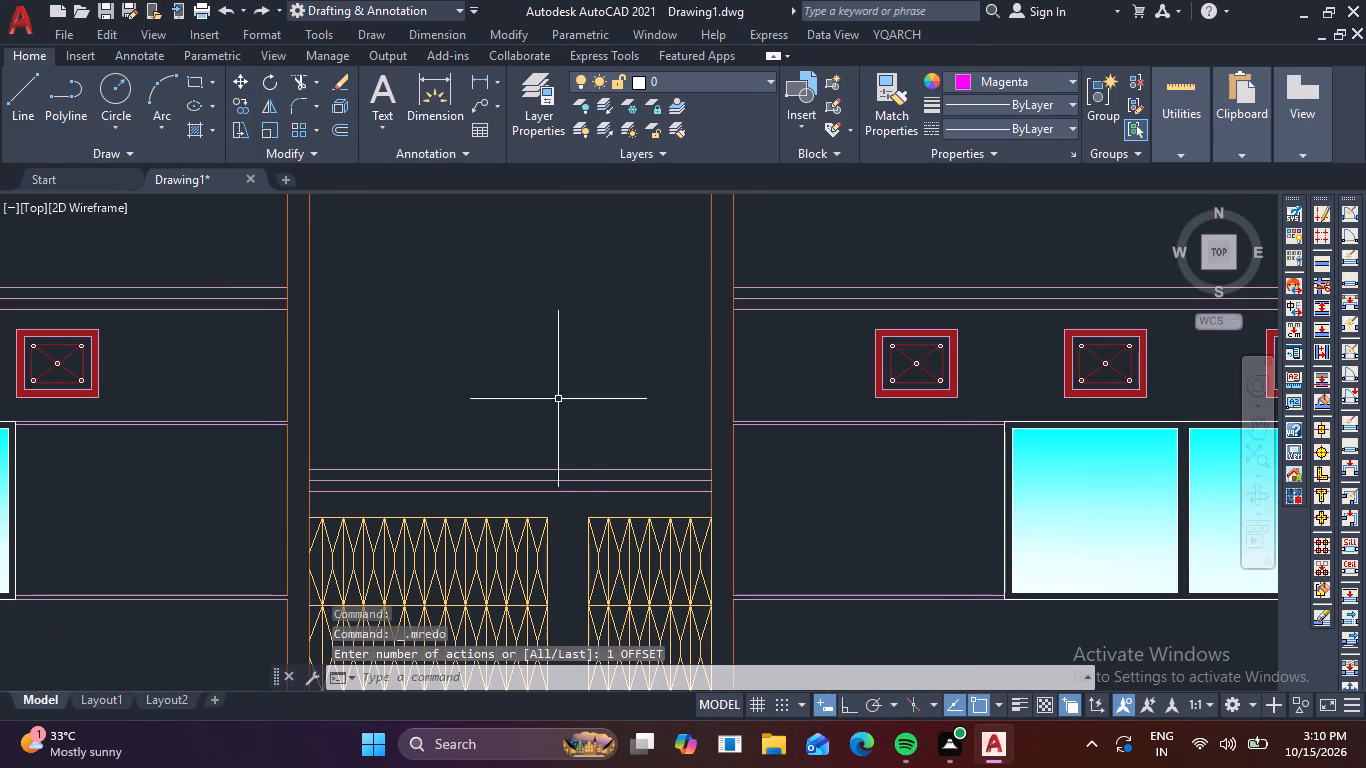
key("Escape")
Copy the three band lines above the gates straight up the central bay as a 5-item array at 10' spacing.
left_click(643, 499)
left_click(606, 459)
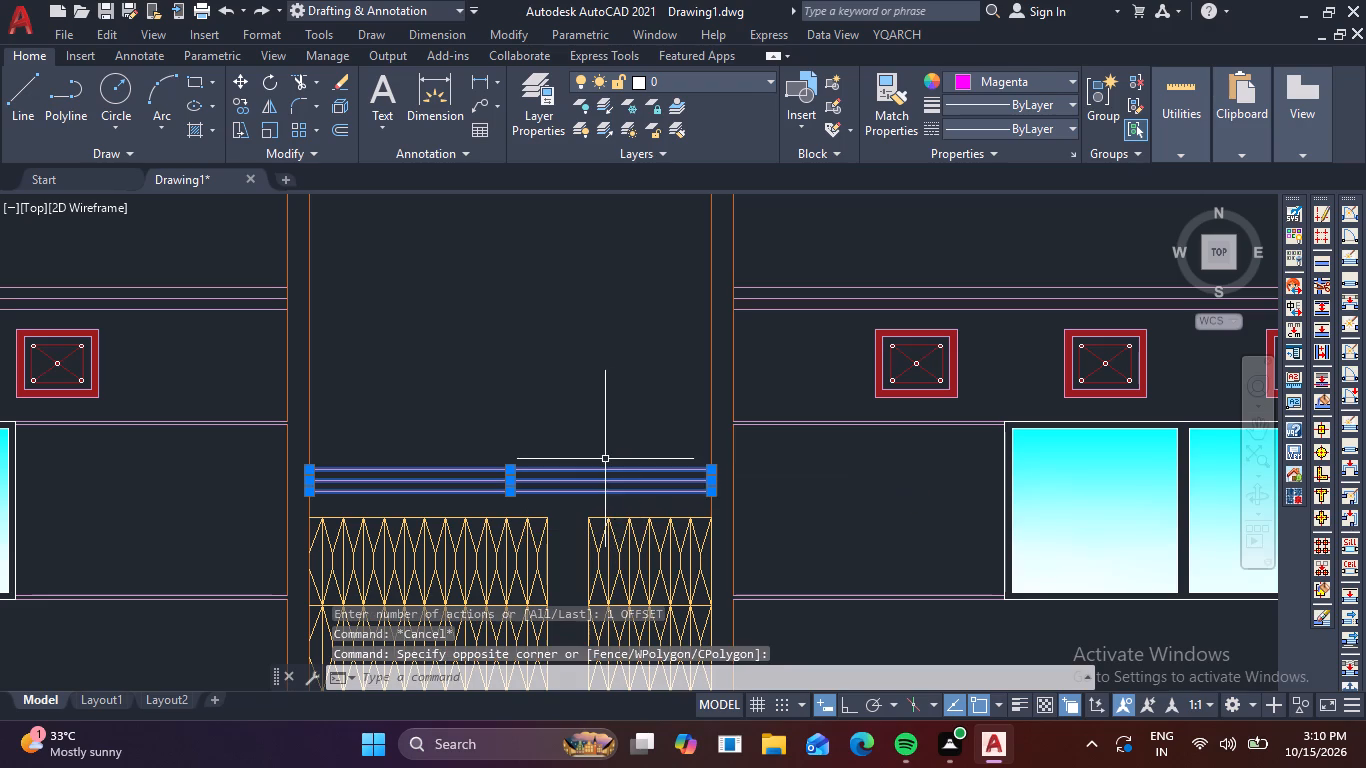
key("c")
type("o")
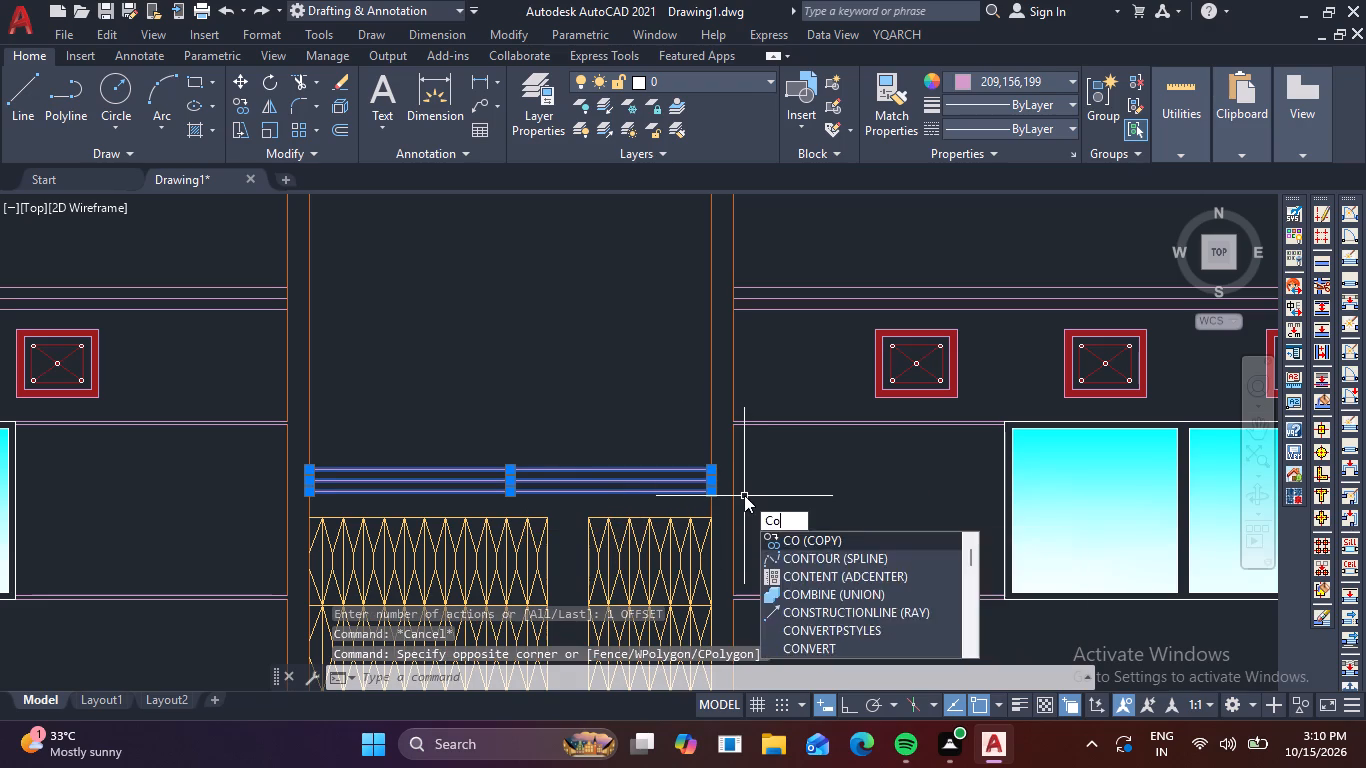
key("space")
left_click(710, 494)
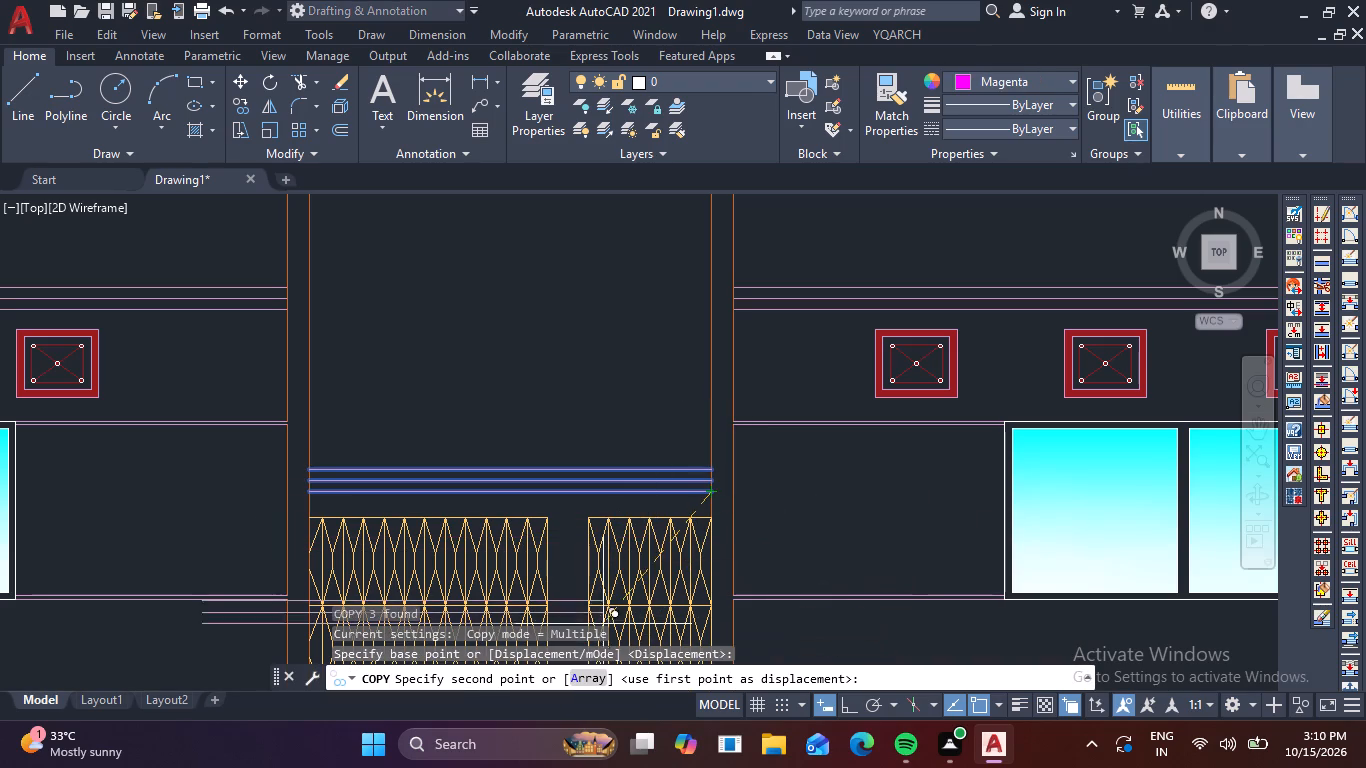
left_click(589, 674)
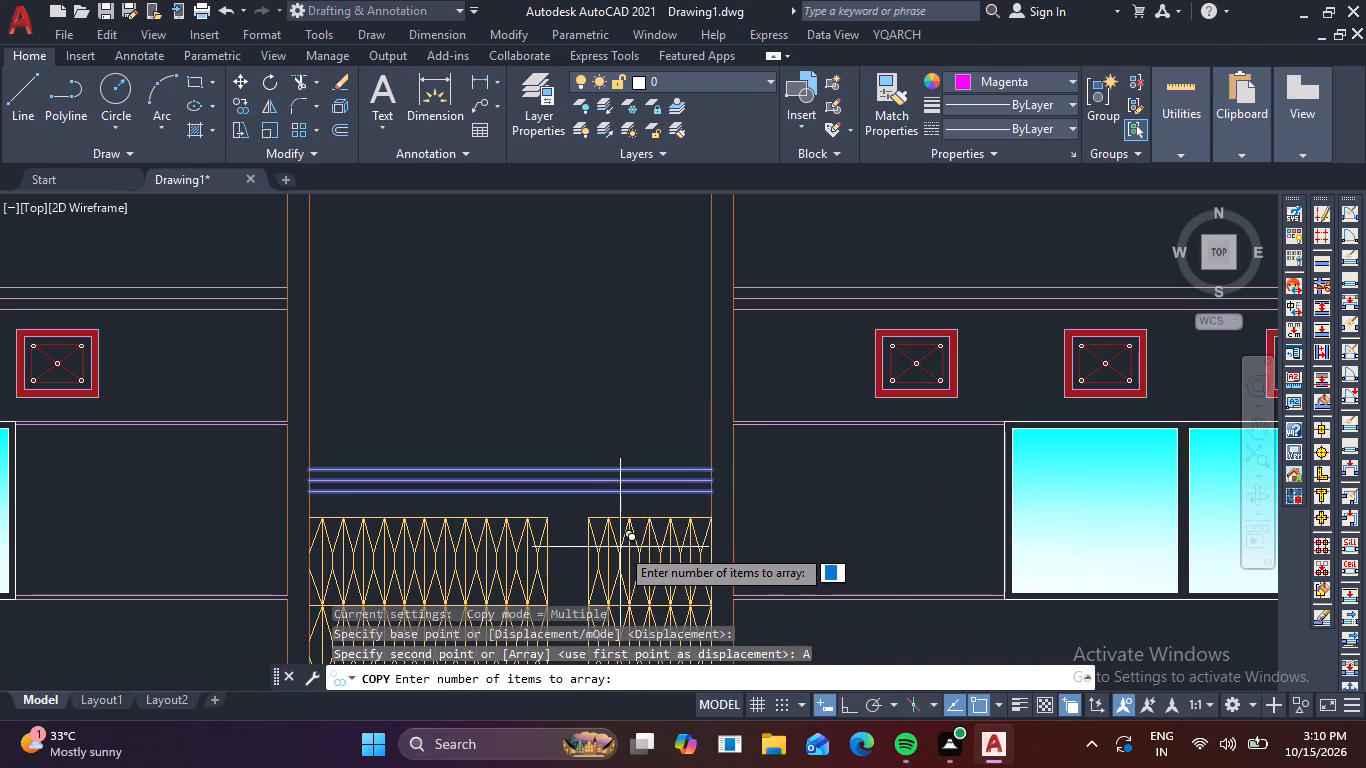
key("5")
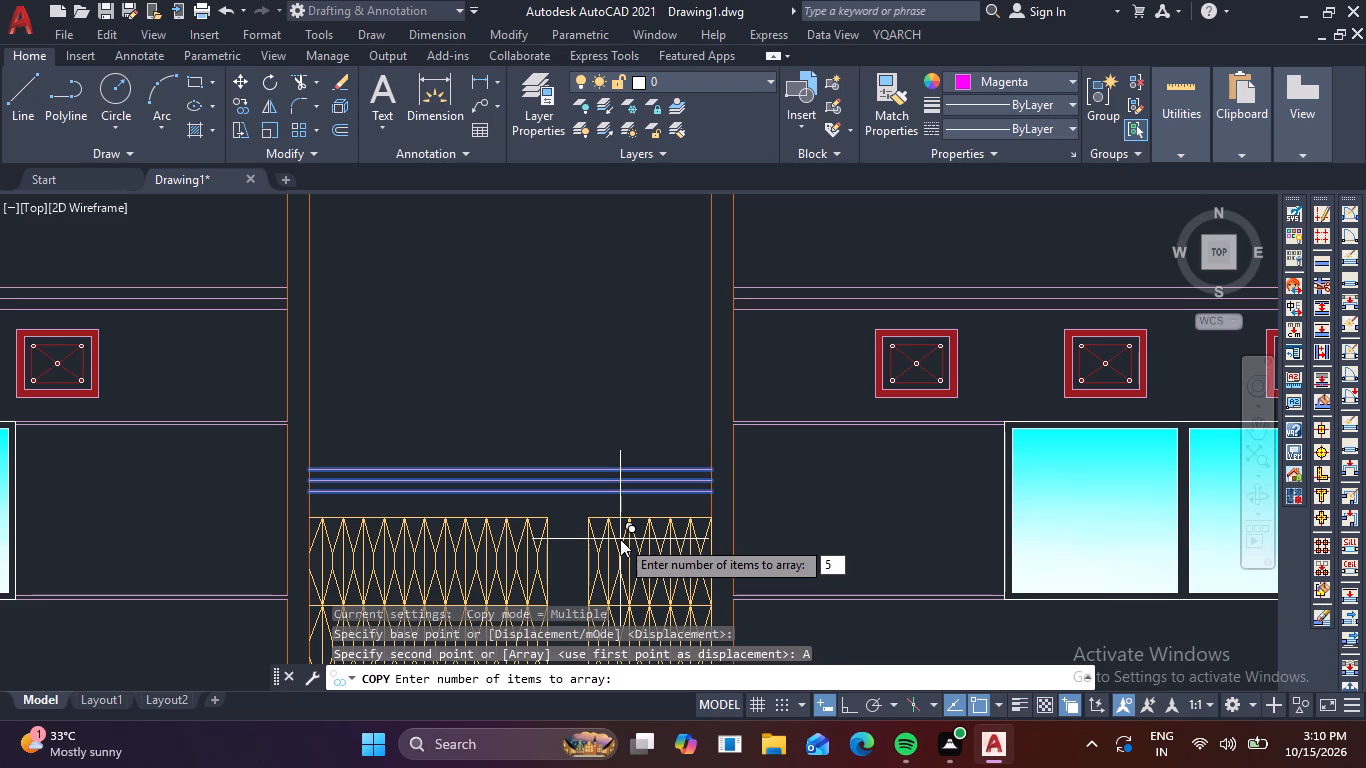
key("Return")
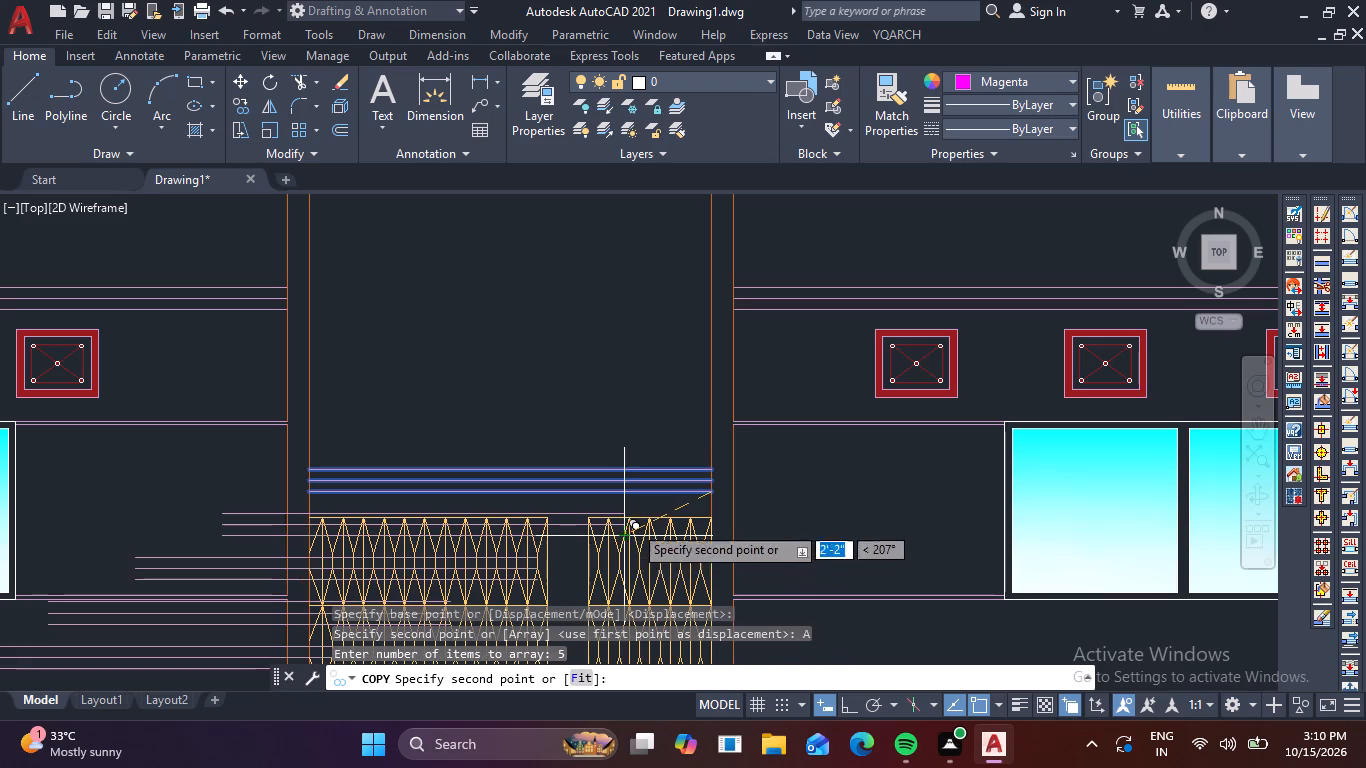
key("F8")
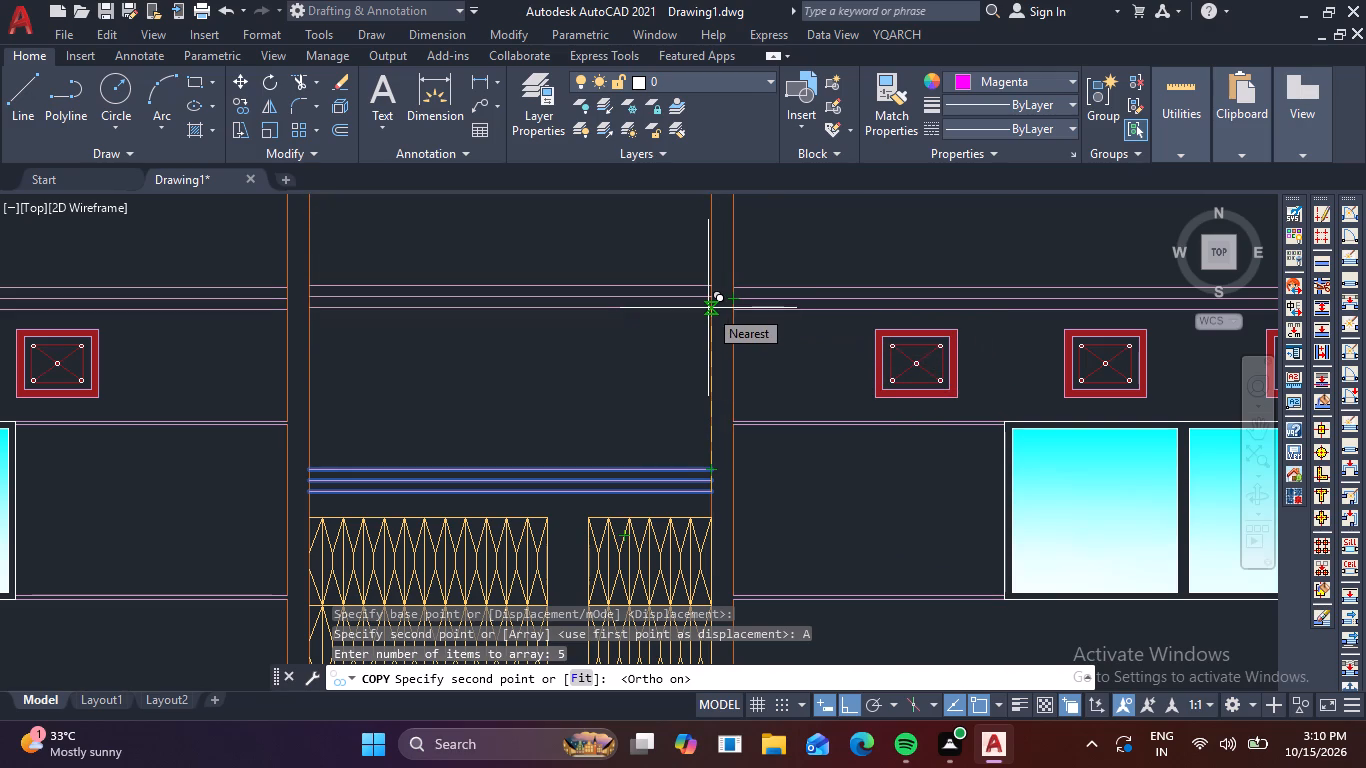
type("10")
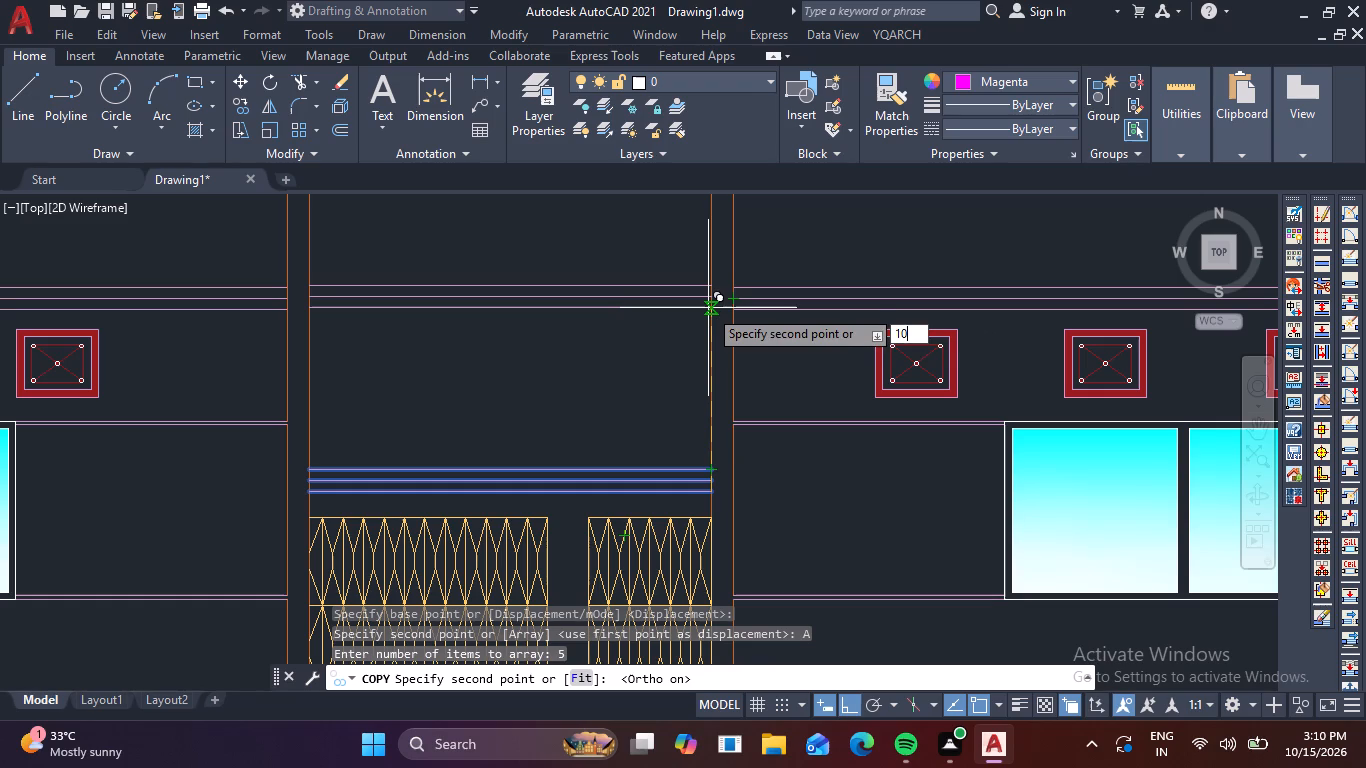
key("apostrophe")
key("Return")
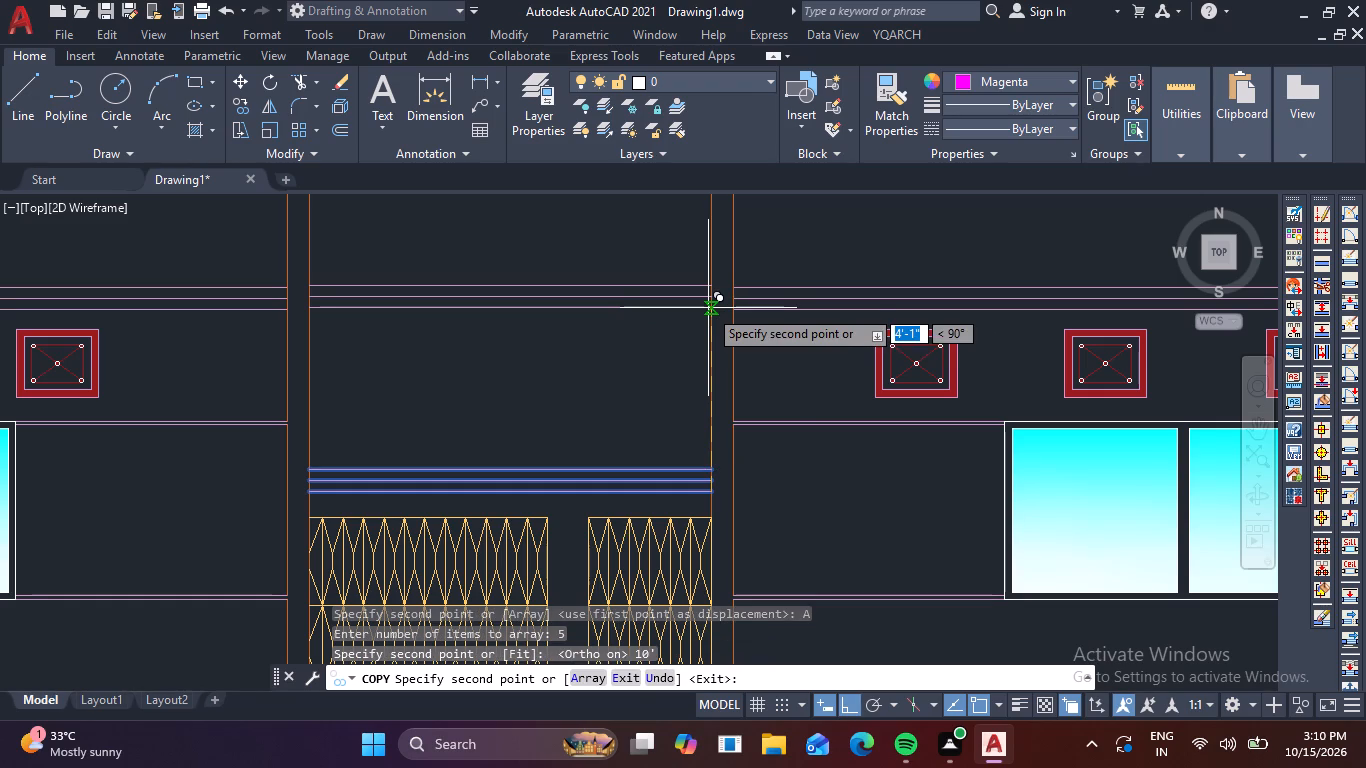
key("Escape")
Copy the topmost three-line band of the central bay straight up as a 2-item array at 10' spacing.
scroll(698, 400, "down", 3)
middle_click_drag(670, 380, 655, 405)
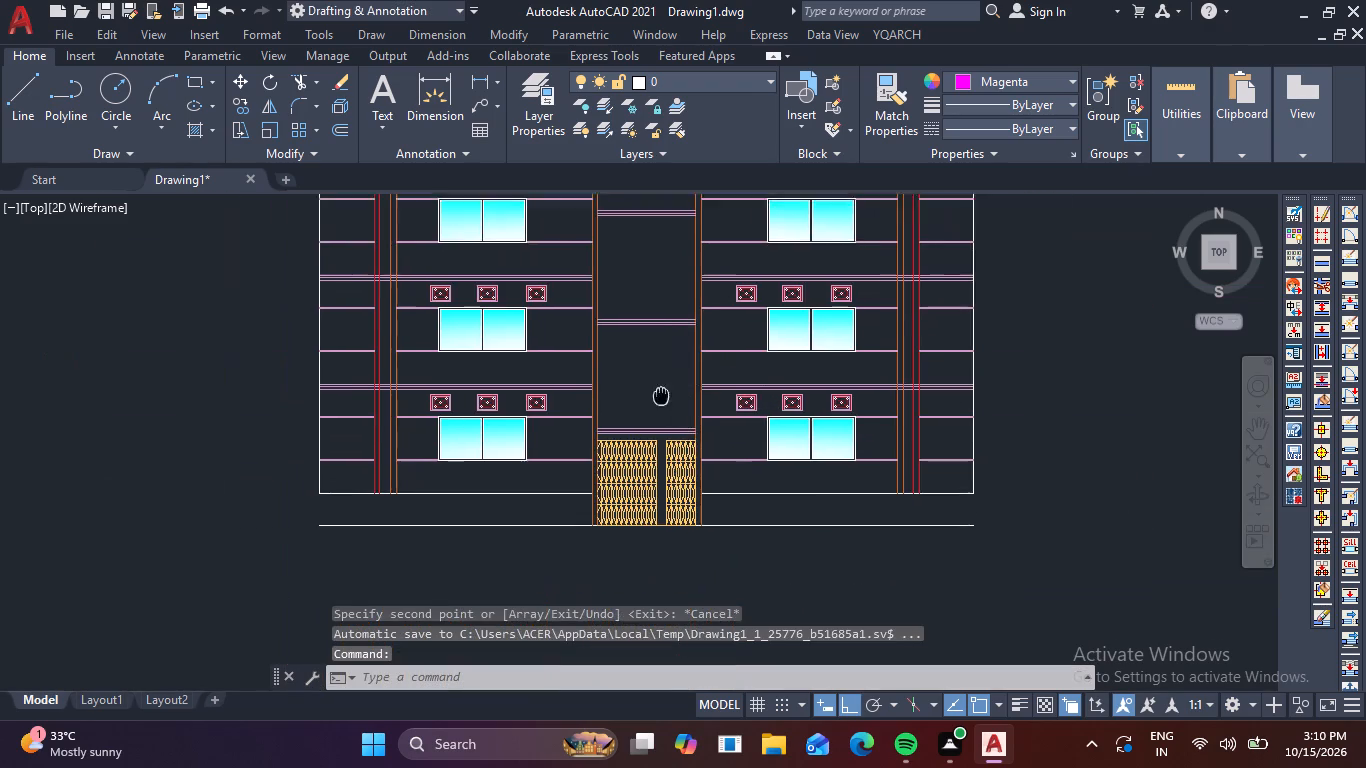
middle_click_drag(655, 405, 600, 586)
scroll(621, 471, "down", 1)
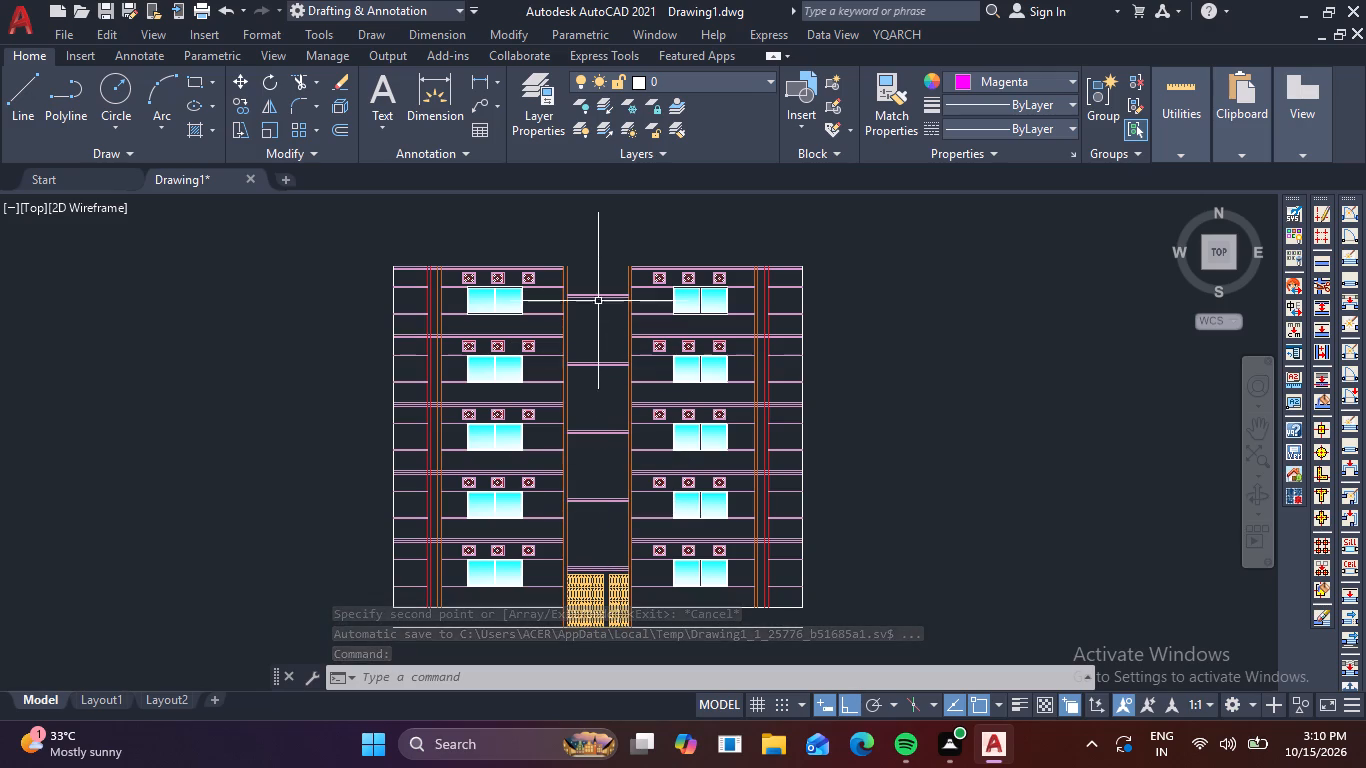
scroll(602, 293, "up", 2)
scroll(596, 324, "down", 2)
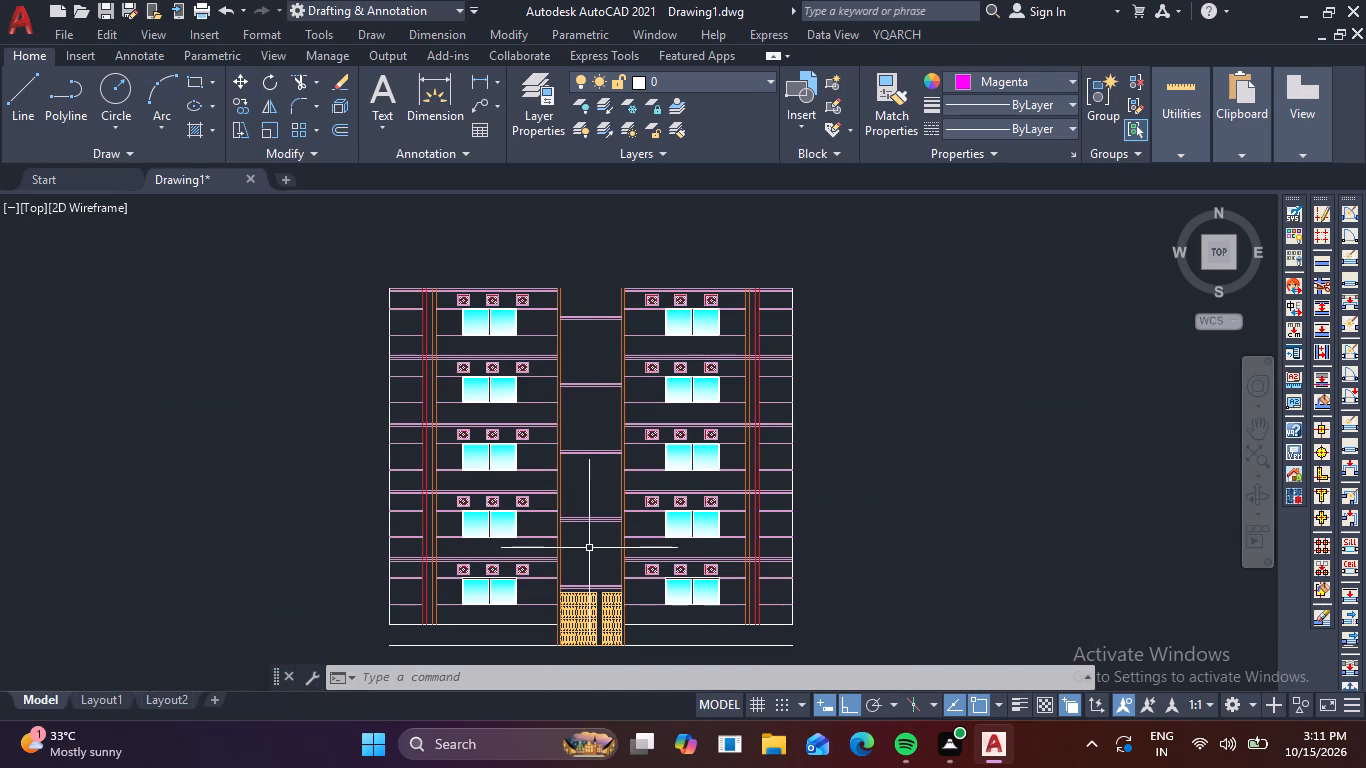
scroll(596, 340, "up", 2)
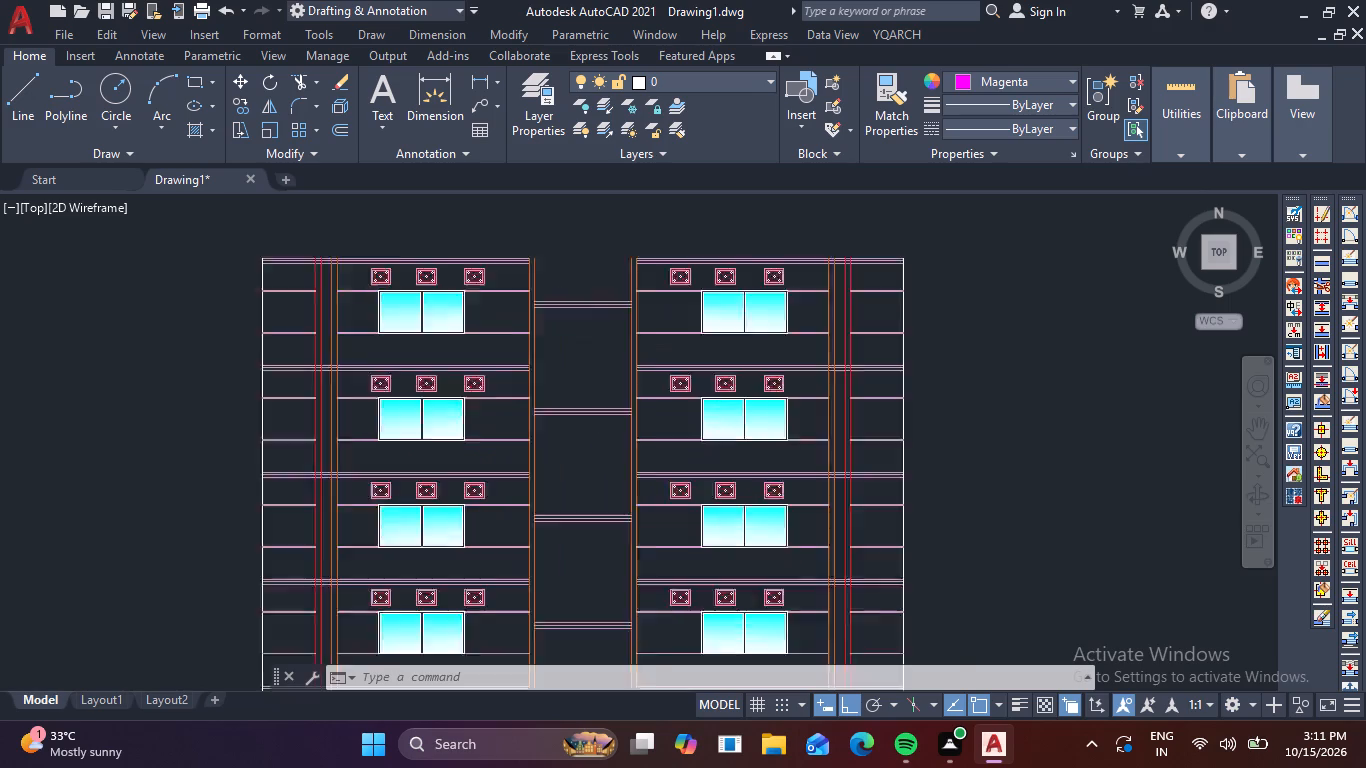
left_click_drag(610, 319, 597, 302)
left_click(575, 257)
scroll(627, 283, "up", 3)
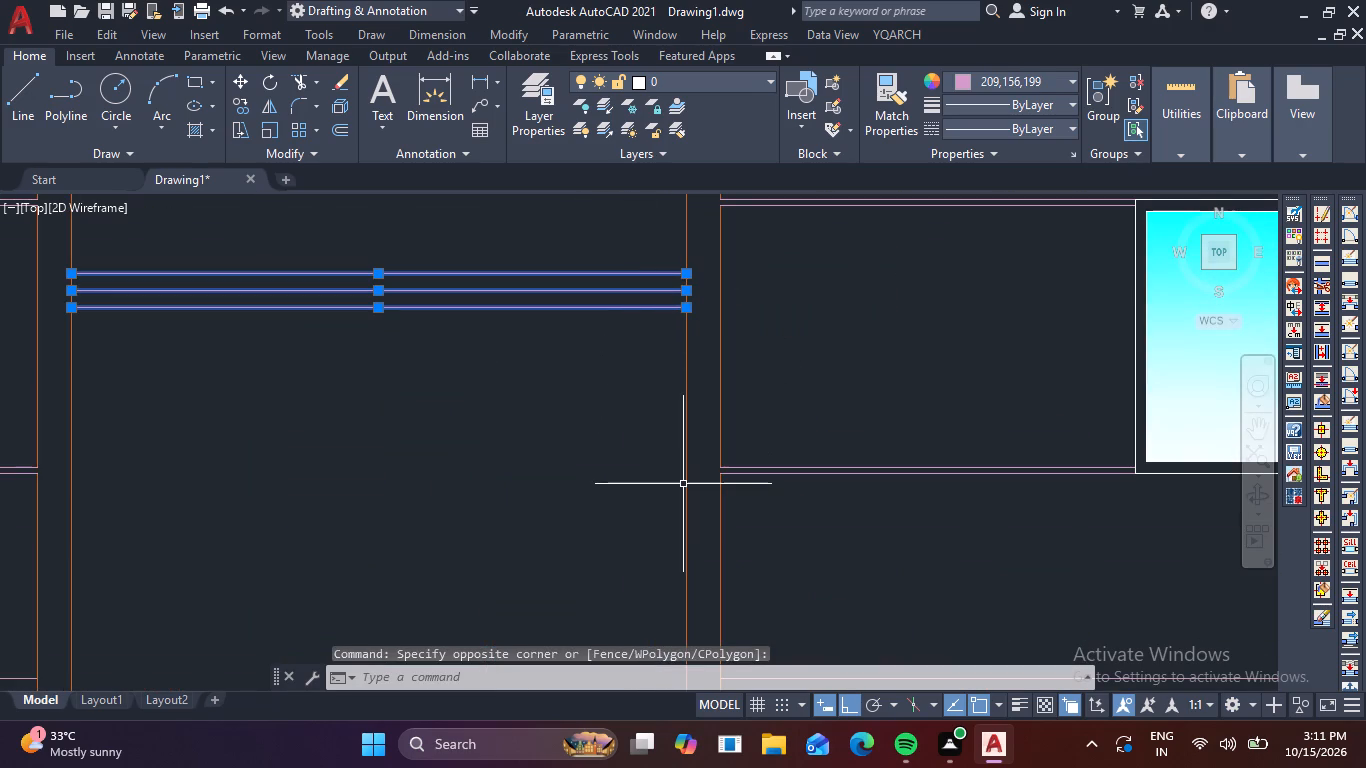
key("c")
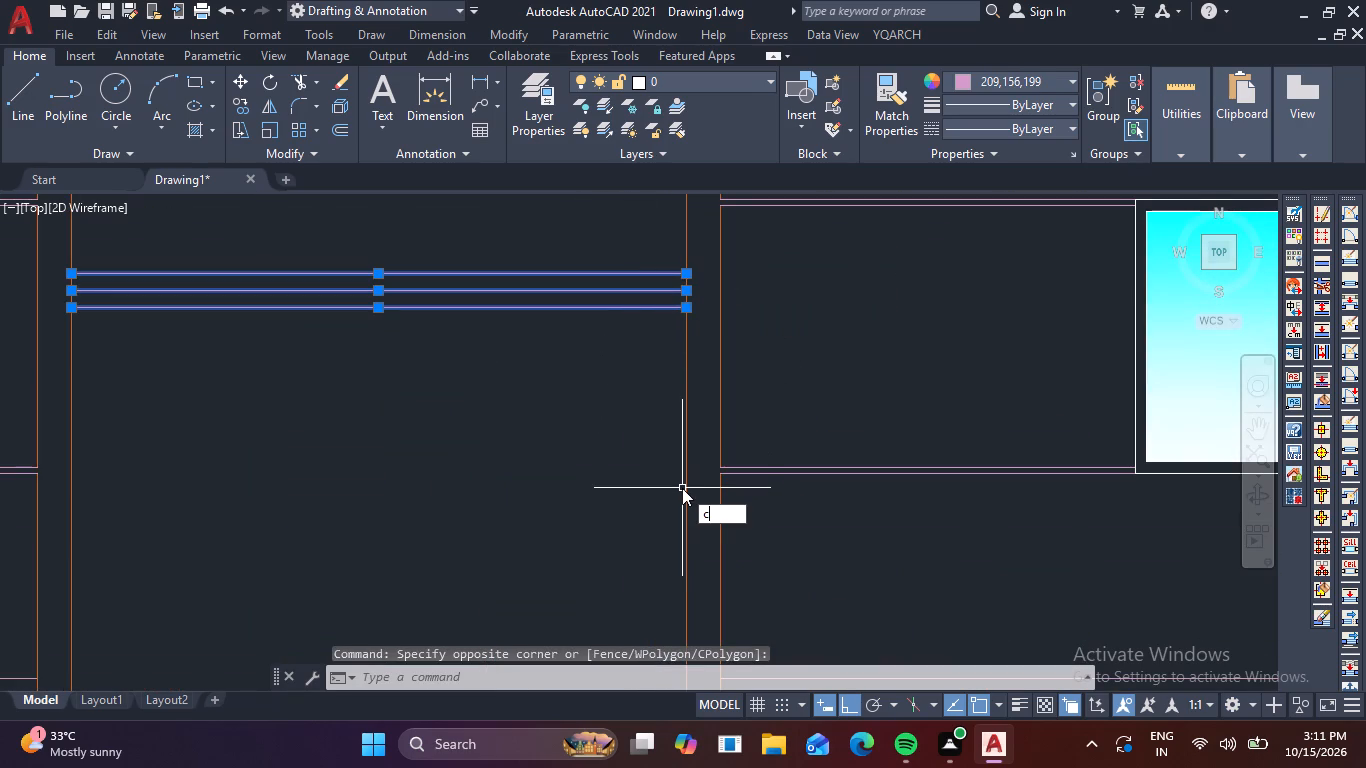
type("o")
key("space")
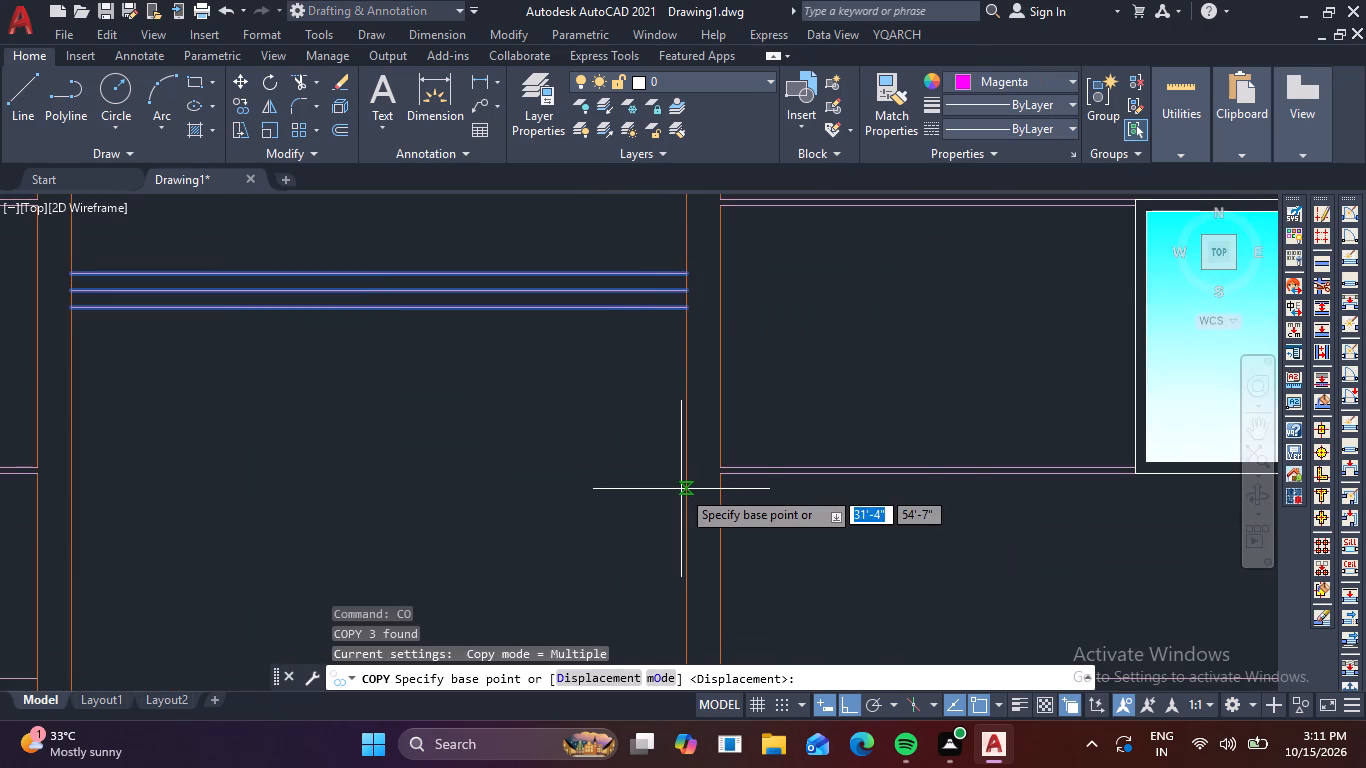
left_click(686, 278)
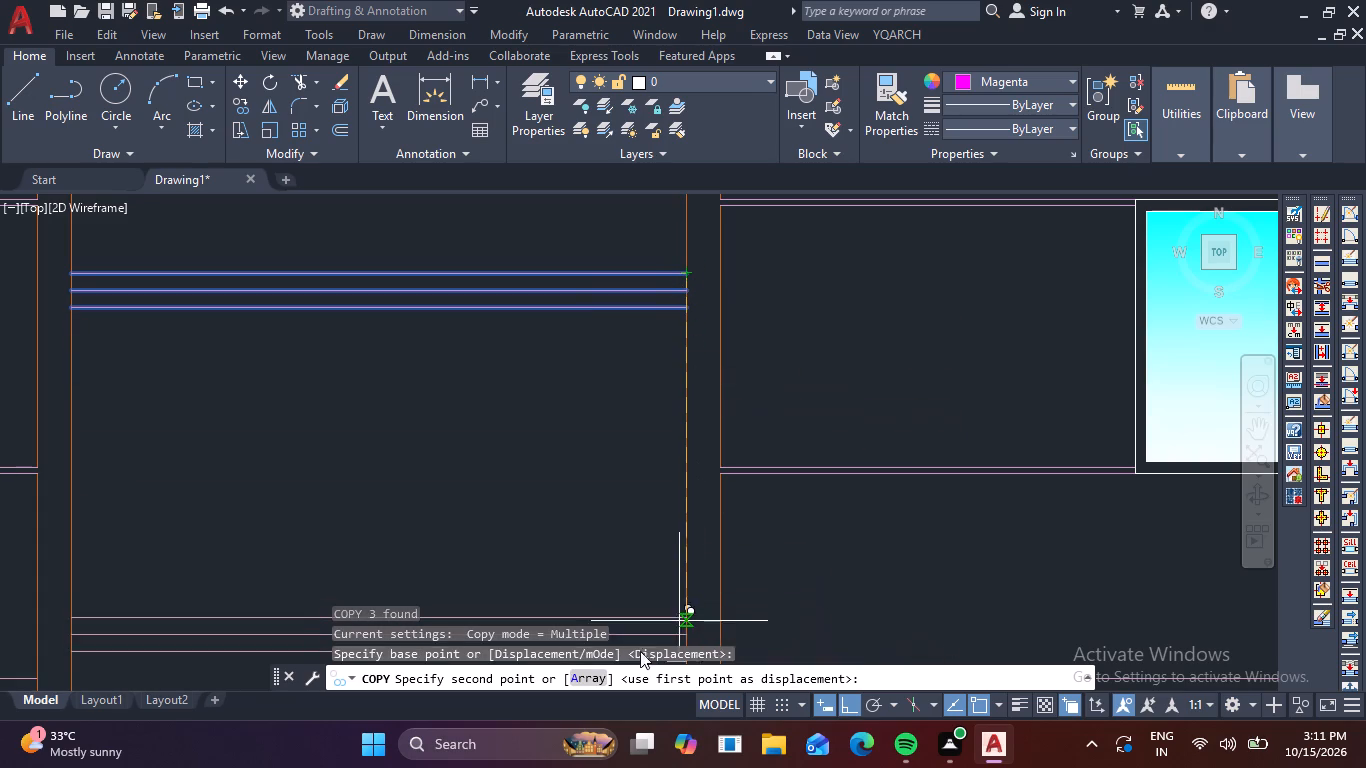
left_click(590, 675)
key("2")
key("space")
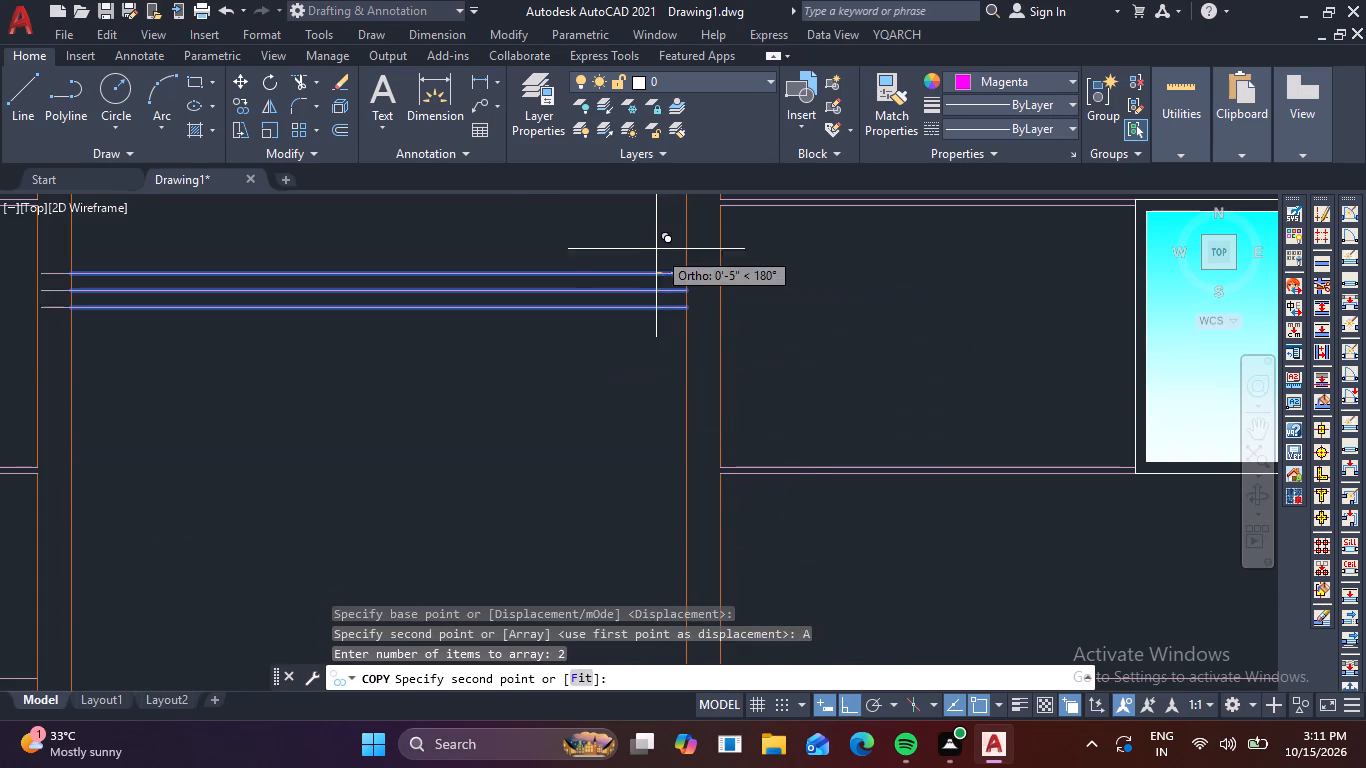
middle_click_drag(659, 222, 641, 464)
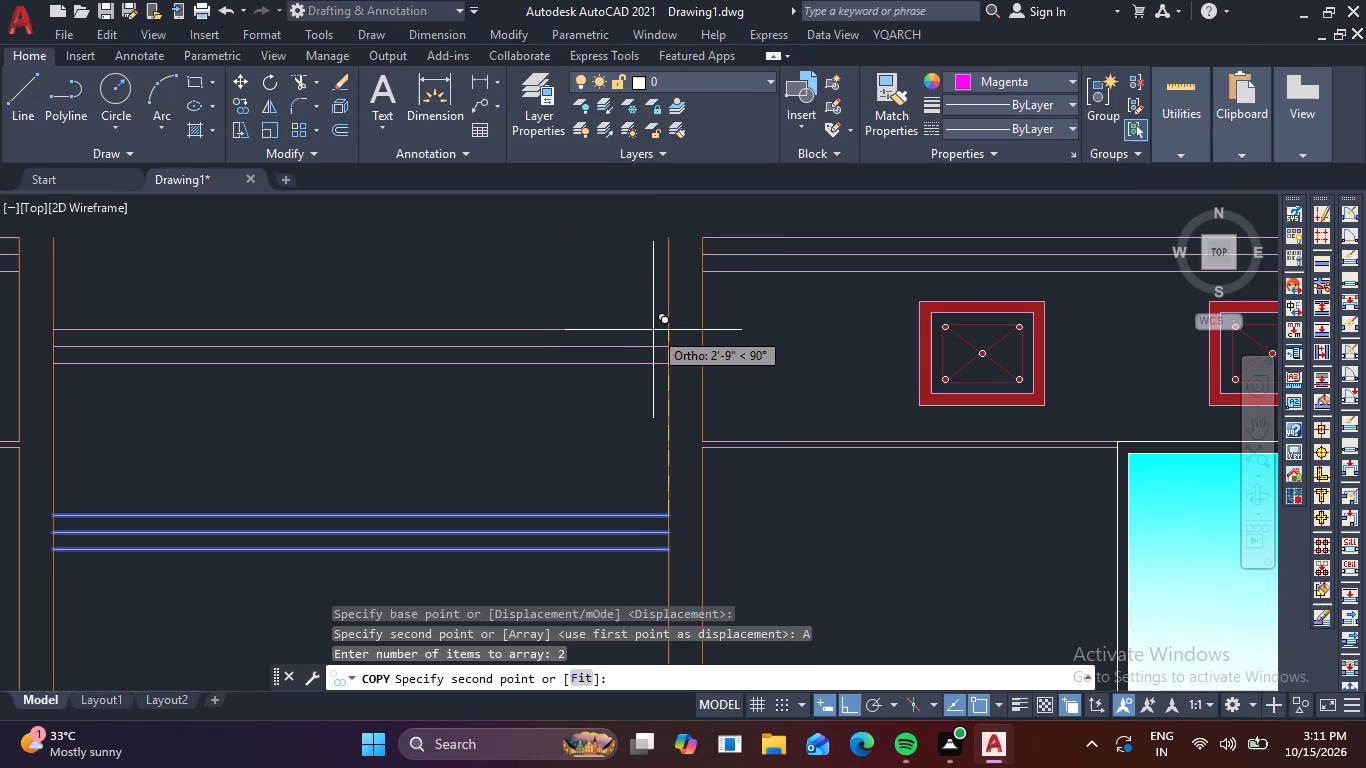
type("10")
key("apostrophe")
key("Return")
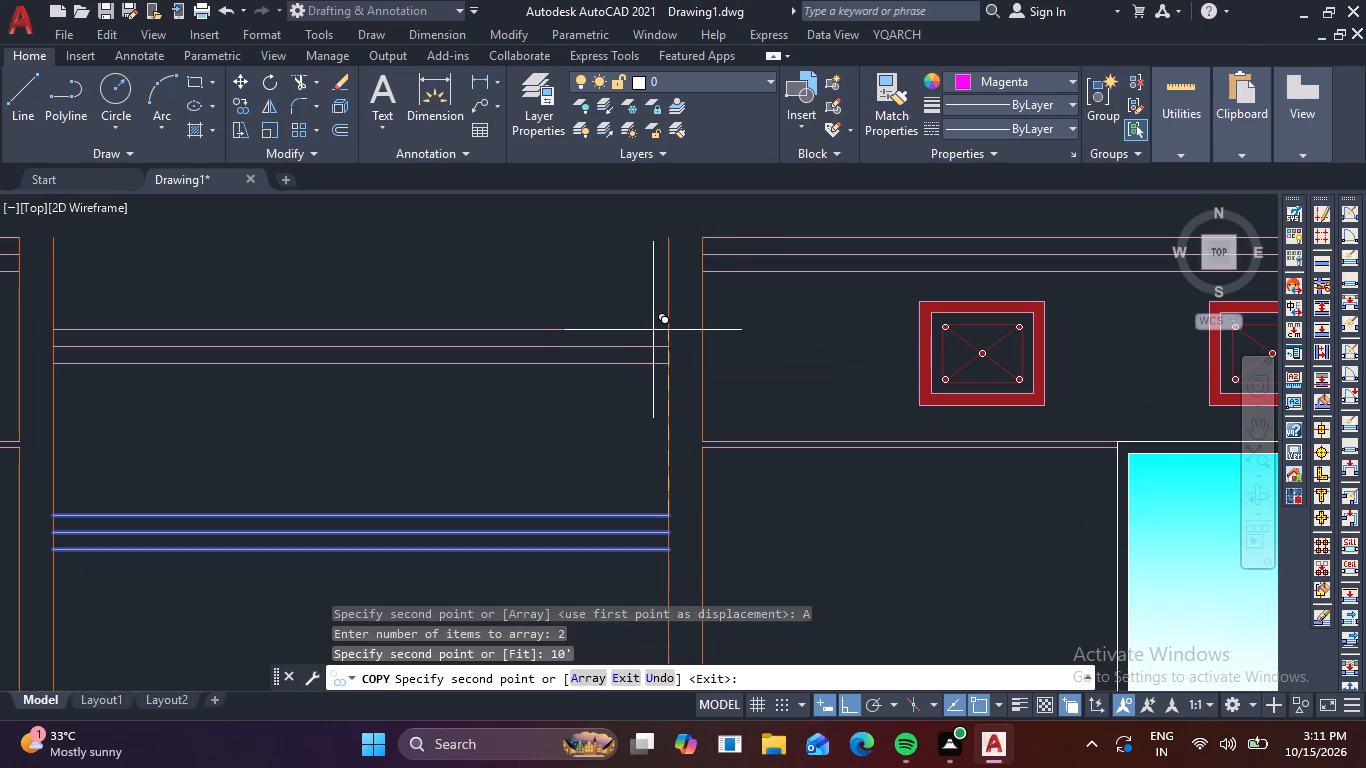
key("Escape")
Extend the second-from-top floor band lines of both wings across the pillars to the inner edges of the central bay.
scroll(637, 343, "down", 4)
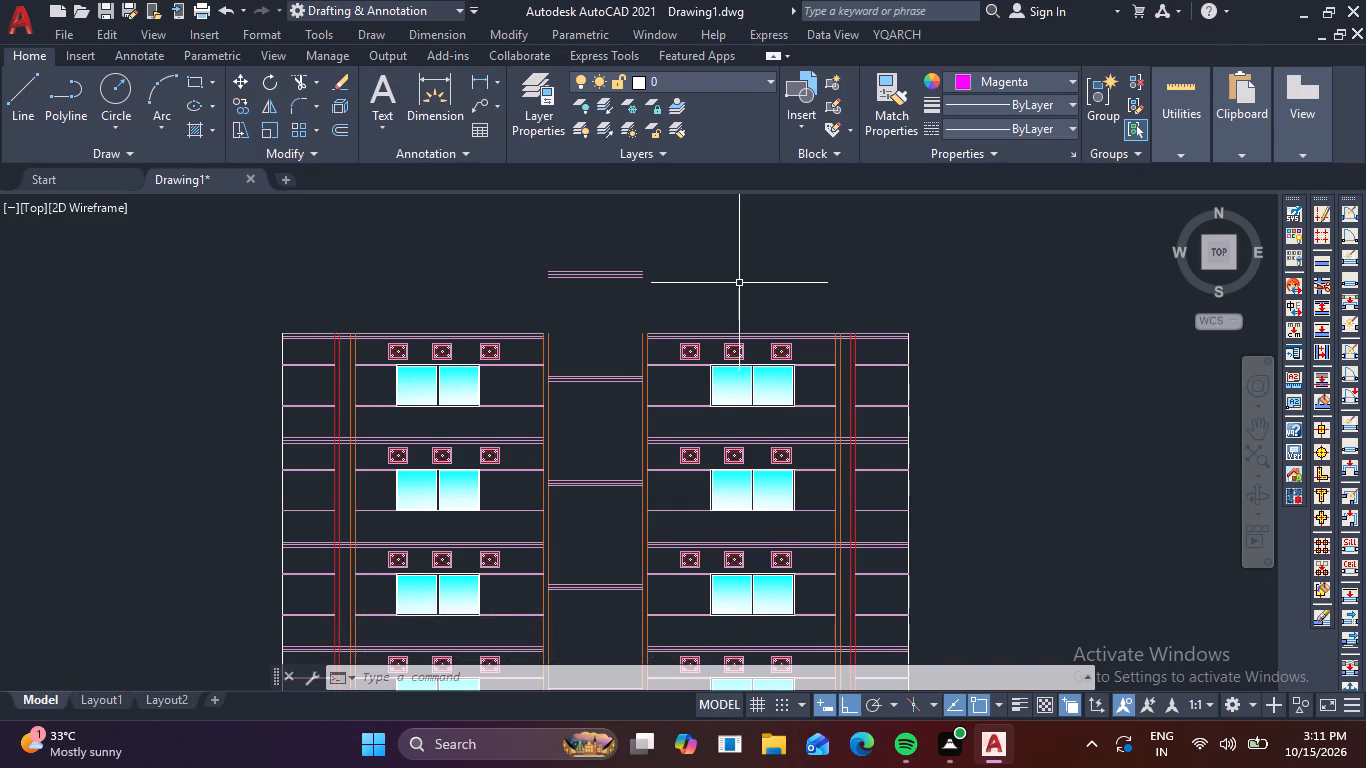
scroll(517, 454, "up", 2)
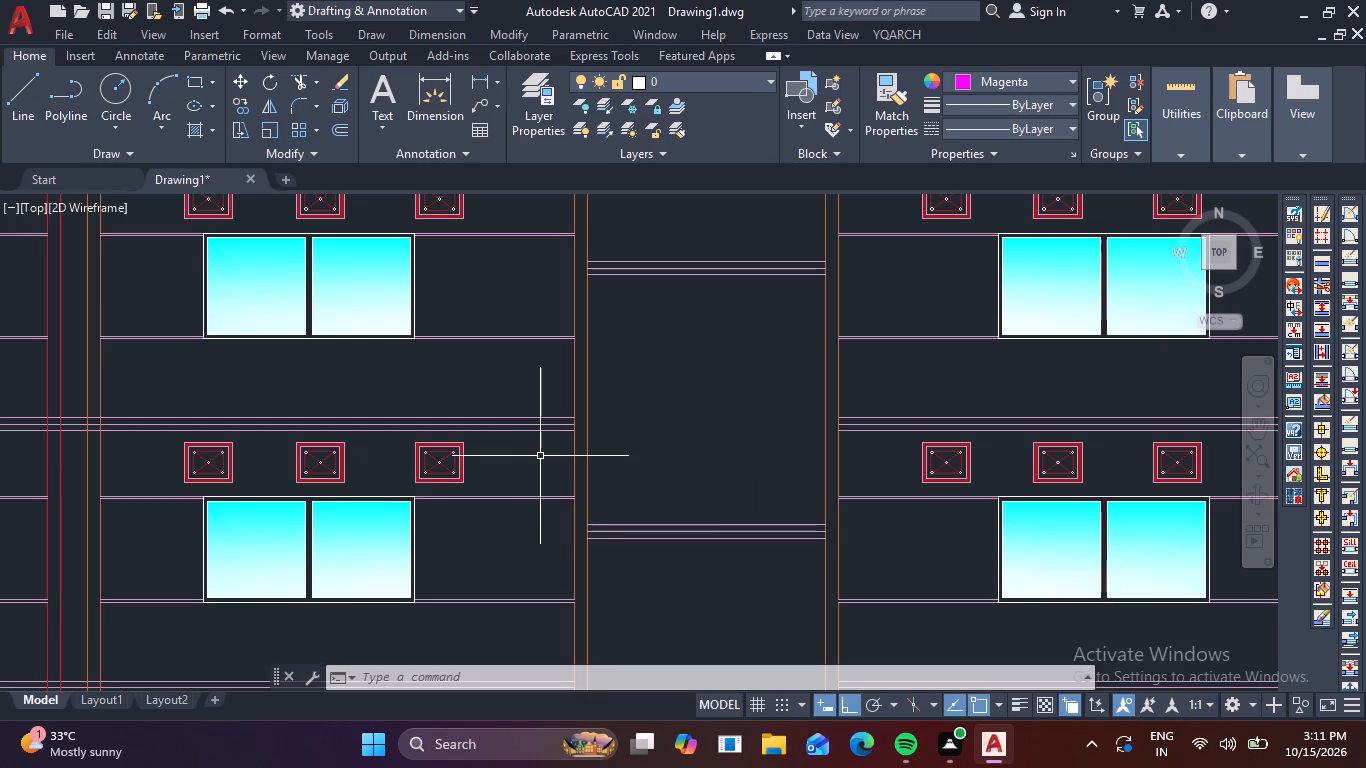
type("ex")
key("space")
left_click(540, 401)
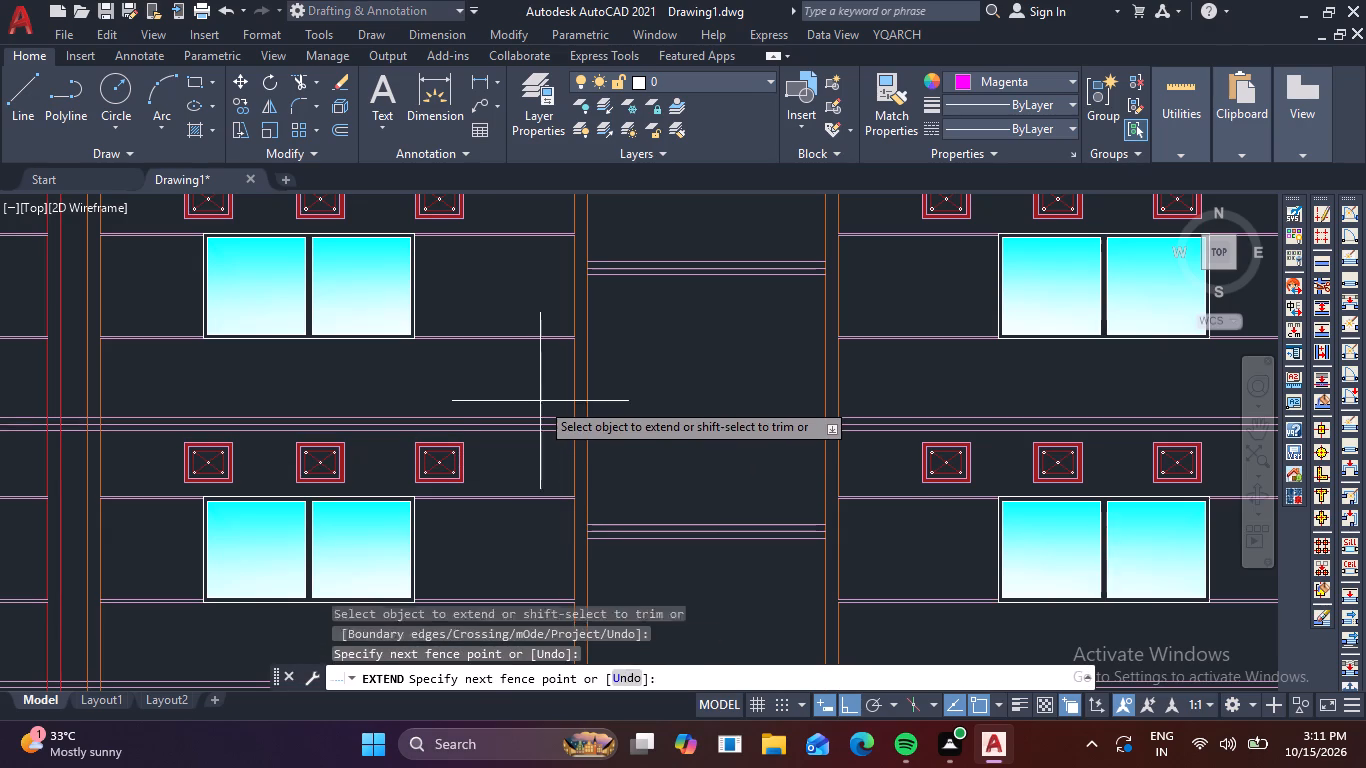
left_click(568, 465)
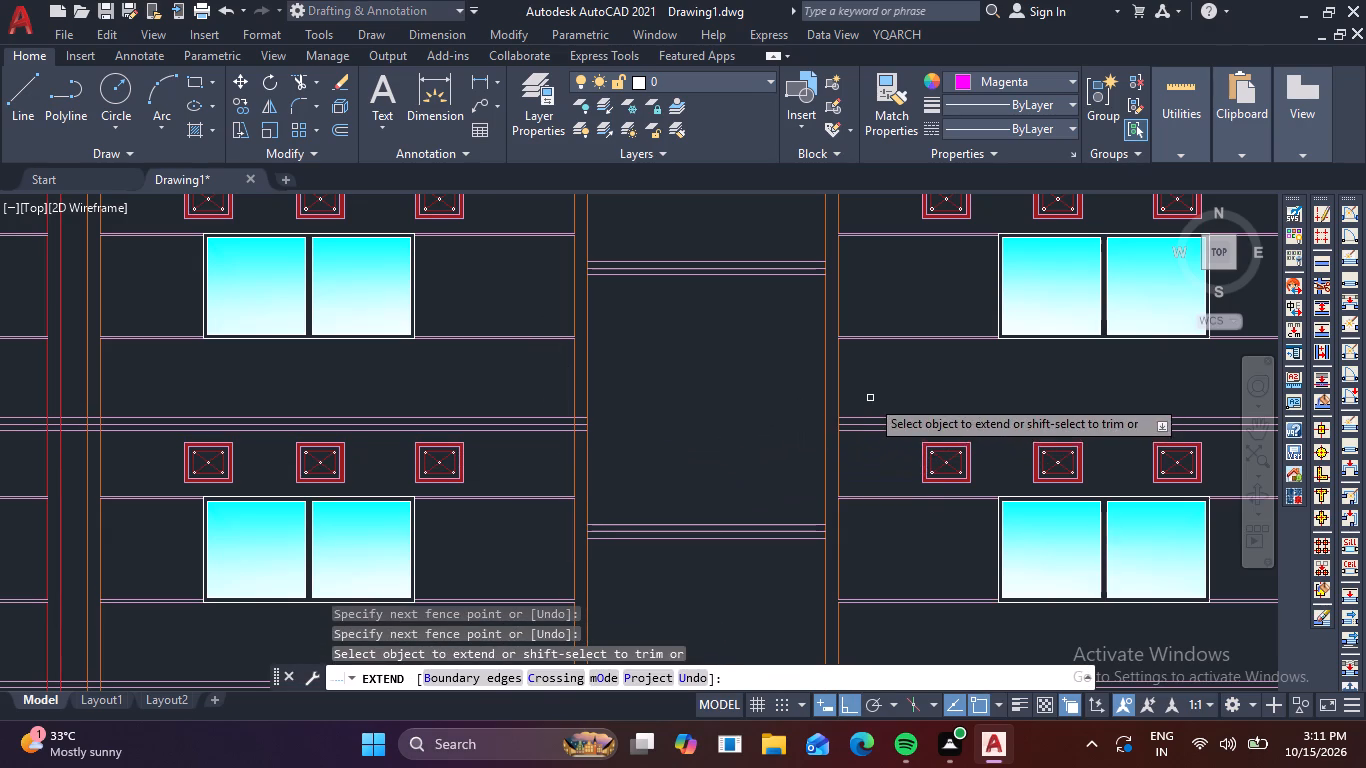
left_click(864, 396)
left_click(866, 451)
Extend the third and fourth floor bands from the top, on both wings, across the pillars to the central bay's inner edges.
scroll(822, 444, "down", 2)
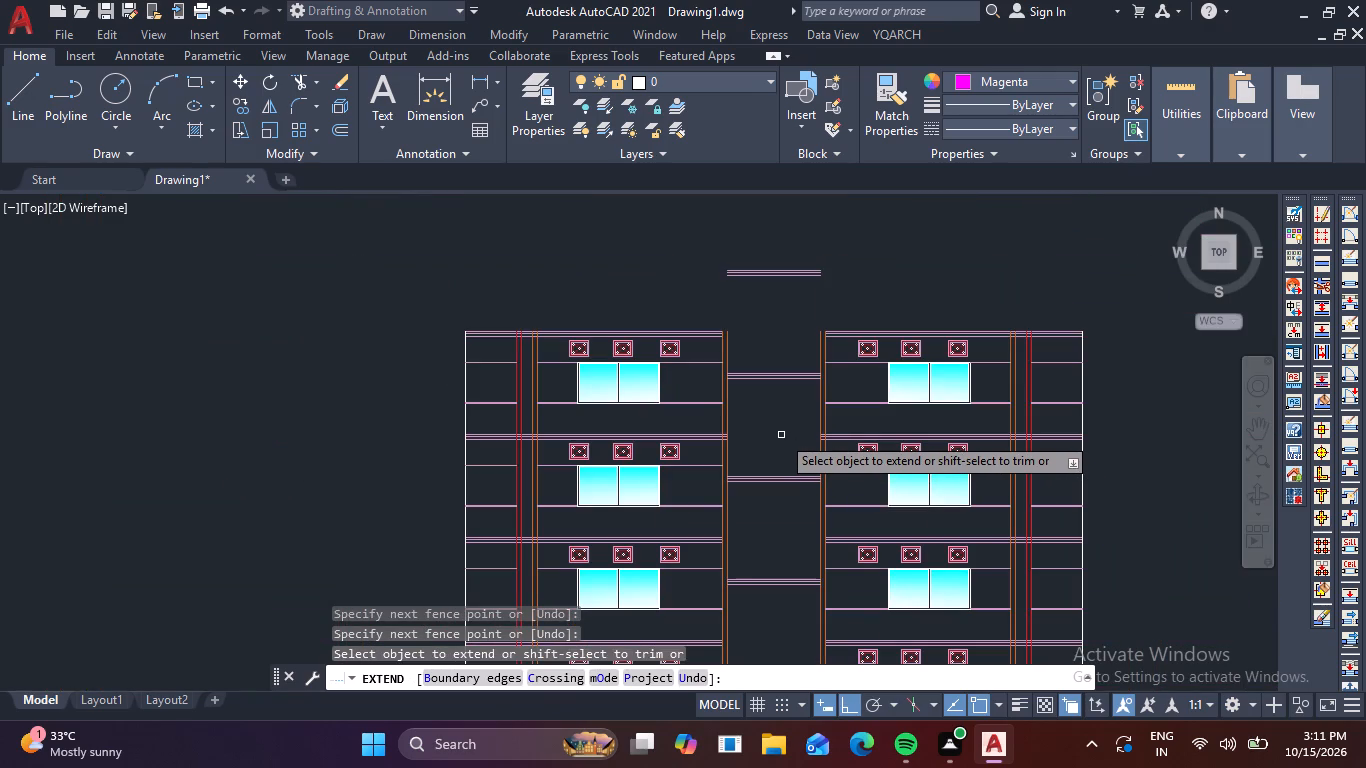
scroll(781, 435, "down", 3)
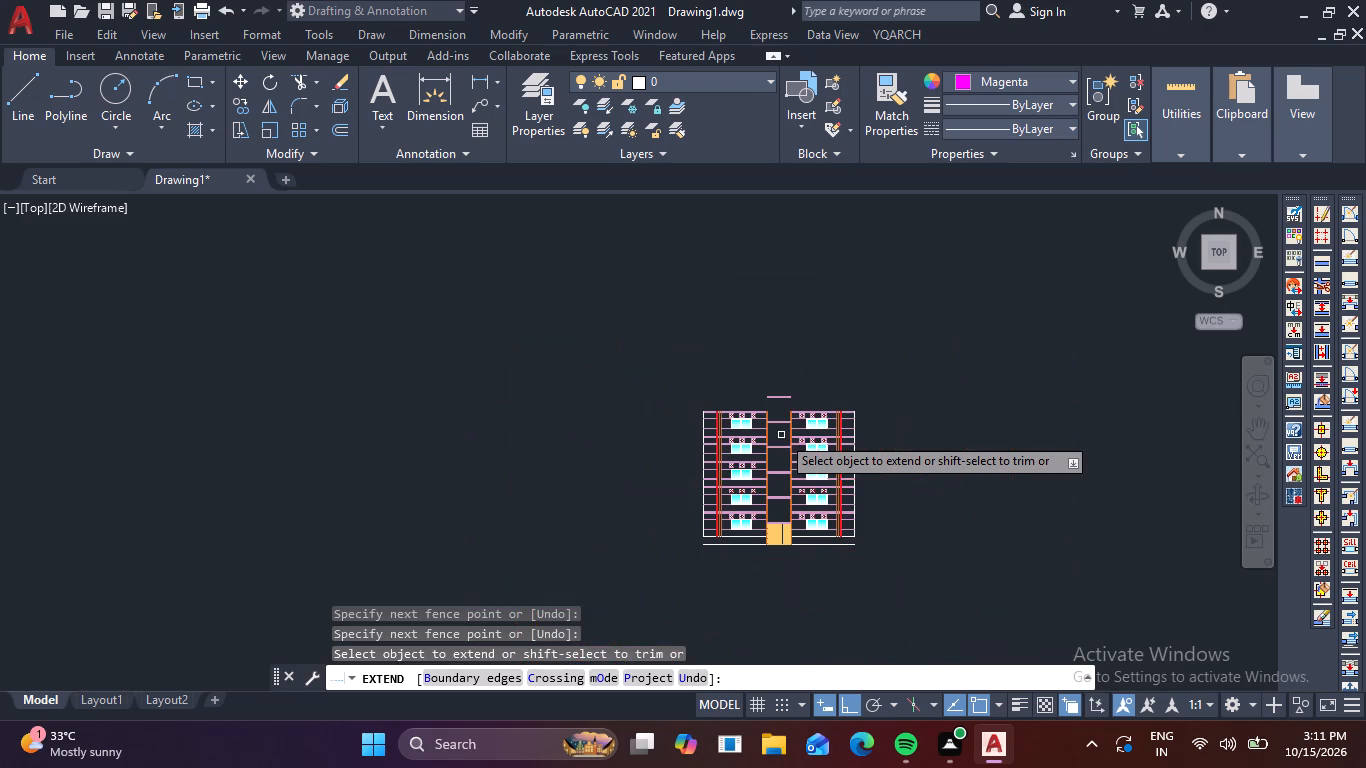
scroll(766, 490, "up", 3)
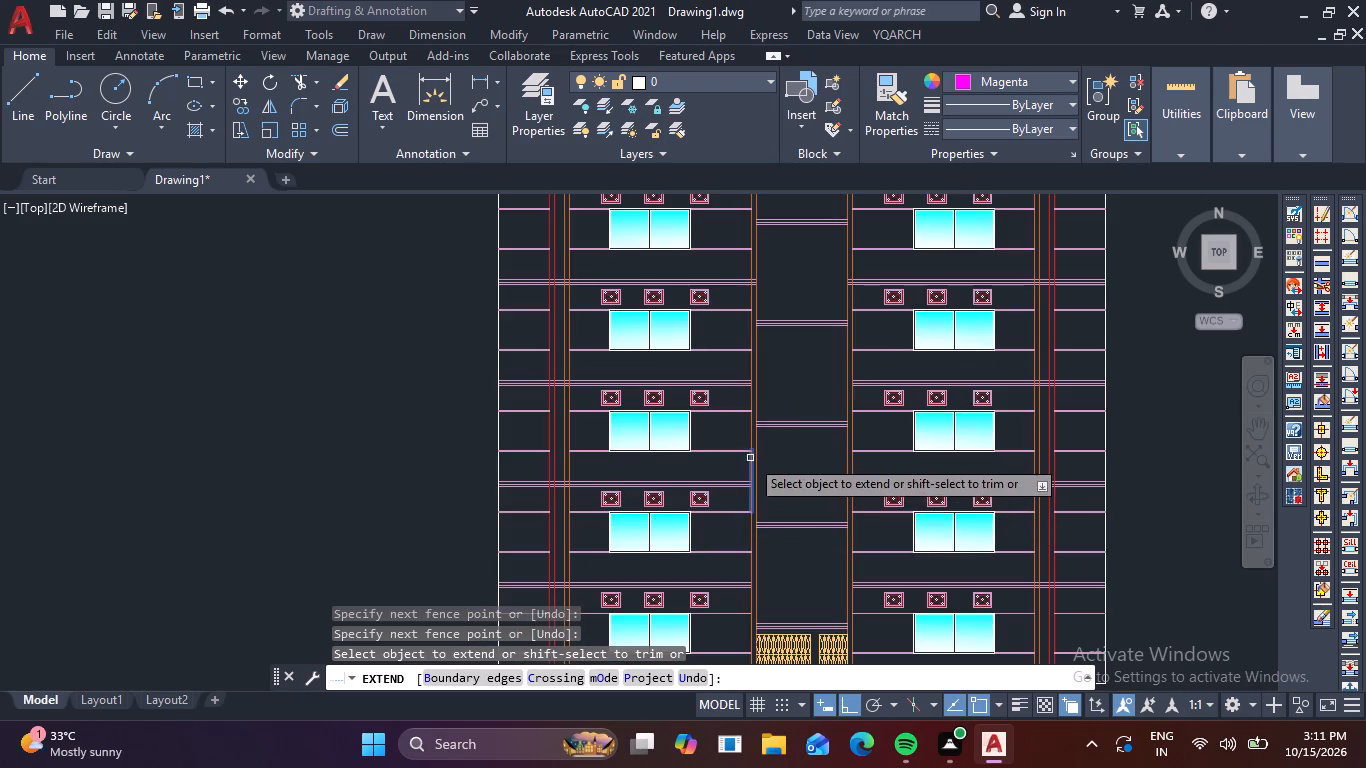
left_click(741, 375)
left_click(745, 395)
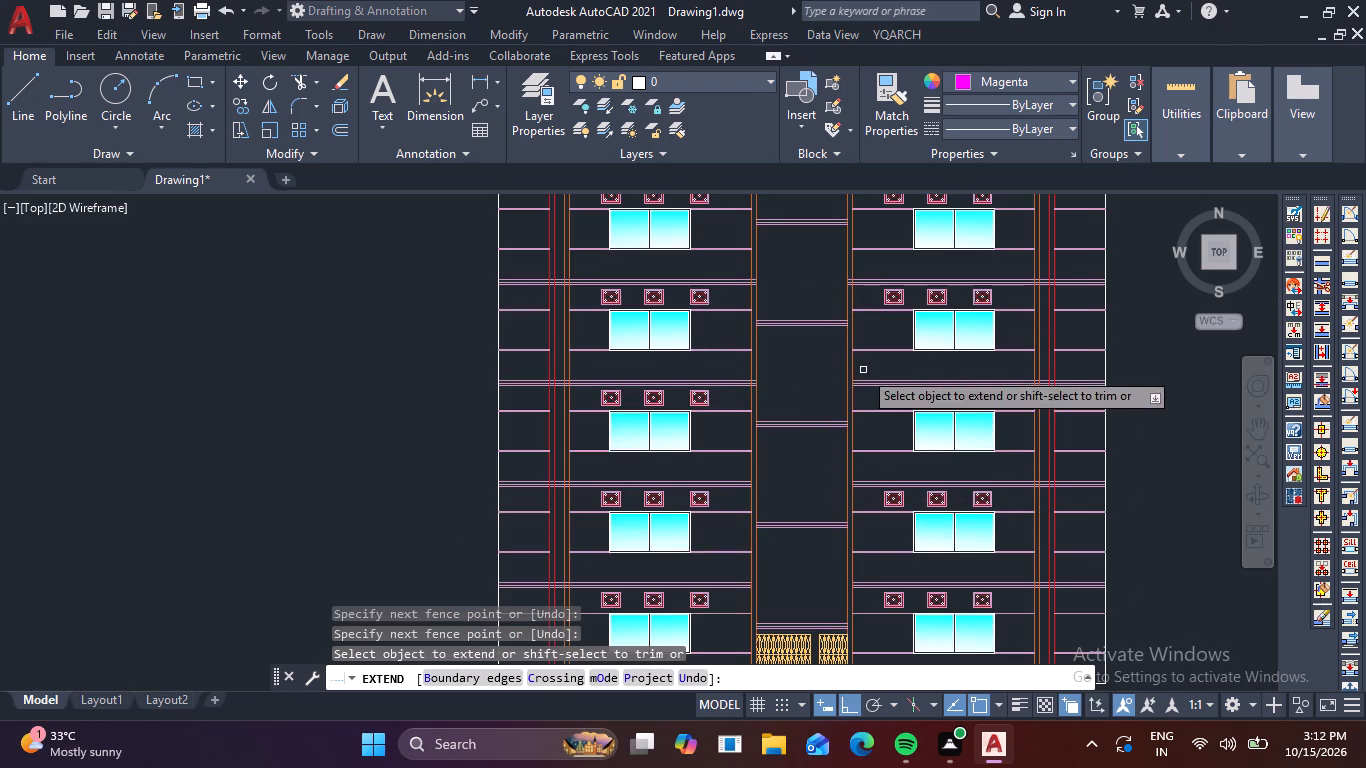
left_click(863, 370)
left_click(859, 405)
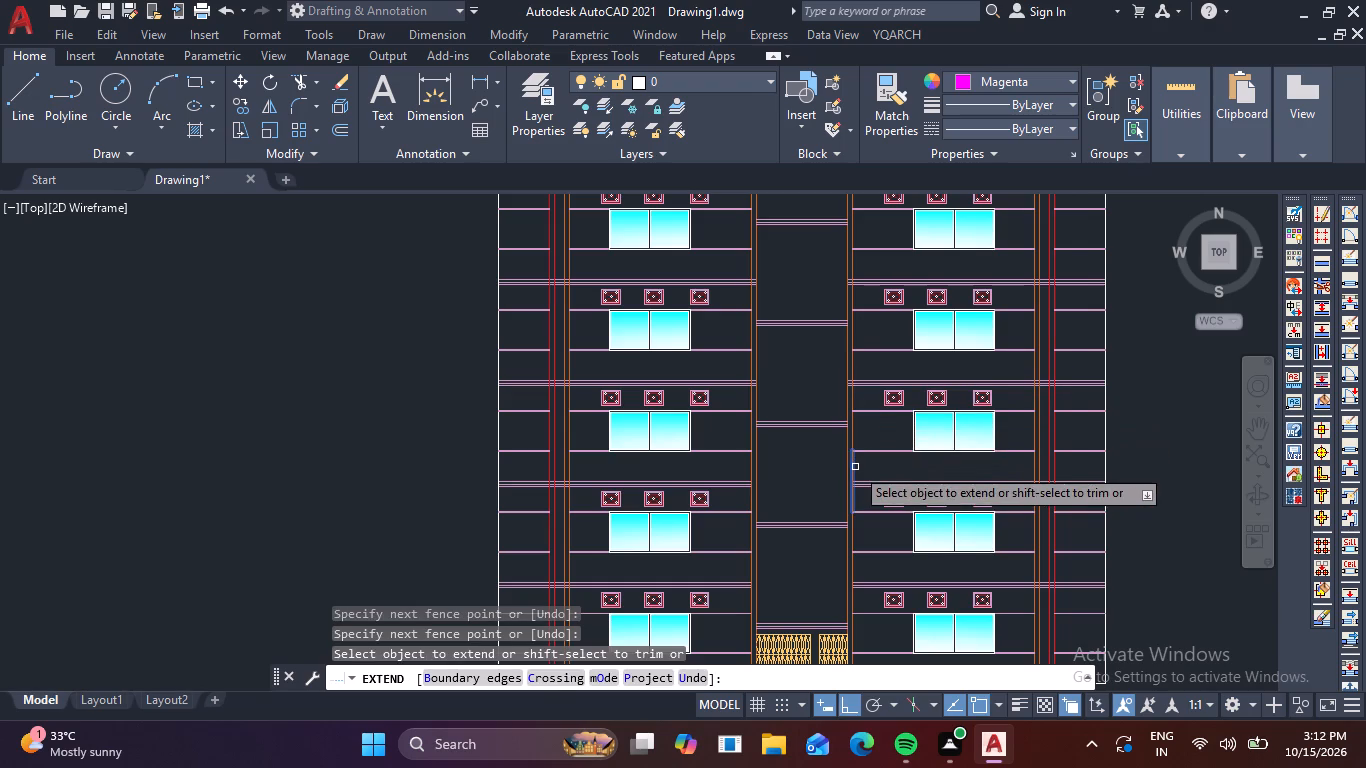
left_click(864, 475)
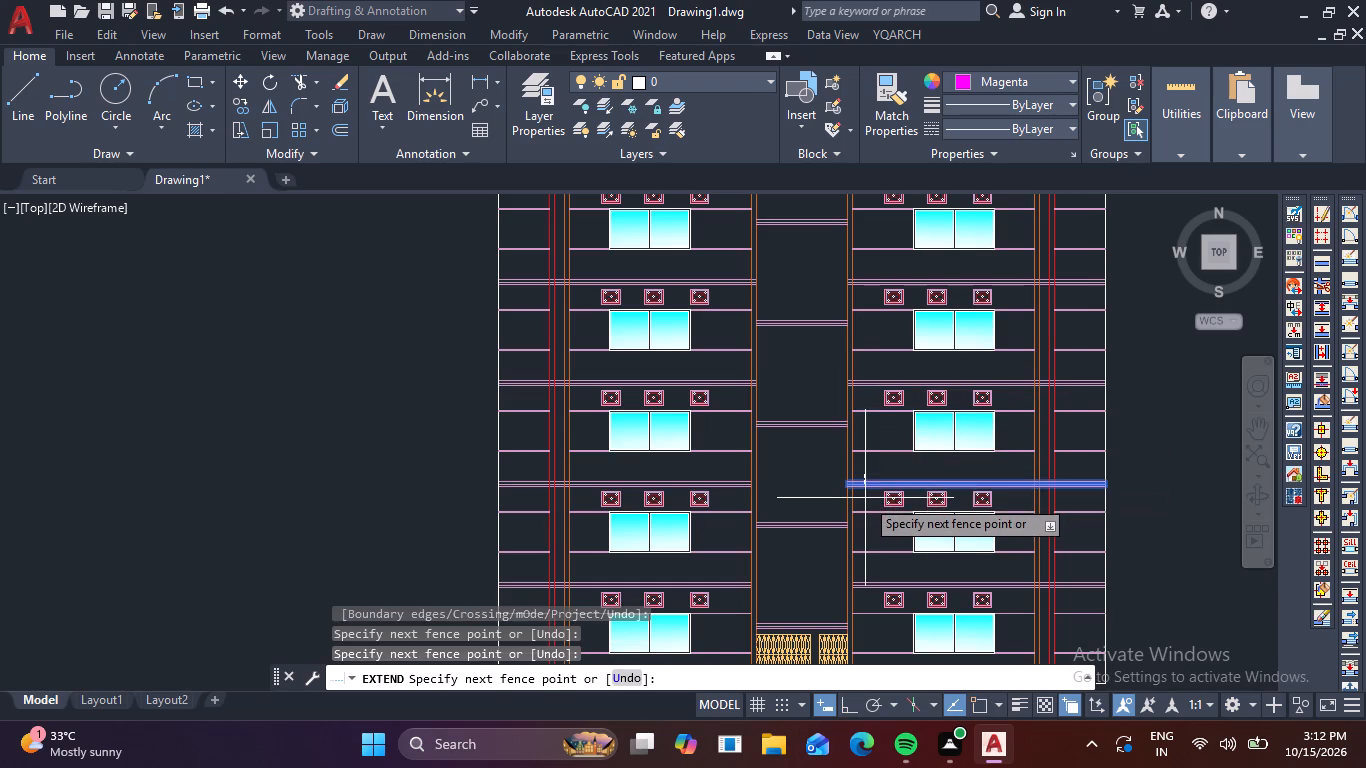
left_click(865, 498)
left_click(731, 468)
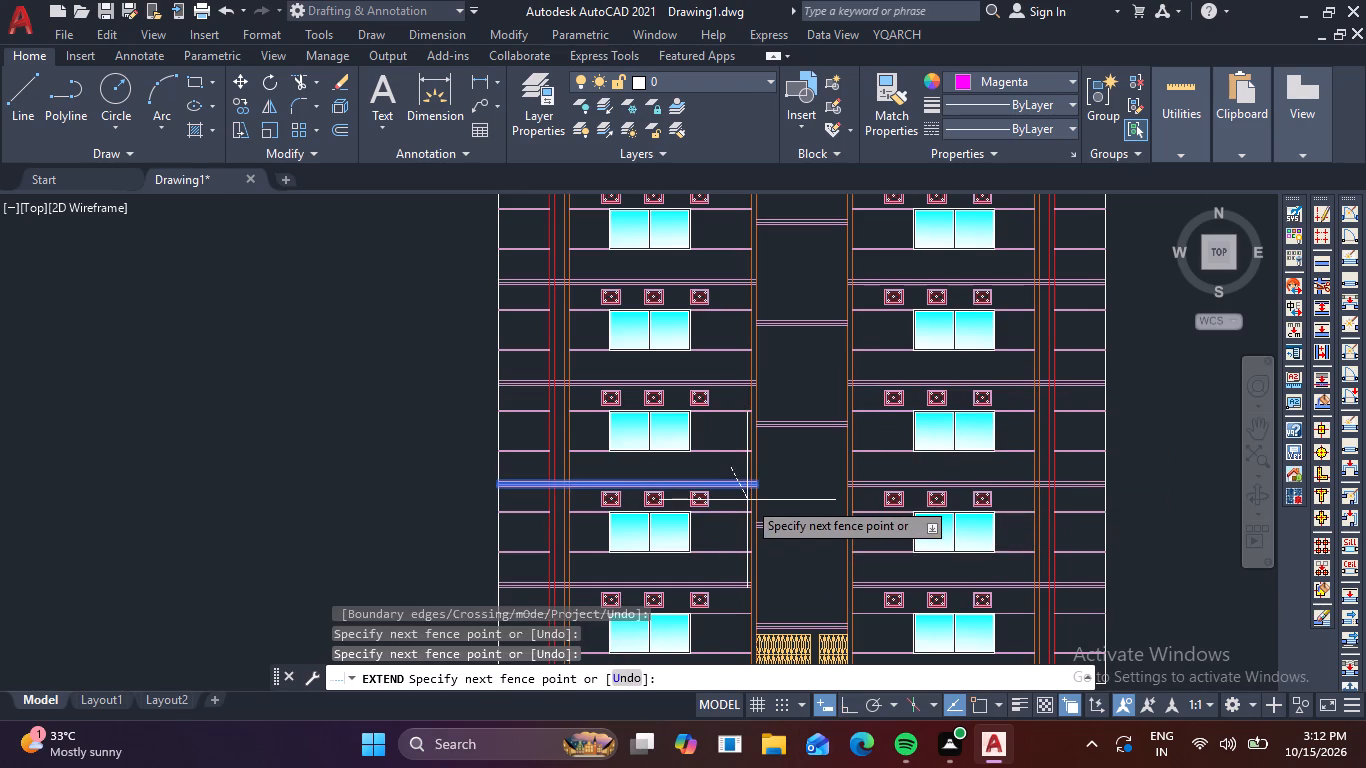
left_click(747, 502)
Extend the lowest floor band lines of both wings across the pillars to the inner edges of the central bay.
left_click(737, 577)
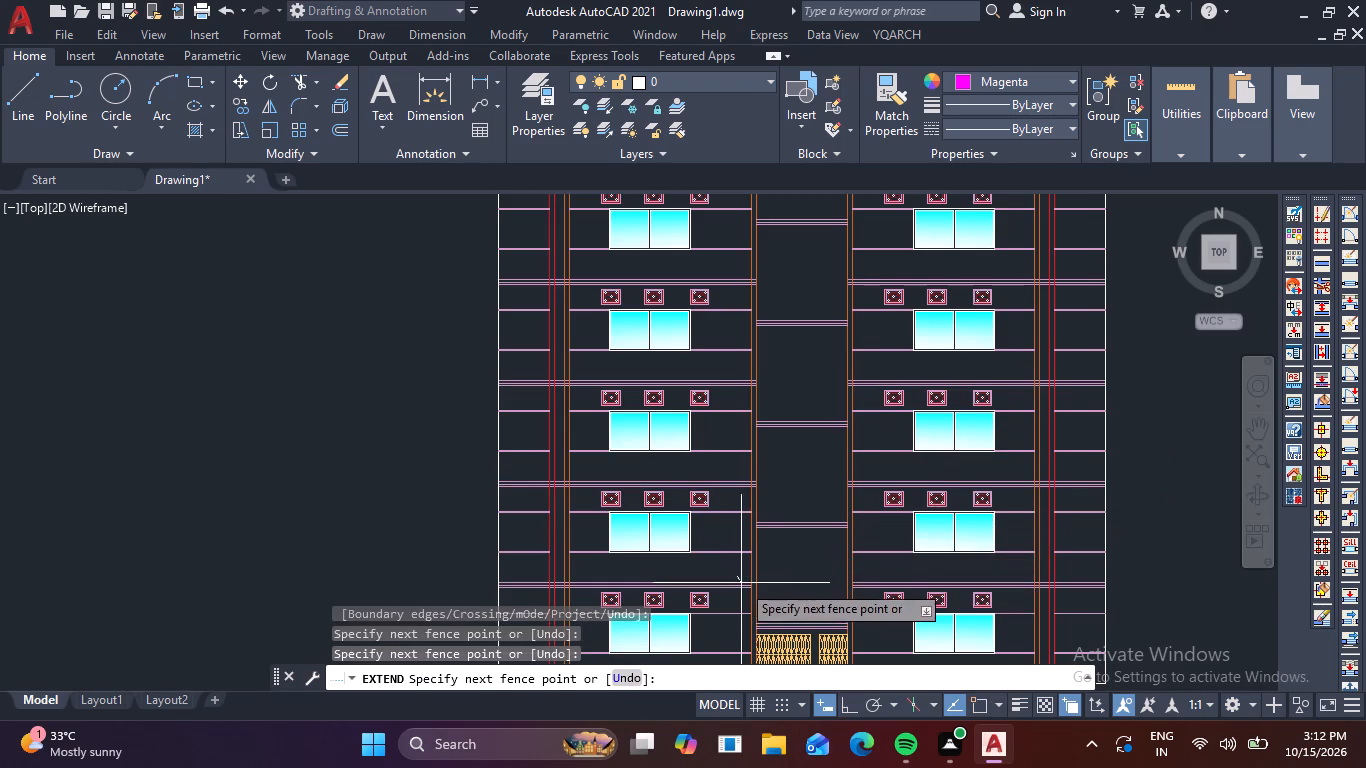
left_click(742, 601)
left_click(869, 573)
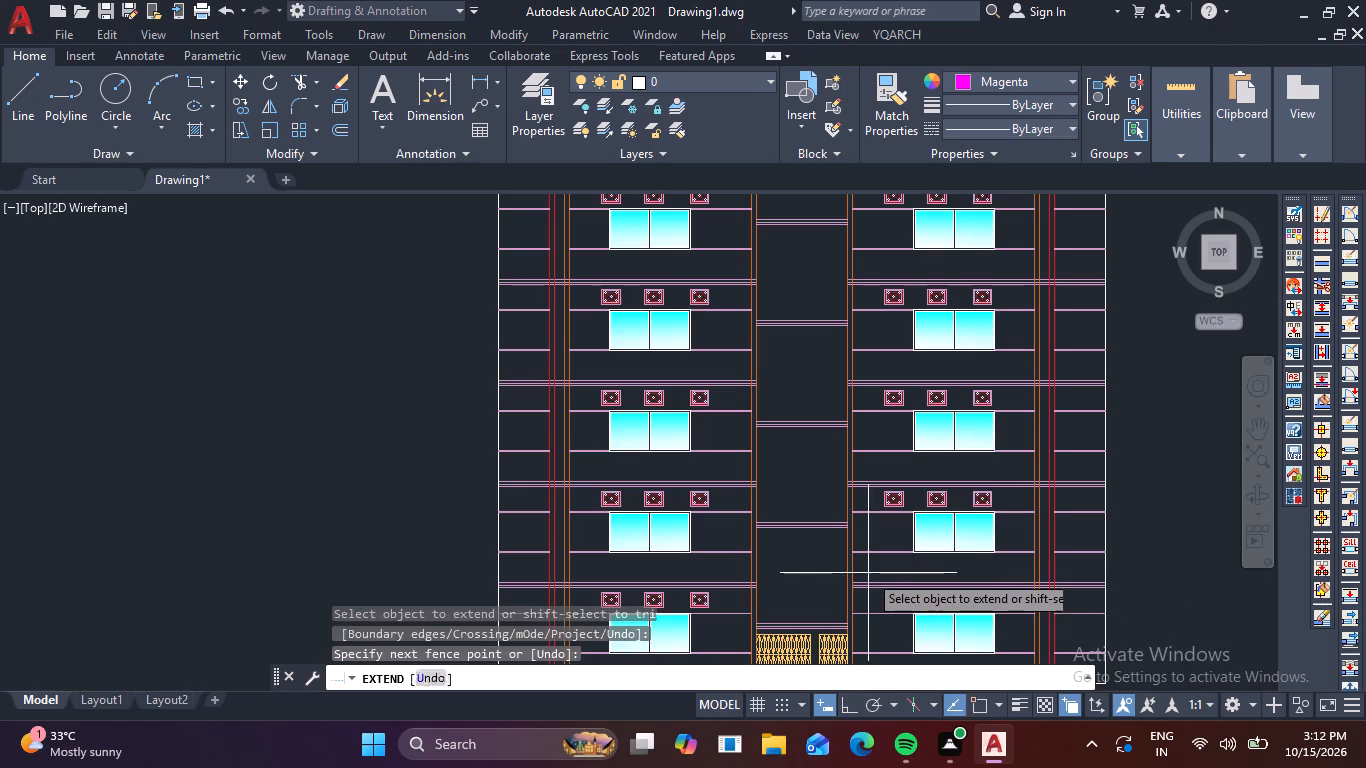
left_click(869, 594)
middle_click_drag(869, 594, 836, 481)
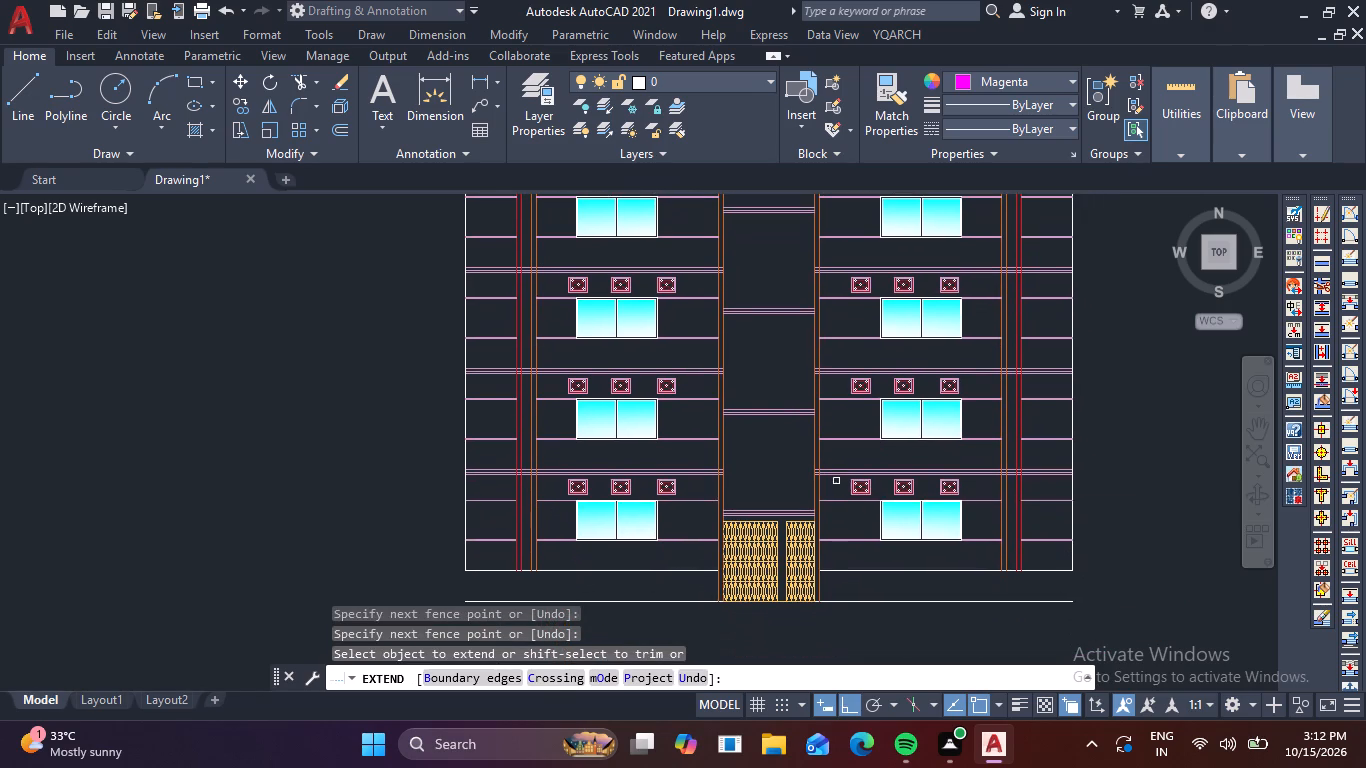
key("Escape")
middle_click_drag(784, 446, 755, 553)
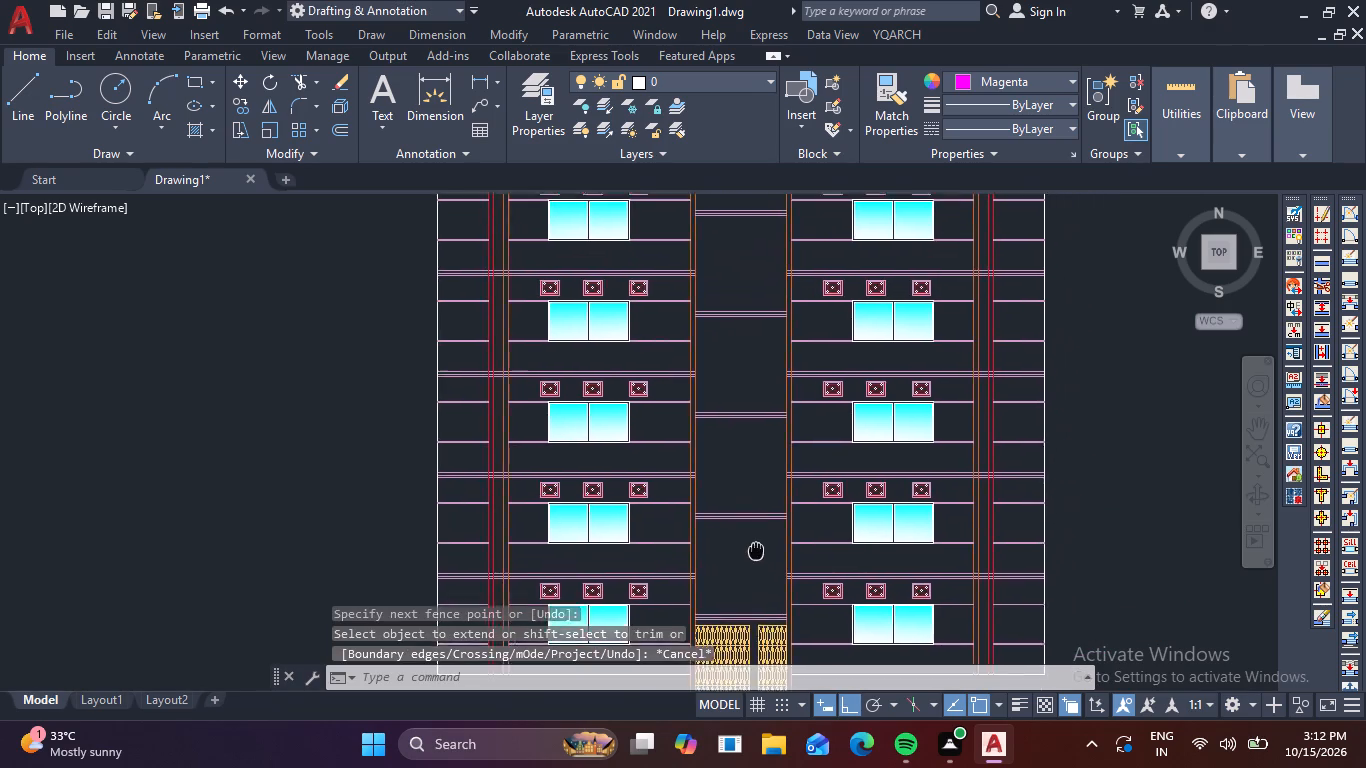
Set the current object colour to ByLayer.
middle_click_drag(755, 553, 759, 614)
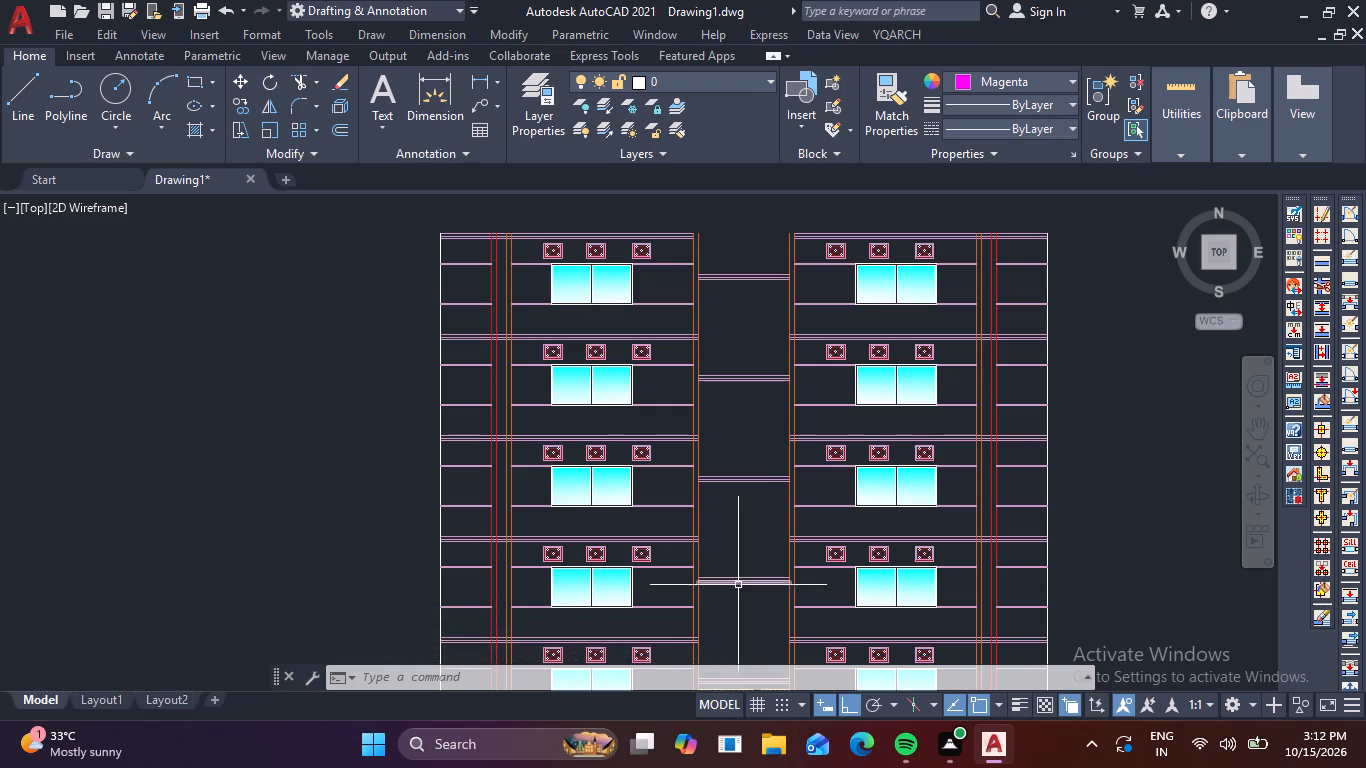
middle_click_drag(740, 596, 700, 435)
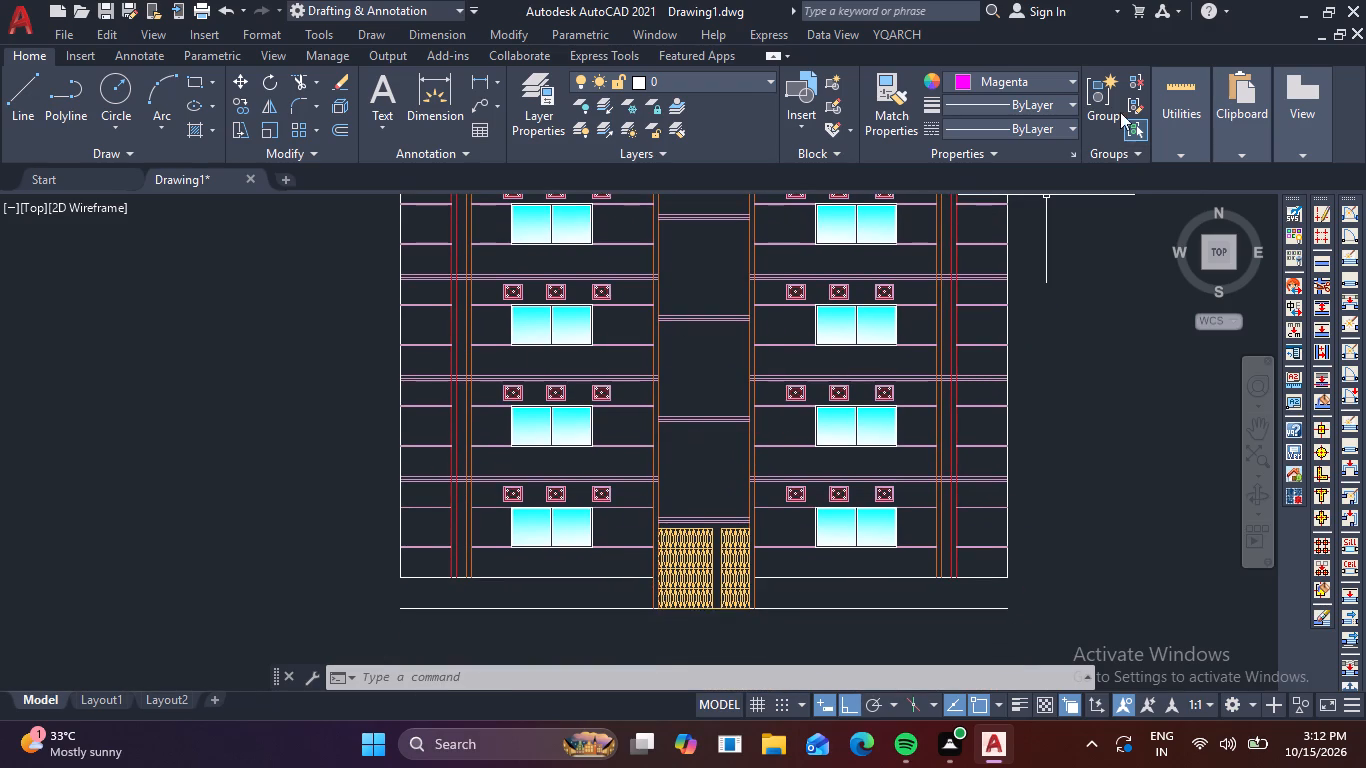
left_click(1074, 79)
left_click(969, 107)
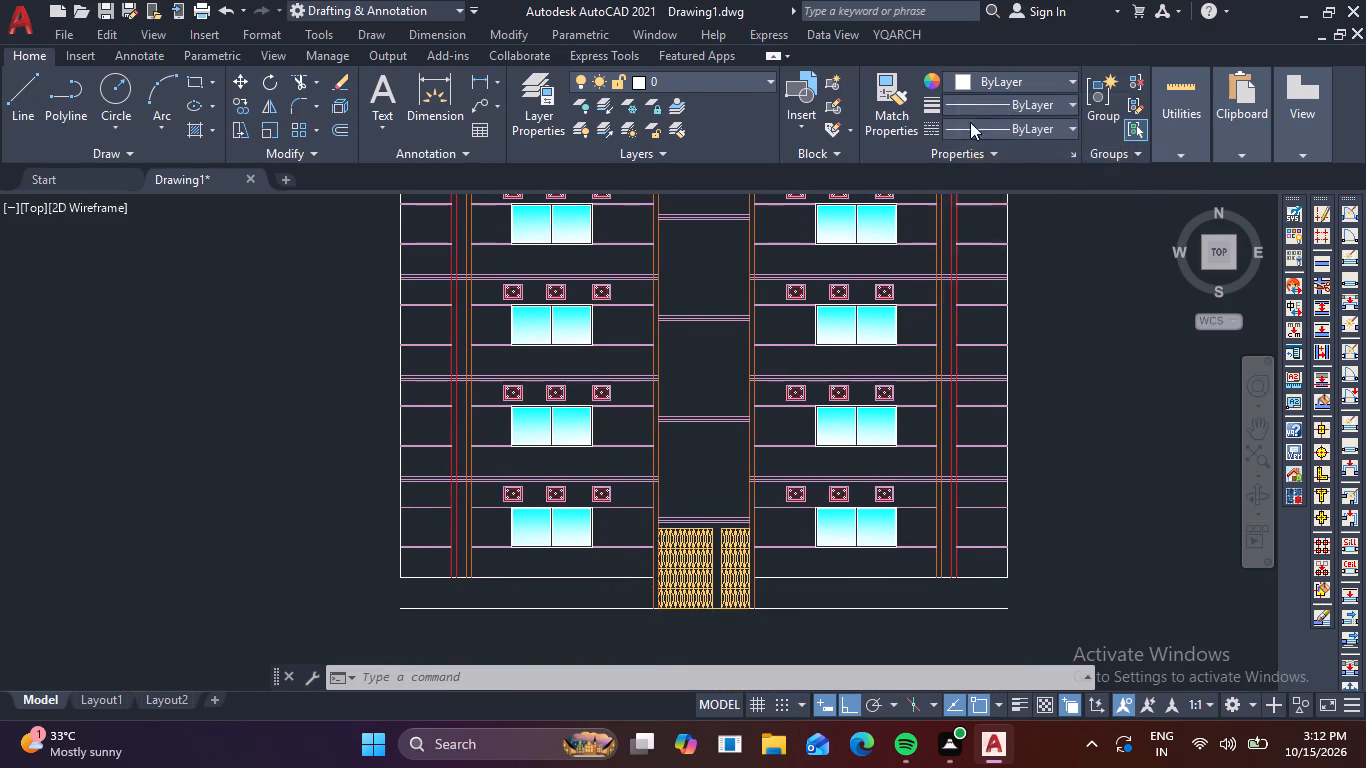
Draw a rectangle about 4'-3" wide and 9'-6" tall between the two lowest bands of the central bay, above the gate.
left_click(194, 82)
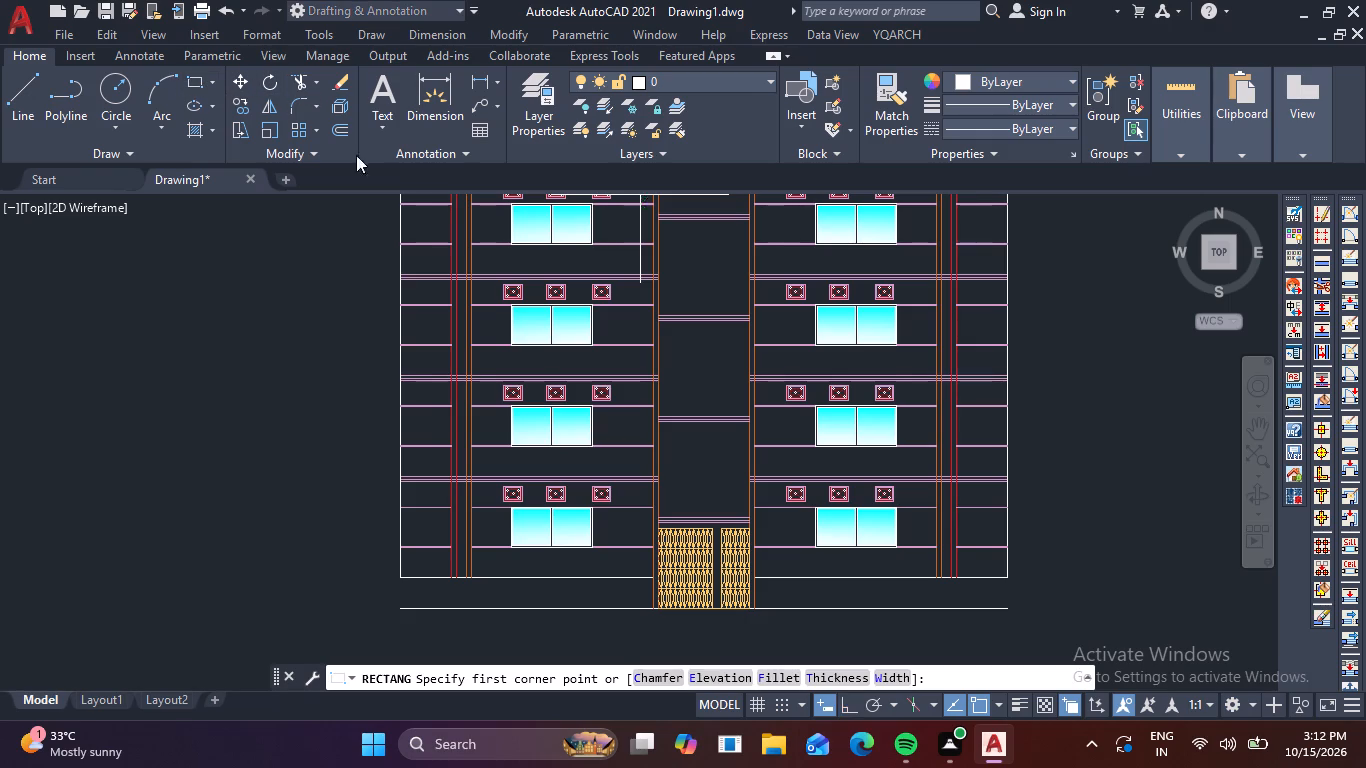
scroll(672, 412, "up", 3)
middle_click_drag(698, 466, 664, 433)
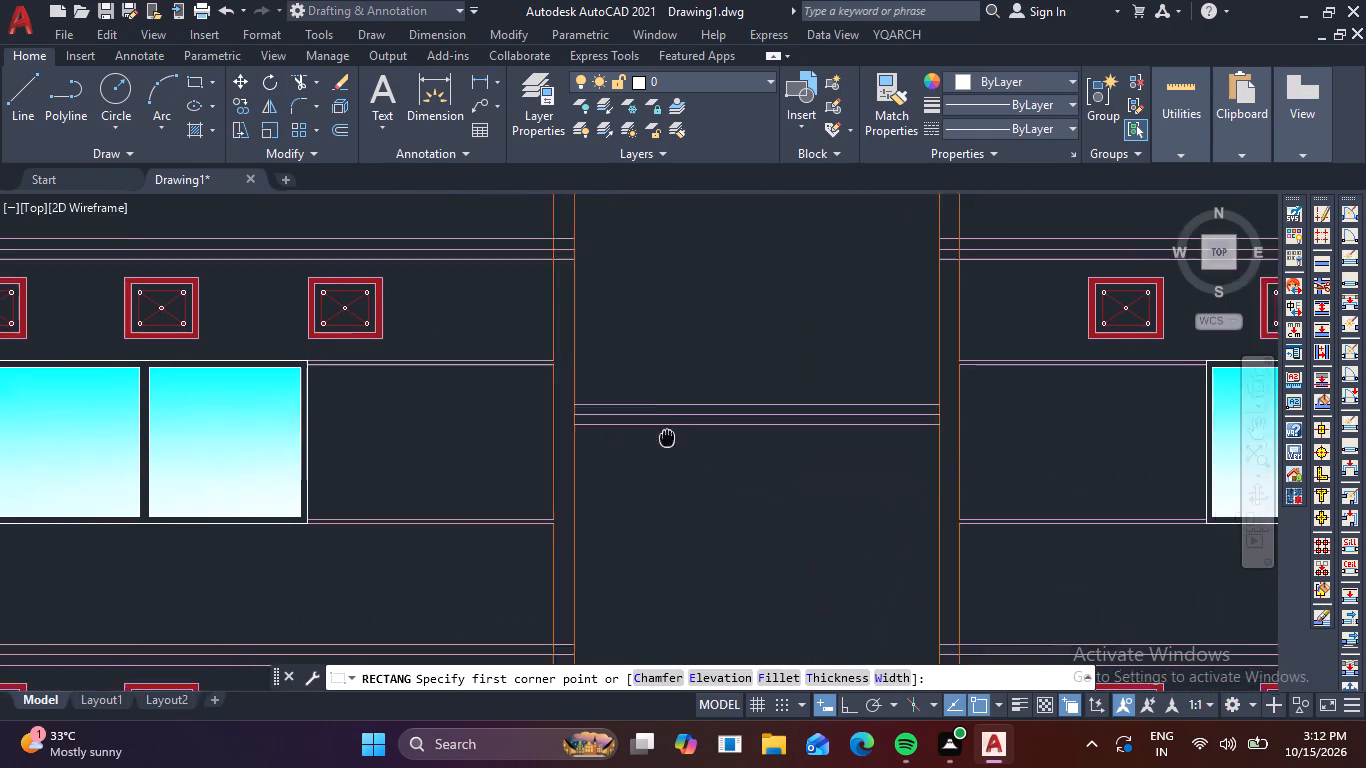
middle_click_drag(664, 433, 648, 407)
left_click(643, 389)
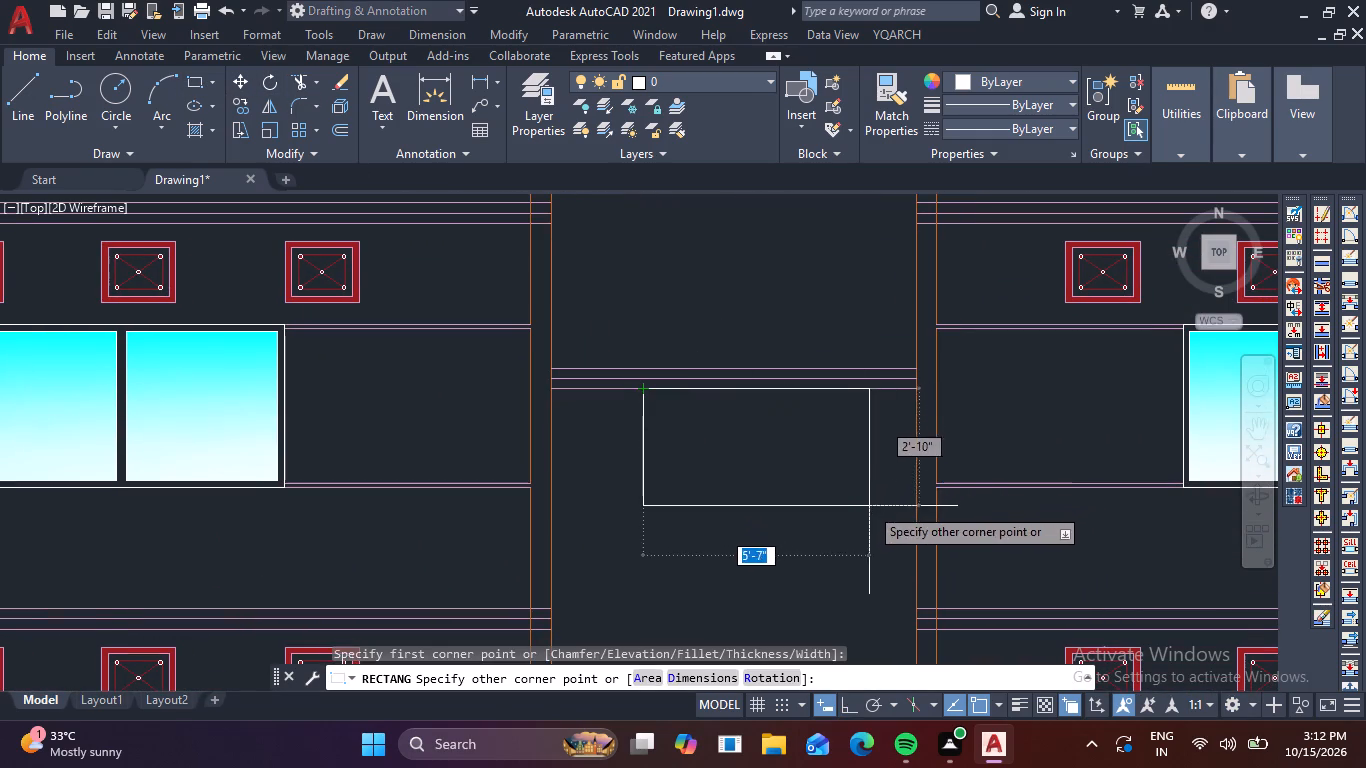
middle_click_drag(846, 550, 743, 308)
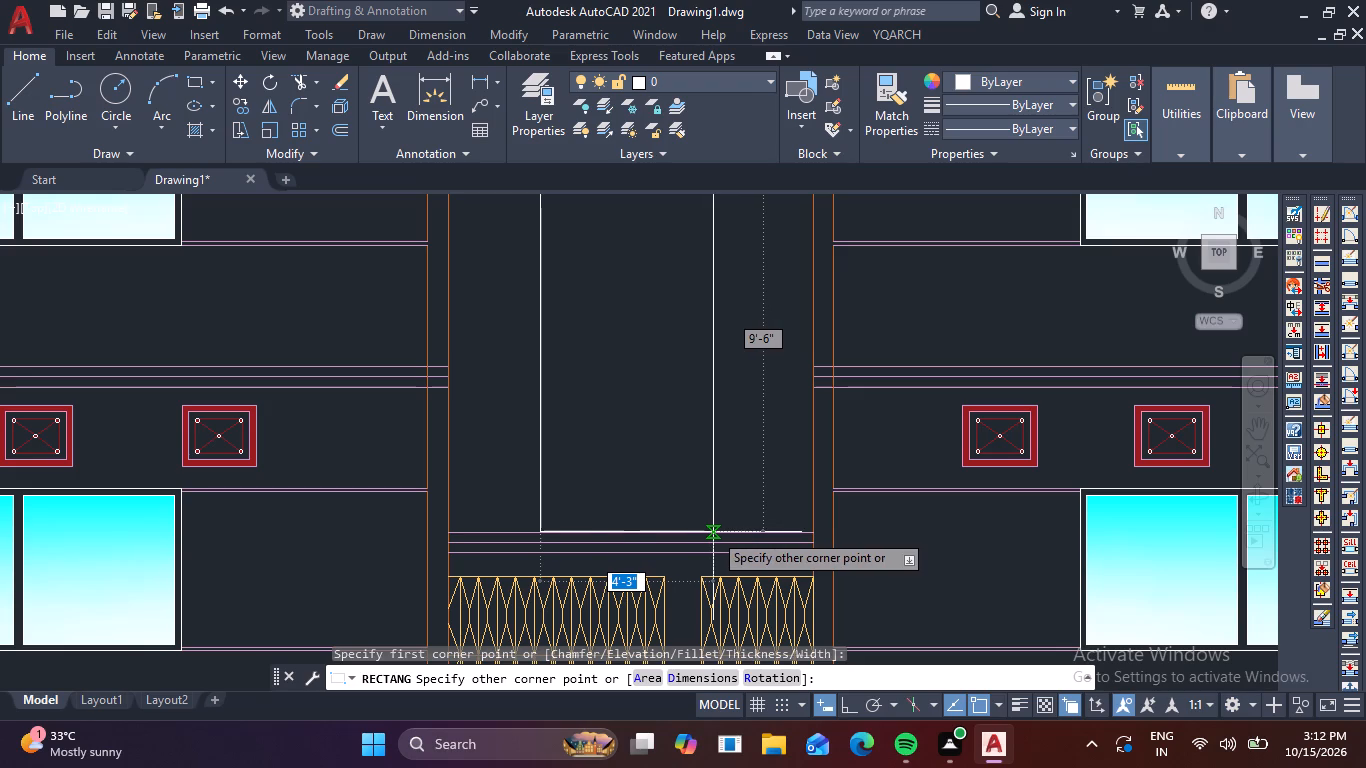
left_click(713, 532)
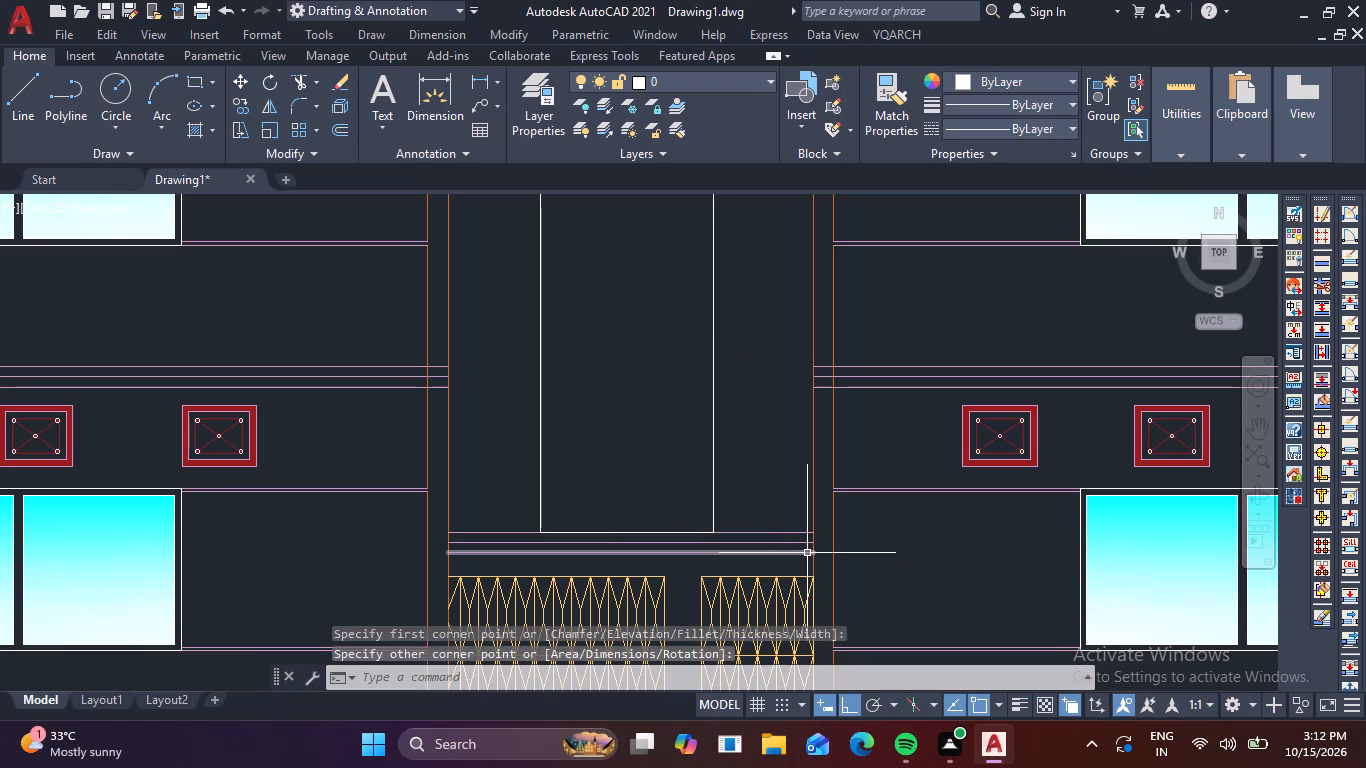
key("Escape")
key("Escape")
Offset the new central-bay rectangle 2" inward to form a frame.
left_click(739, 441)
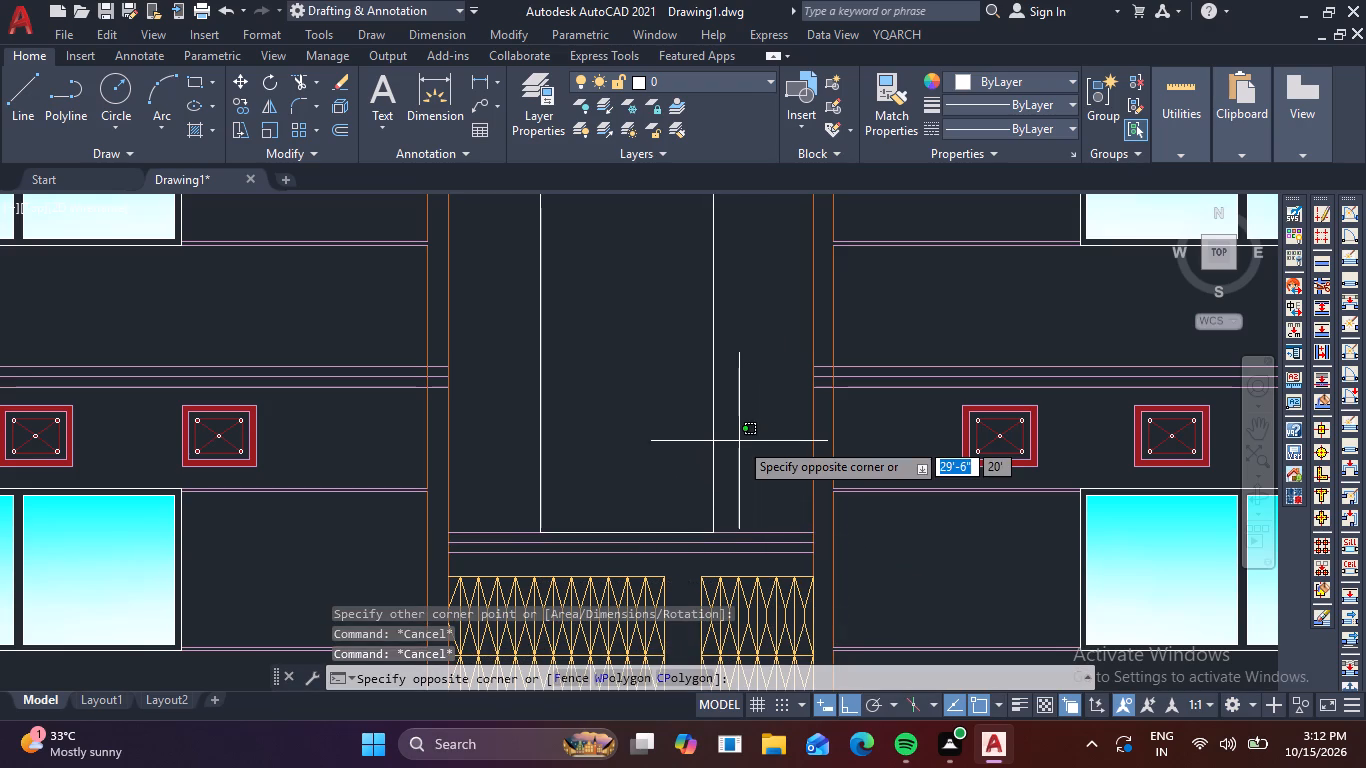
key("Escape")
key("o")
key("Return")
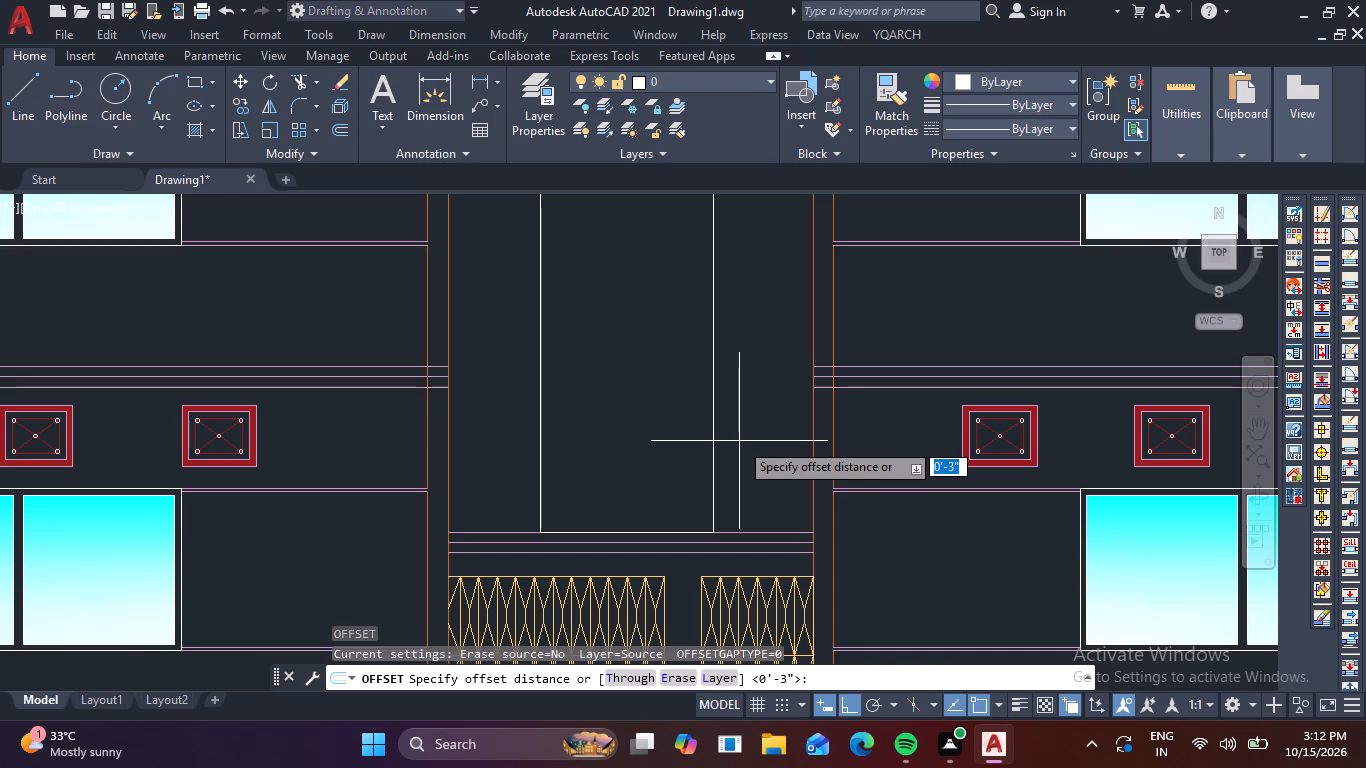
type("2\"")
key("Return")
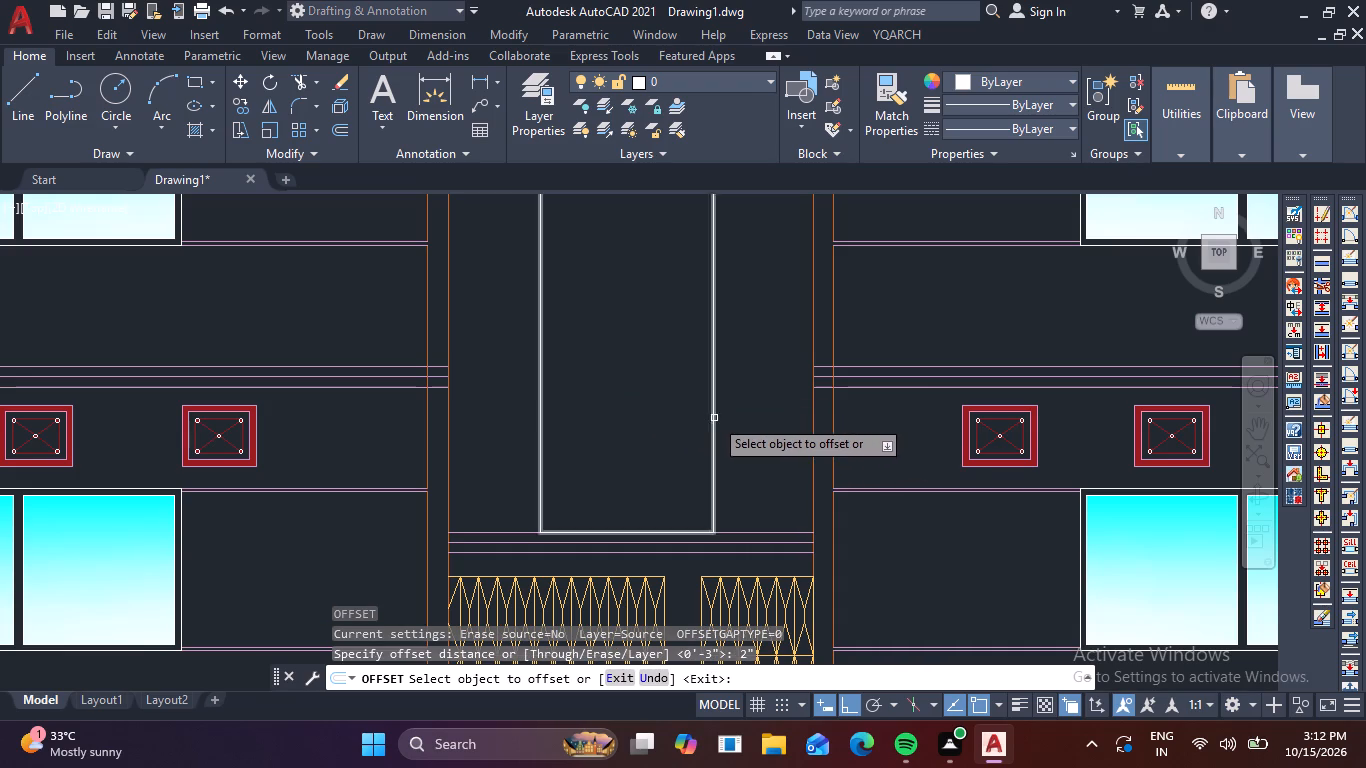
left_click(714, 414)
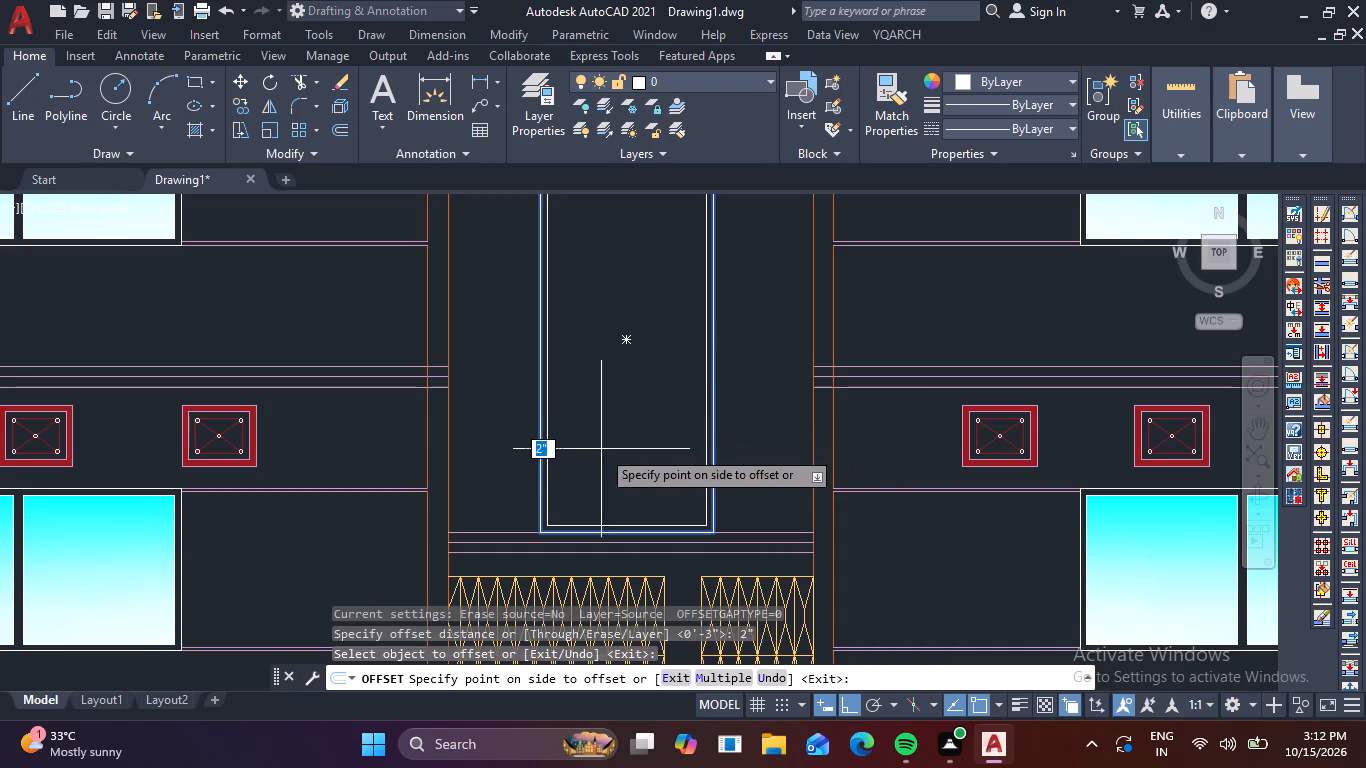
left_click(601, 449)
scroll(551, 485, "down", 2)
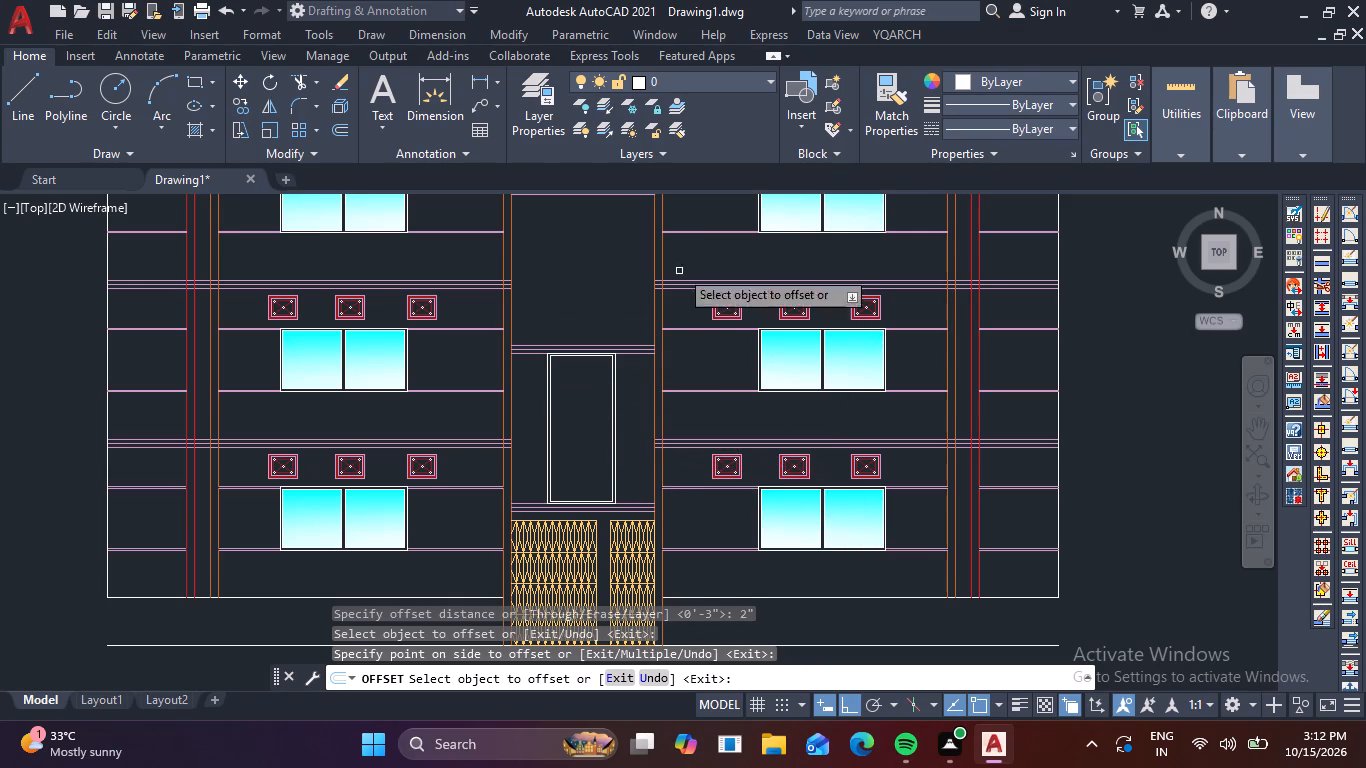
key("Escape")
Start a hatch for the framed panel, trying the ANSI38 pattern and setting the hatch colour to Cyan.
type("h")
key("space")
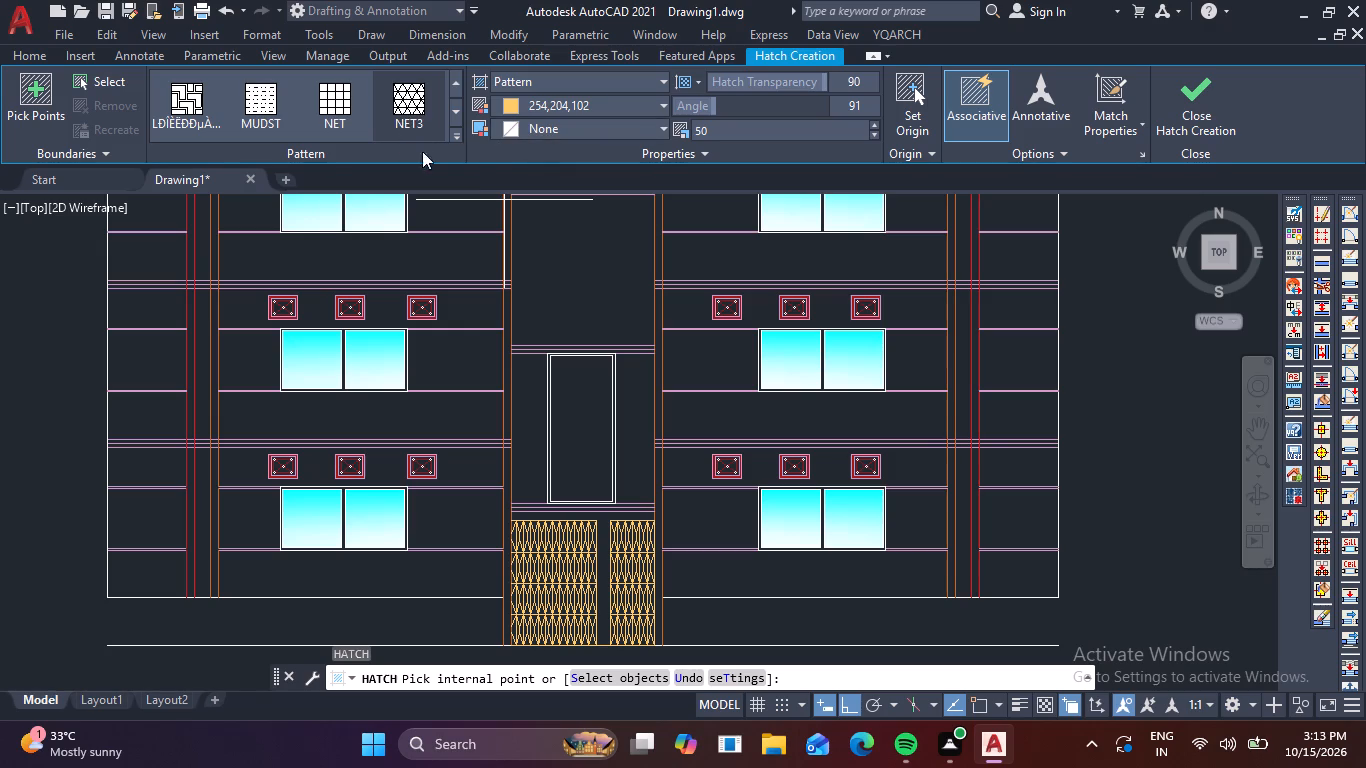
left_click(458, 131)
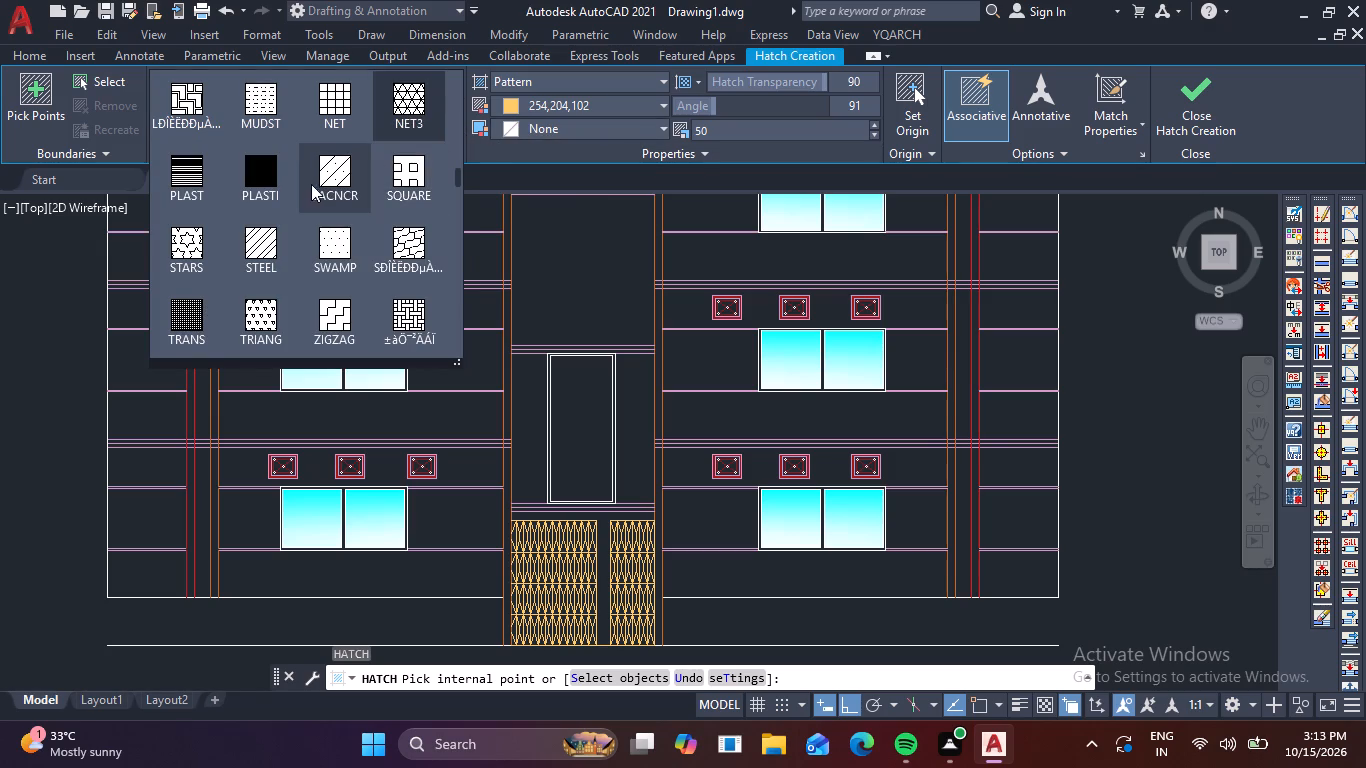
scroll(303, 188, "up", 5)
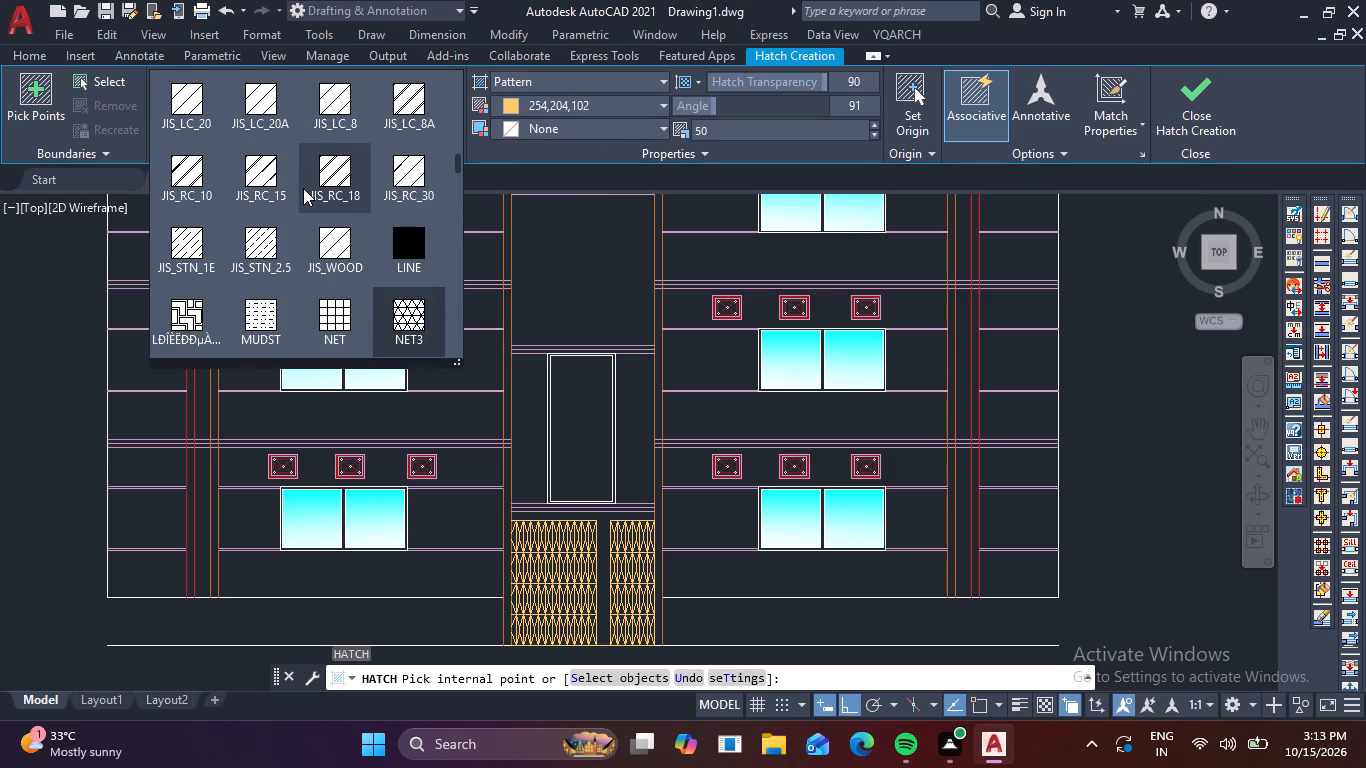
scroll(303, 188, "up", 18)
scroll(303, 188, "up", 5)
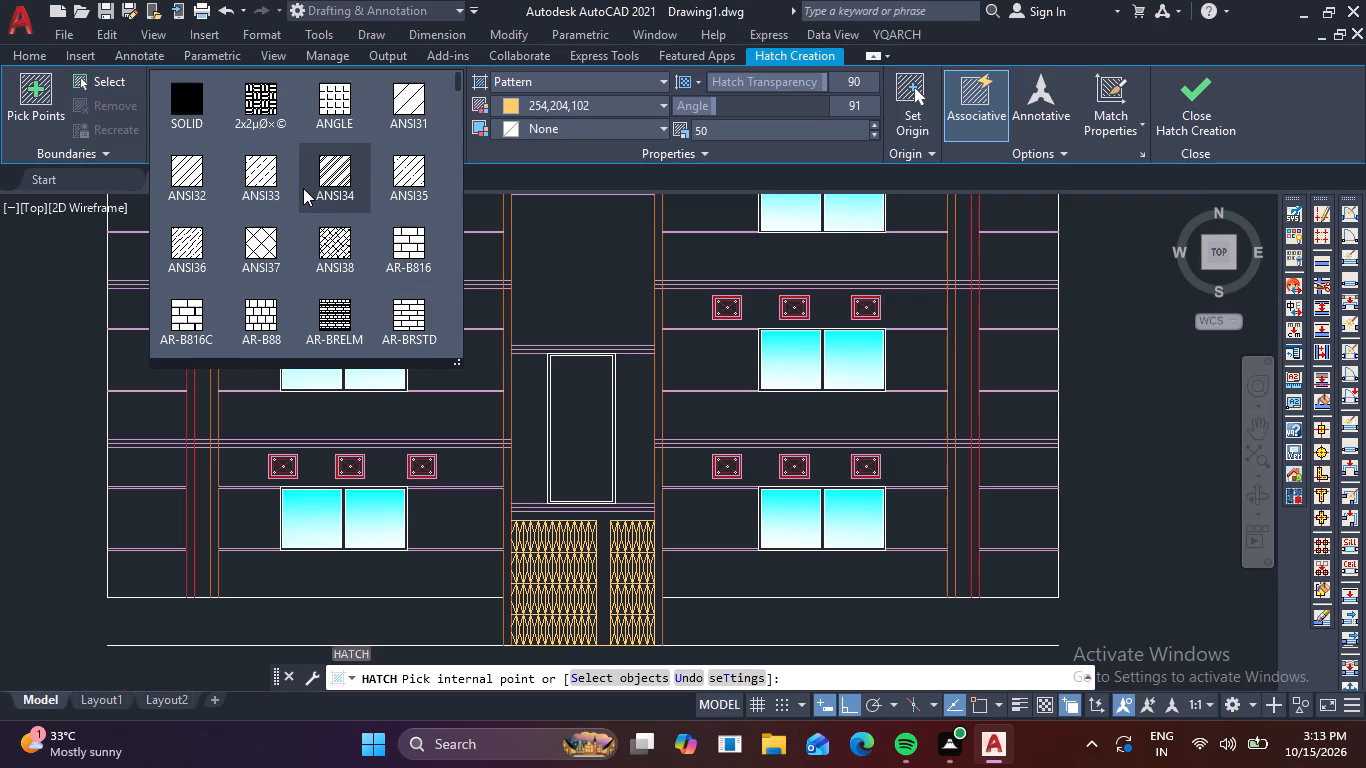
scroll(303, 188, "up", 16)
left_click(356, 222)
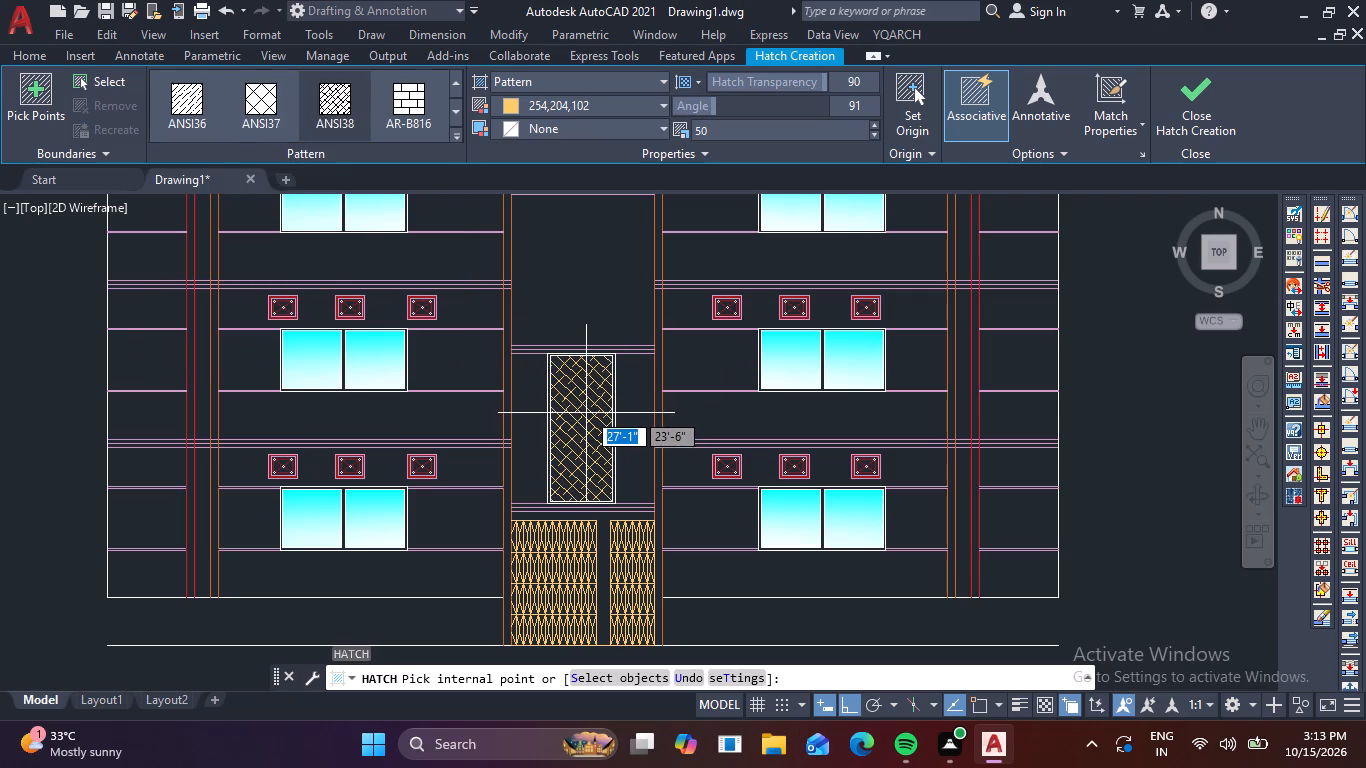
left_click(668, 102)
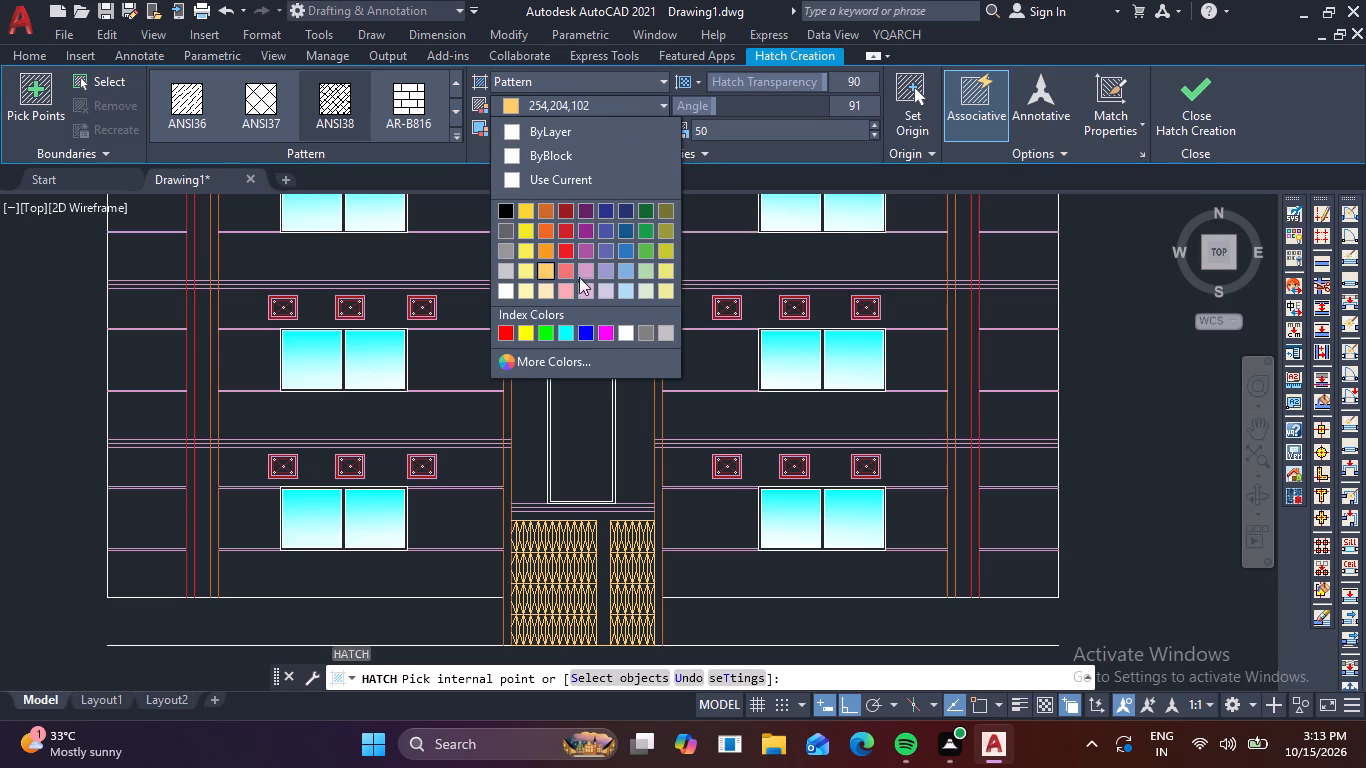
left_click(568, 329)
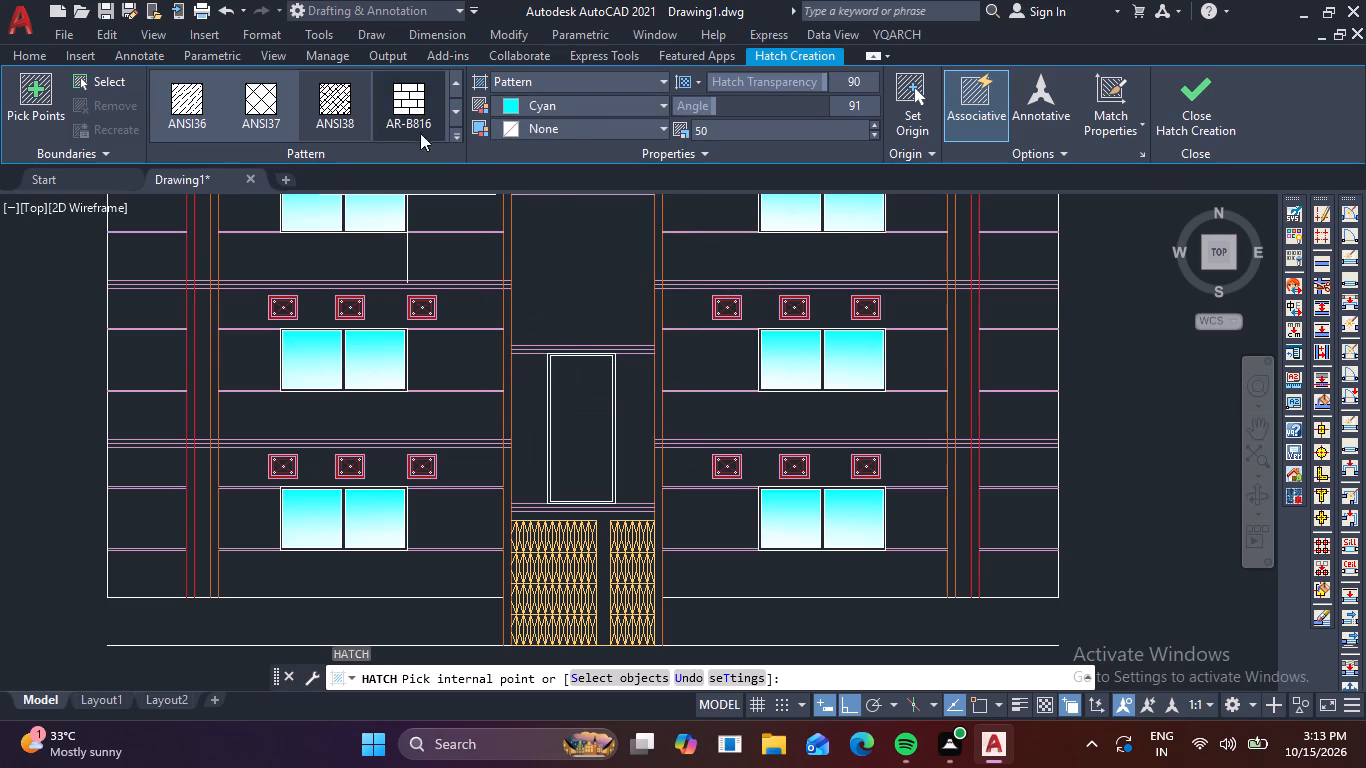
Switch the hatch pattern to DOLMIT.
left_click(456, 136)
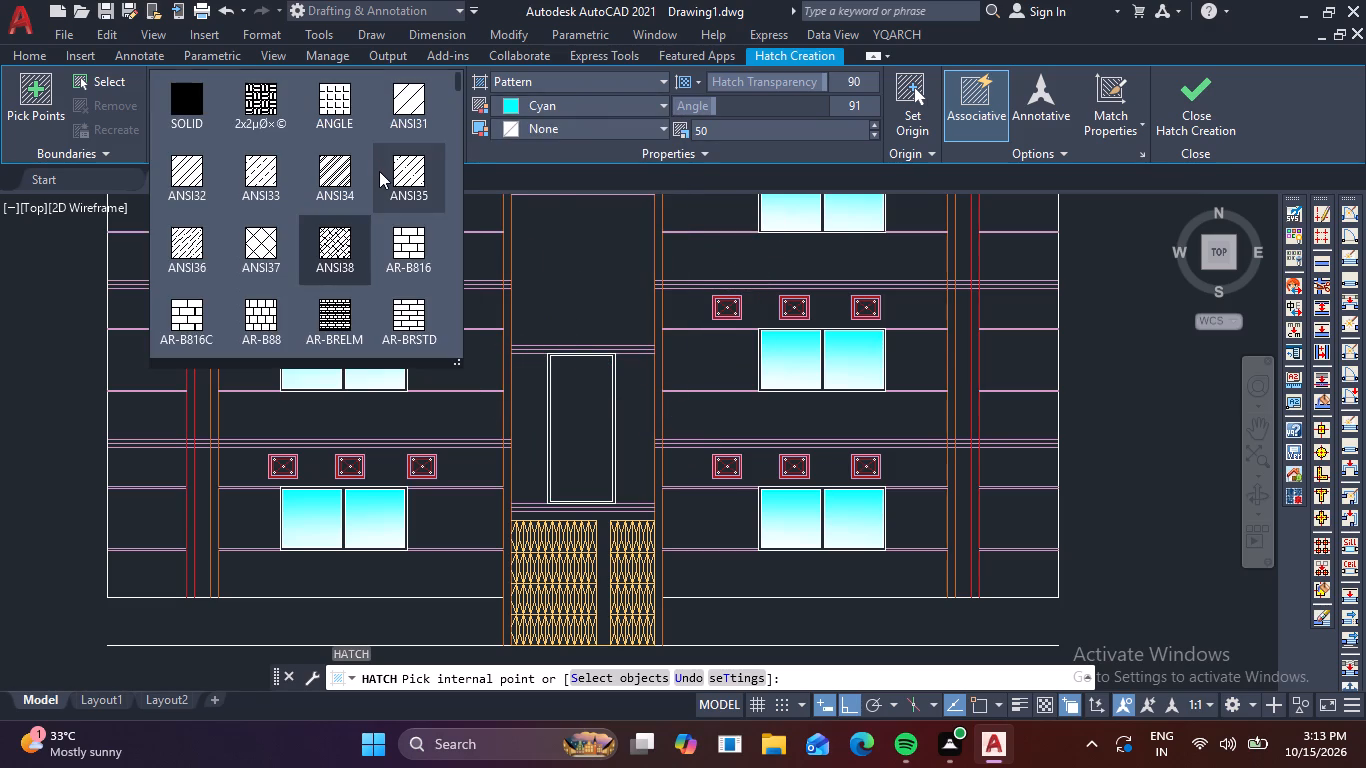
scroll(380, 171, "down", 1)
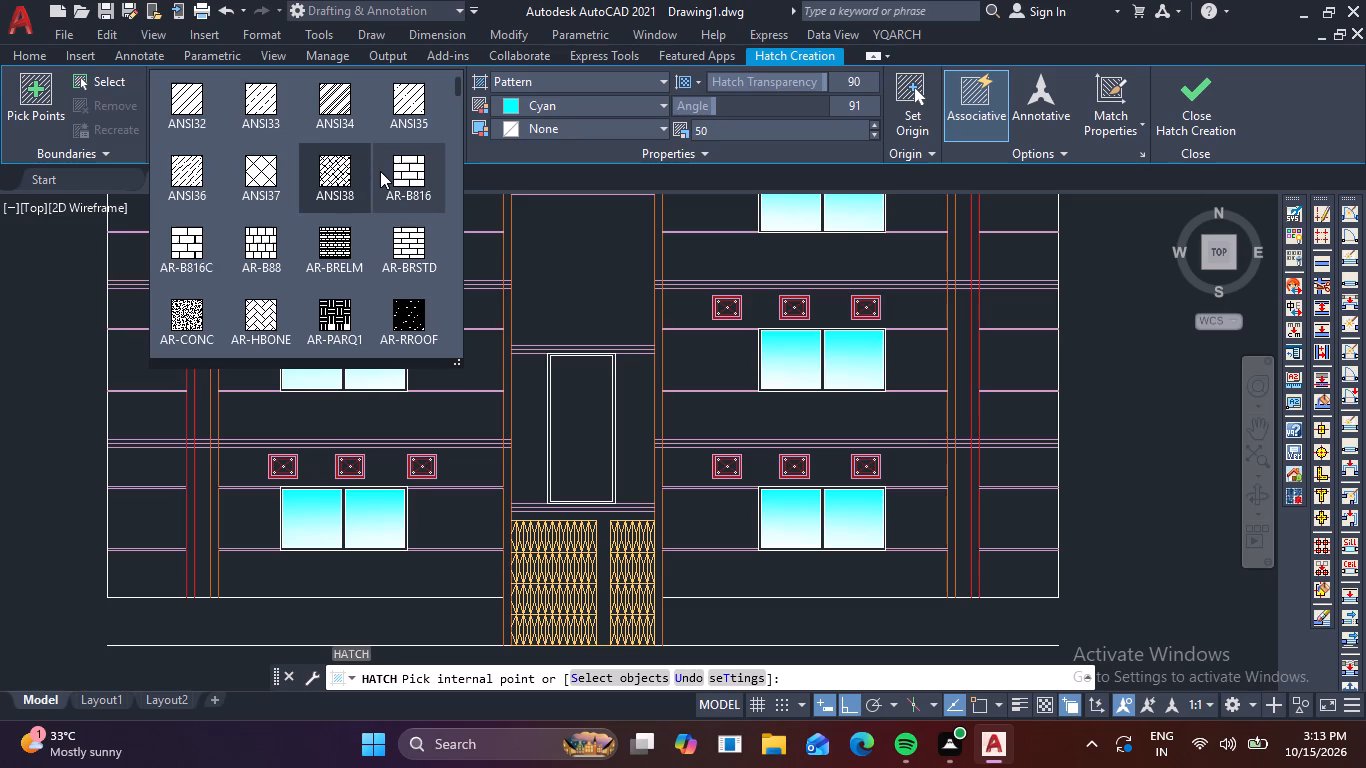
scroll(380, 171, "down", 2)
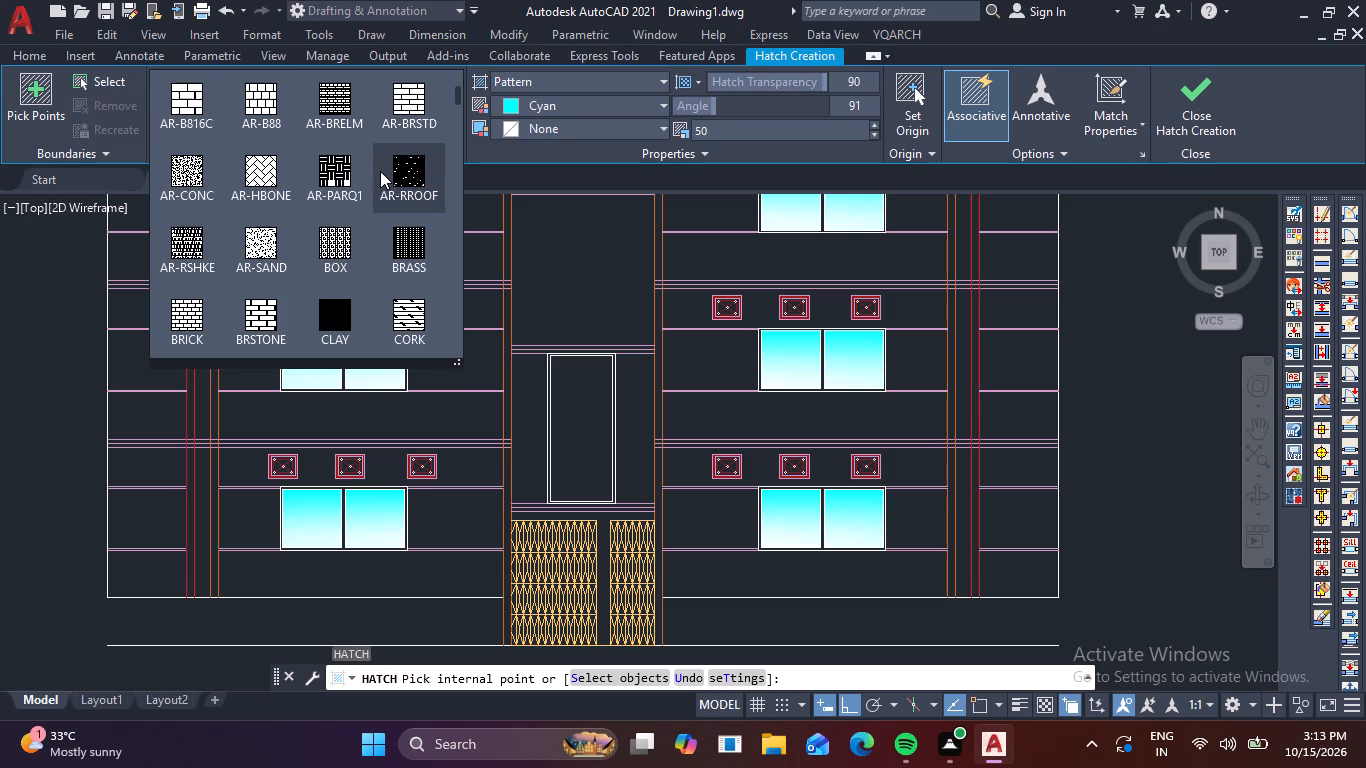
scroll(380, 171, "down", 2)
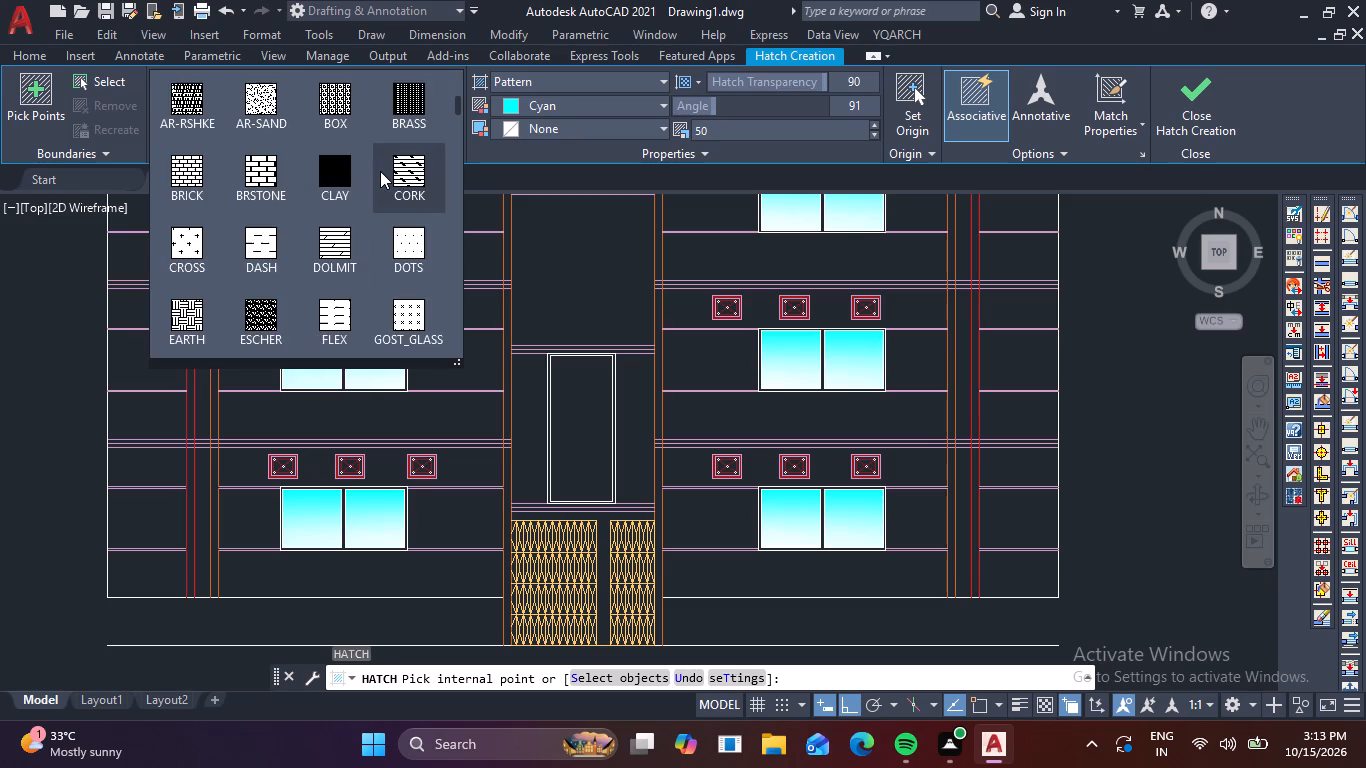
left_click(330, 235)
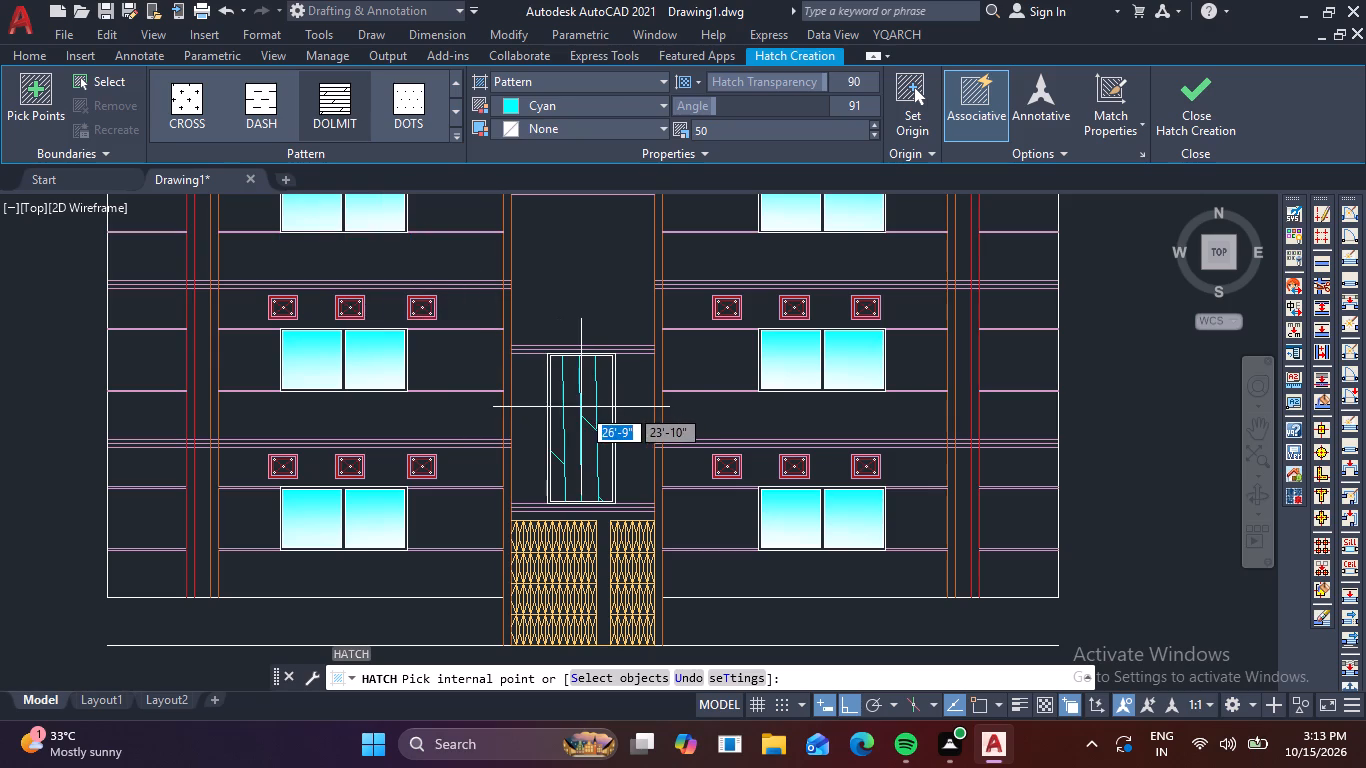
Set the hatch scale to 1 and apply the hatch inside the inner rectangle of the central bay.
left_click(734, 127)
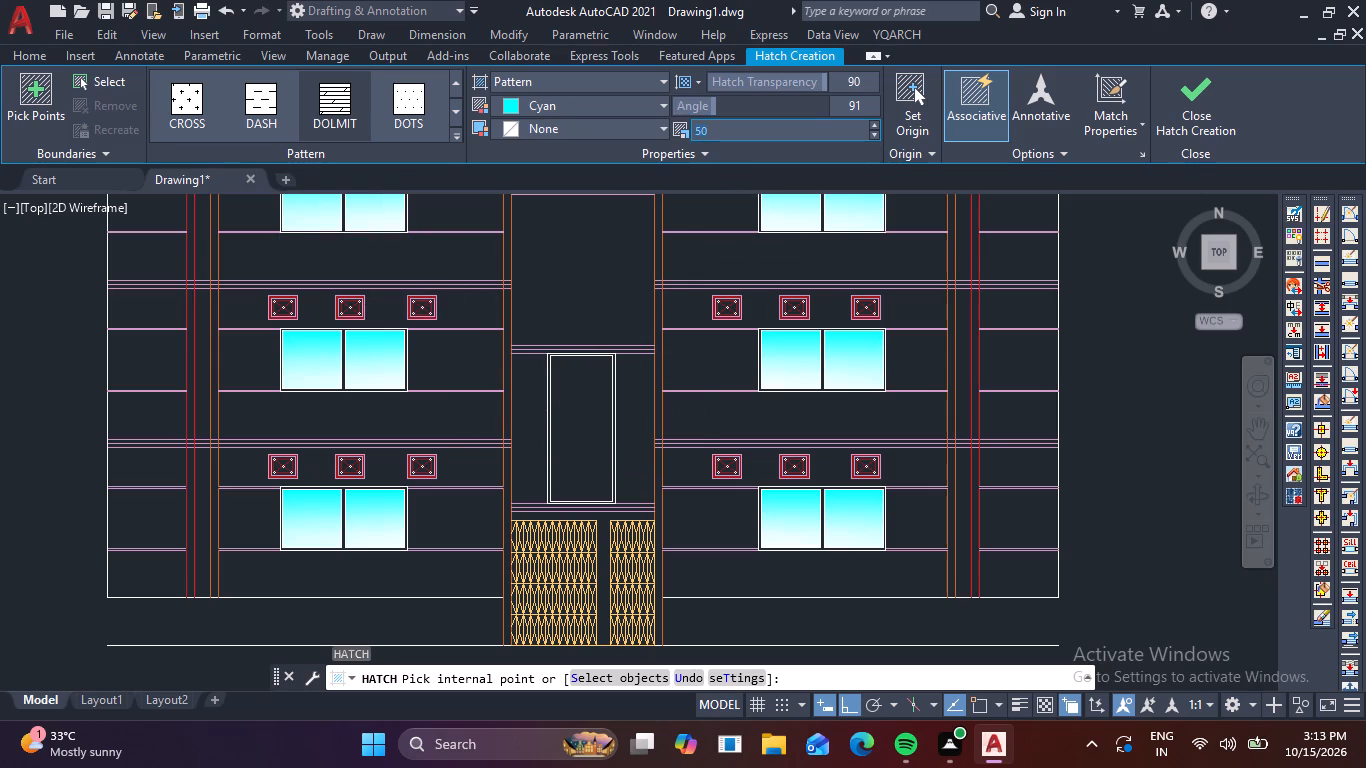
key("1")
key("space")
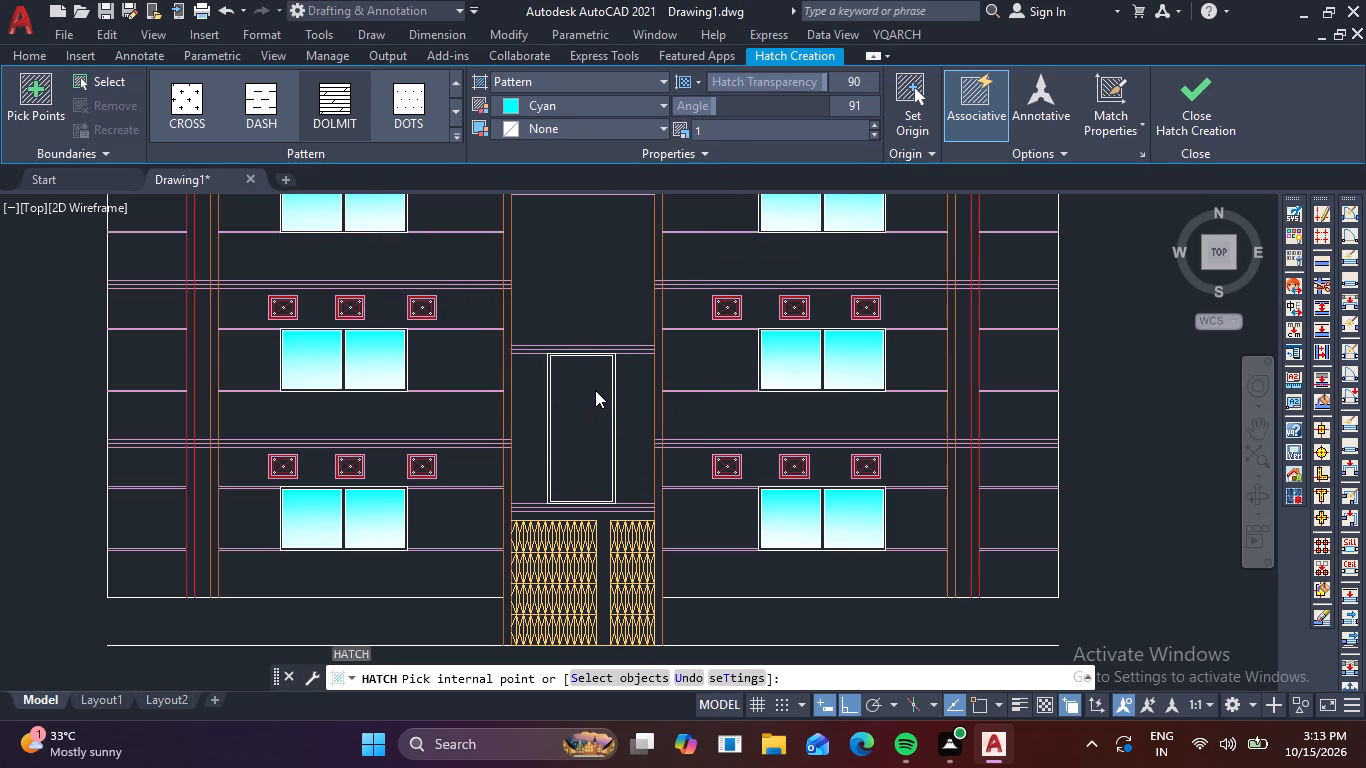
key("Return")
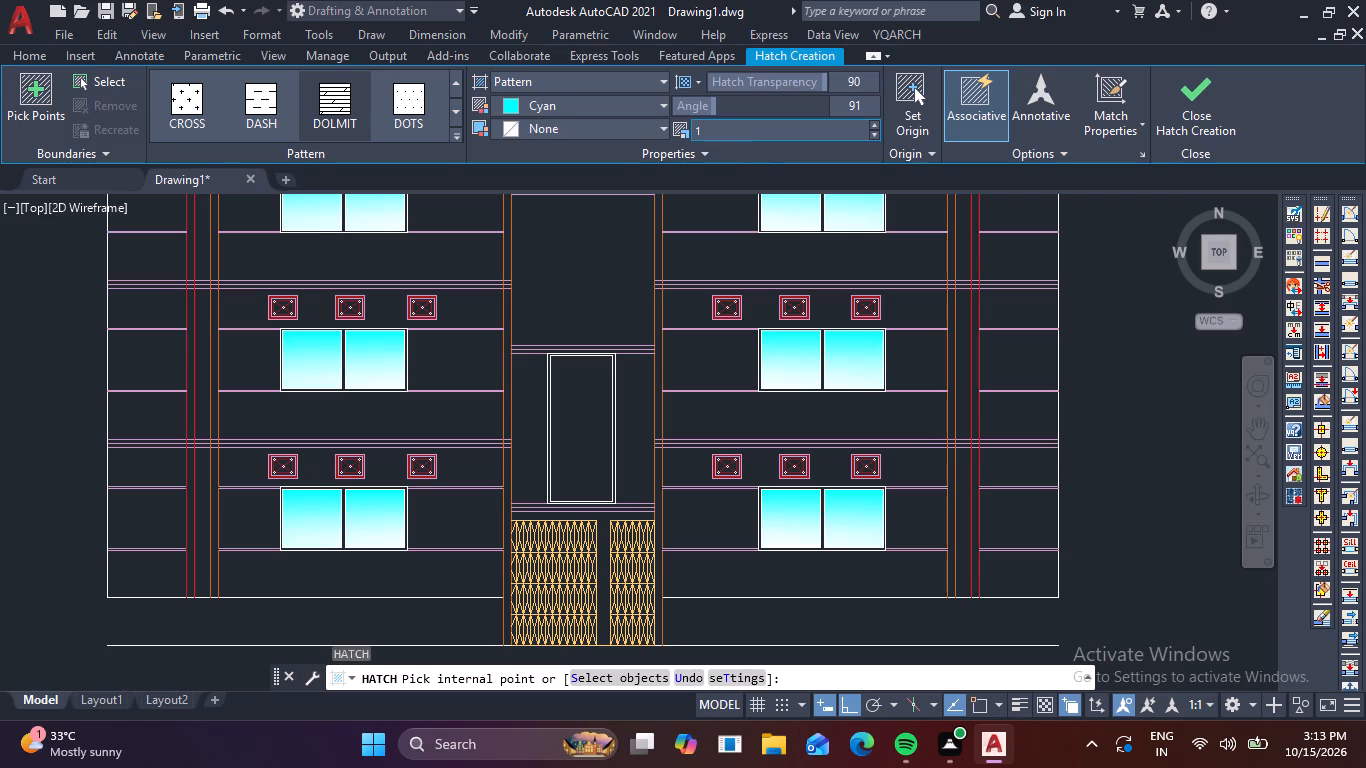
left_click(722, 134)
key("Return")
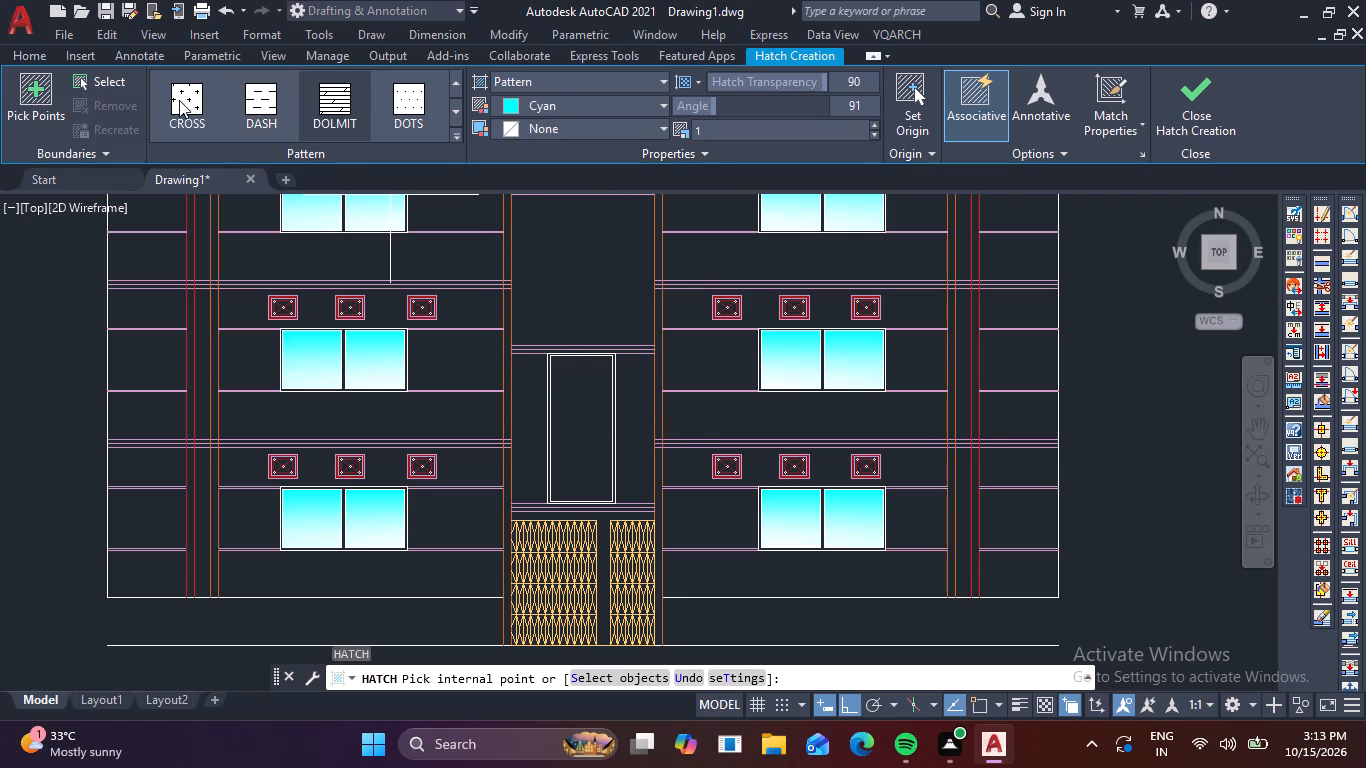
left_click(337, 99)
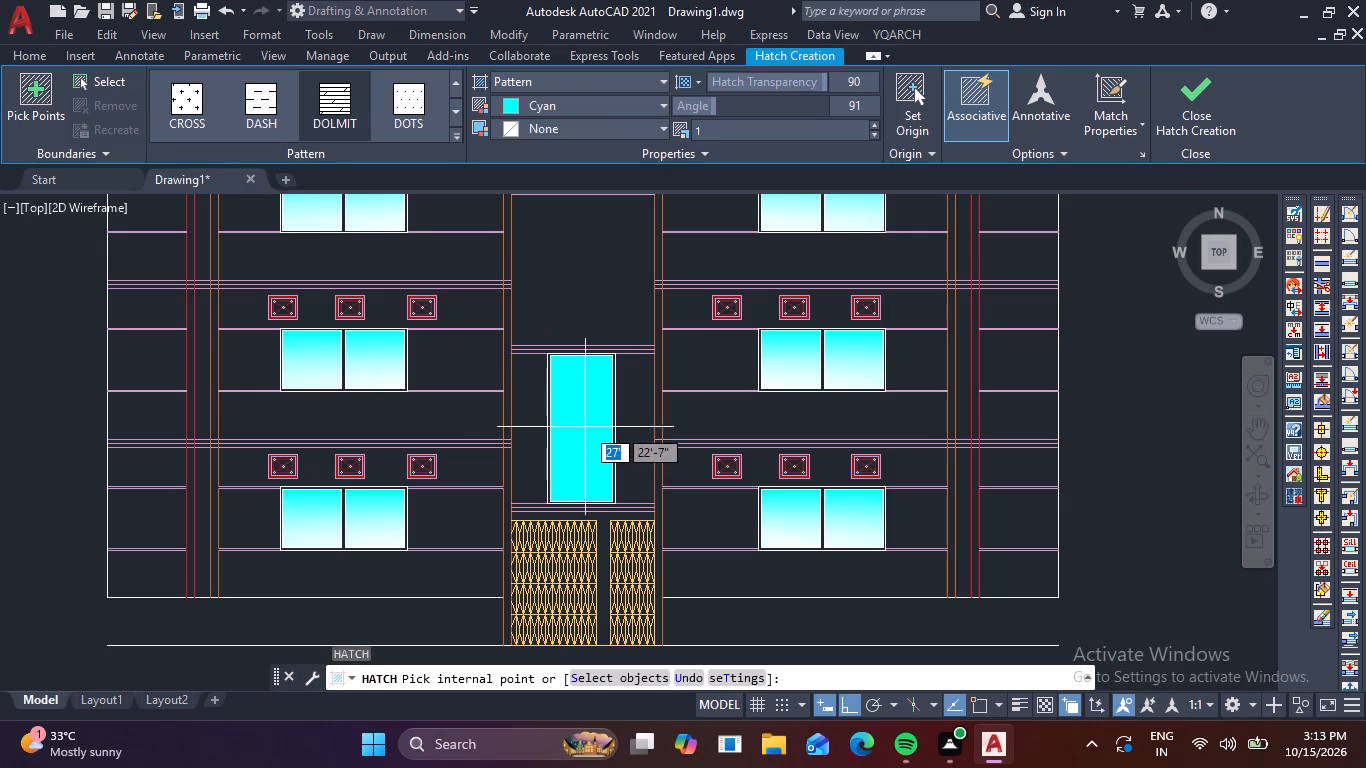
scroll(584, 421, "up", 1)
left_click(582, 417)
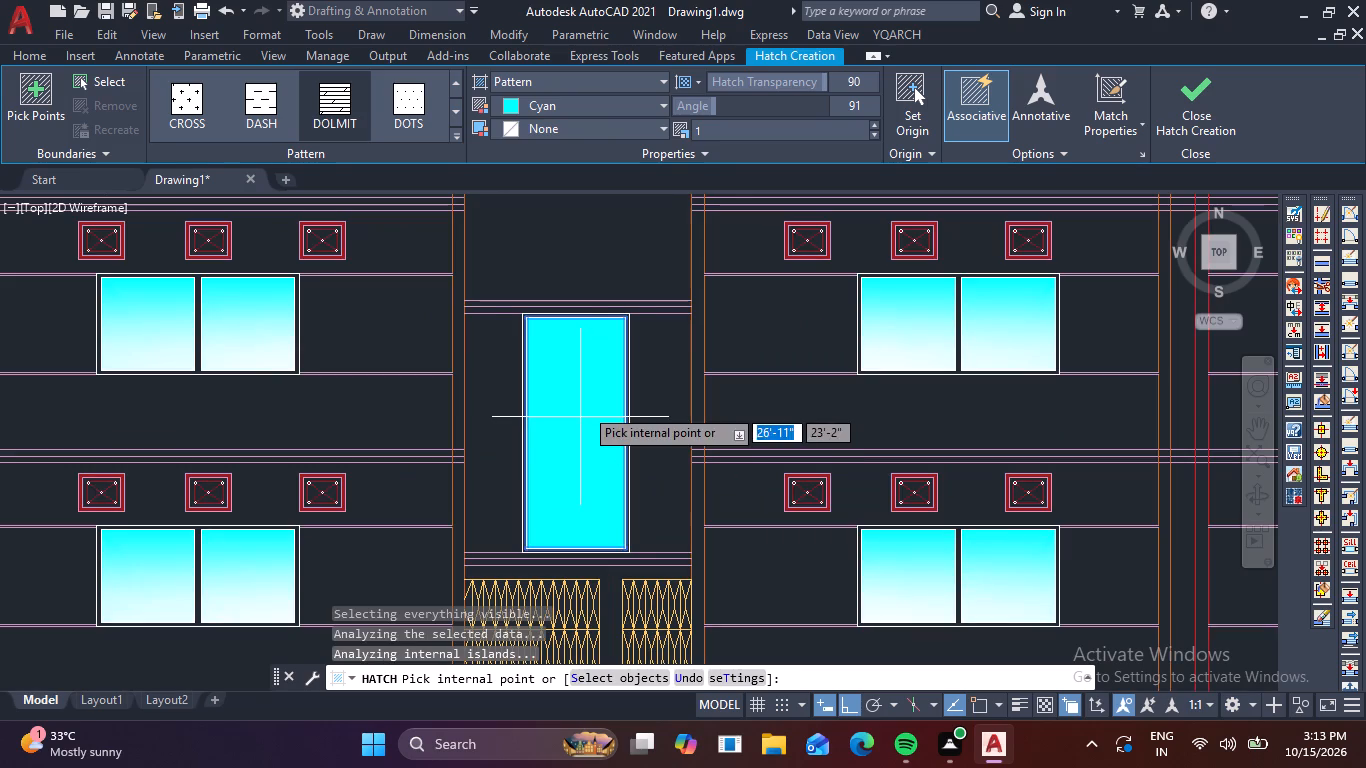
Set the DOLMIT hatch scale to 10 and finish the hatch in the central-bay panel.
left_click(718, 127)
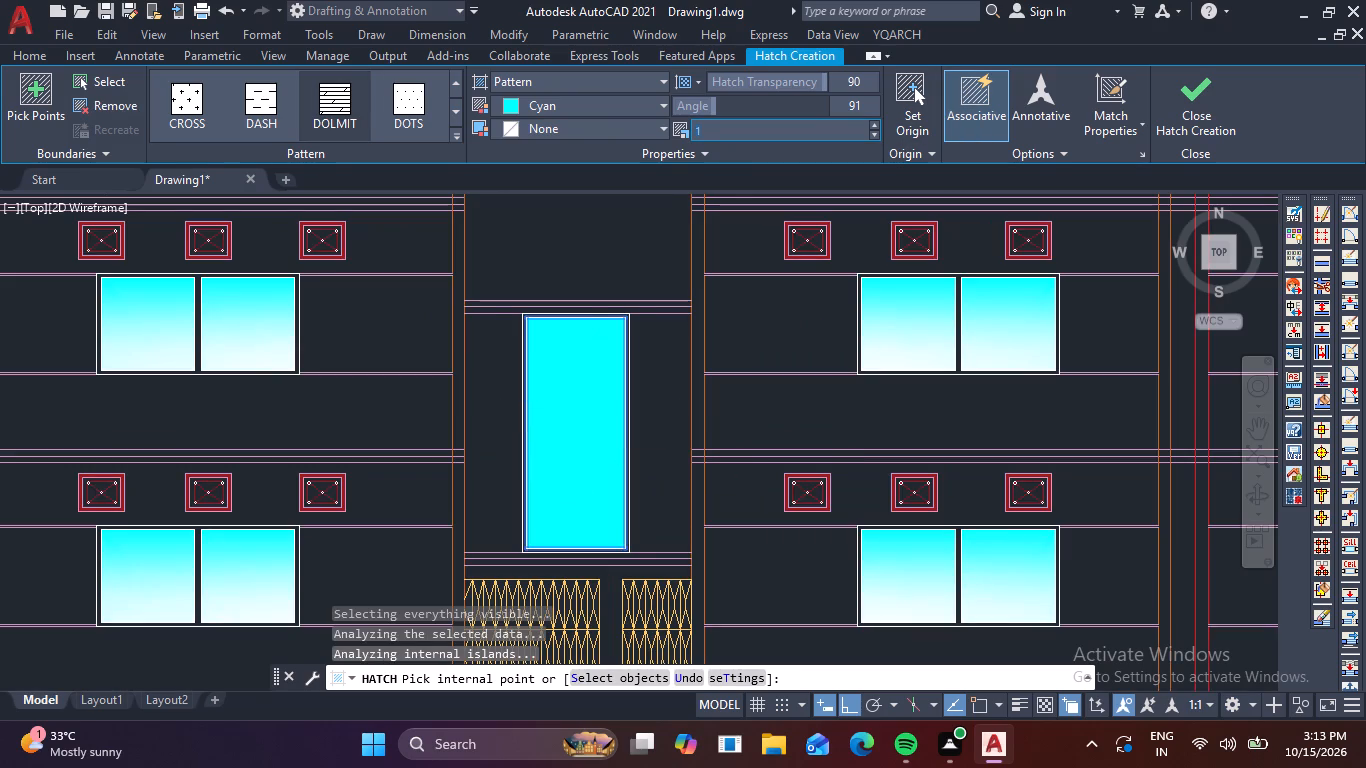
type("19")
key("BackSpace")
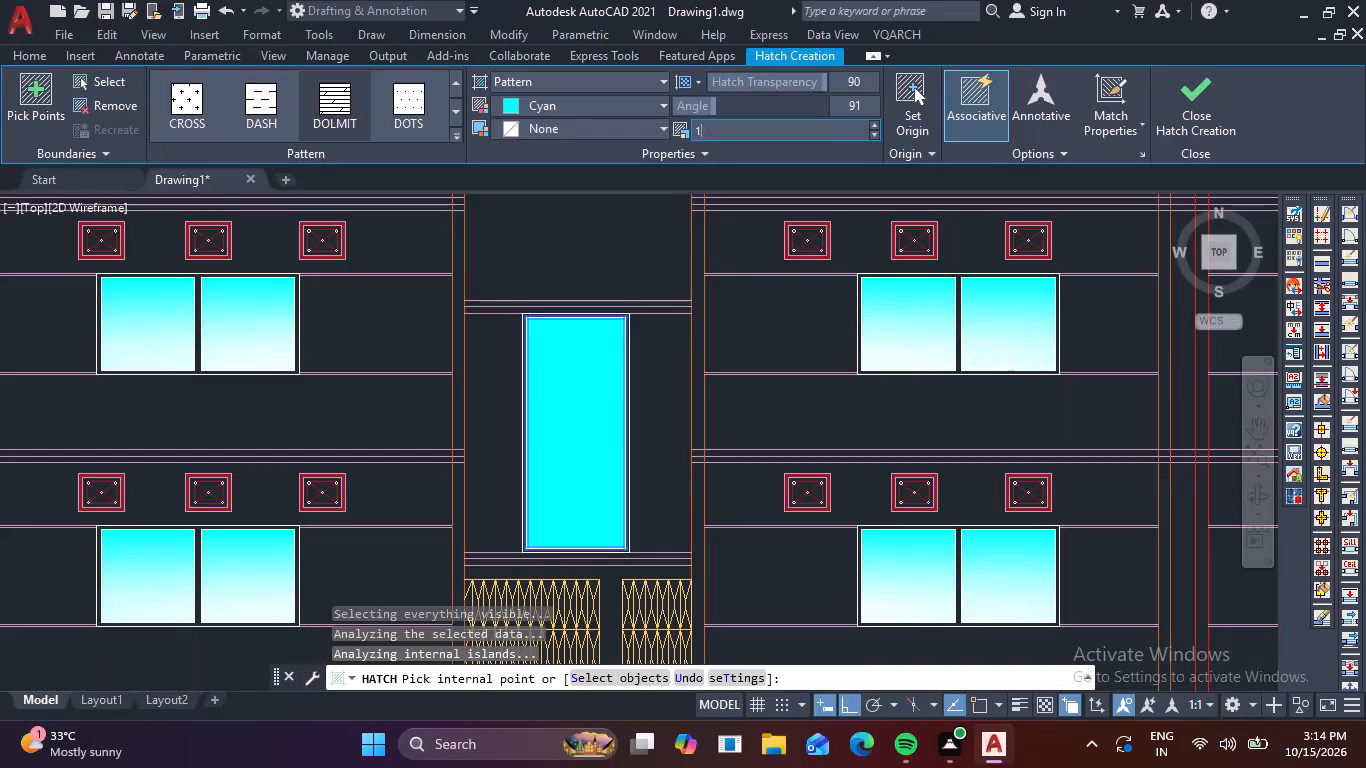
key("0")
key("Return")
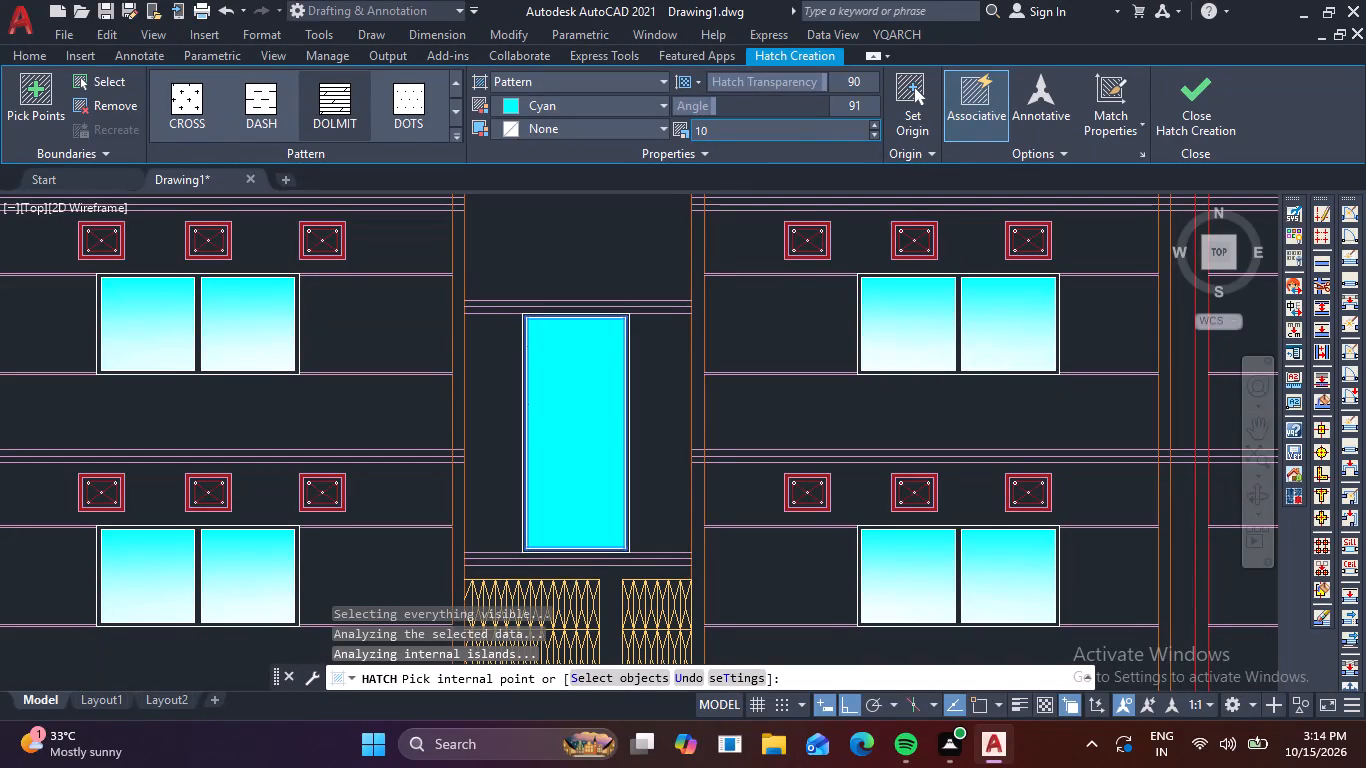
left_click(1226, 107)
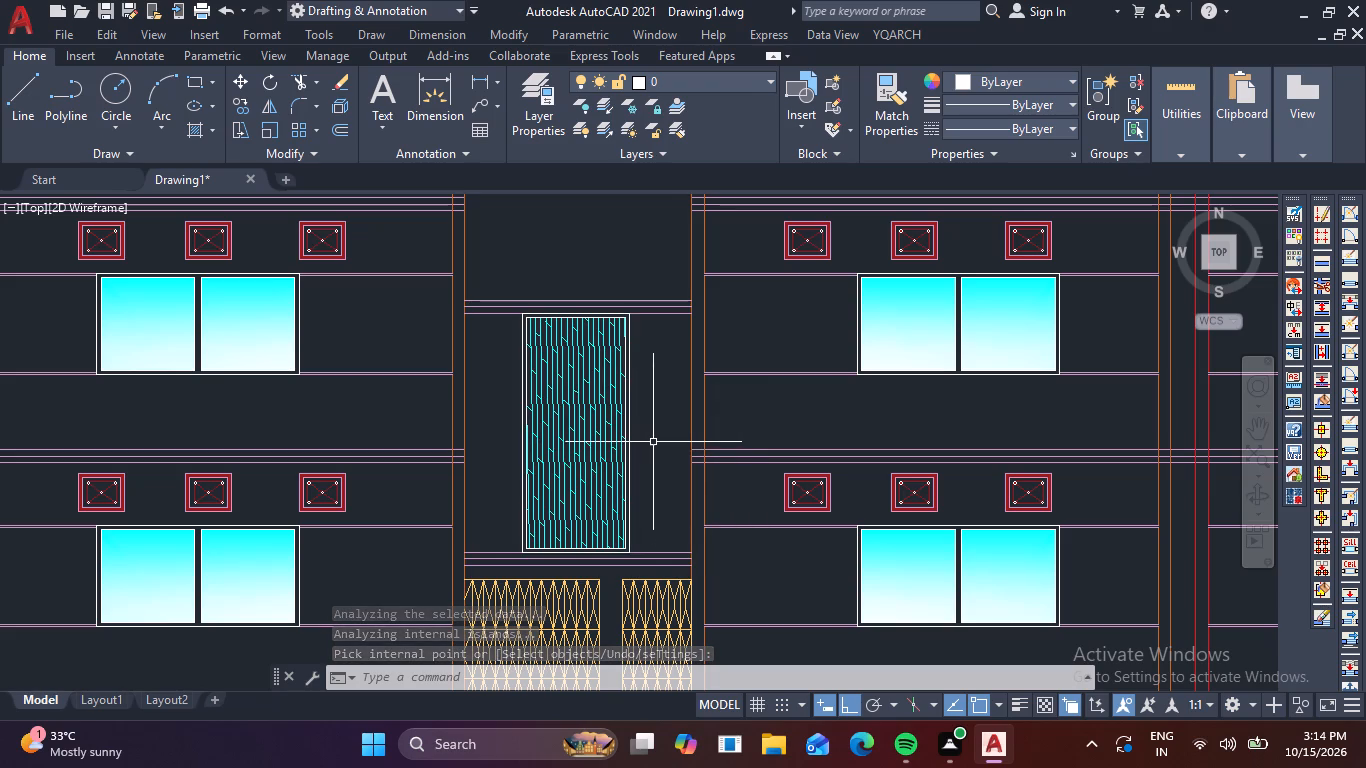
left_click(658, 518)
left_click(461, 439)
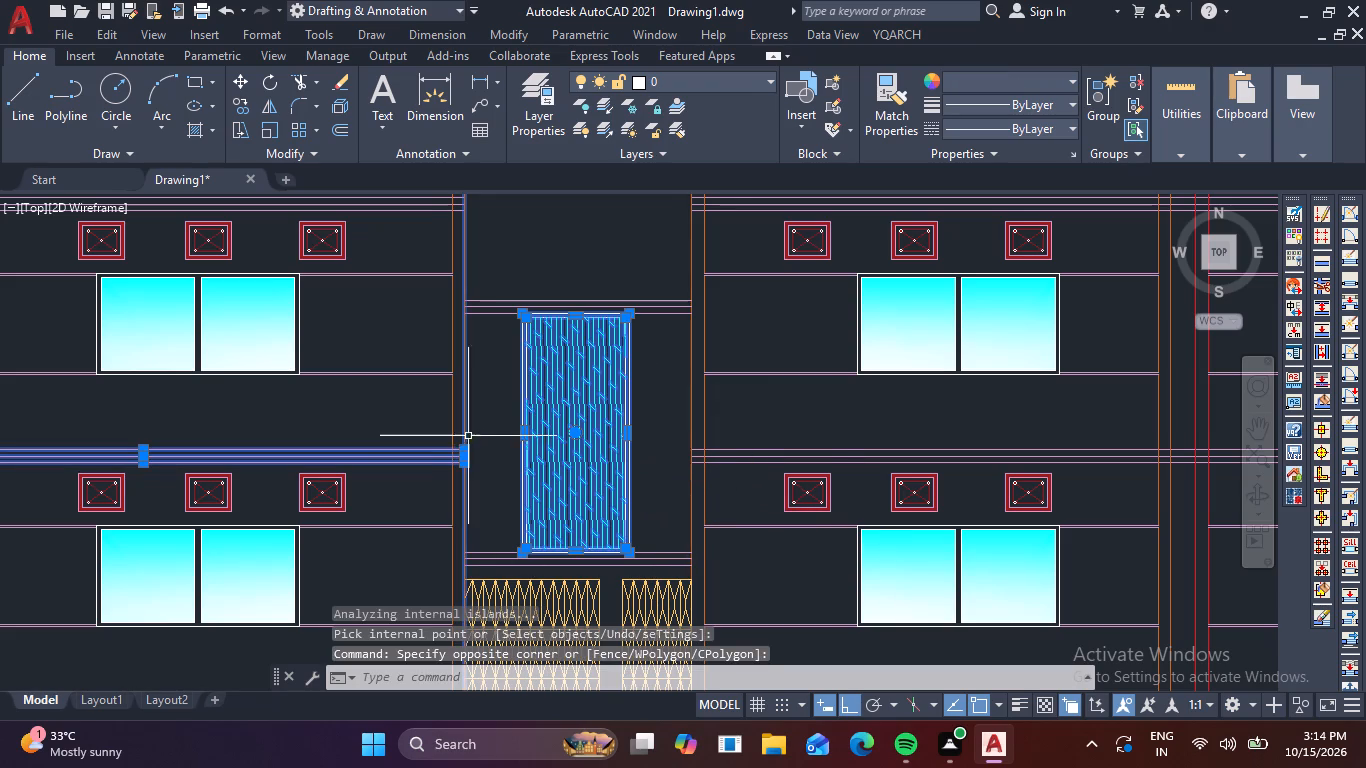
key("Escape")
Copy the framed, hatched panel upward into each of the four central-bay floors above, using the three-line bands as reference points.
left_click(658, 453)
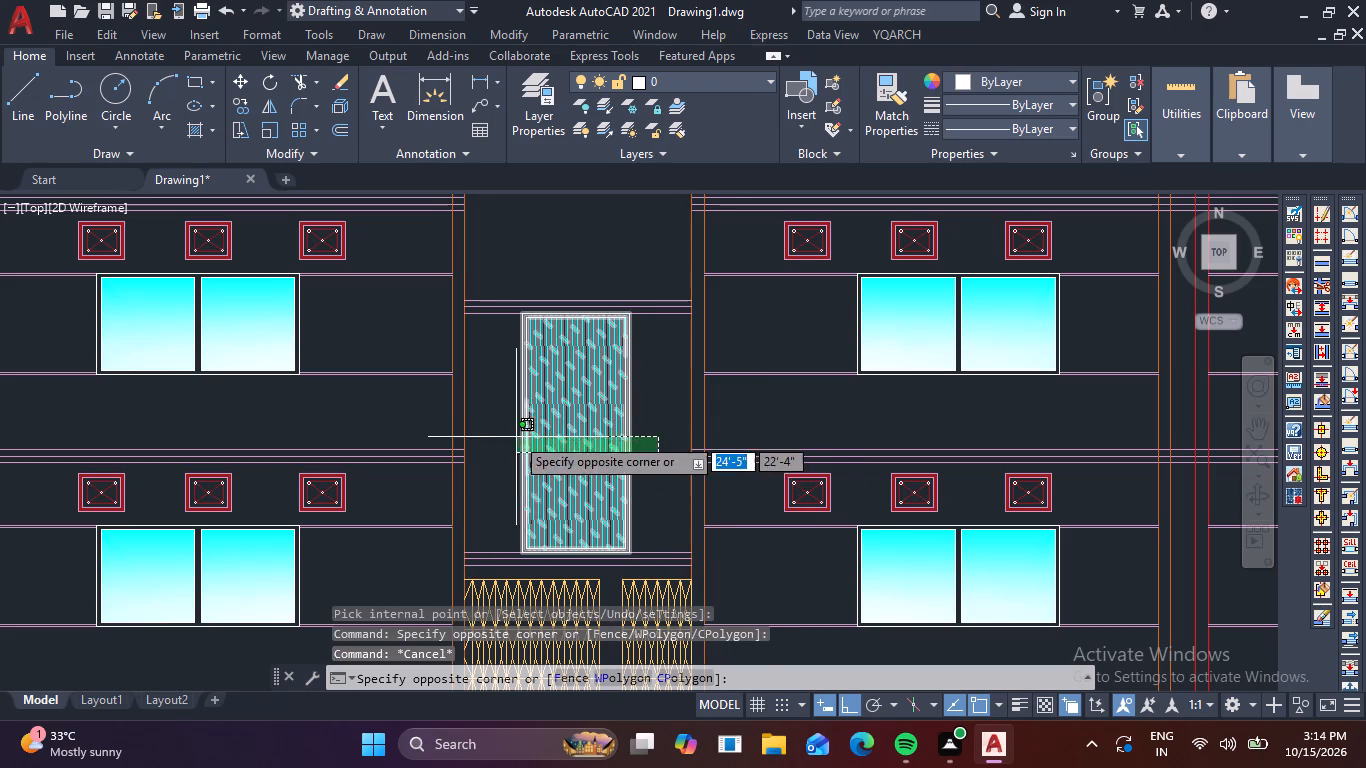
left_click(491, 423)
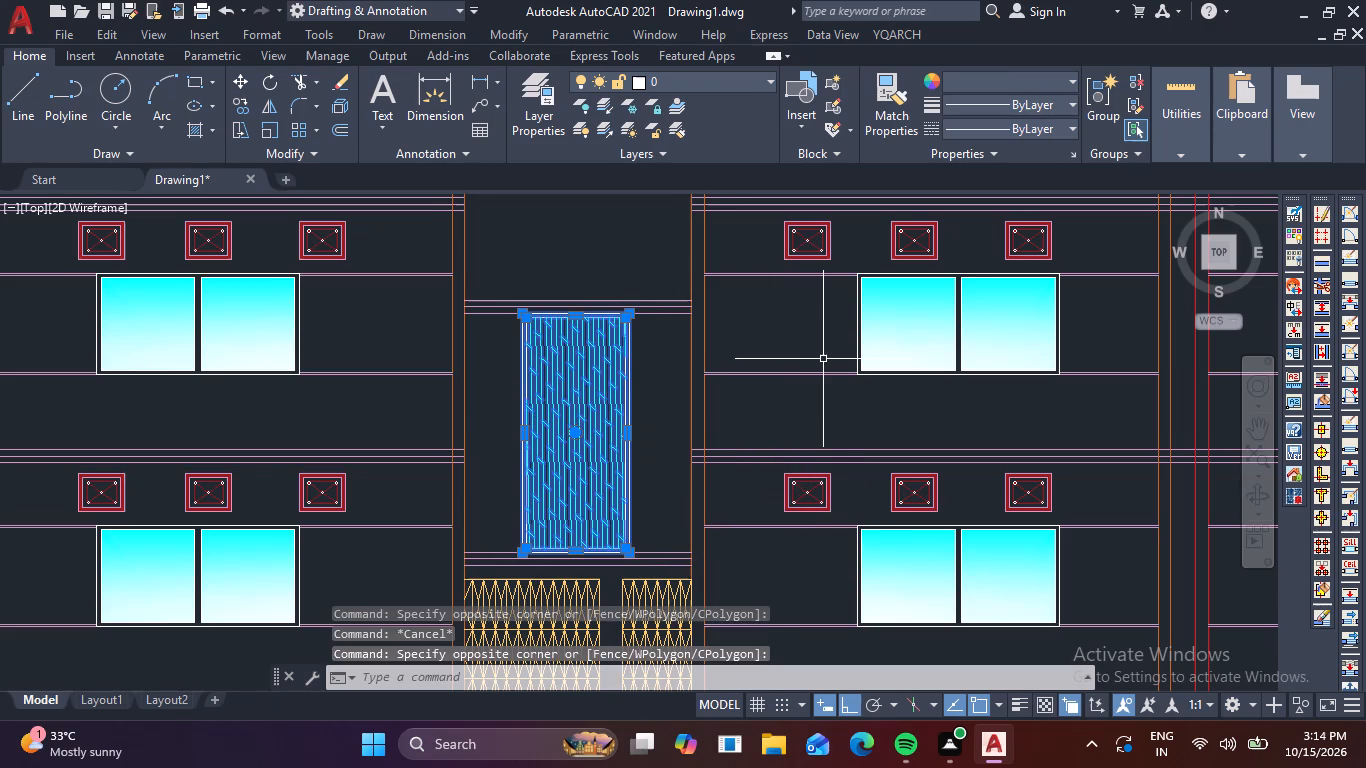
type("co")
key("space")
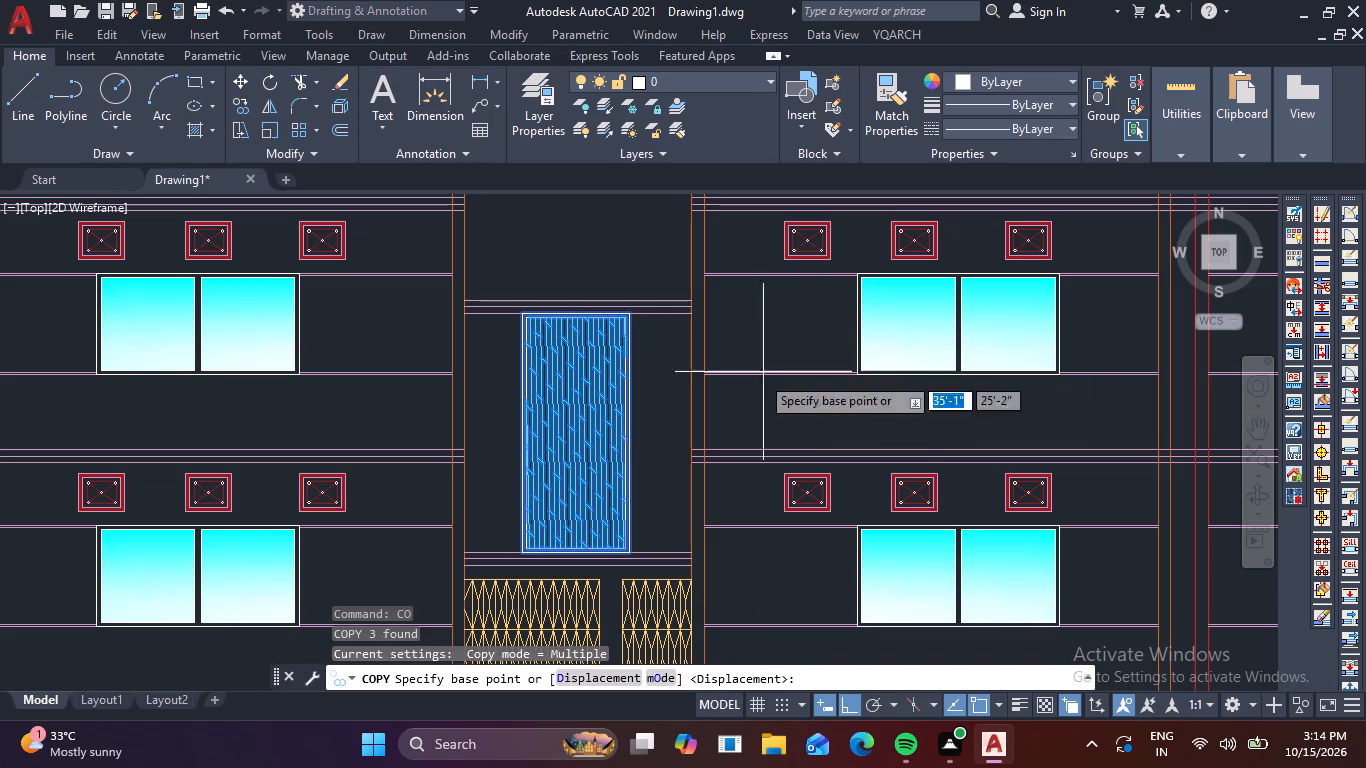
left_click(692, 550)
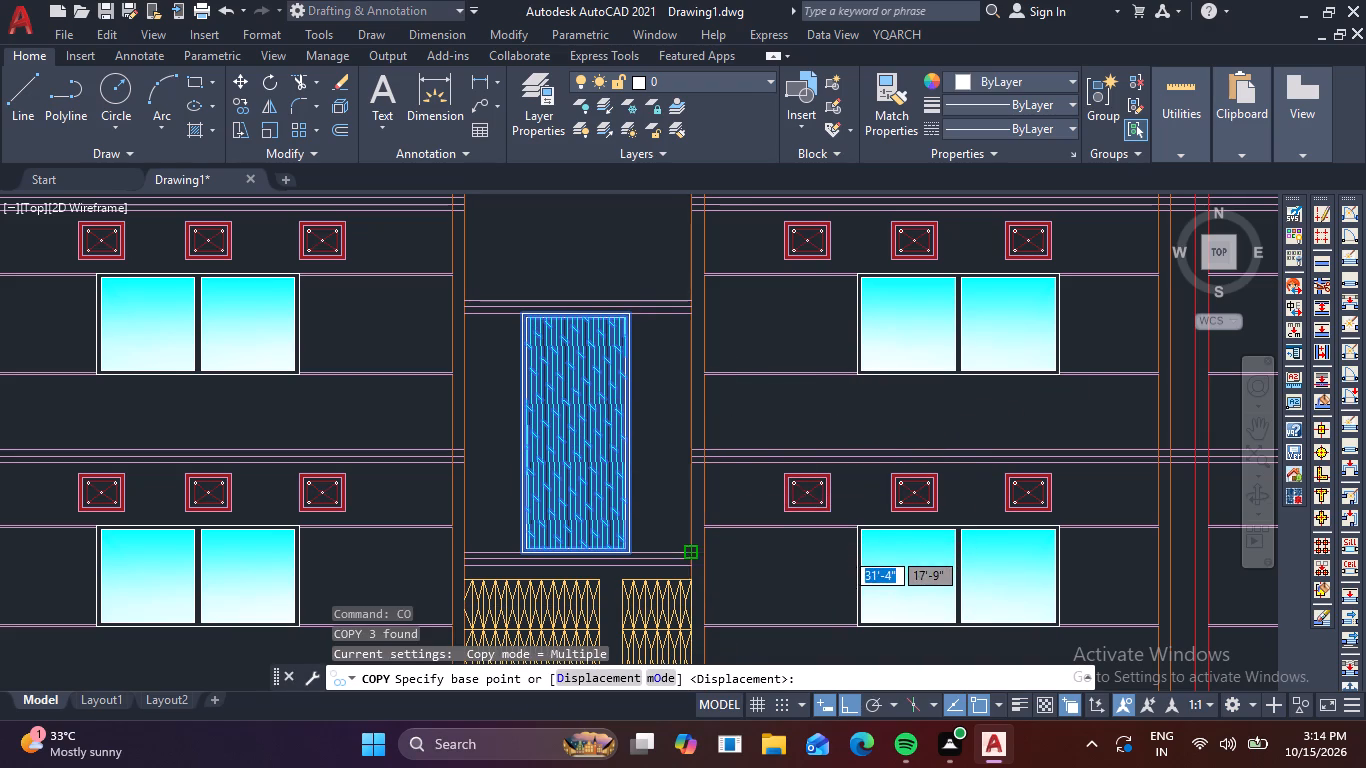
left_click(692, 301)
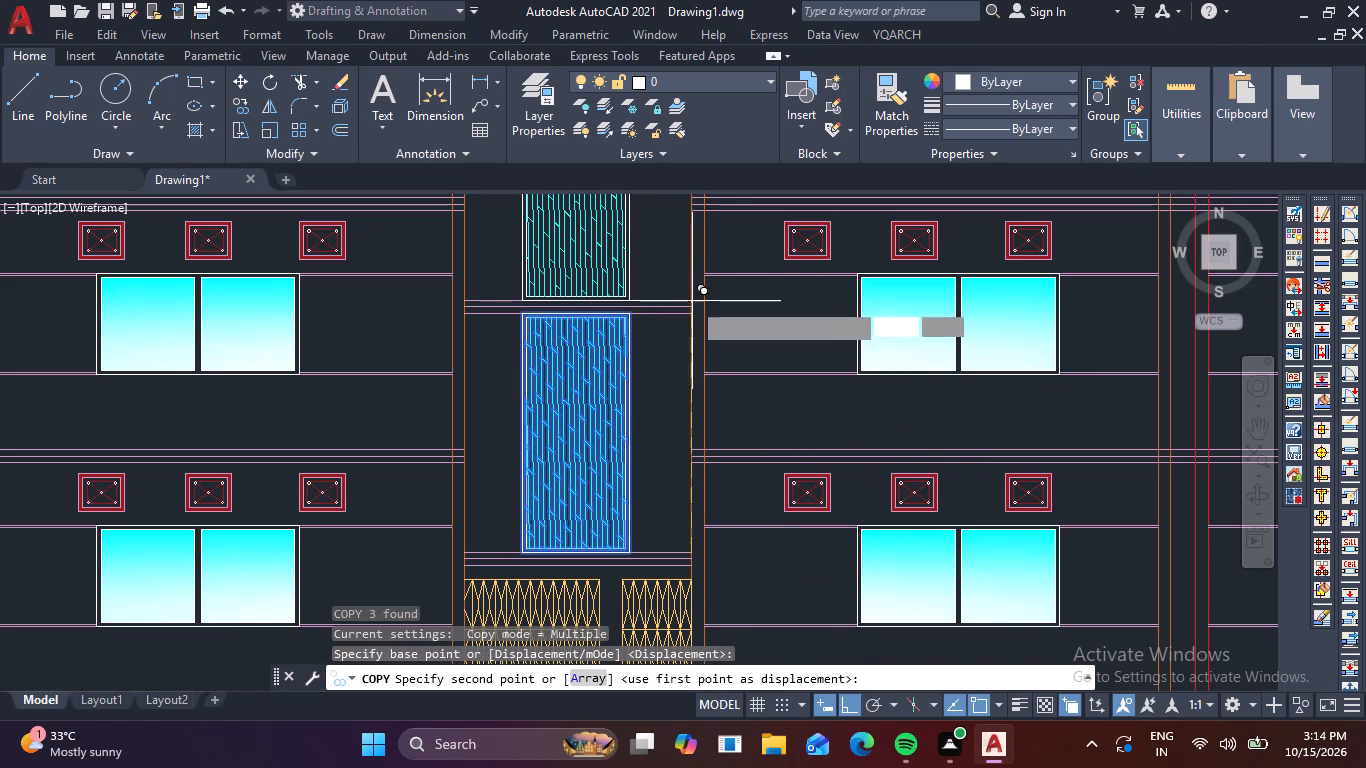
middle_click_drag(669, 258, 648, 707)
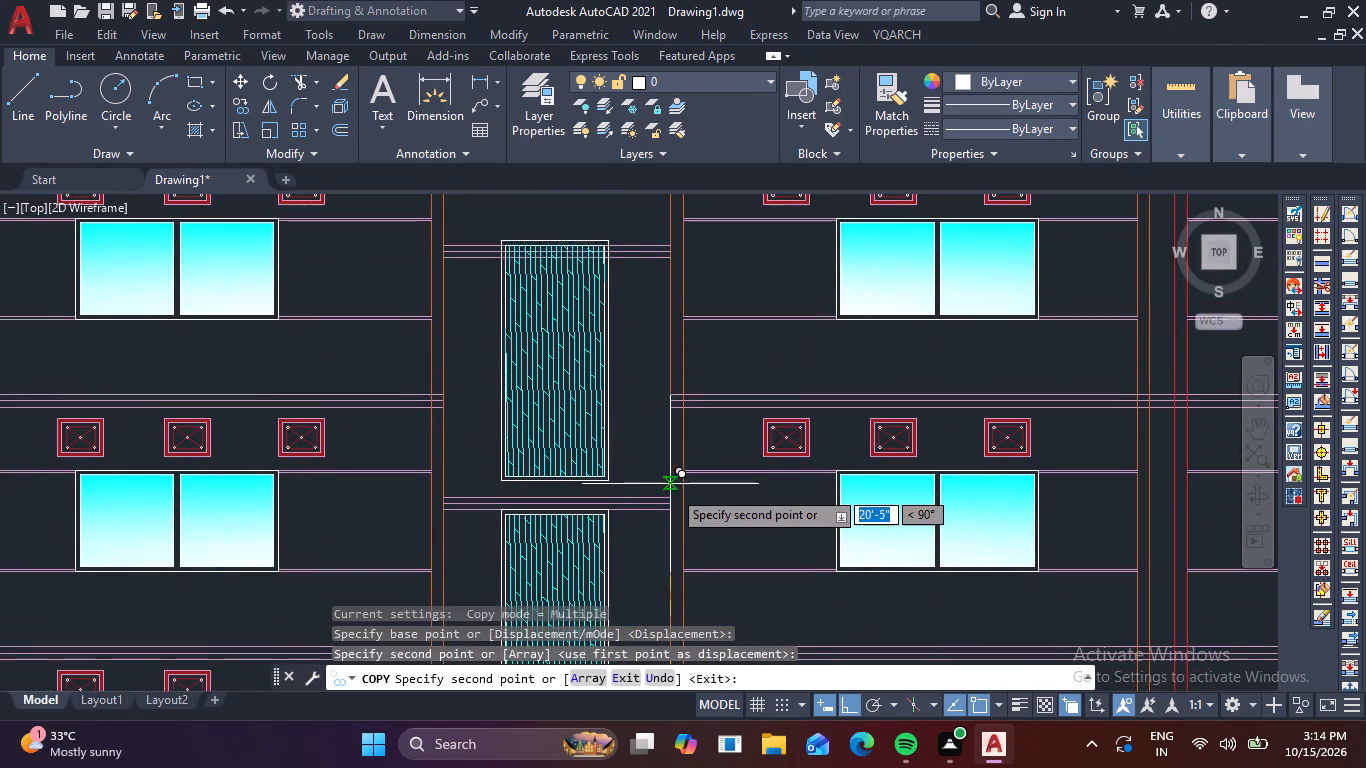
left_click(664, 498)
middle_click_drag(639, 416, 604, 705)
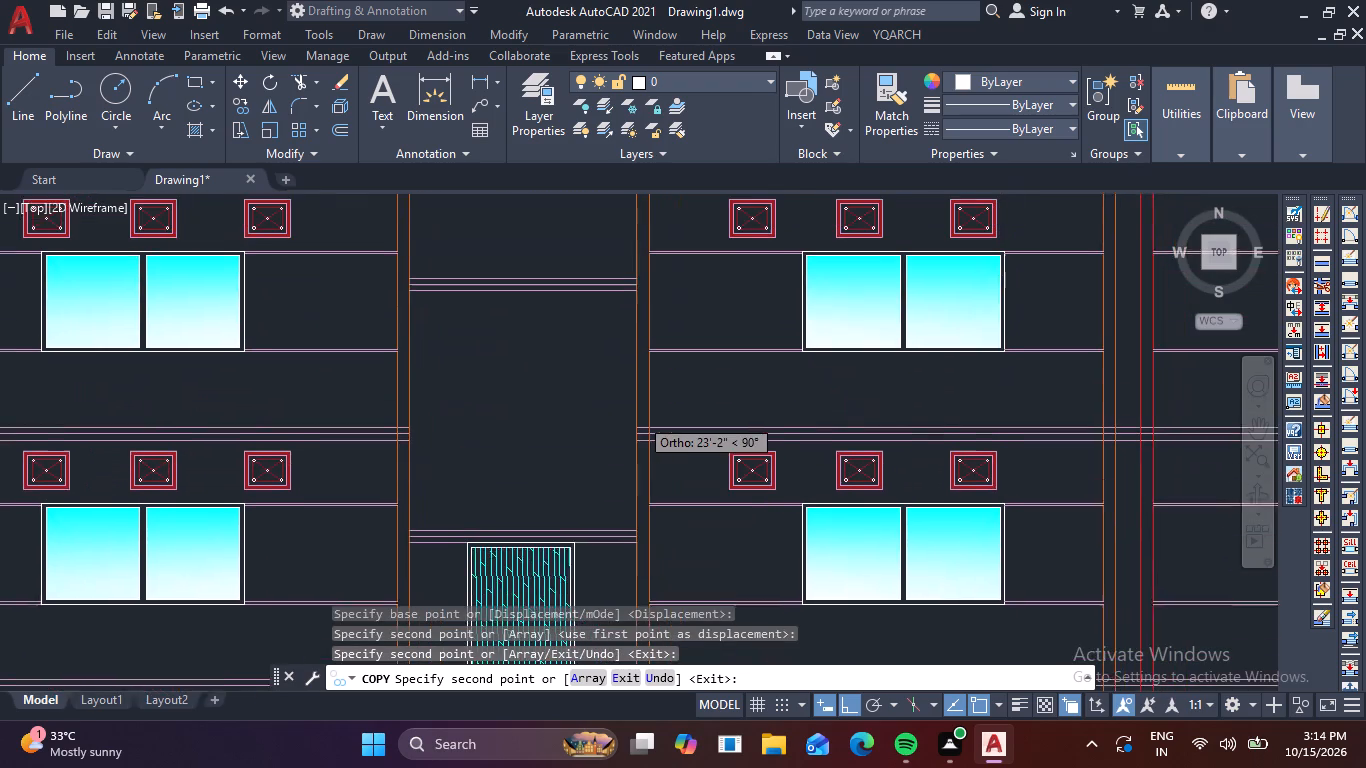
middle_click_drag(604, 705, 601, 711)
left_click(629, 540)
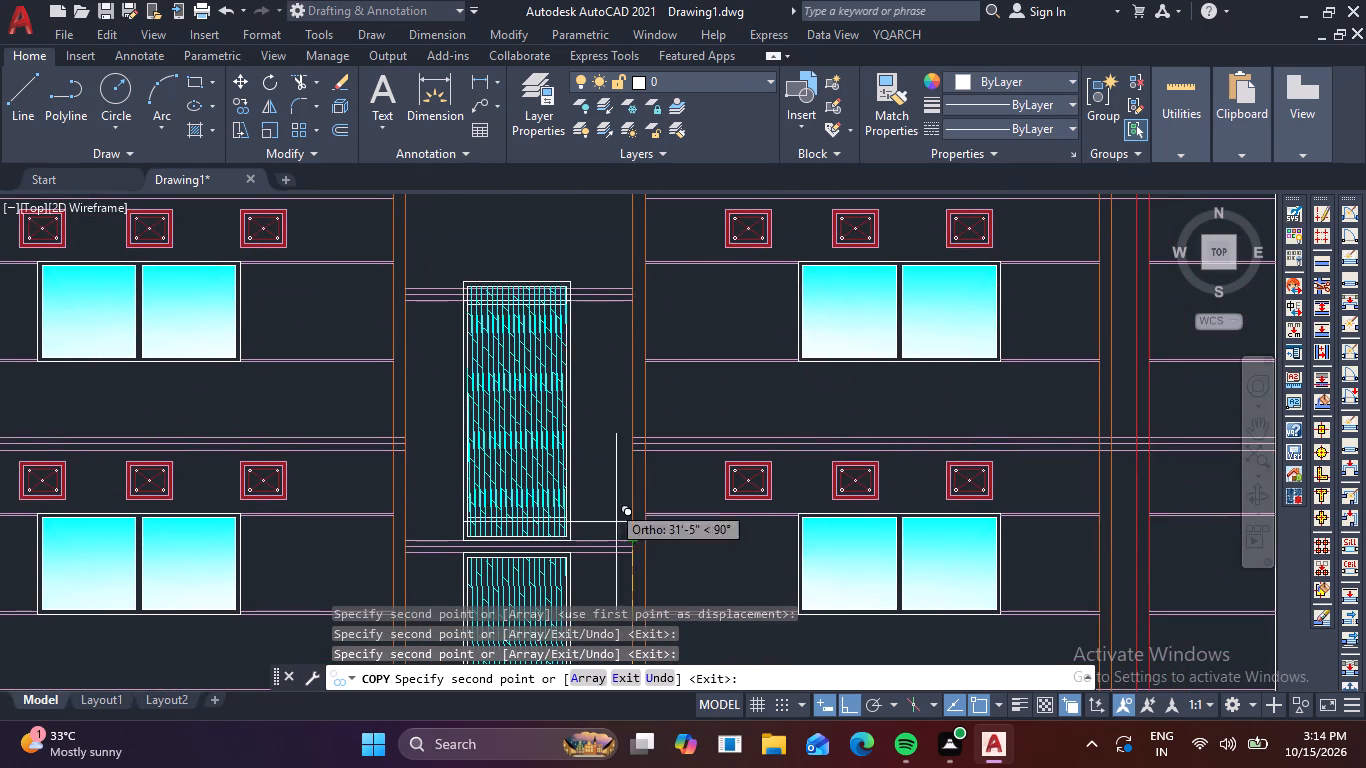
middle_click_drag(607, 473, 593, 747)
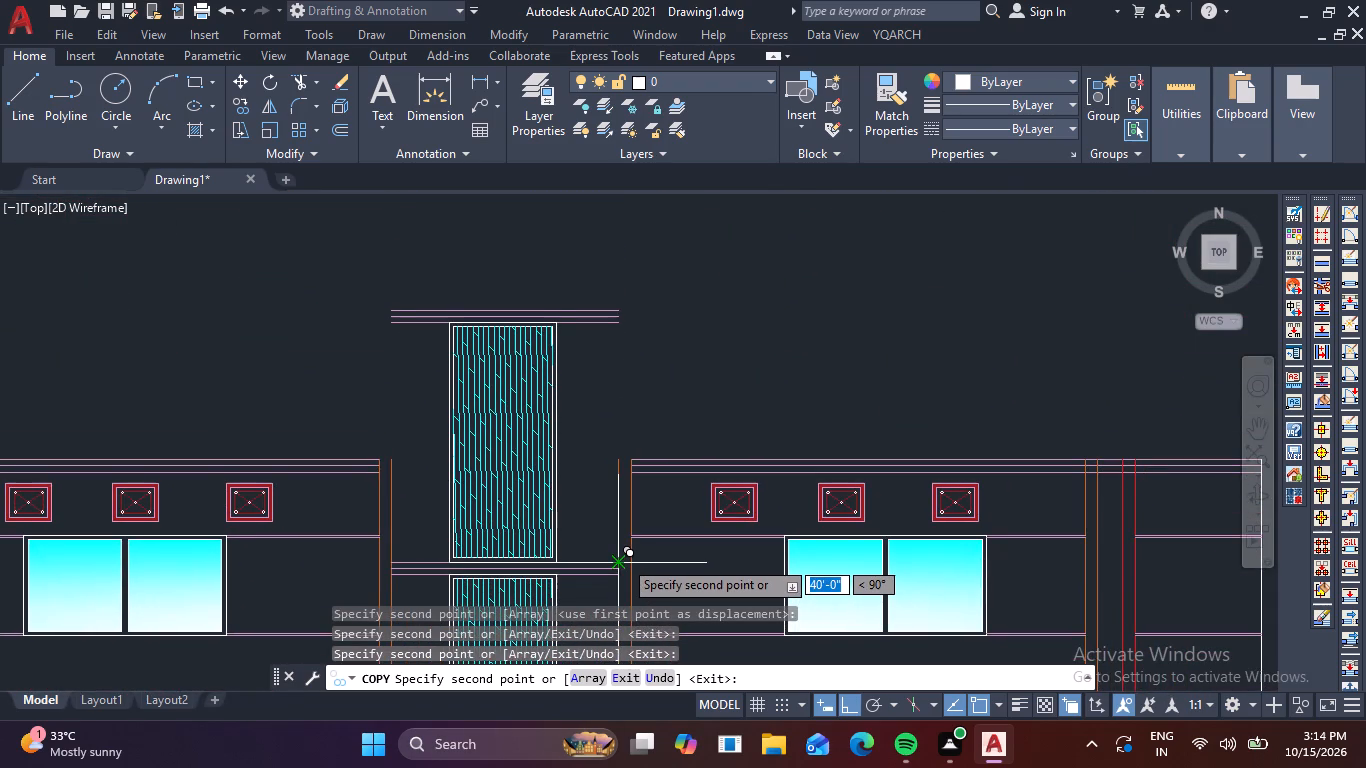
scroll(618, 621, "down", 1)
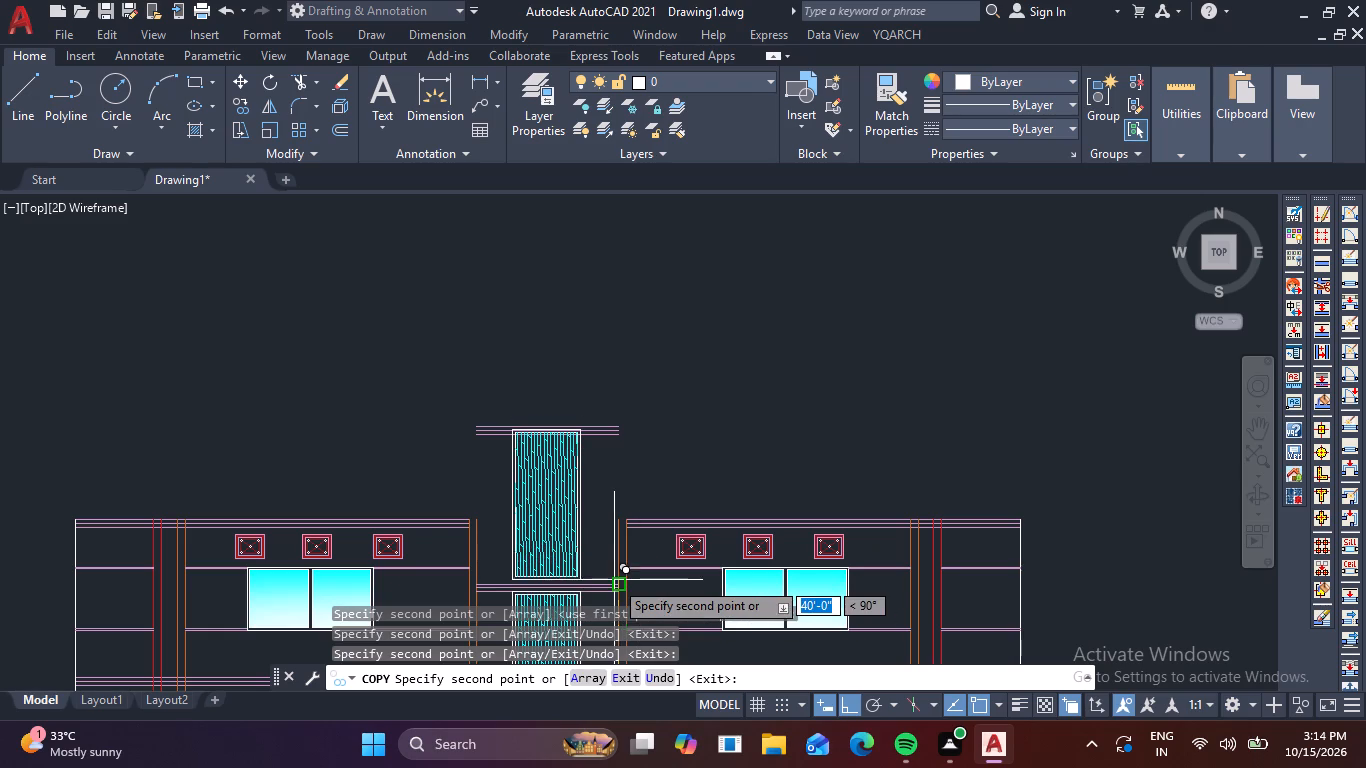
left_click(613, 581)
key("Escape")
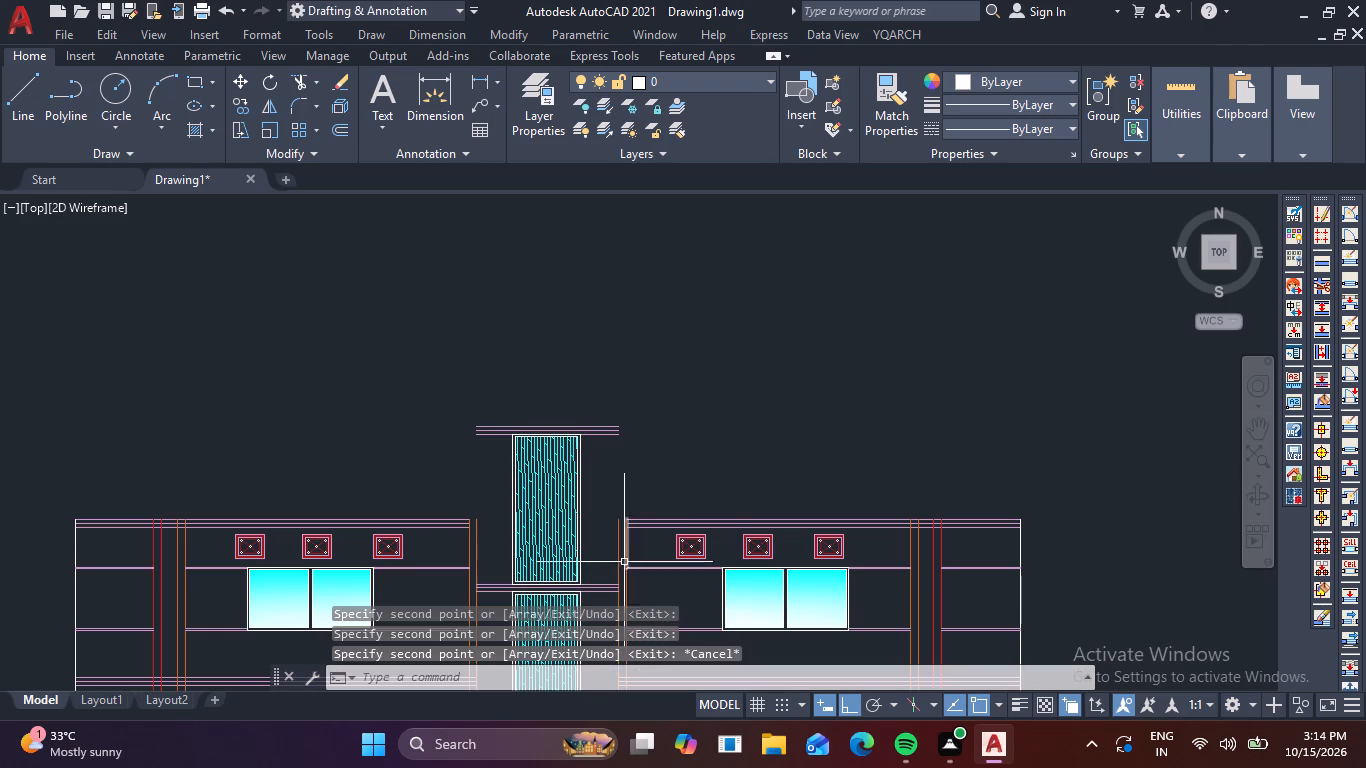
Move the topmost three-line band of the central bay straight up about 2'-5".
left_click(617, 453)
left_click(600, 410)
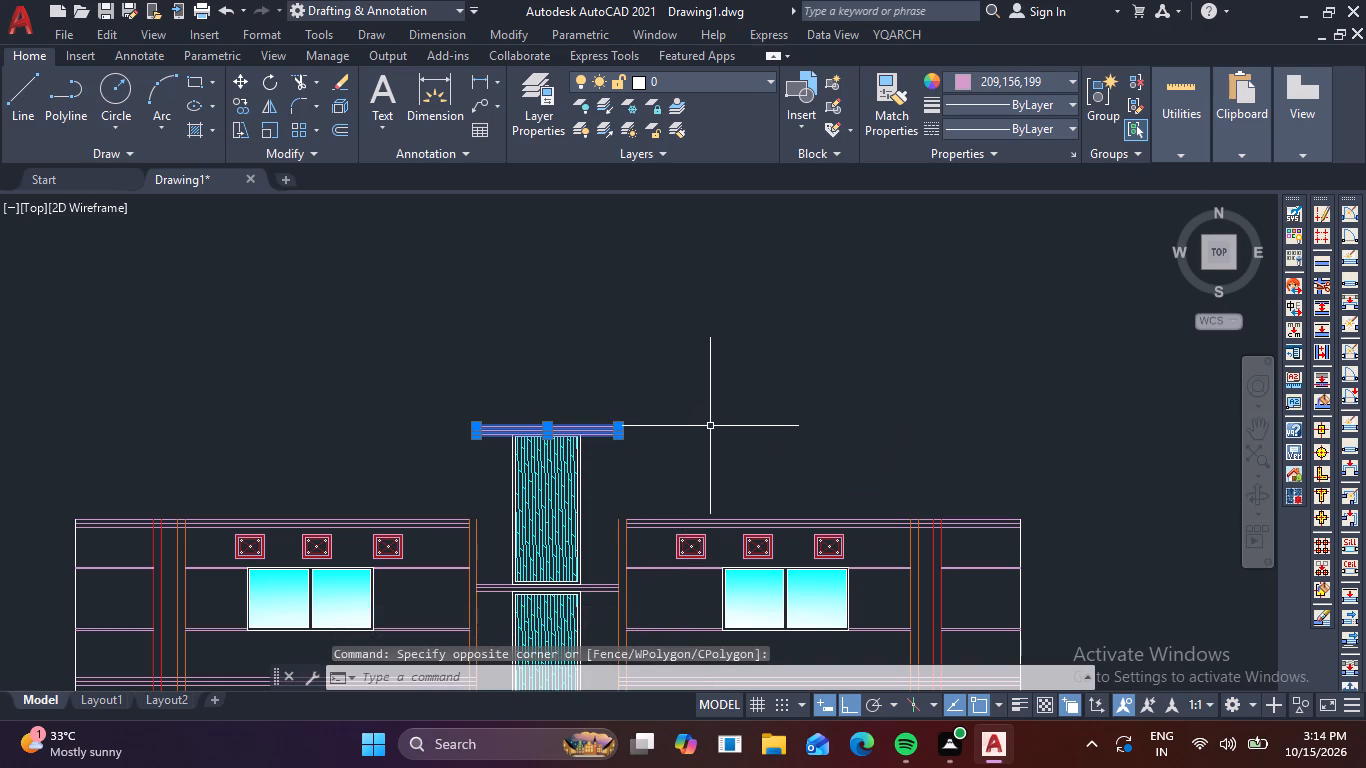
type("m")
key("space")
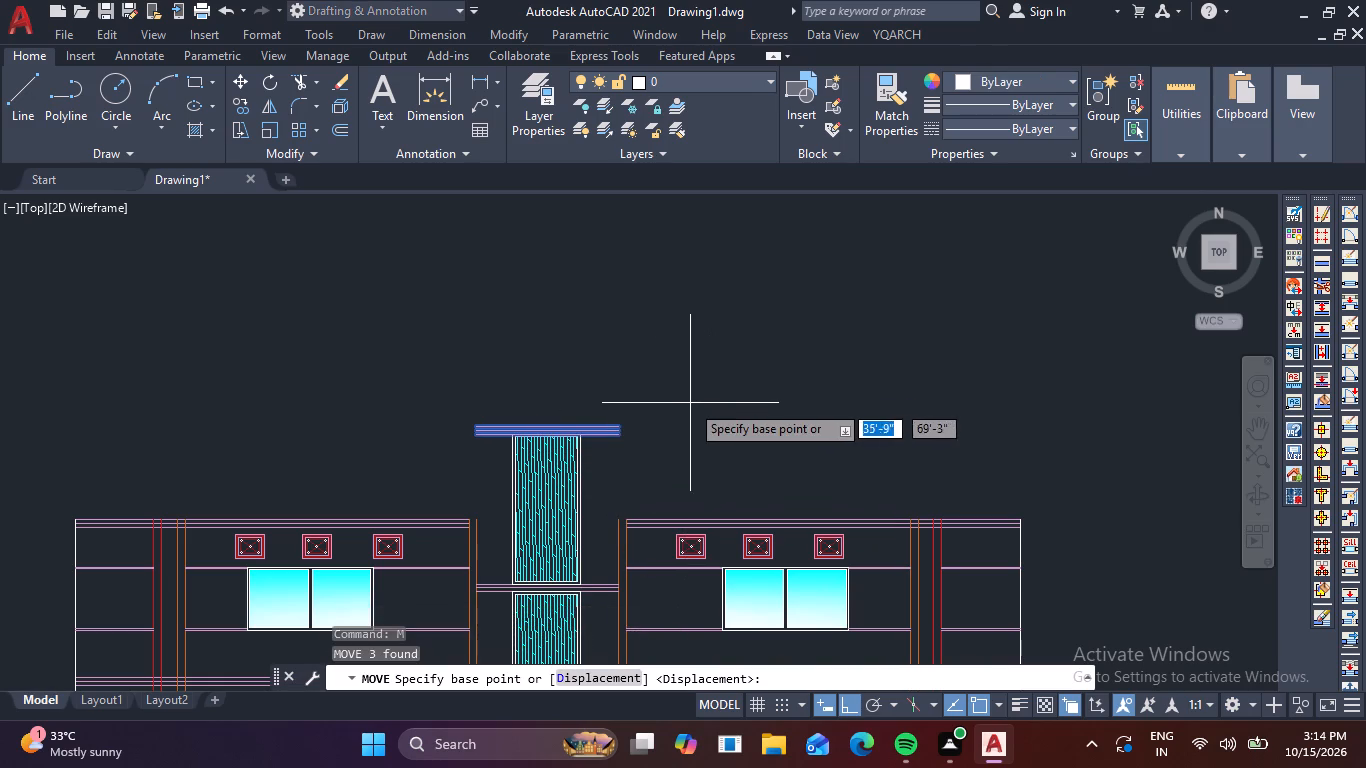
scroll(628, 422, "up", 2)
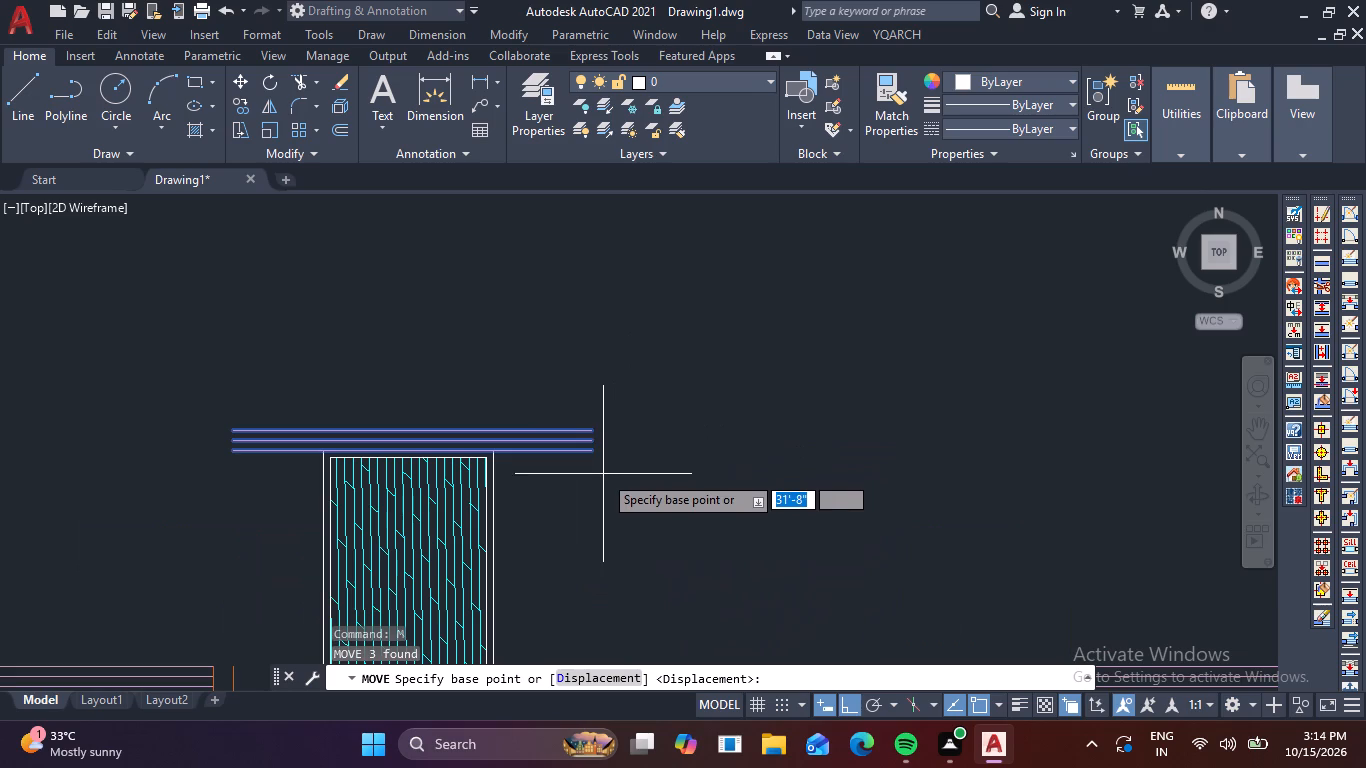
left_click(592, 456)
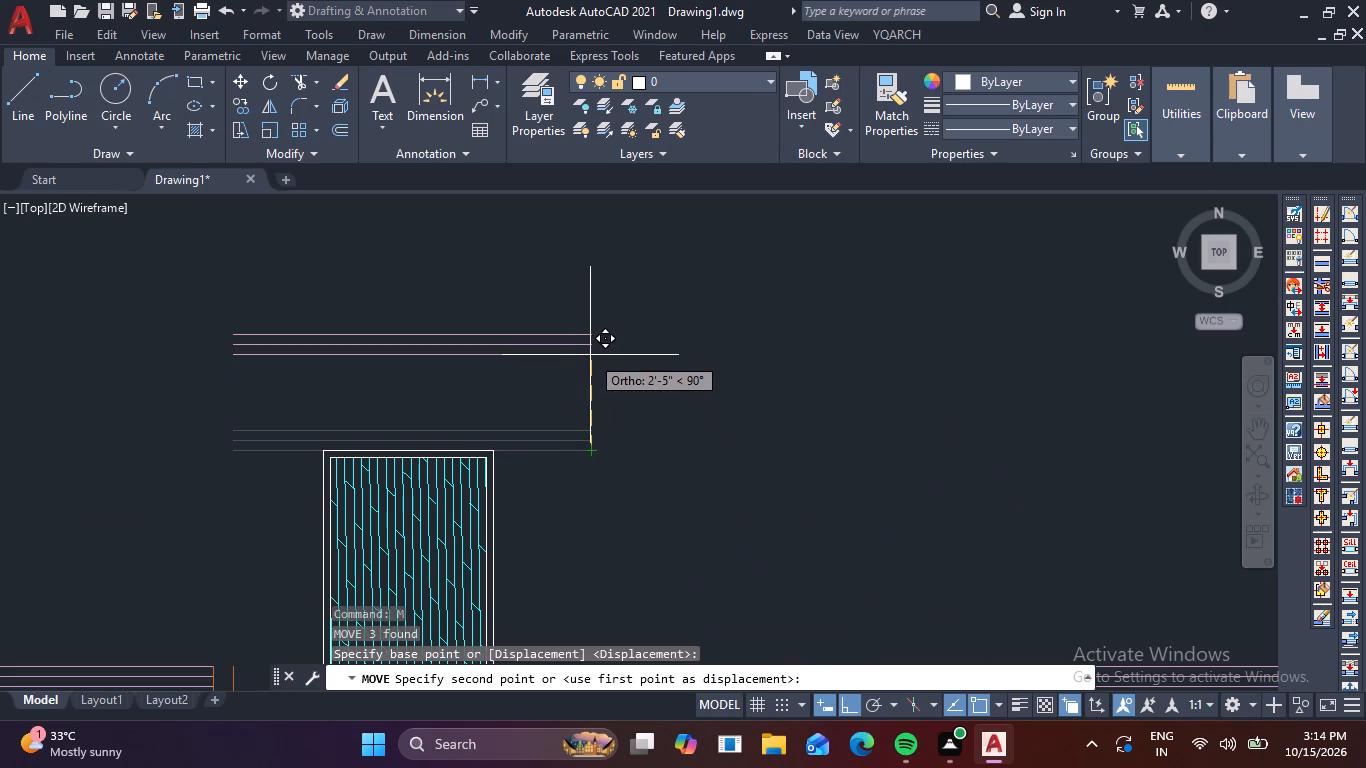
left_click(590, 355)
key("Escape")
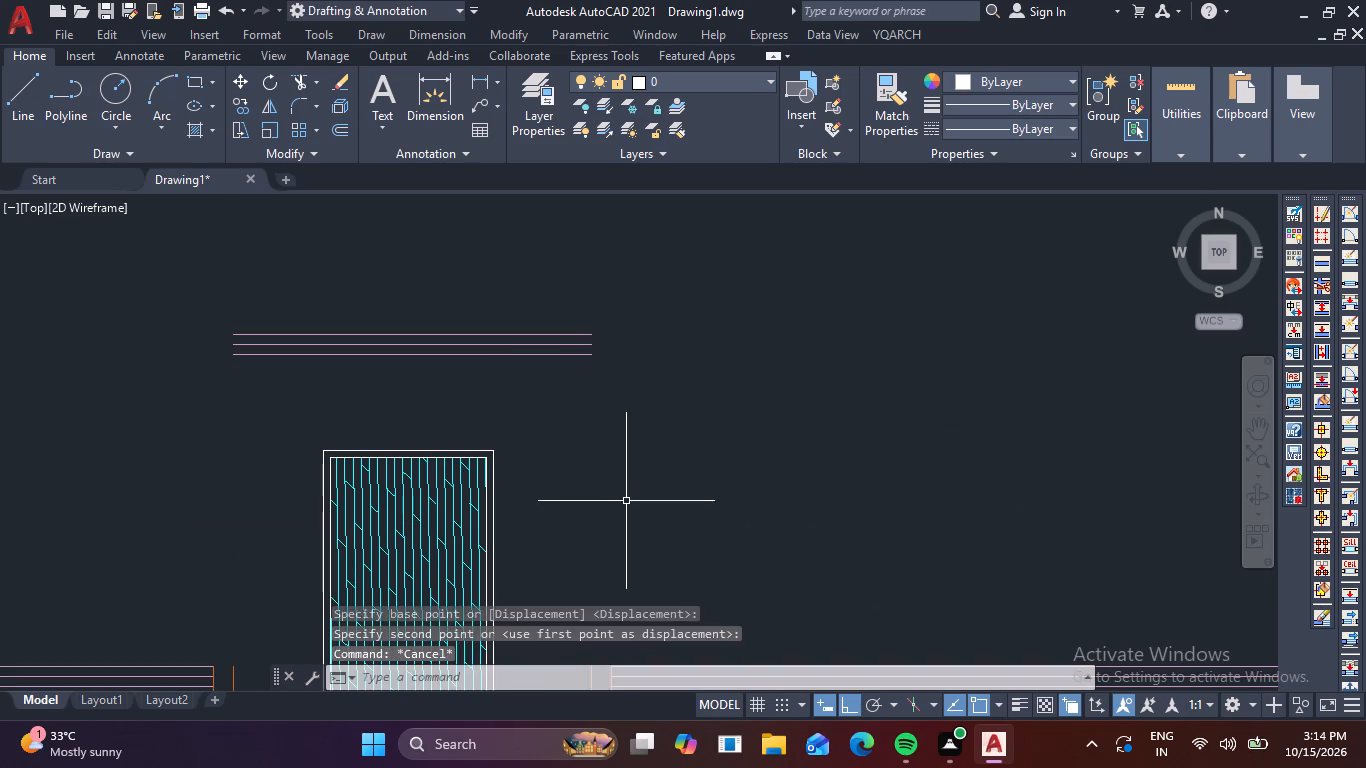
Lengthen all three lines of the raised top band by a delta of 3' at both ends.
scroll(625, 506, "down", 3)
scroll(627, 561, "up", 2)
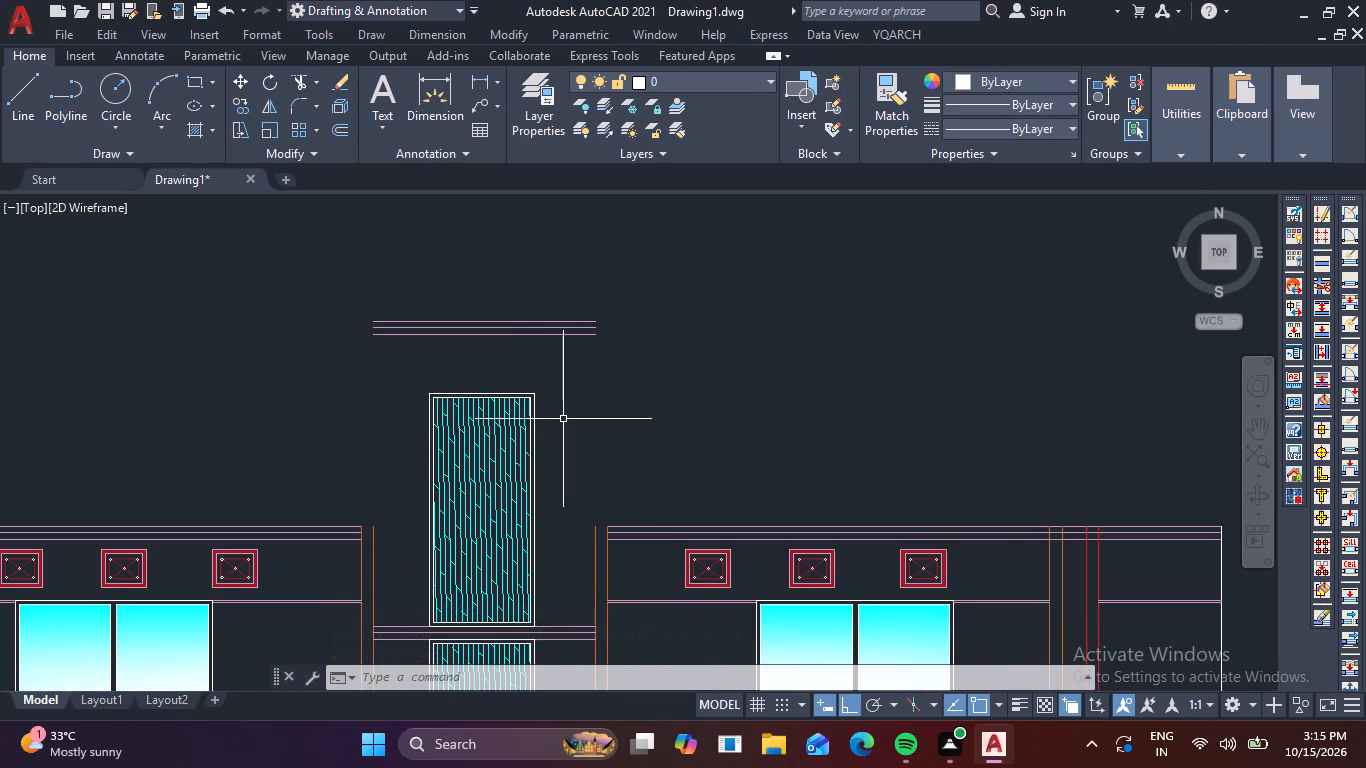
type("len")
key("space")
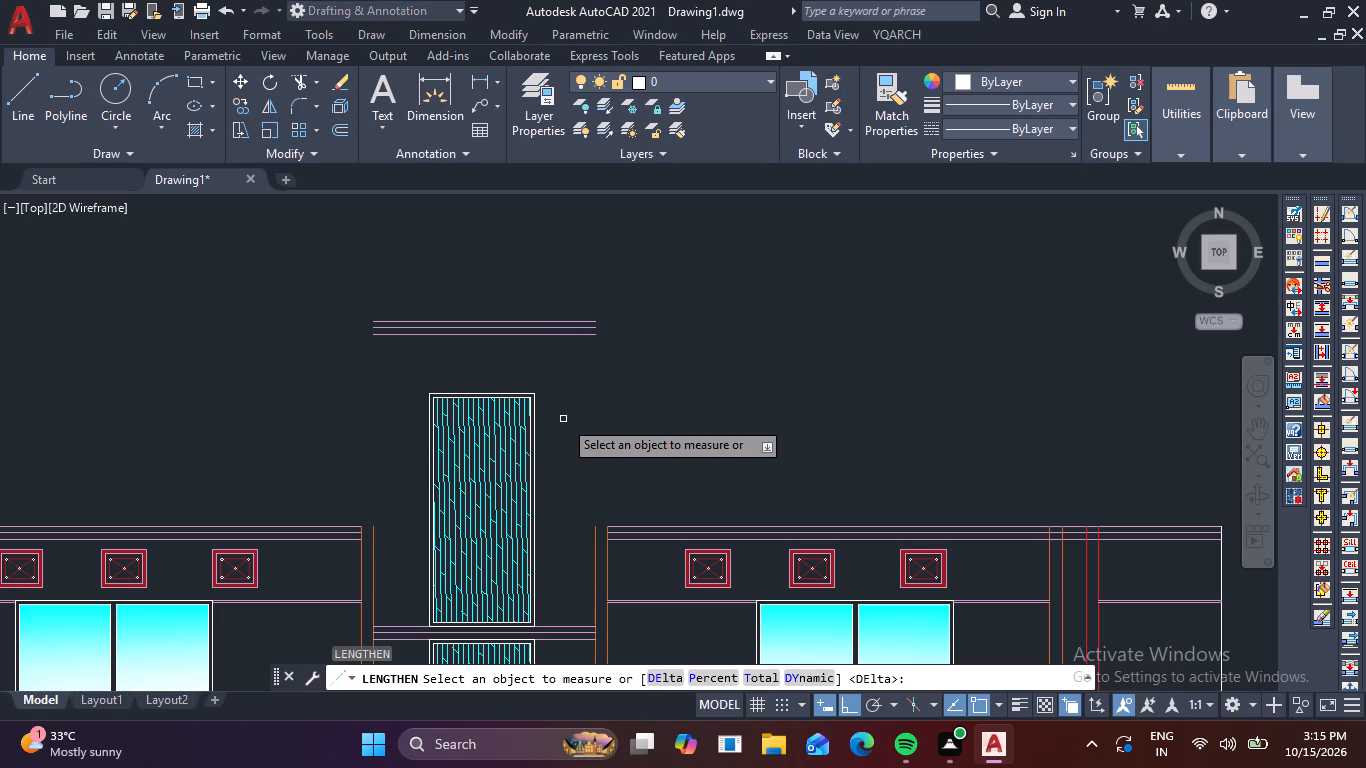
left_click(664, 677)
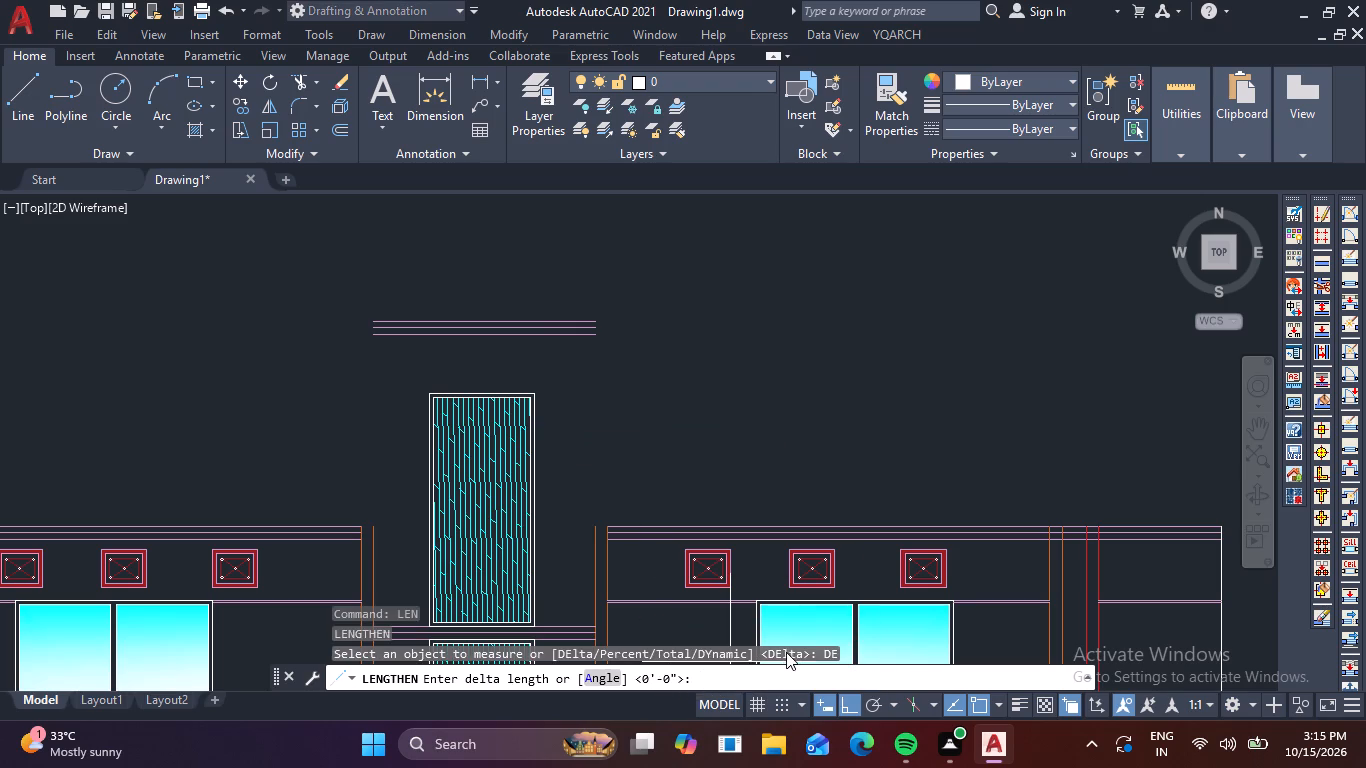
type("3'")
key("Return")
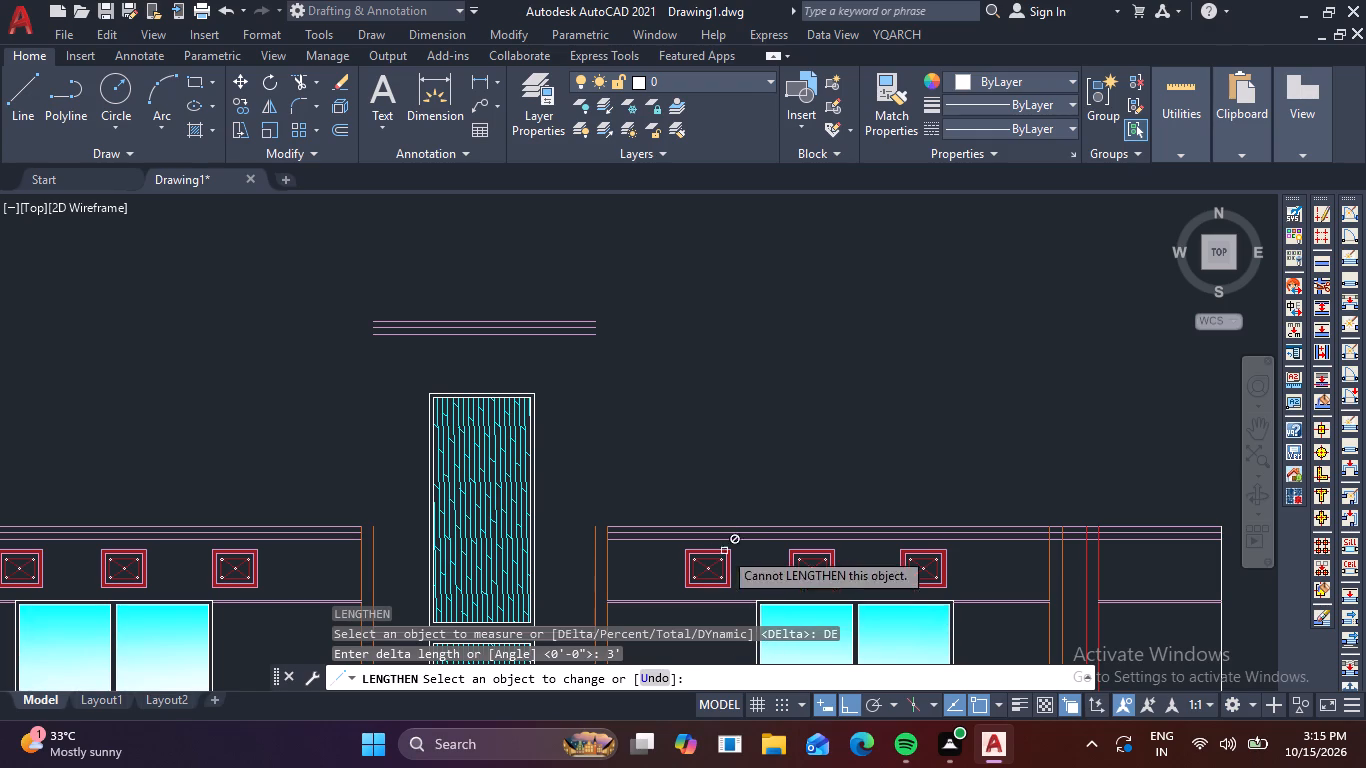
left_click(579, 300)
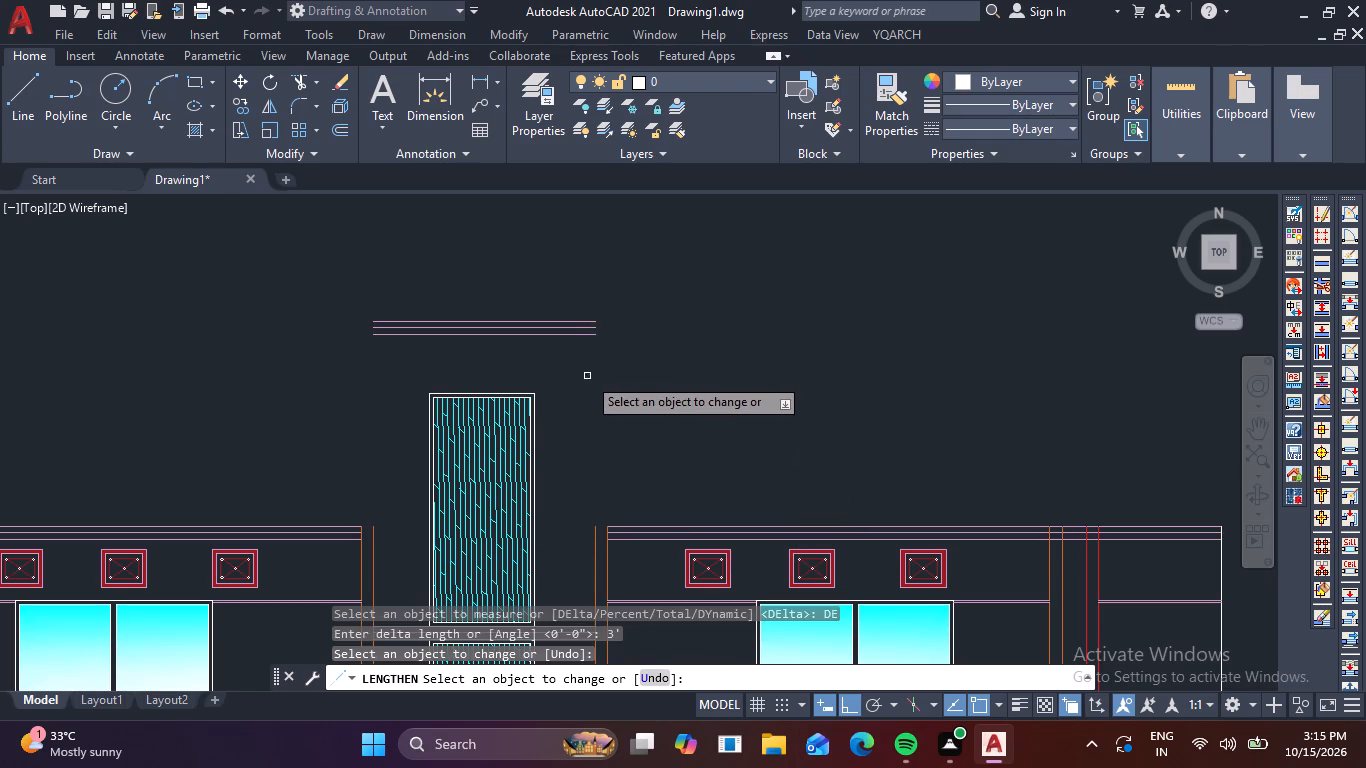
left_click(583, 333)
left_click(585, 328)
left_click(586, 320)
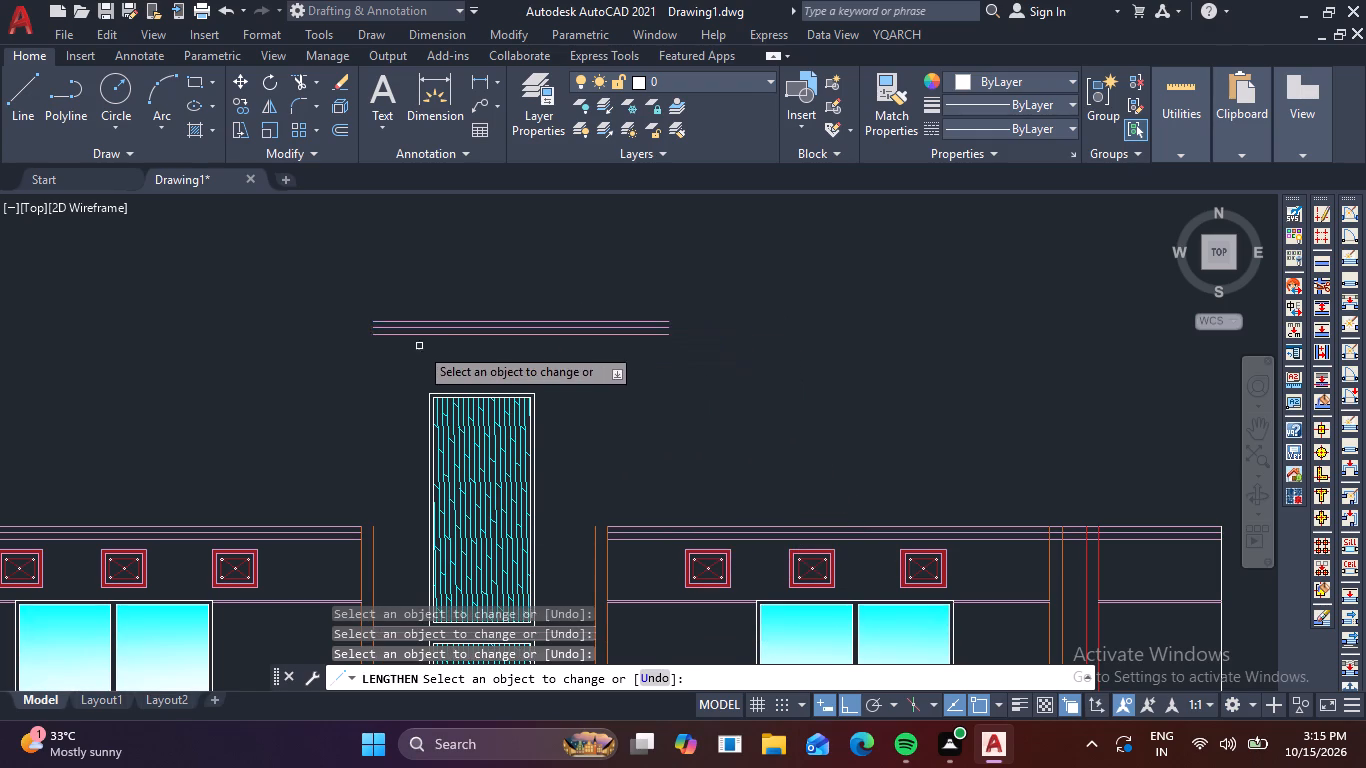
left_click(385, 322)
left_click(387, 328)
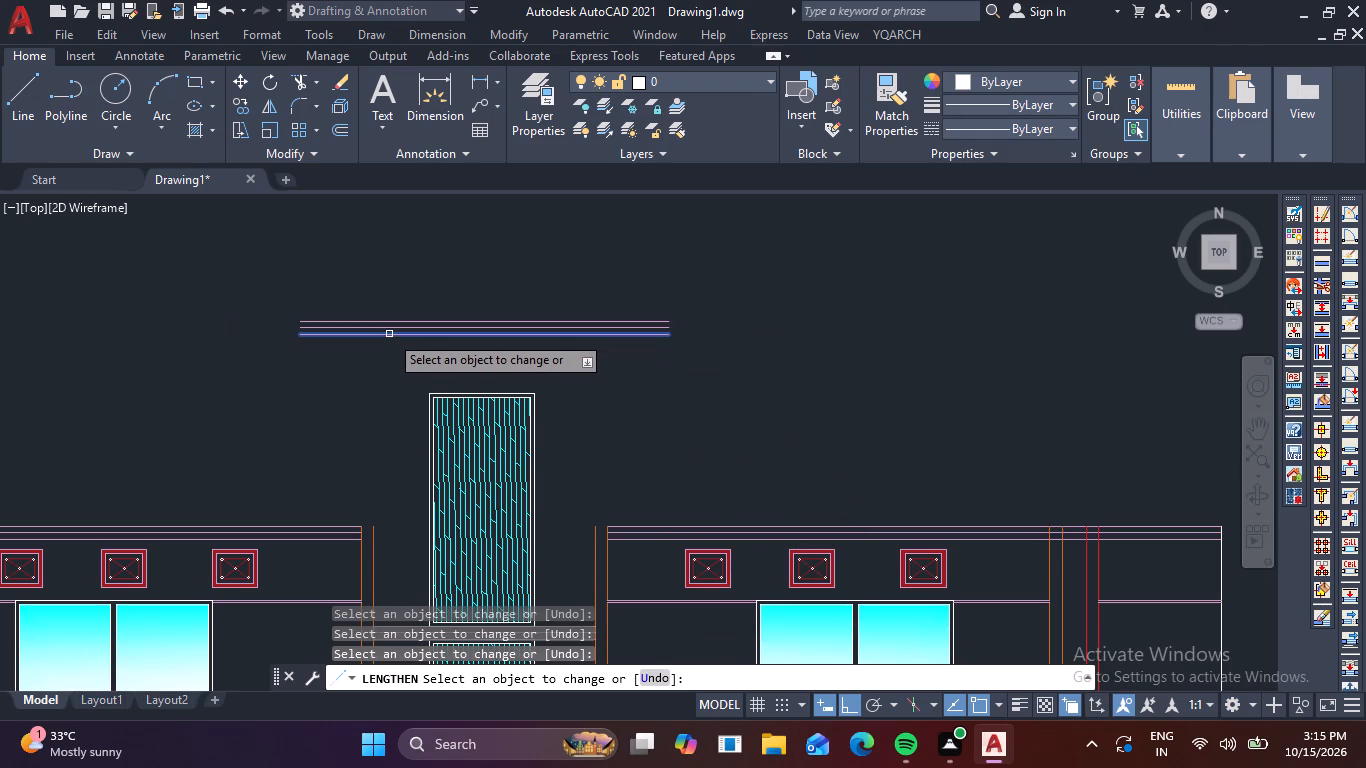
left_click(389, 335)
key("Escape")
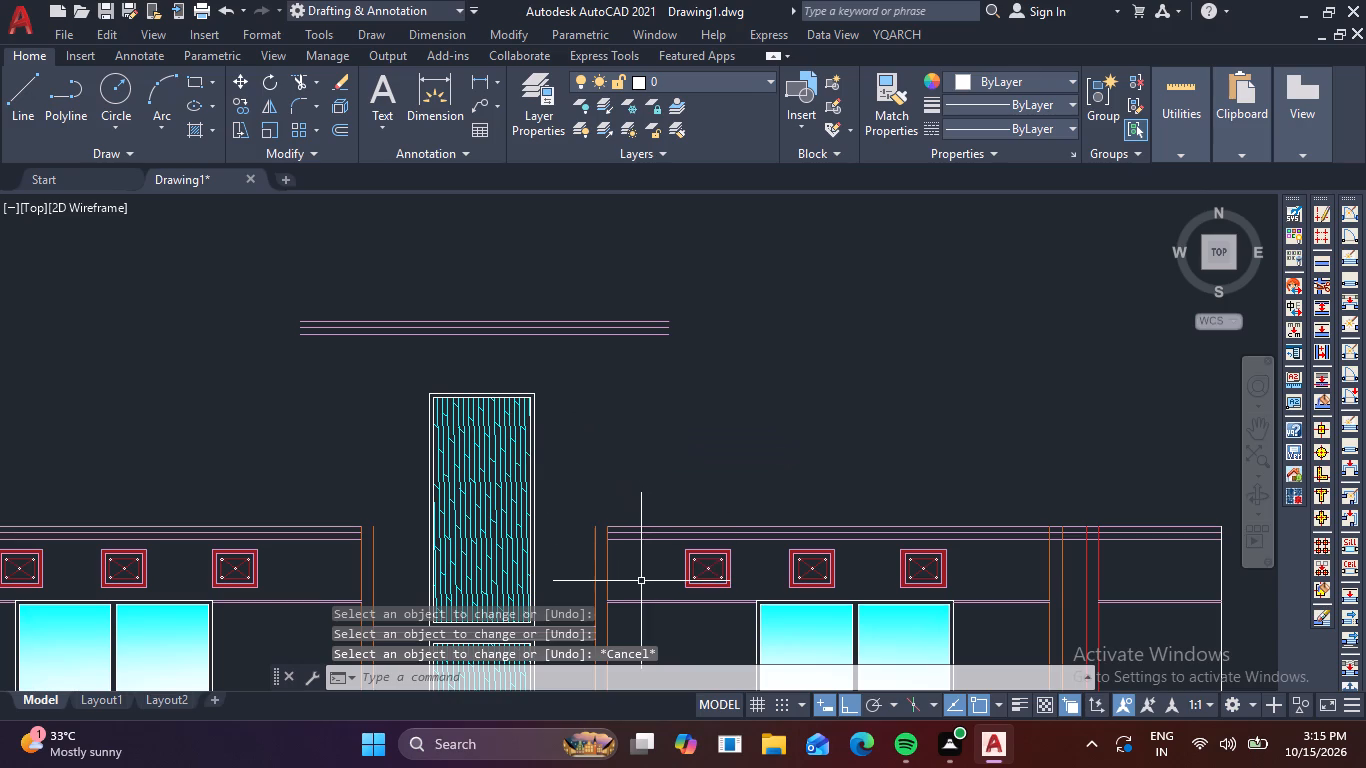
Extend the four vertical lines flanking the central bay up to the underside of the raised top band.
key("e")
key("x")
key("space")
left_click(628, 565)
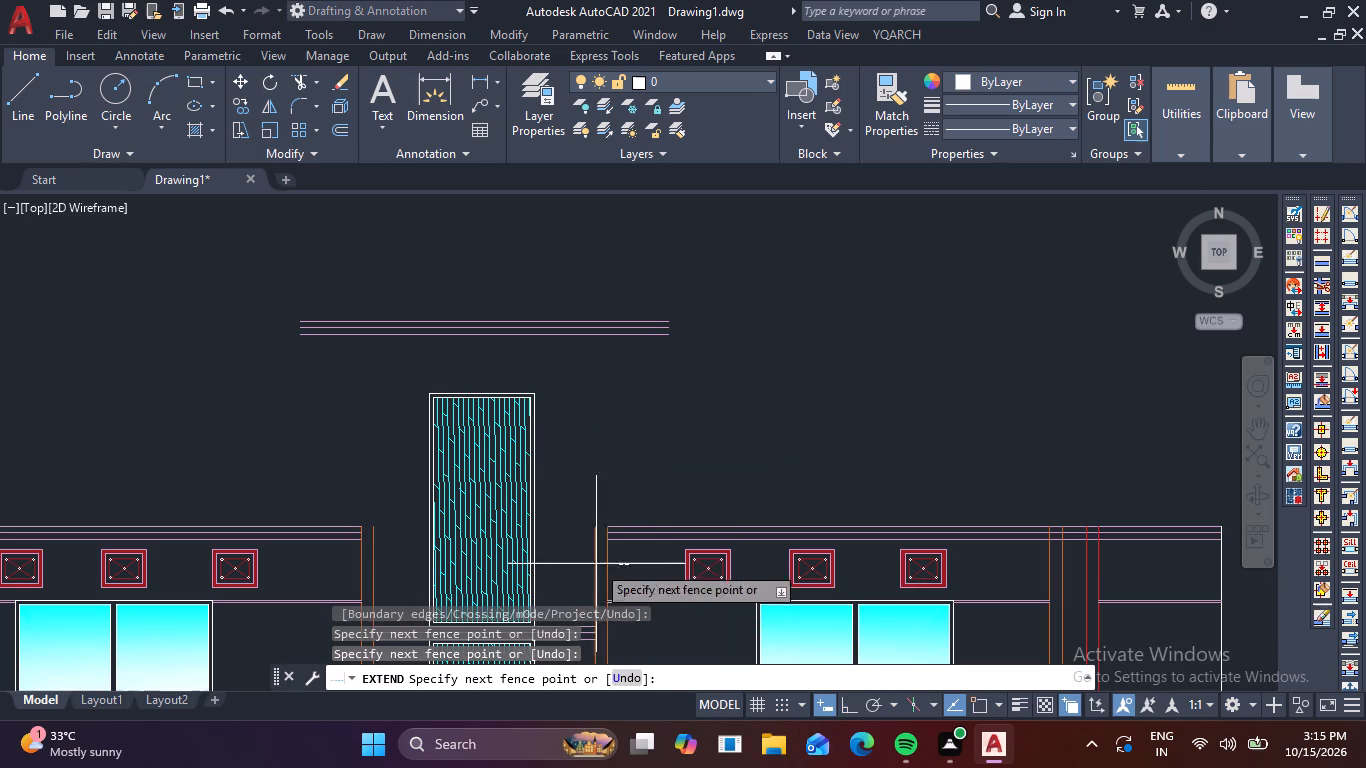
left_click(563, 568)
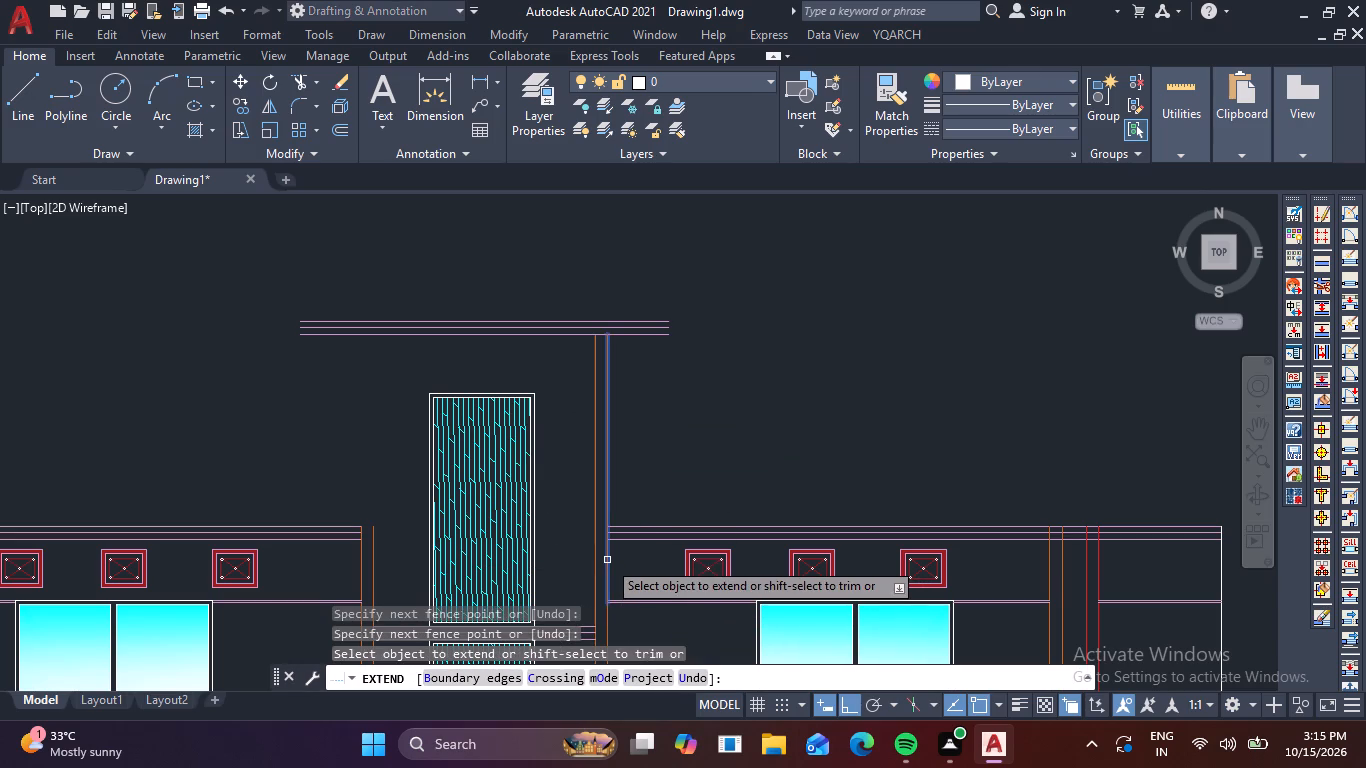
left_click(607, 560)
left_click(359, 560)
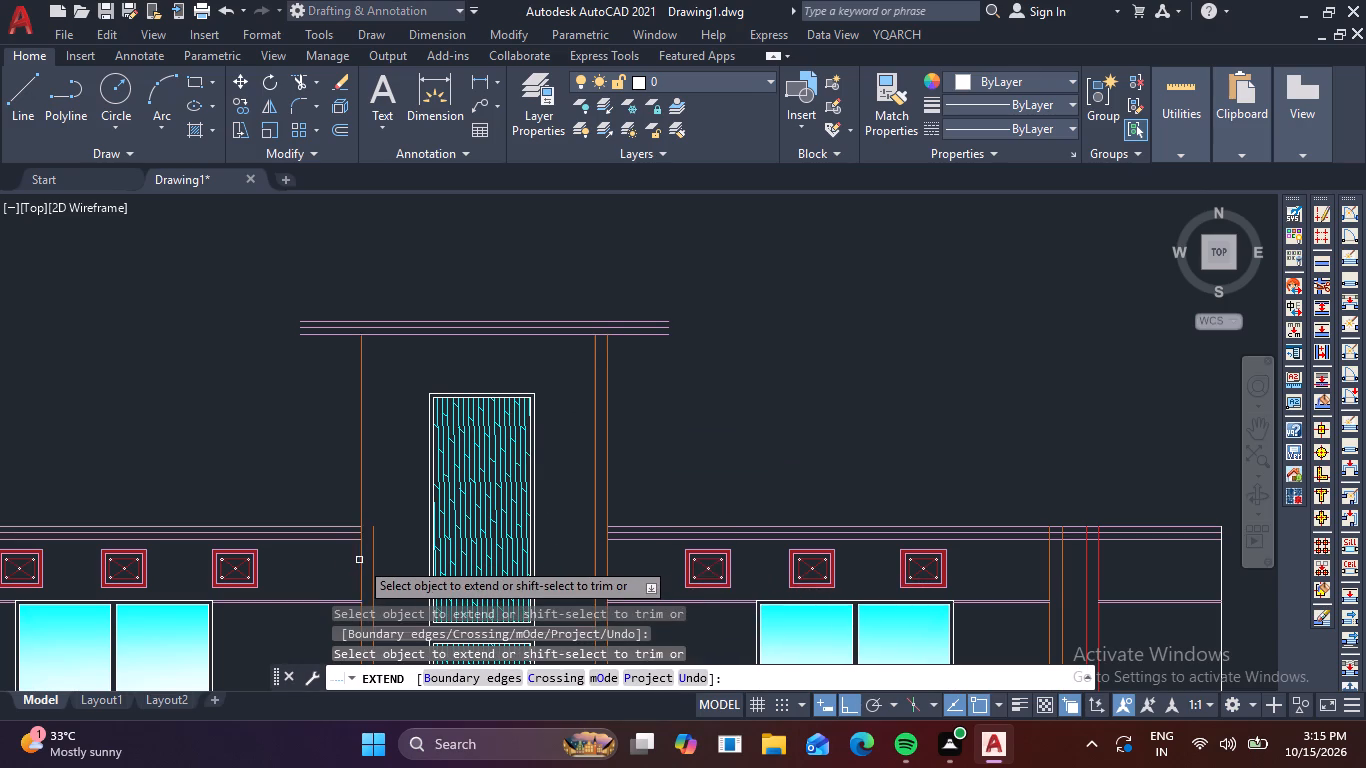
left_click(374, 559)
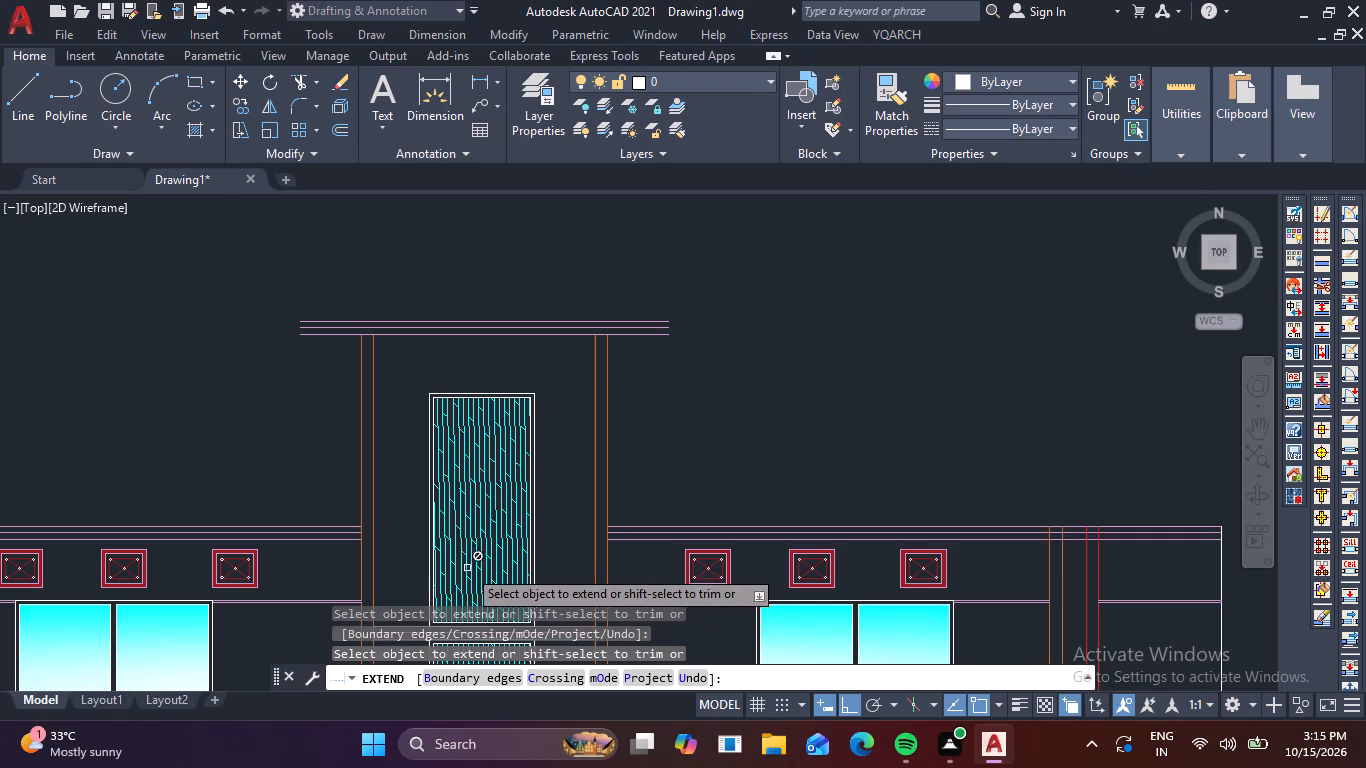
key("Escape")
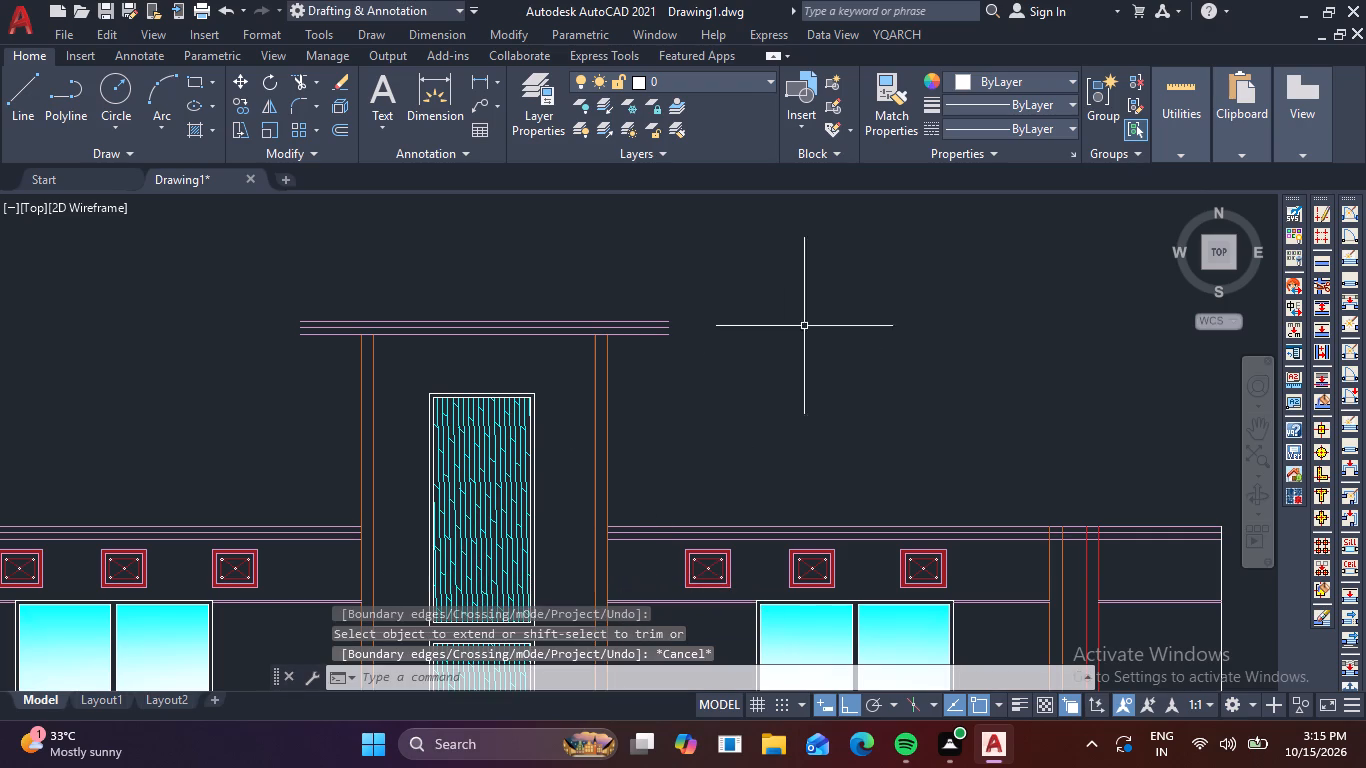
Draw a horizontal line in colour 205,105,40 between the central bay's inner side lines, level with the top panel frame's upper edge.
left_click(1072, 81)
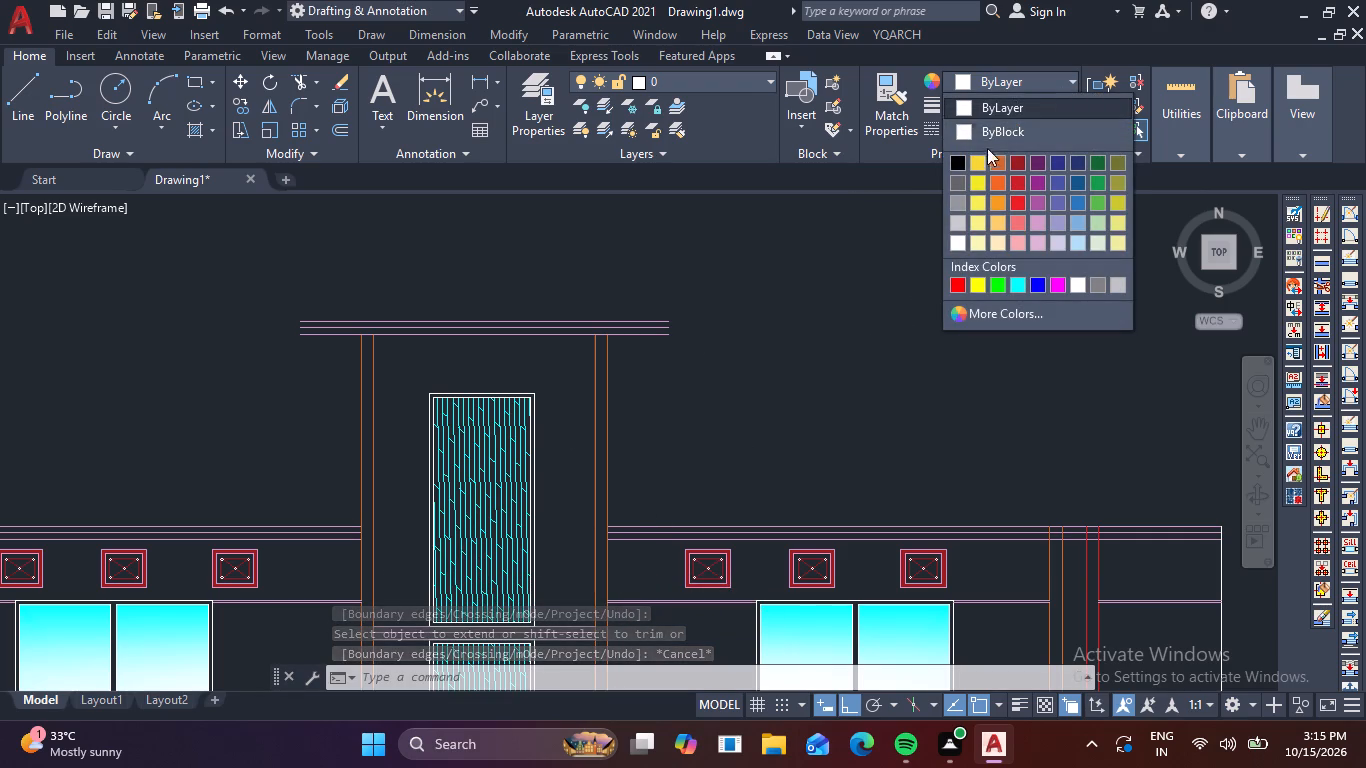
left_click(998, 163)
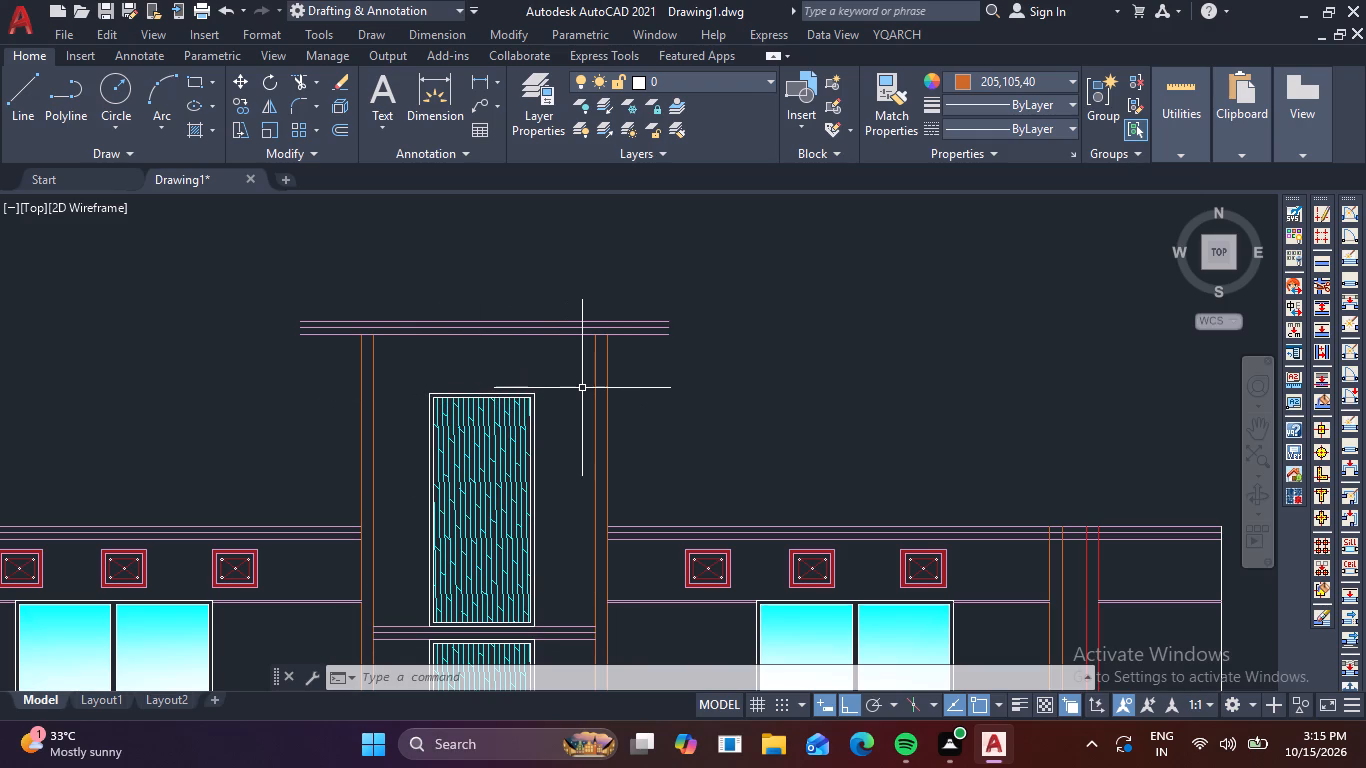
key("l")
key("space")
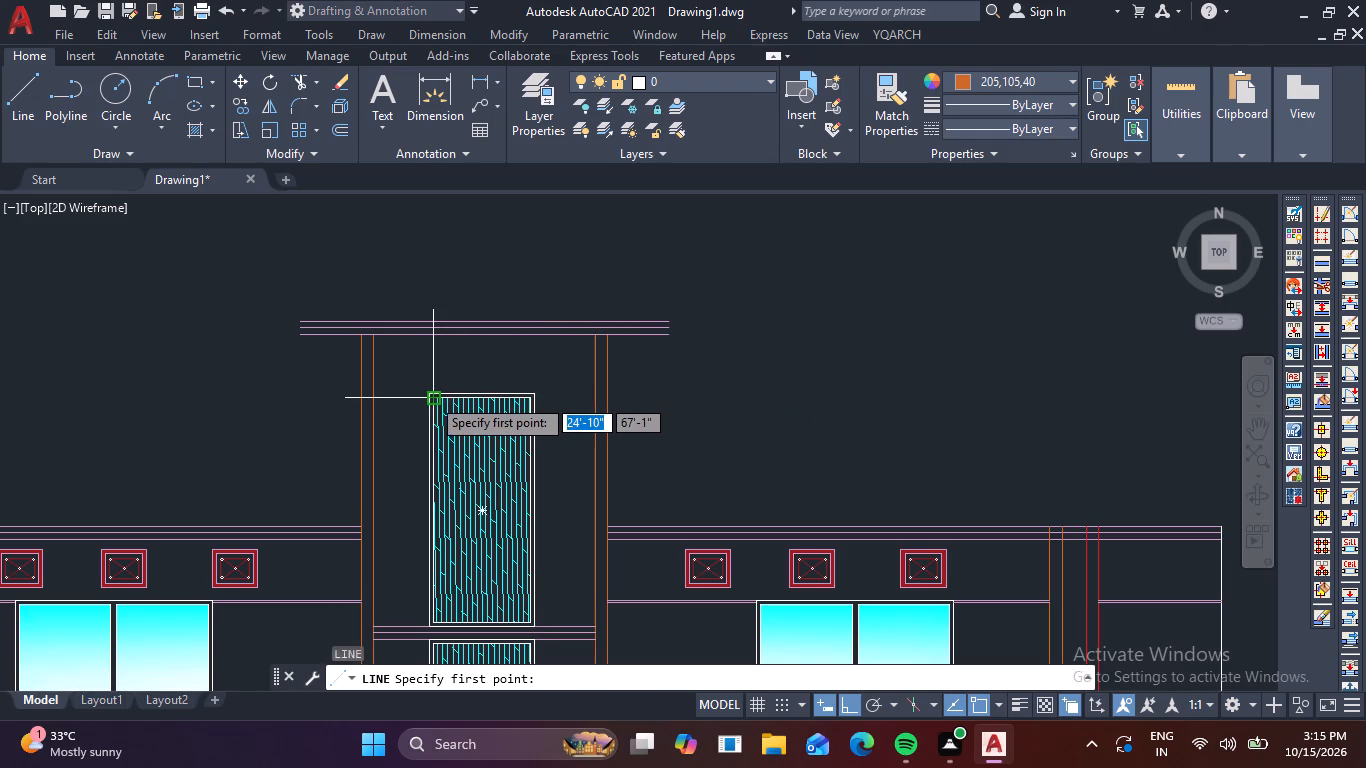
left_click(379, 392)
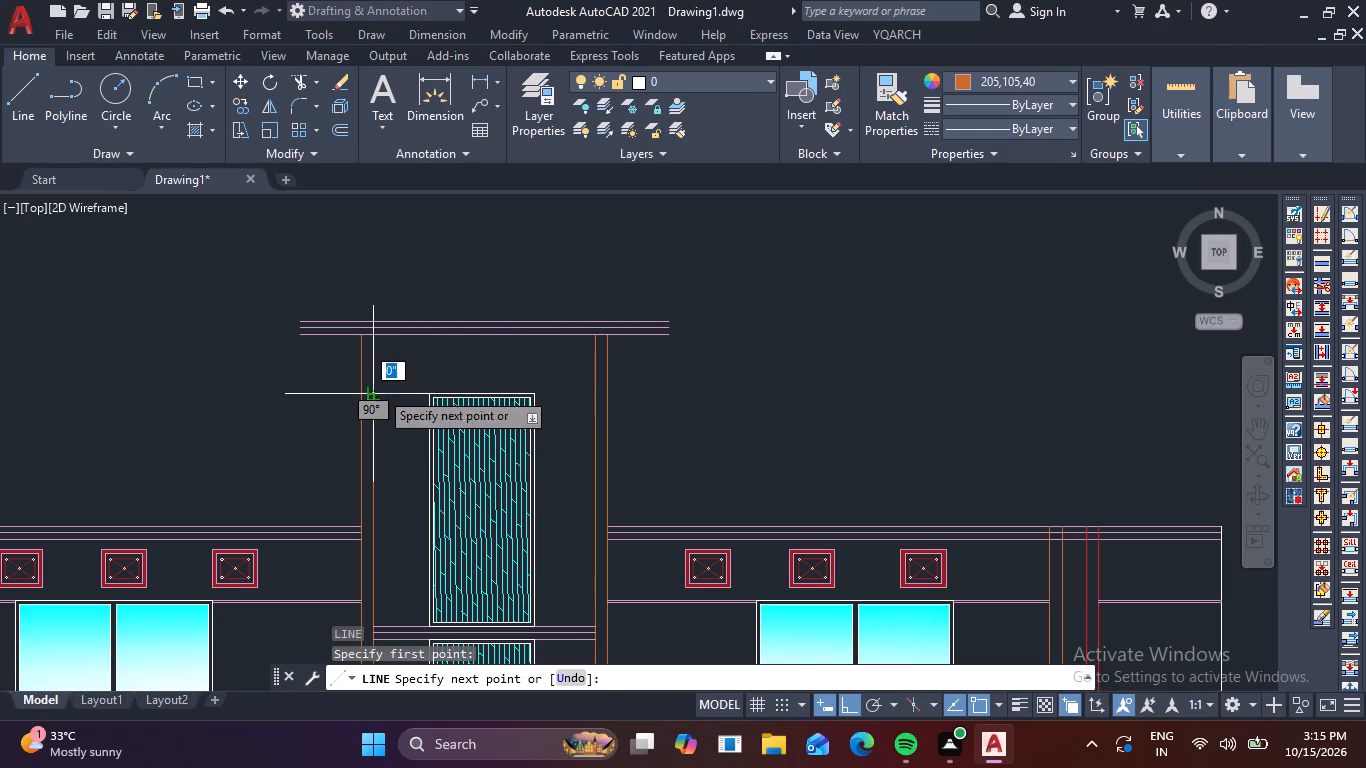
left_click(594, 392)
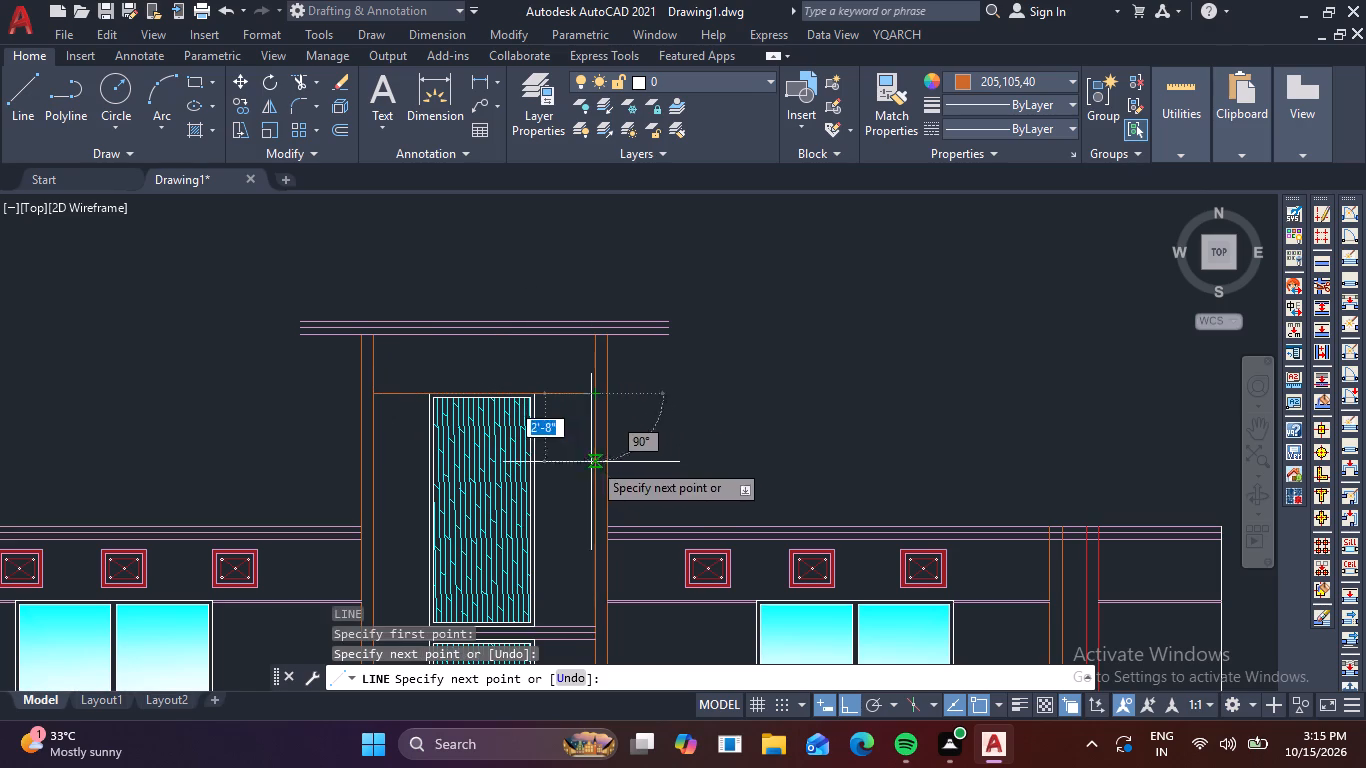
key("Escape")
key("Escape")
key("Escape")
key("Escape")
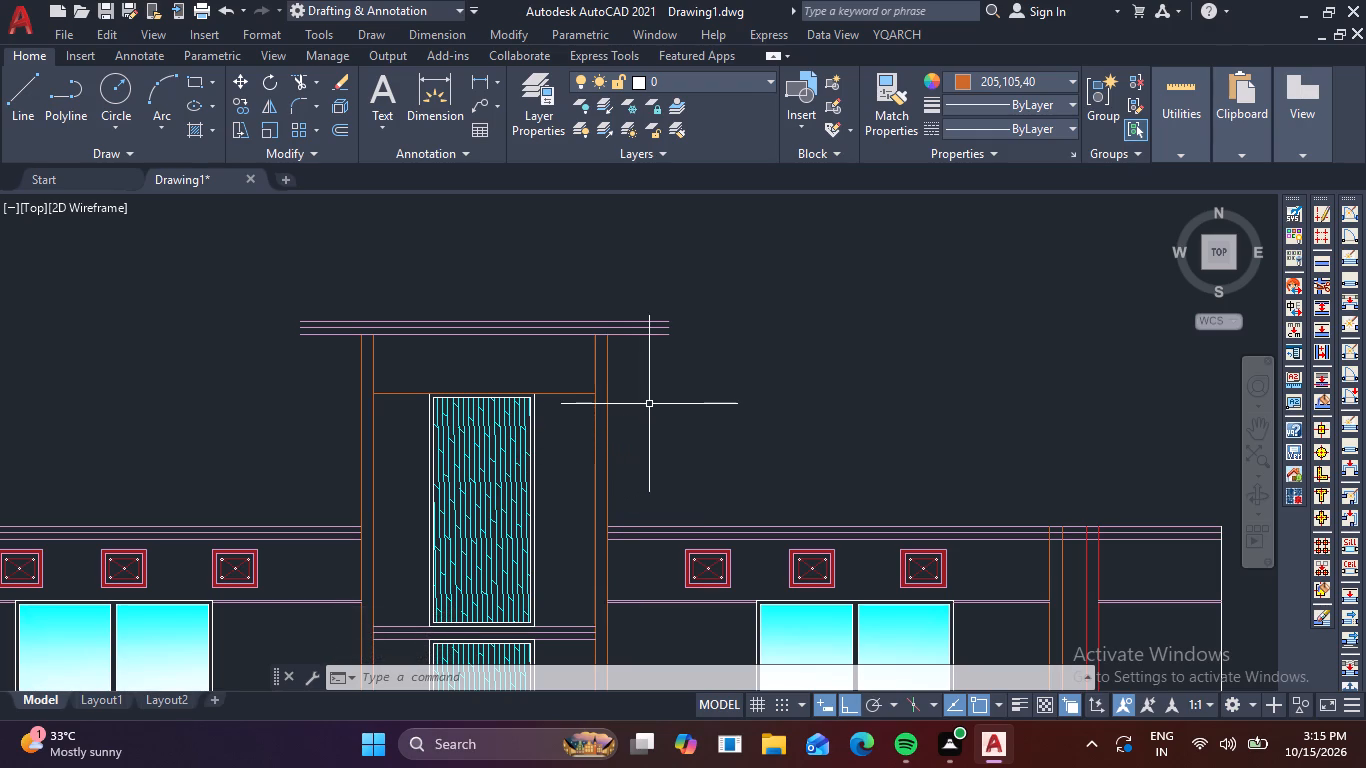
Draw two vertical lines in colour 209,156,199 across the raised top band, in line with the bay's outer side lines.
left_click(1070, 83)
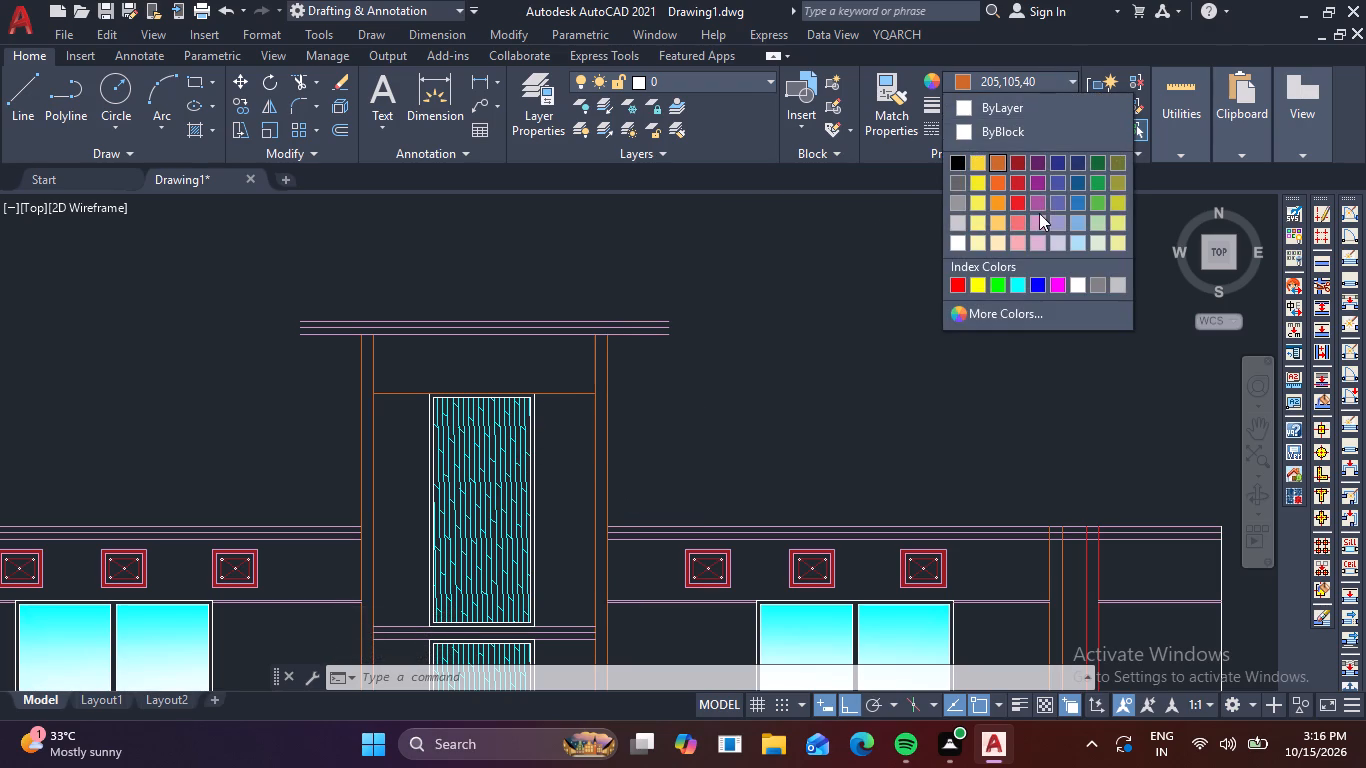
left_click(1039, 217)
scroll(612, 326, "up", 4)
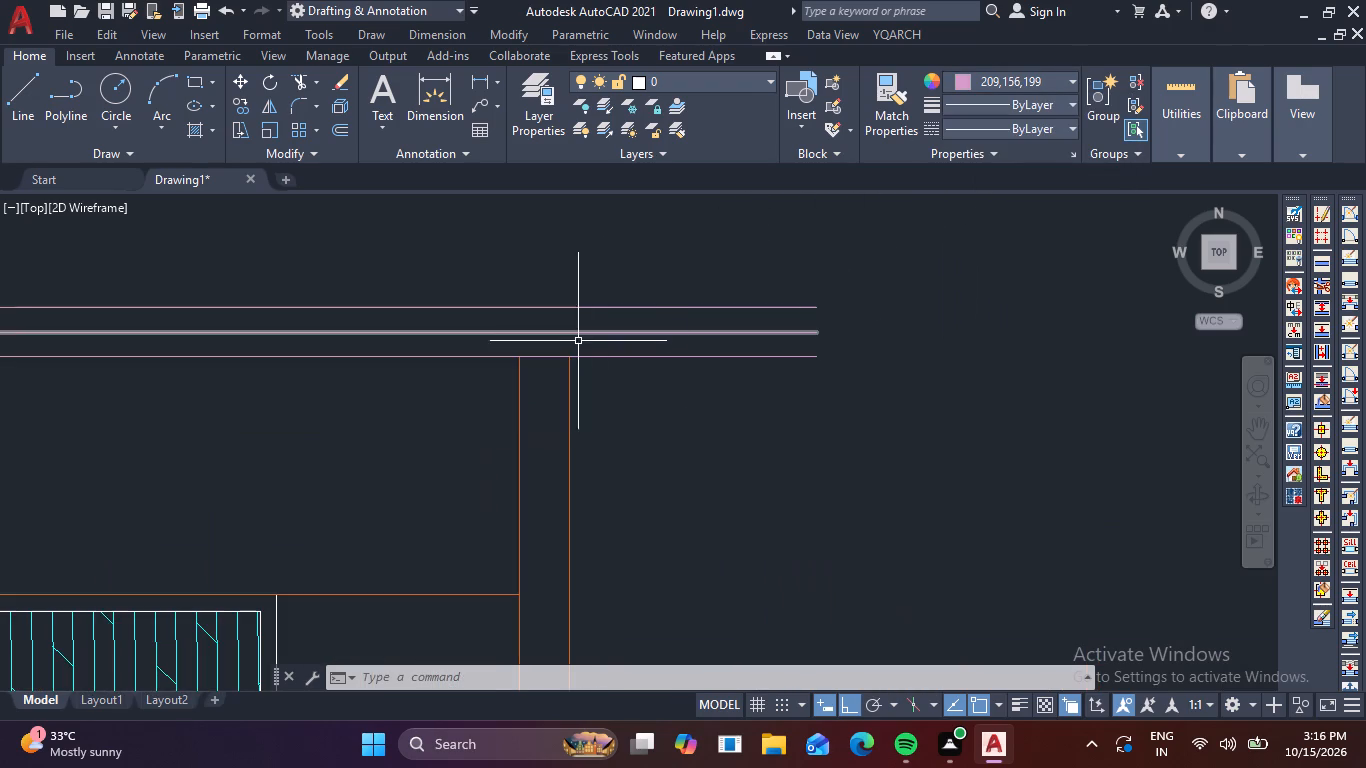
key("l")
key("space")
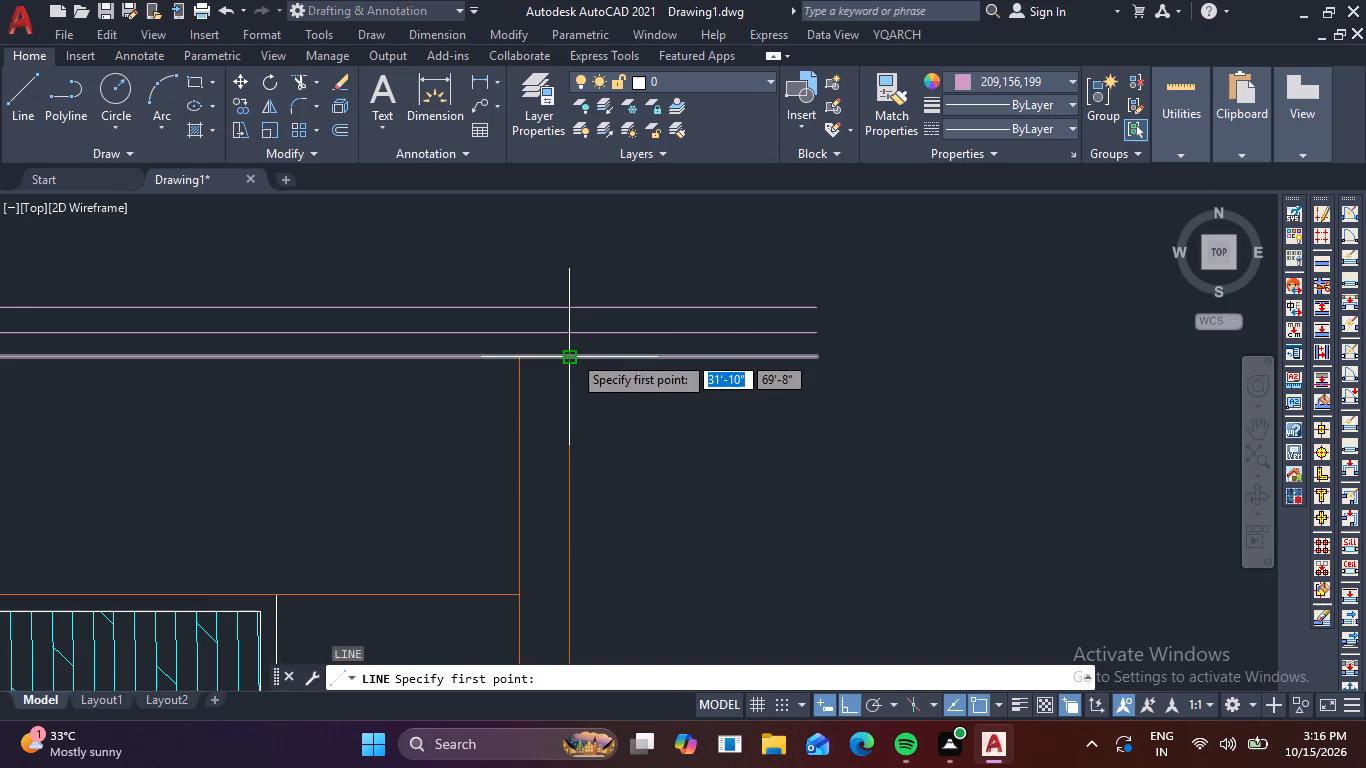
left_click(573, 353)
left_click(574, 303)
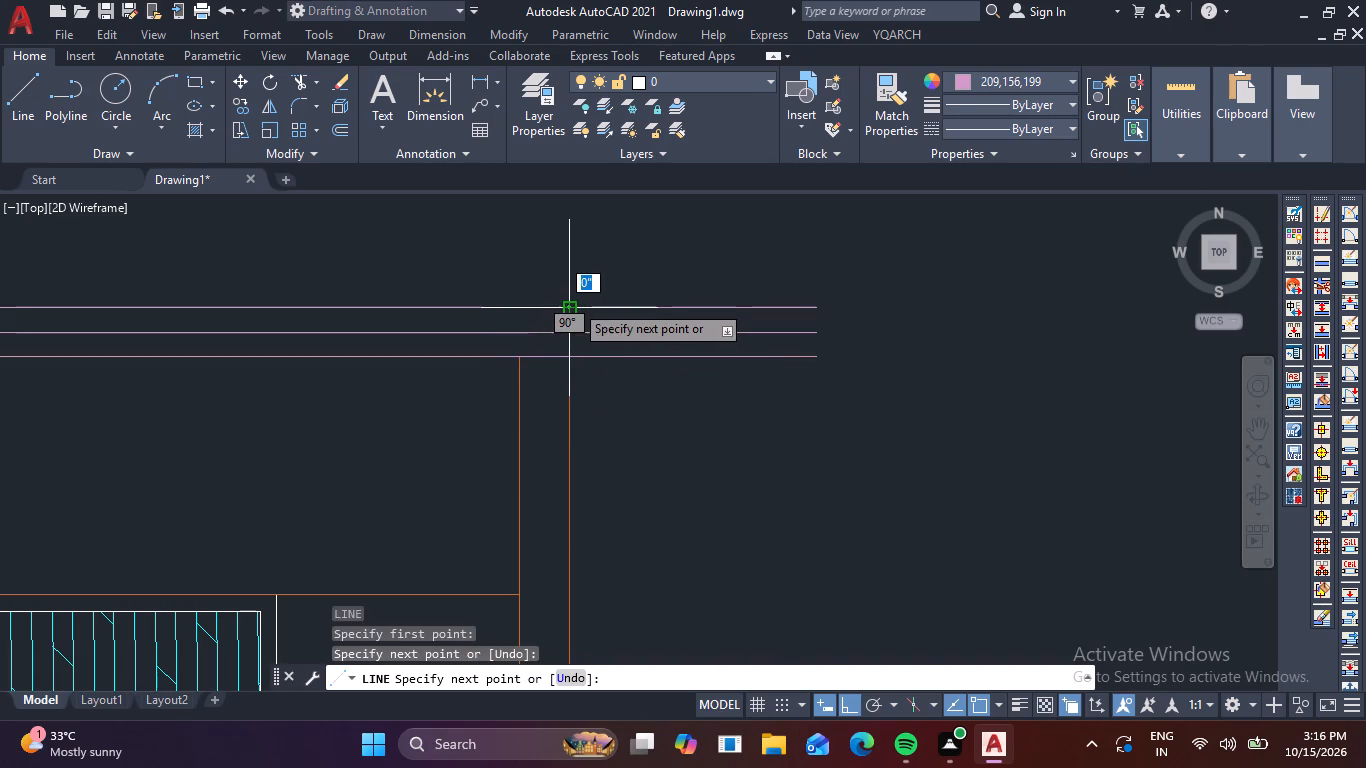
key("space")
scroll(574, 303, "down", 4)
scroll(418, 316, "up", 4)
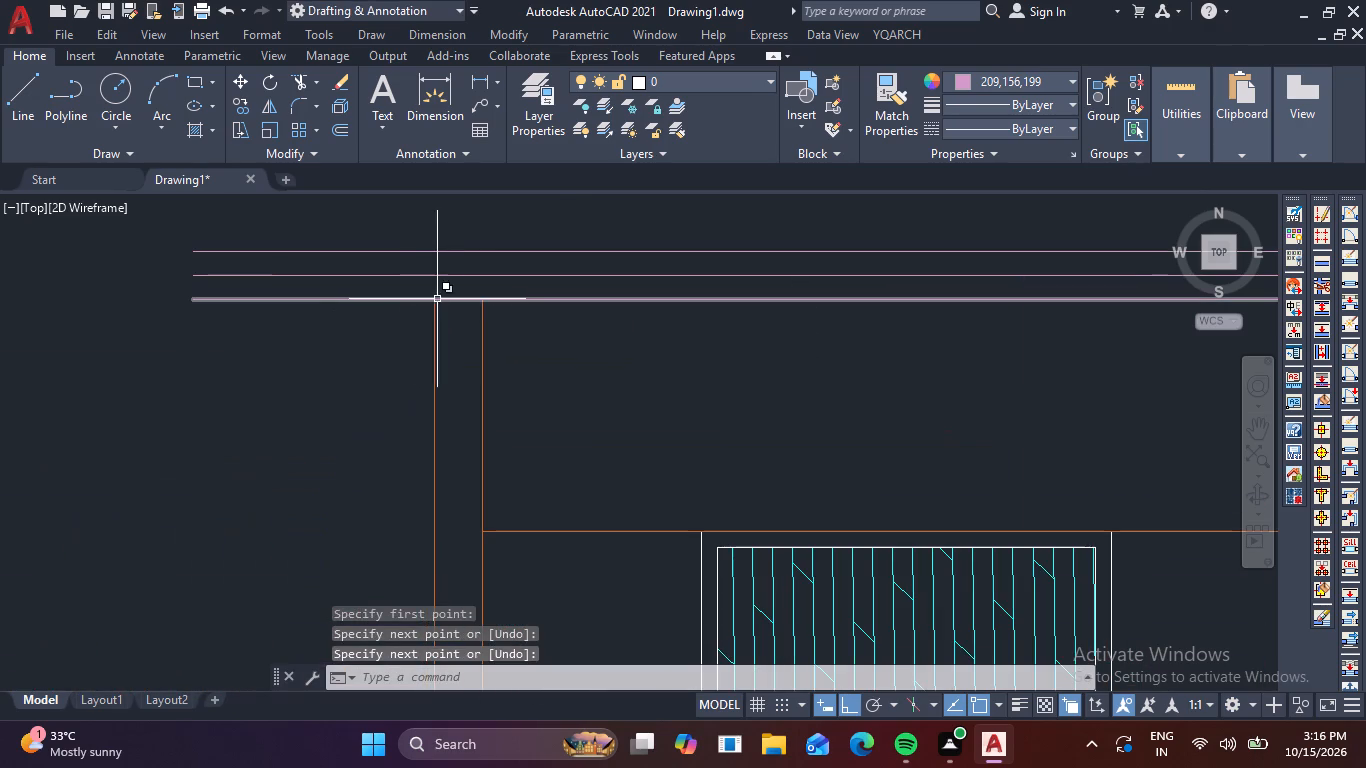
key("space")
left_click(432, 302)
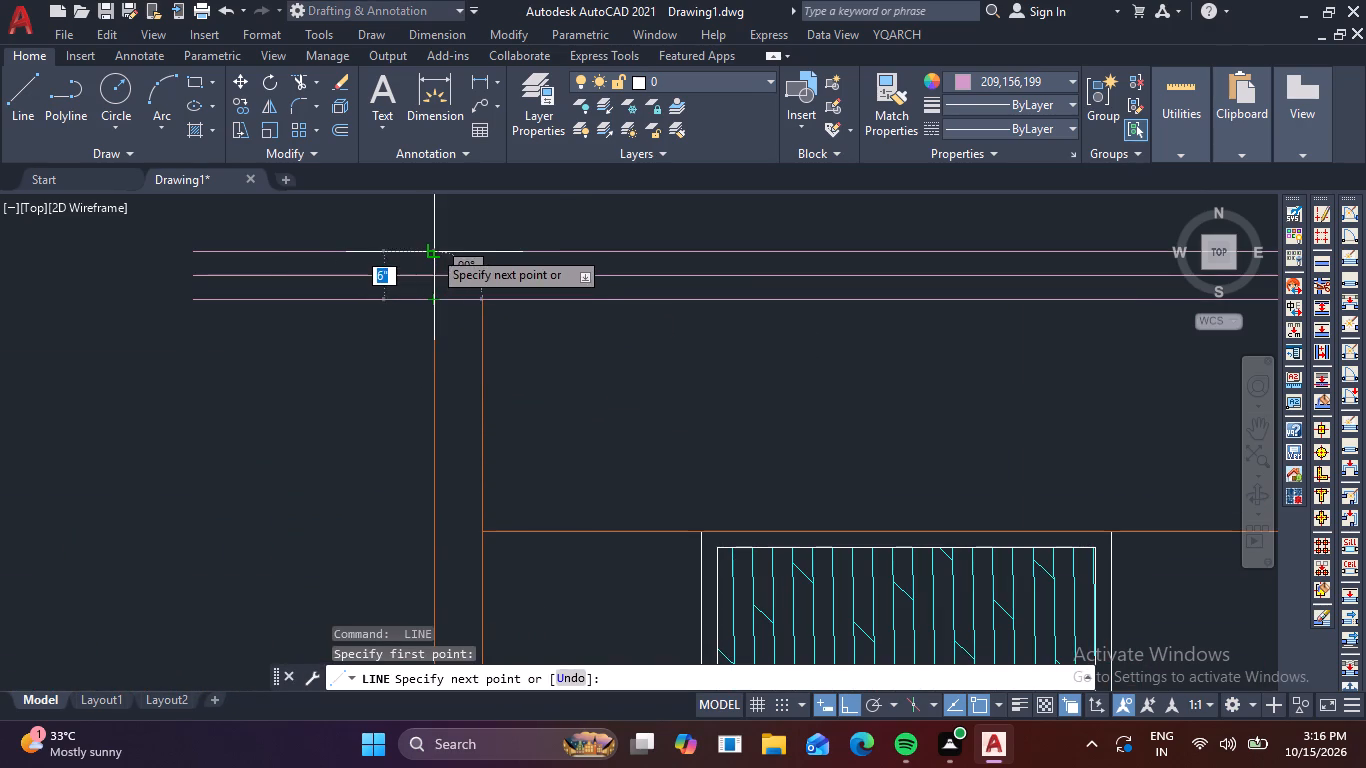
left_click(432, 249)
key("space")
scroll(492, 287, "down", 2)
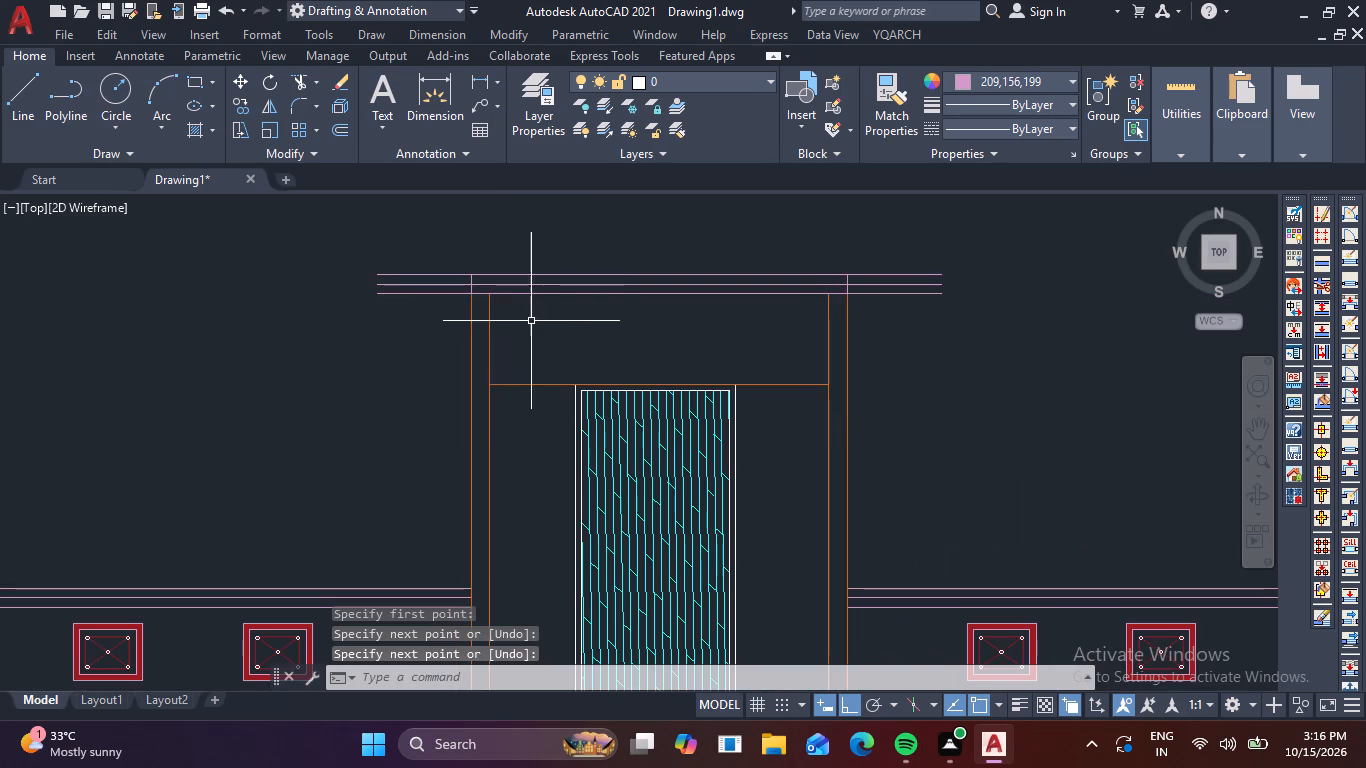
key("Escape")
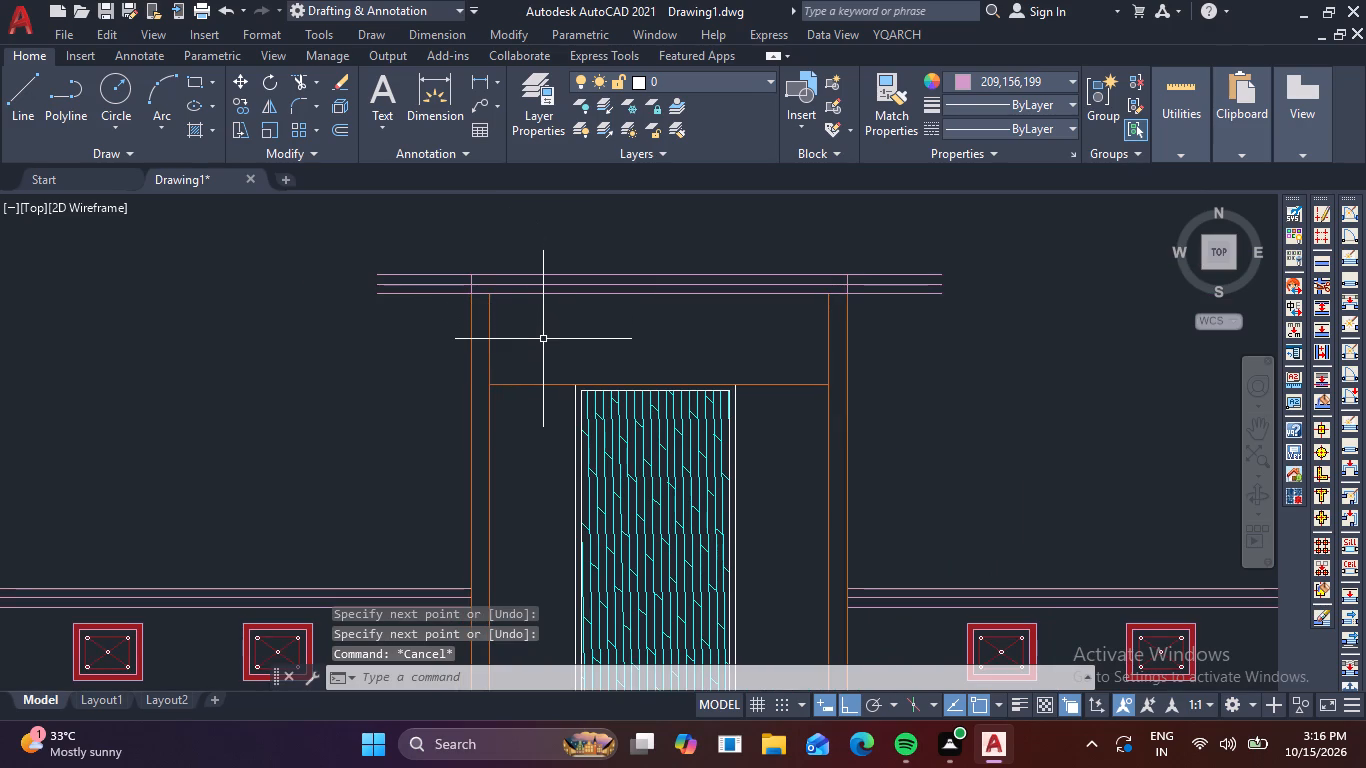
Trim the top band's overhanging lines beyond the new vertical end lines on both sides.
key("t")
key("r")
key("space")
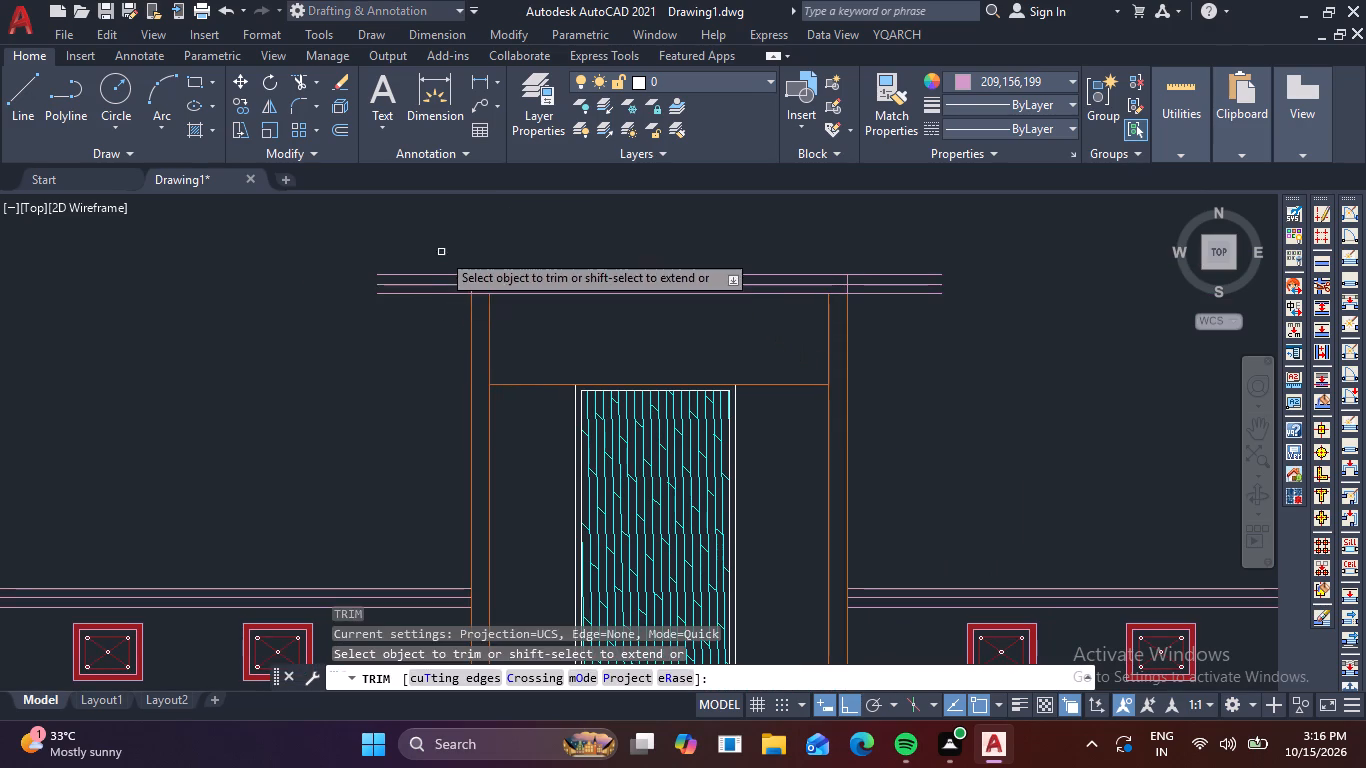
left_click_drag(441, 252, 420, 330)
left_click_drag(877, 241, 885, 318)
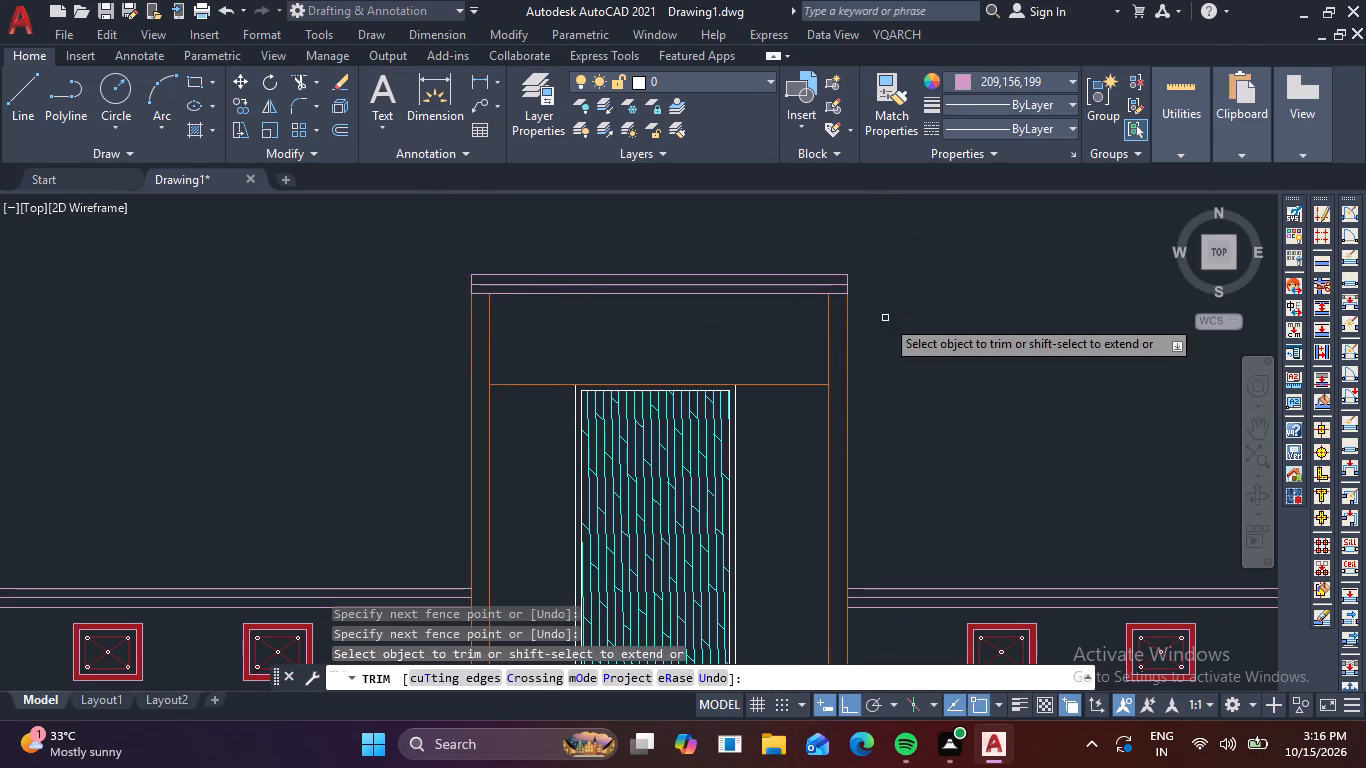
key("Escape")
key("Escape")
Set the drawing colour to 205,105,40 and start a line from the top band's upper-right corner.
scroll(920, 351, "down", 2)
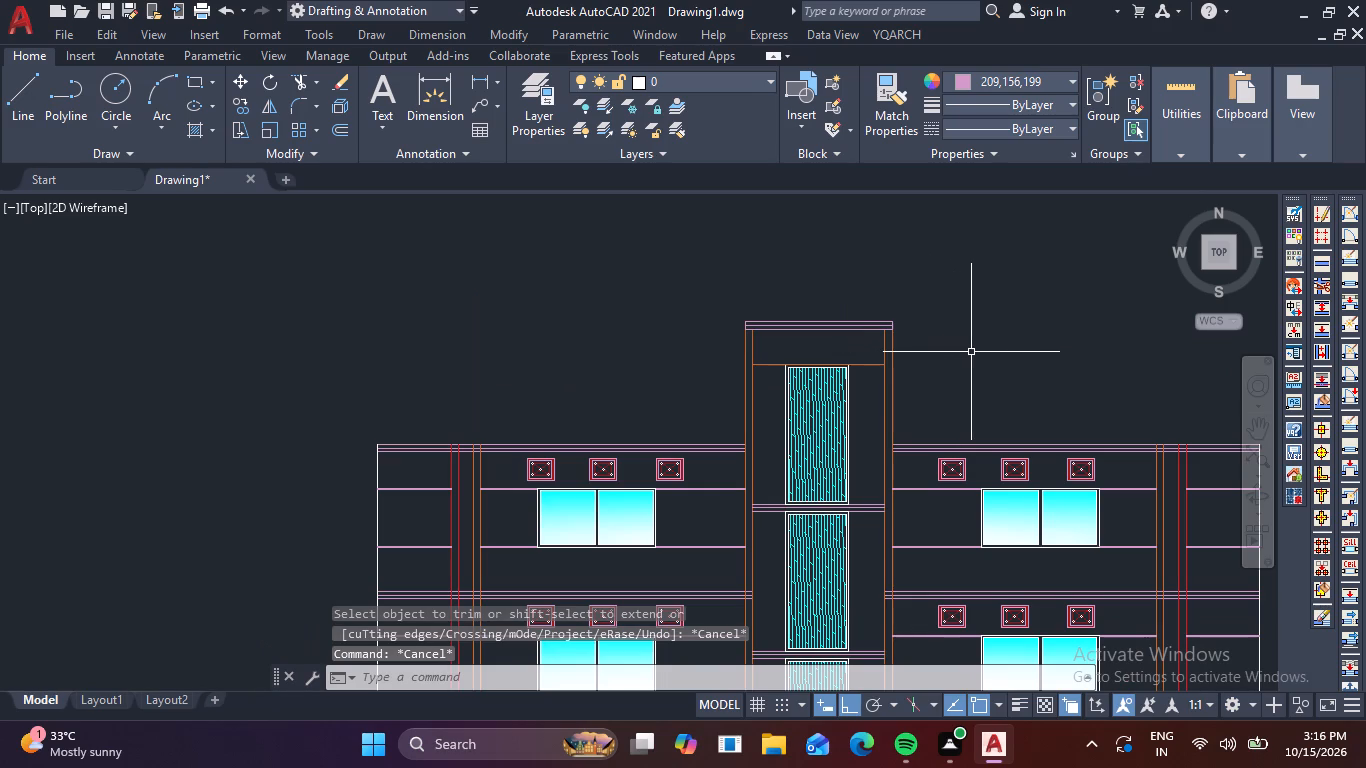
scroll(897, 323, "up", 3)
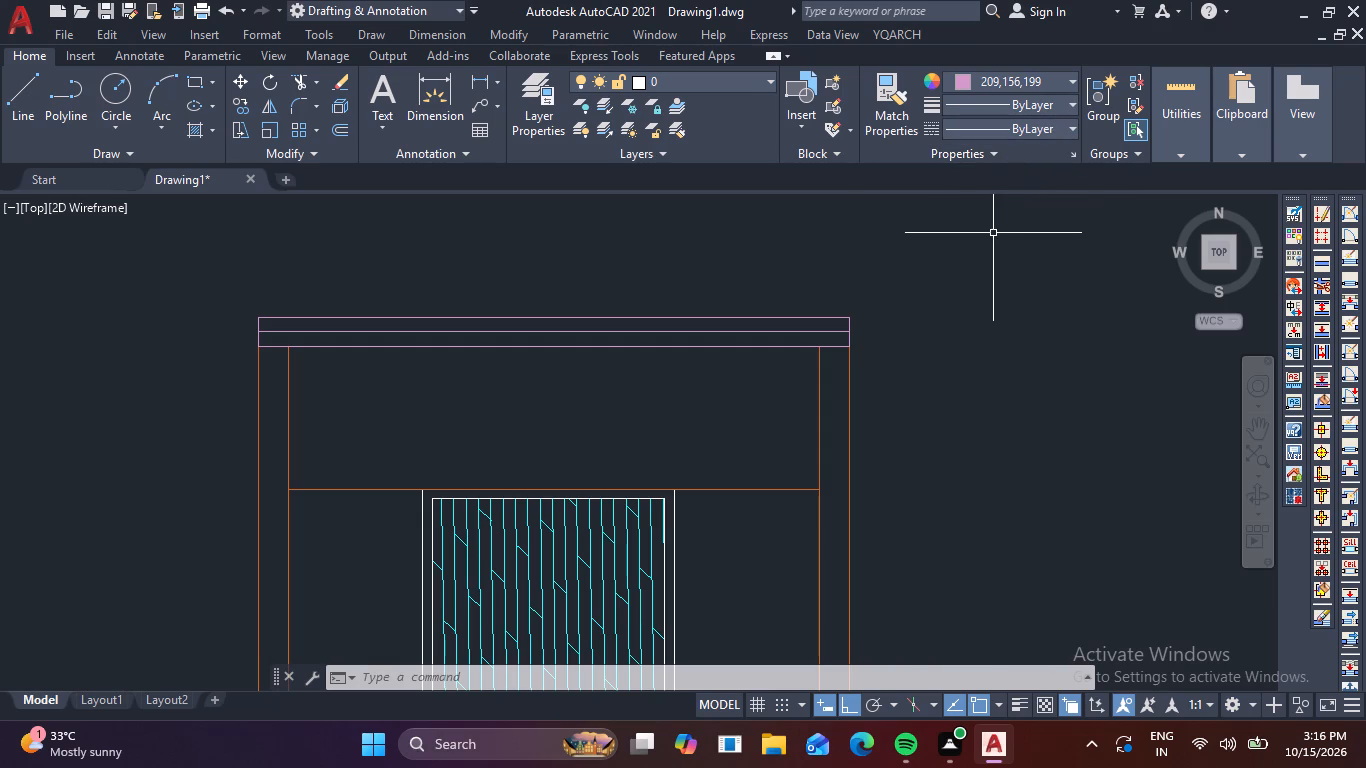
scroll(873, 284, "down", 3)
scroll(894, 333, "up", 1)
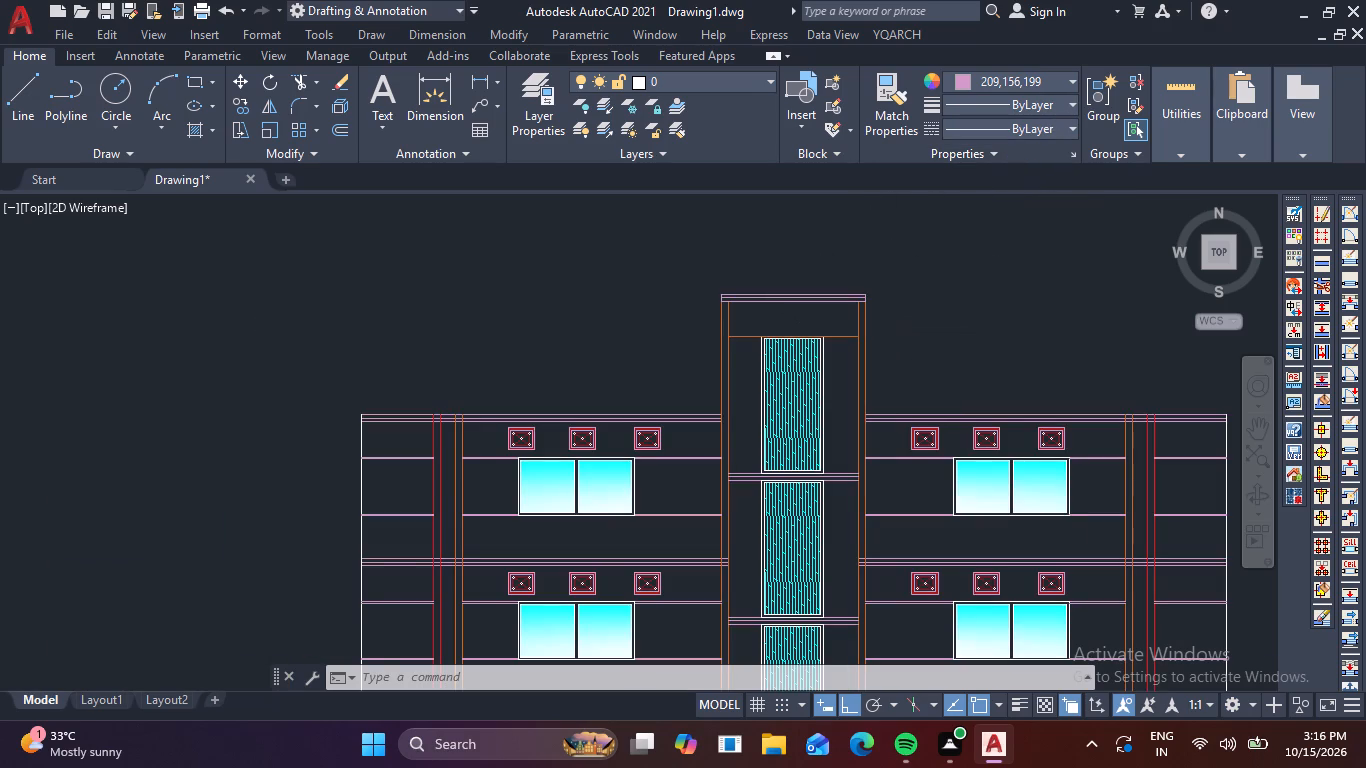
scroll(894, 333, "up", 1)
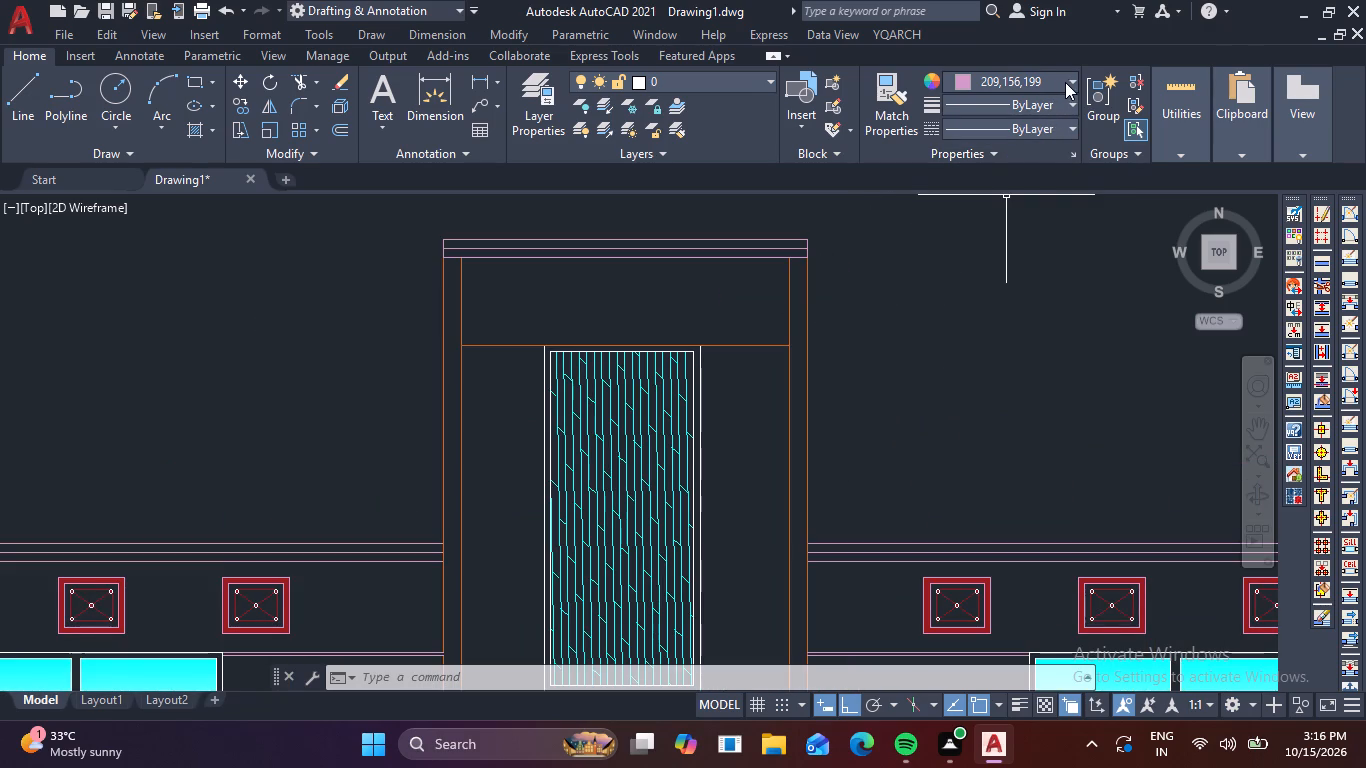
left_click(1073, 78)
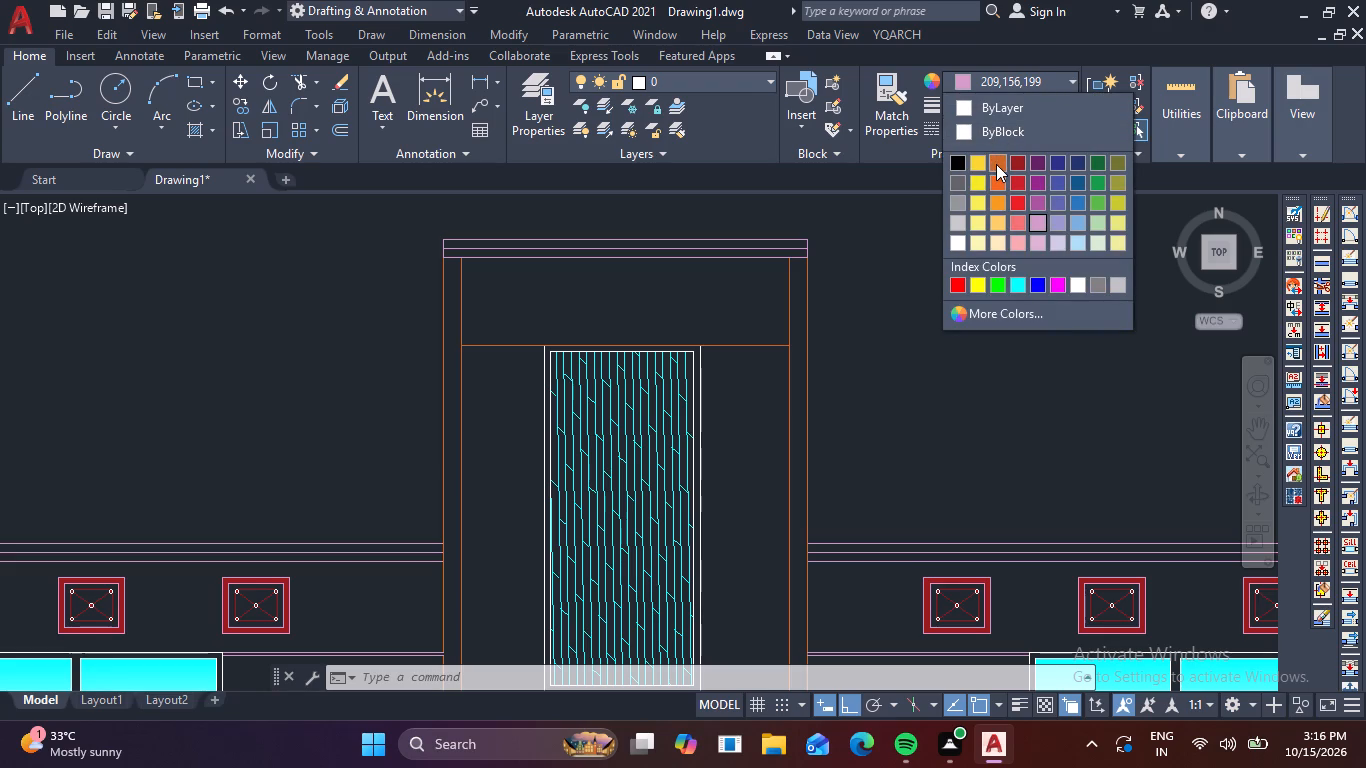
left_click(996, 164)
scroll(813, 300, "up", 2)
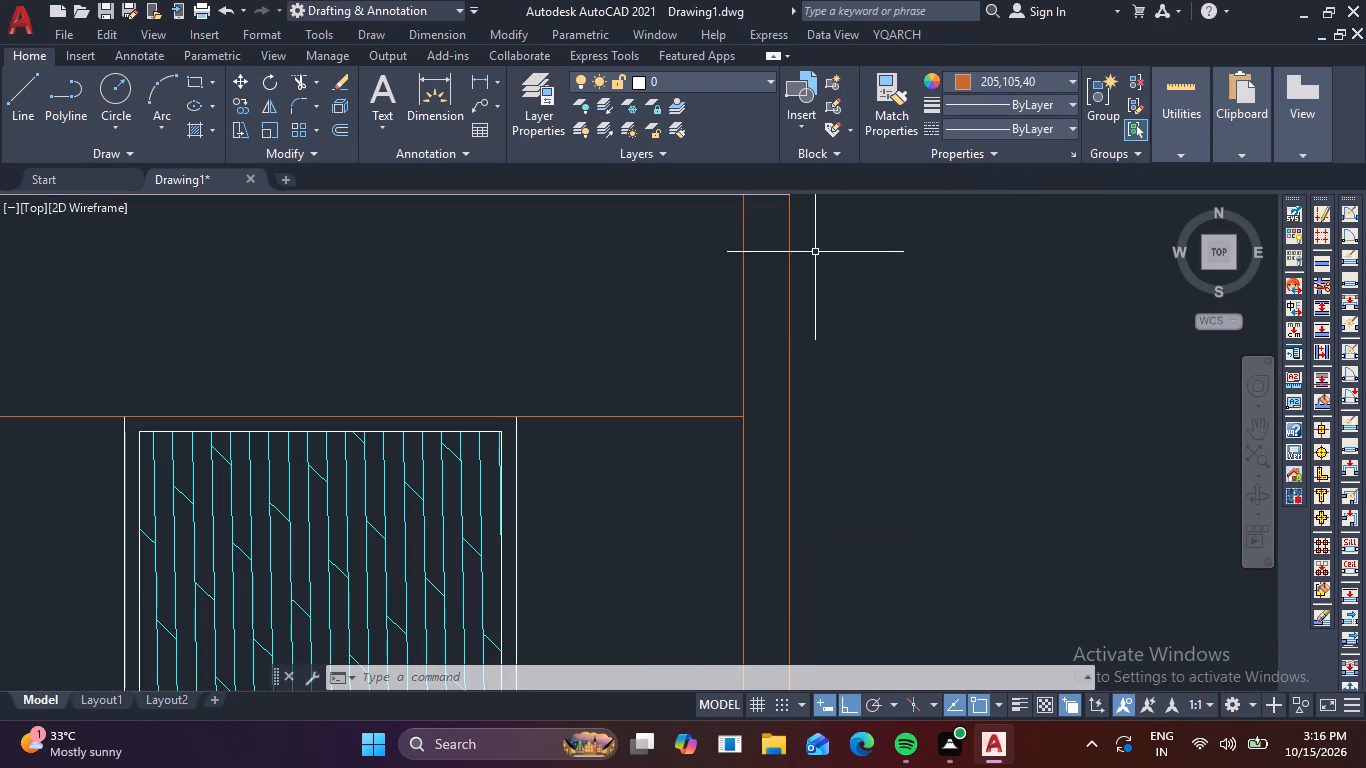
middle_click_drag(803, 285, 760, 440)
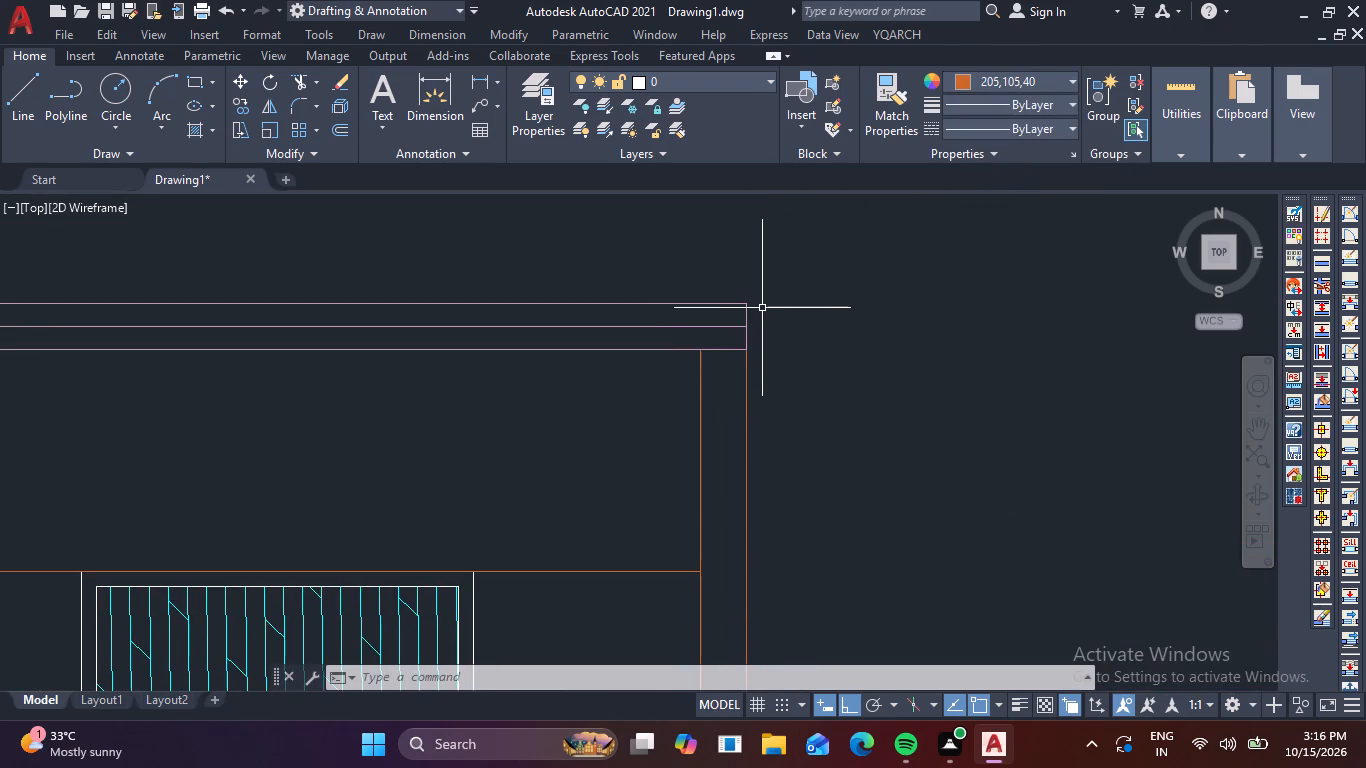
key("l")
key("space")
left_click(745, 304)
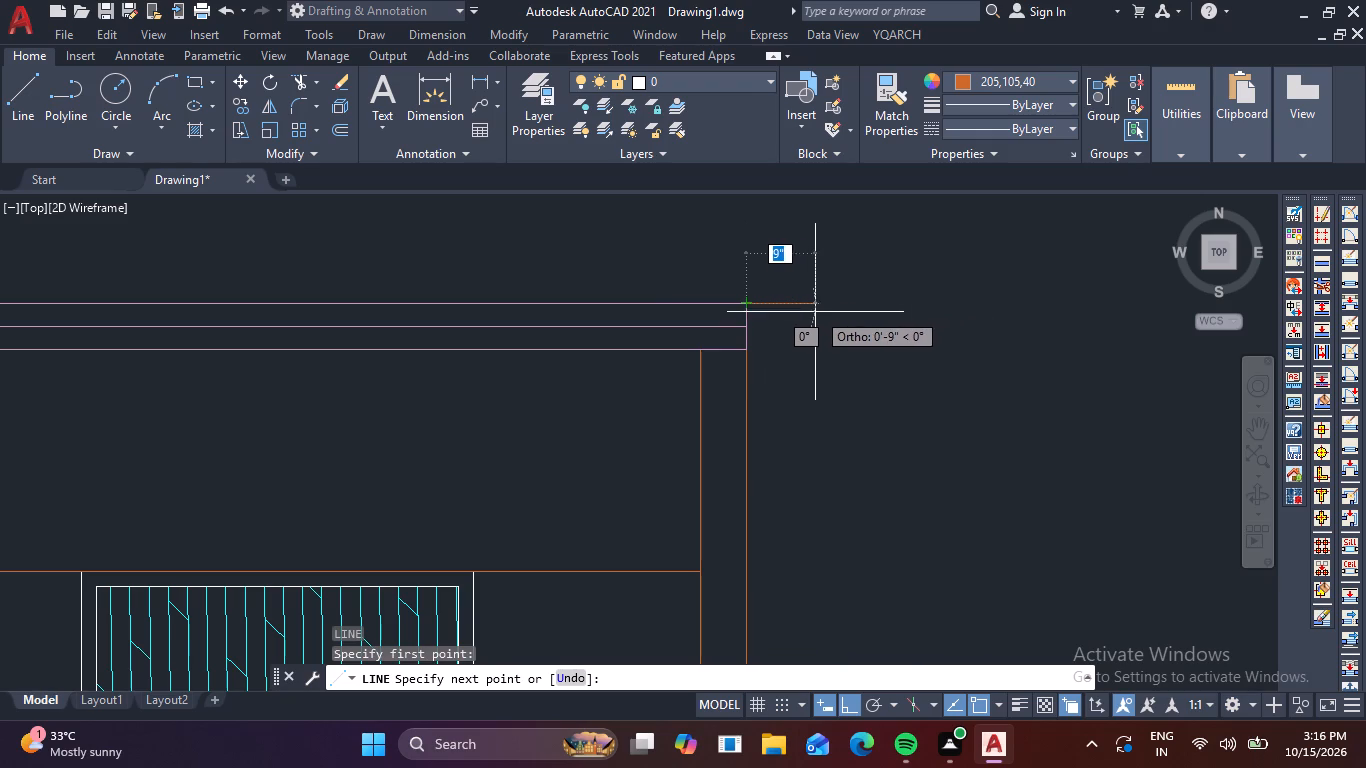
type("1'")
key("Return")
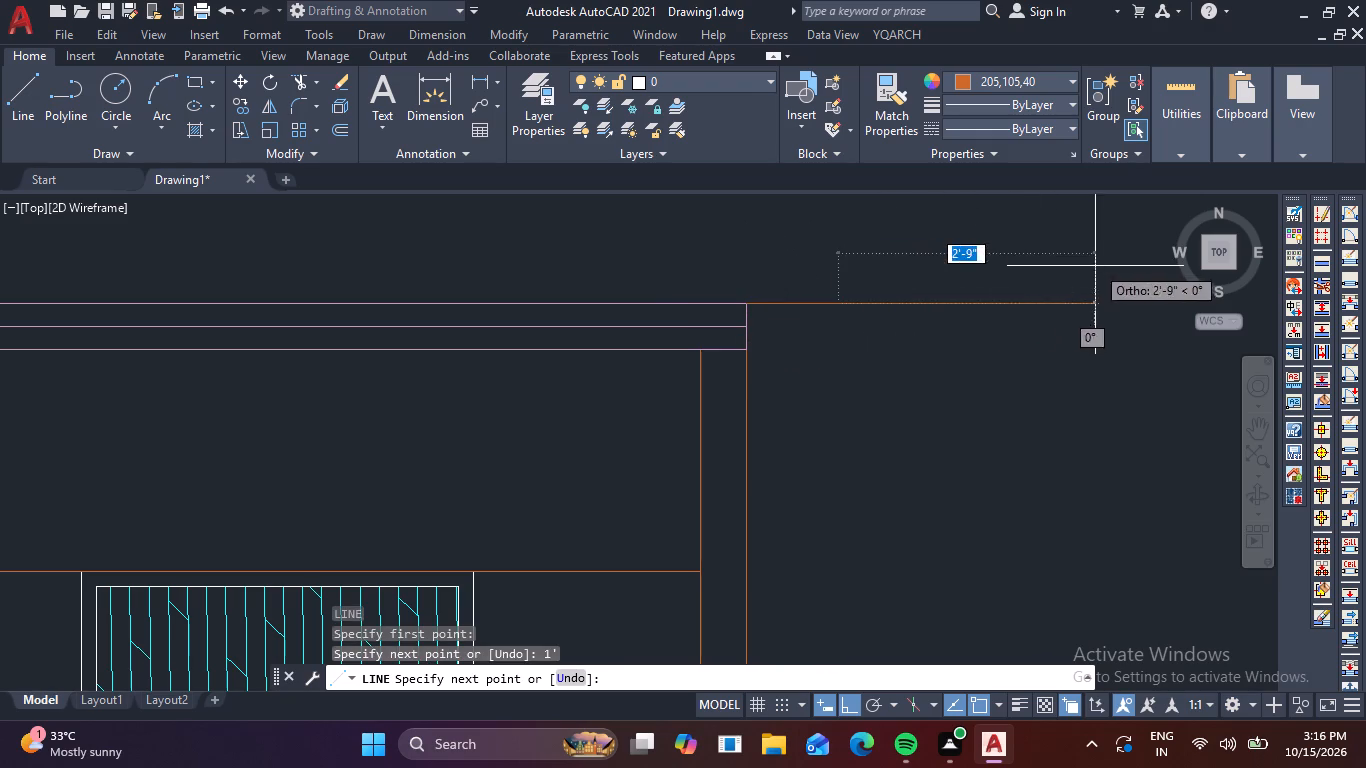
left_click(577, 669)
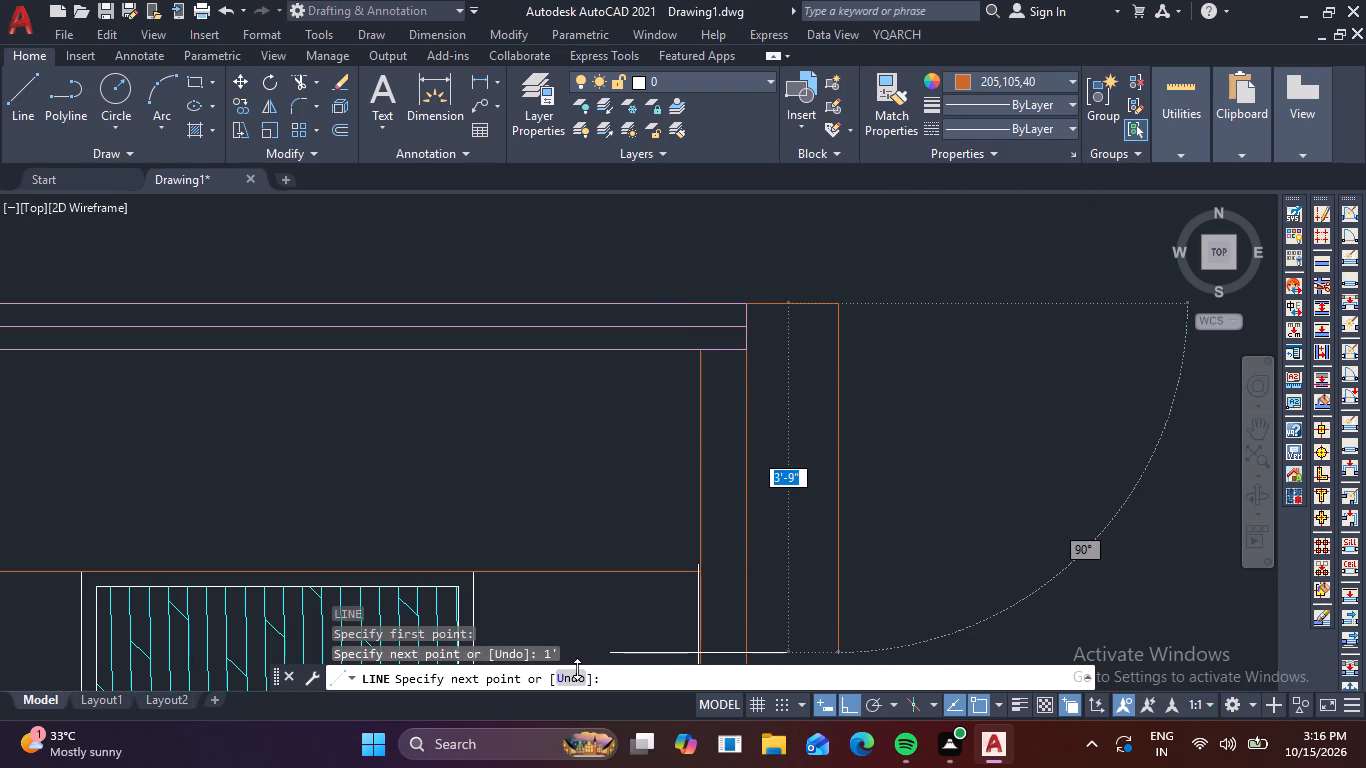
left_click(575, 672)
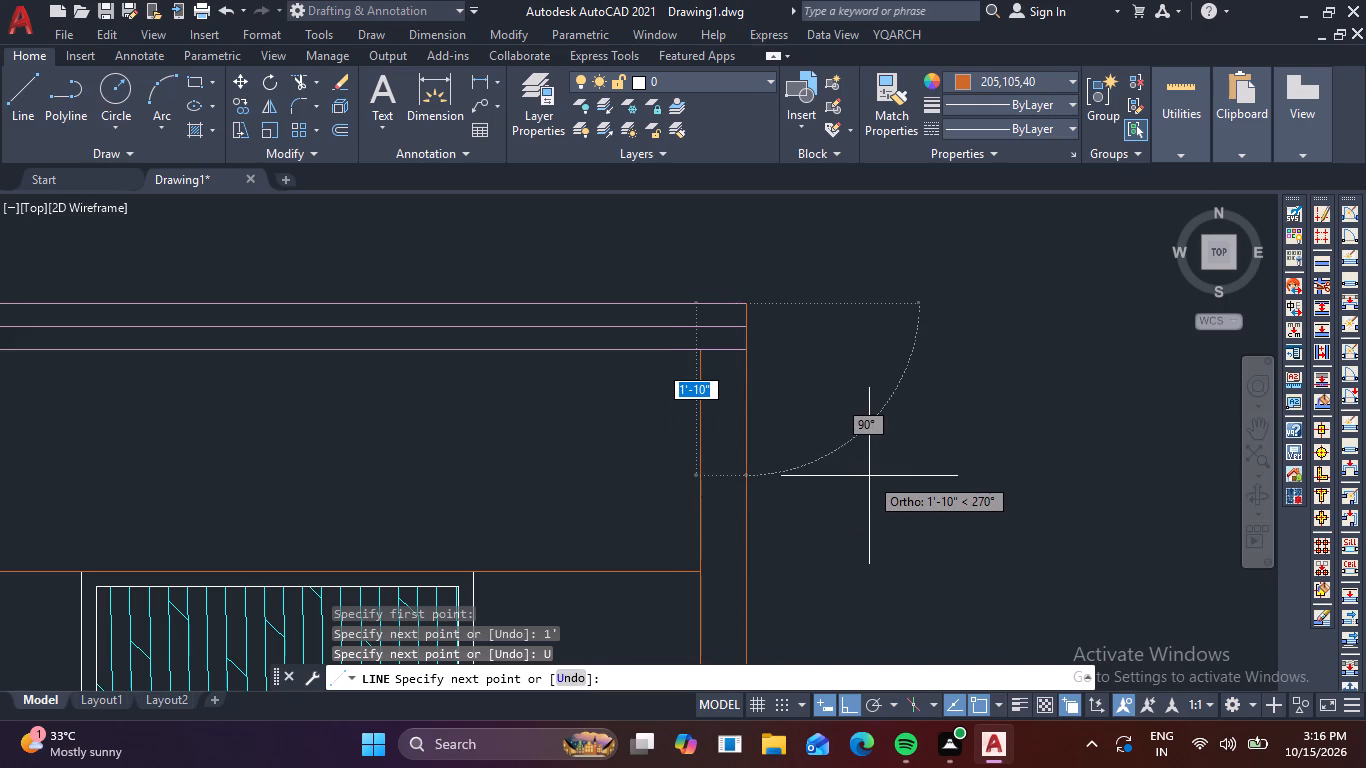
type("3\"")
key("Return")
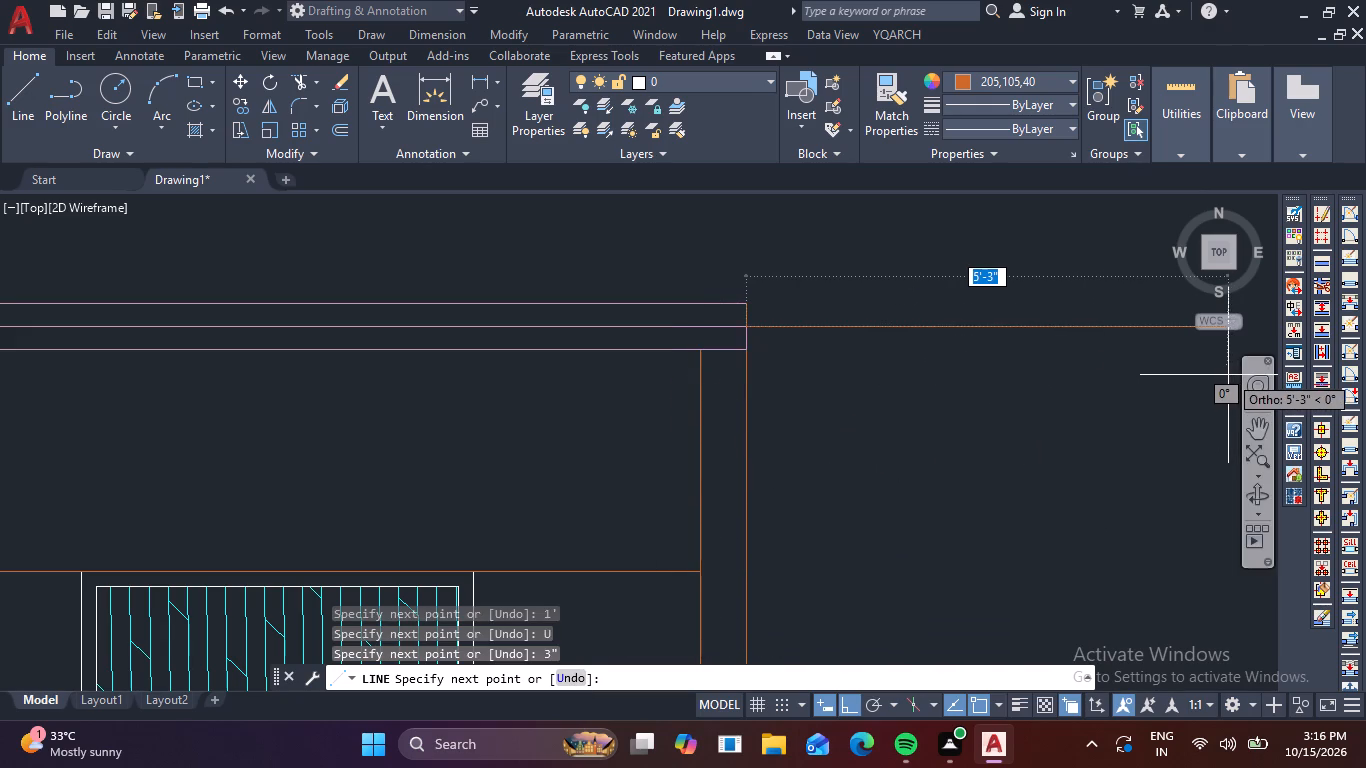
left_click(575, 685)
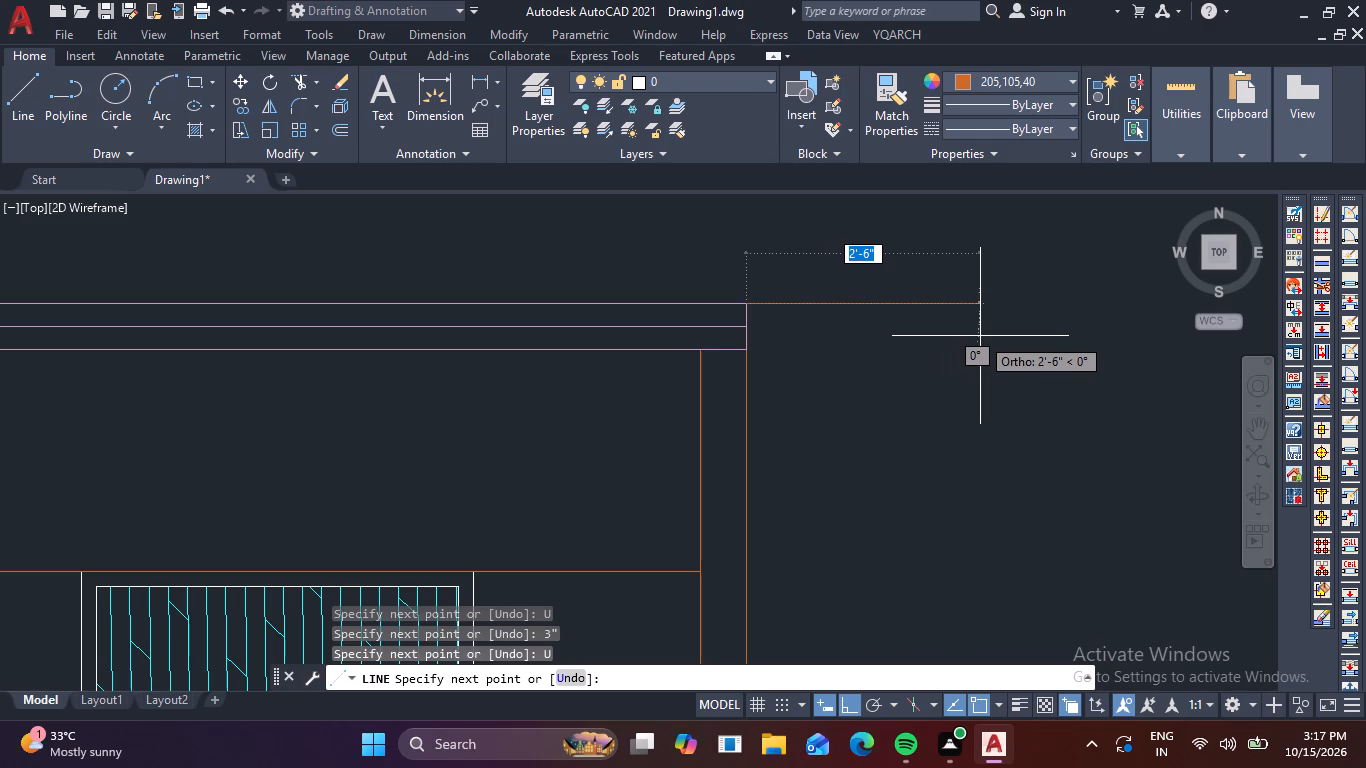
Draw the stepped cornice profile outward from the band's corner: 3" across, 3" up, 3" across, 3" up, 3" across, 6" up.
type("3\"")
key("Return")
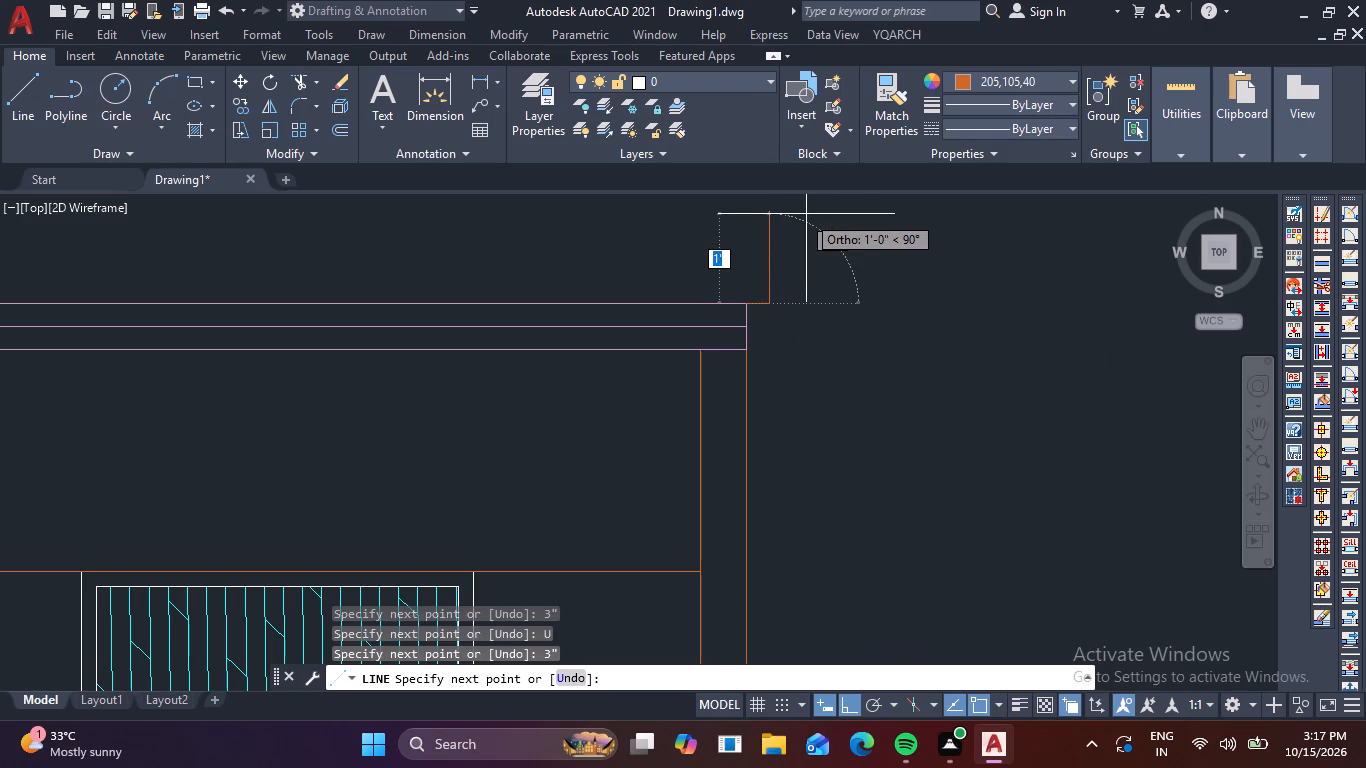
middle_click_drag(806, 212, 787, 331)
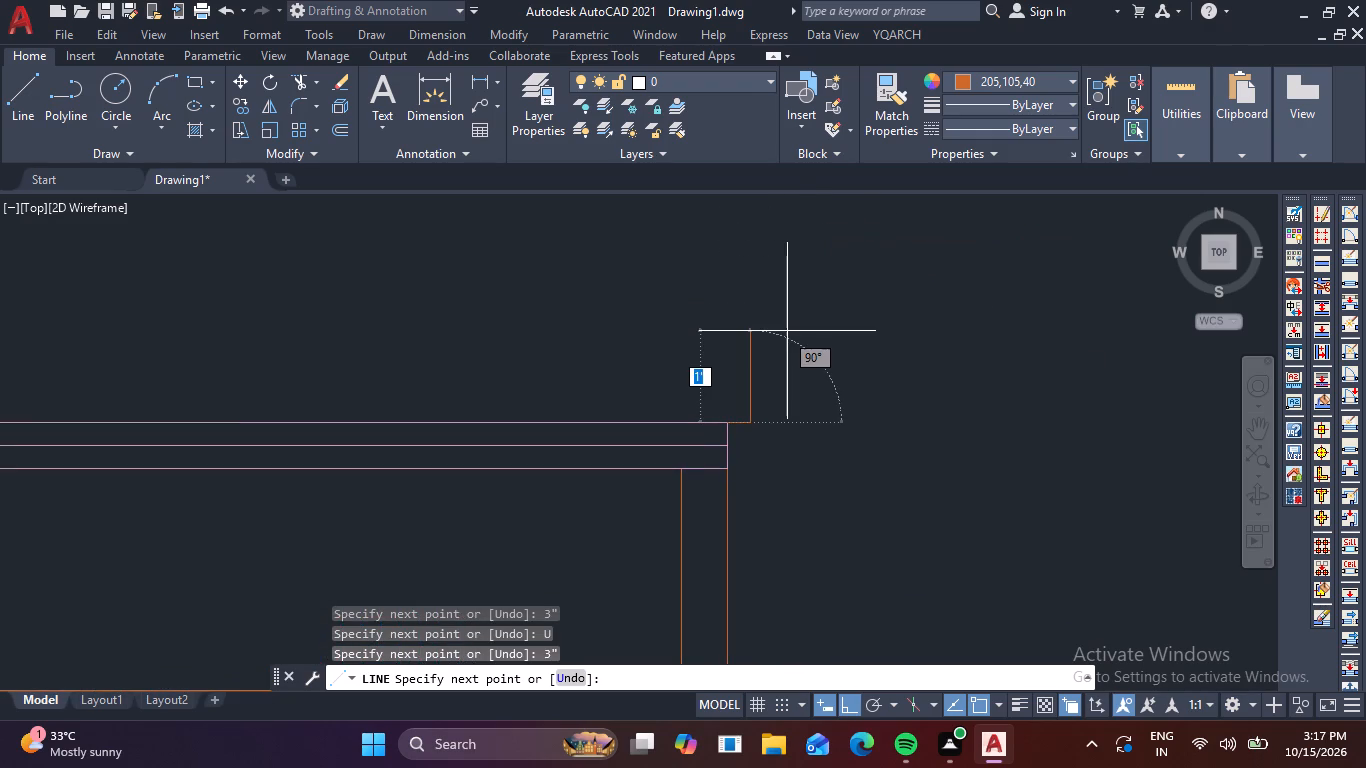
type("3\"")
key("Return")
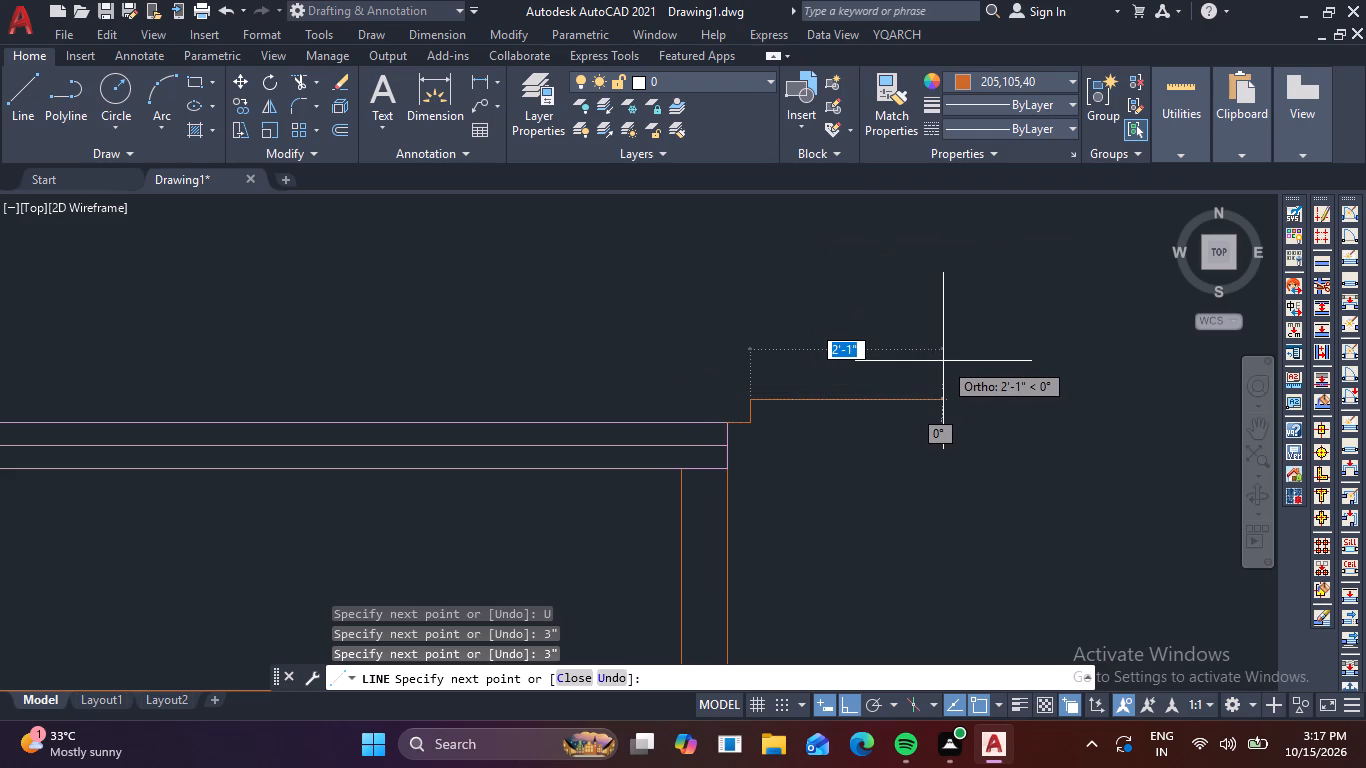
type("3\"")
key("Return")
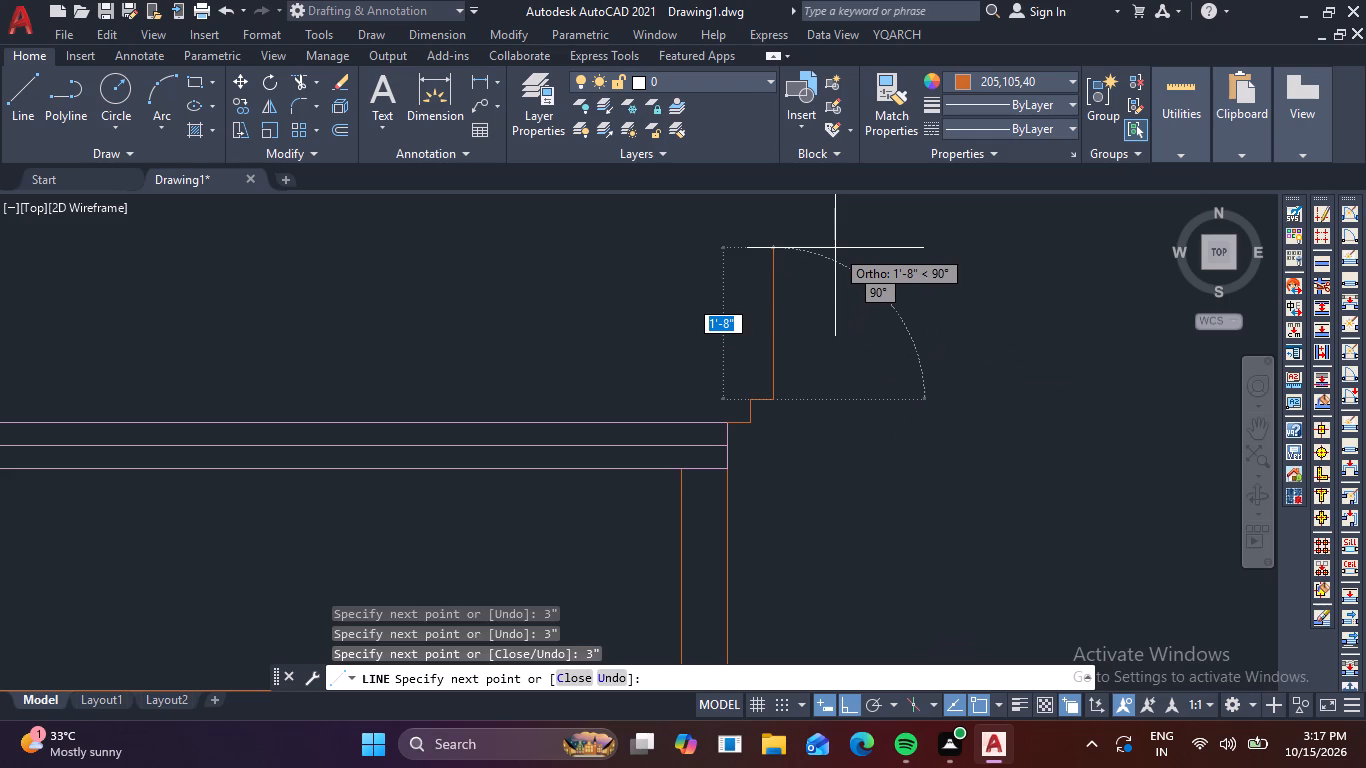
type("3\"")
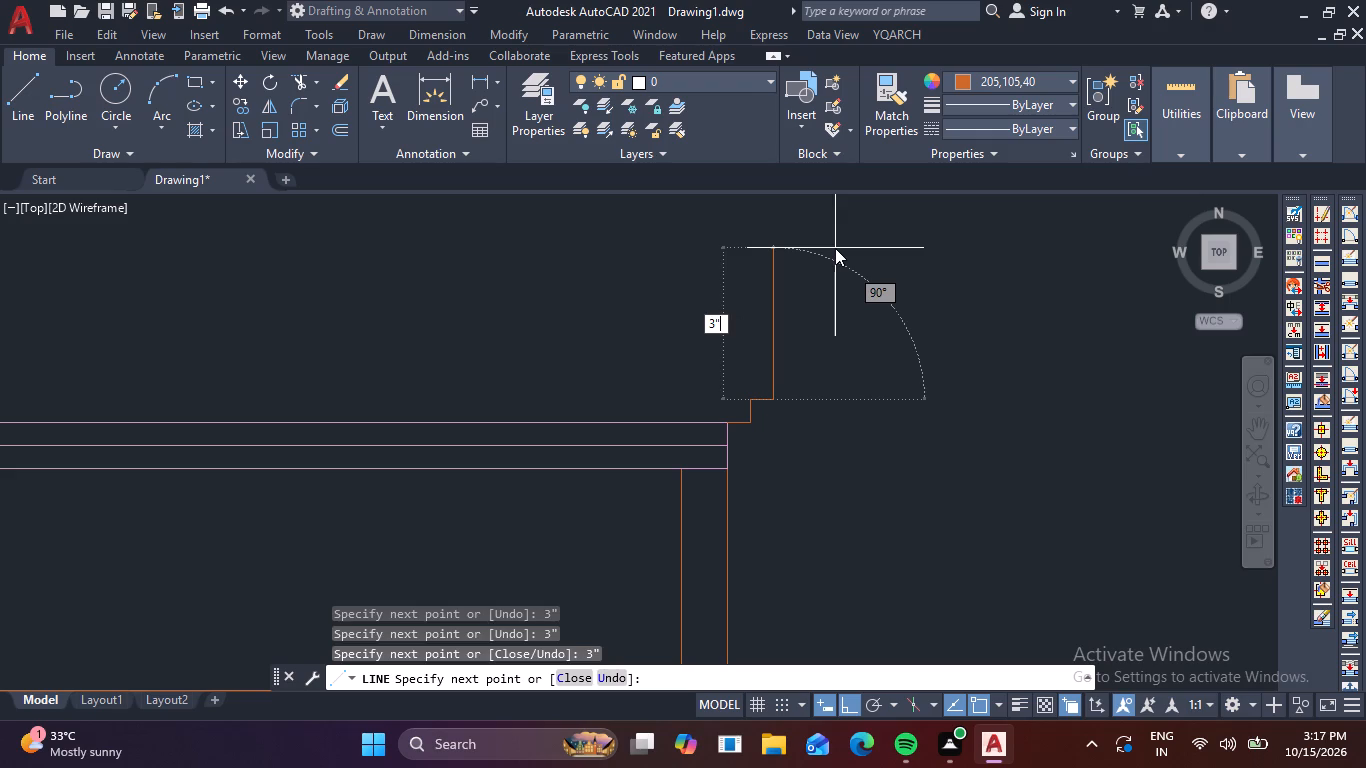
key("Return")
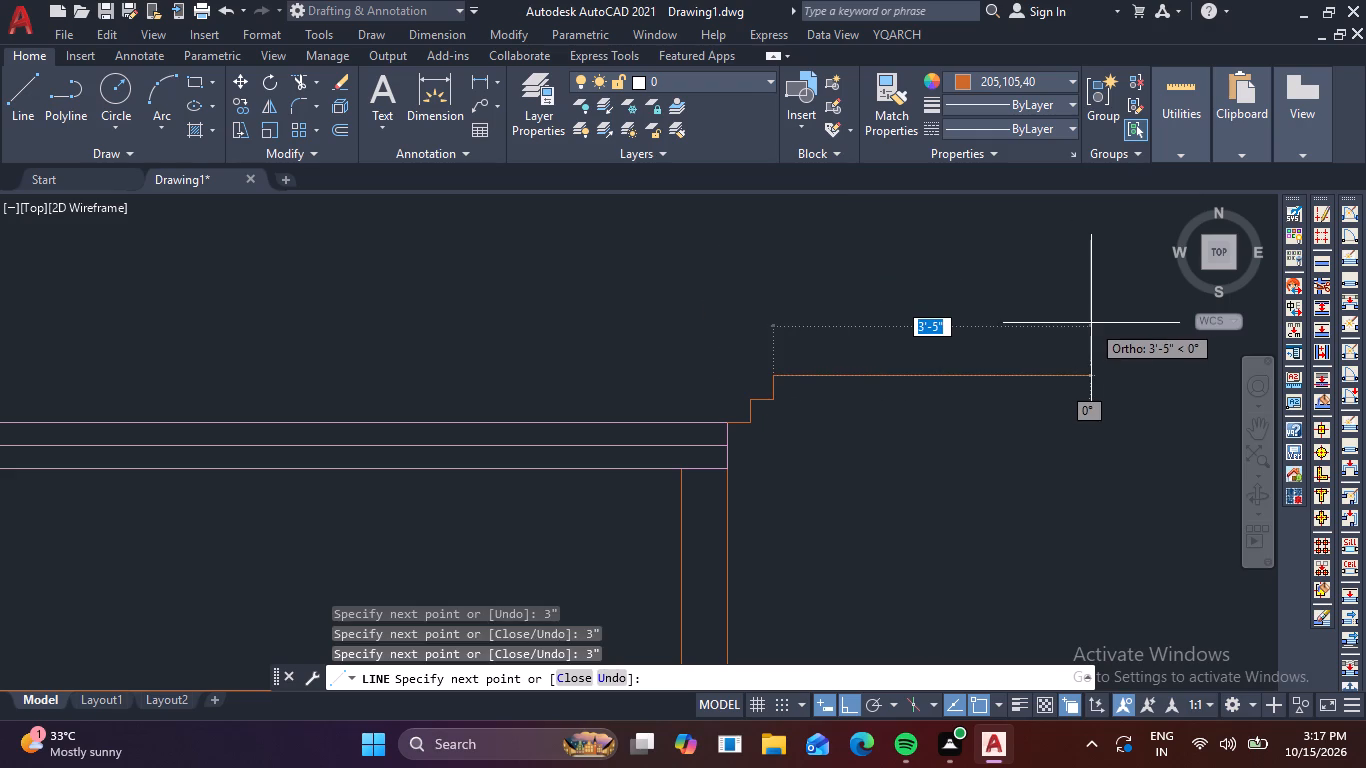
type("3\"")
key("Return")
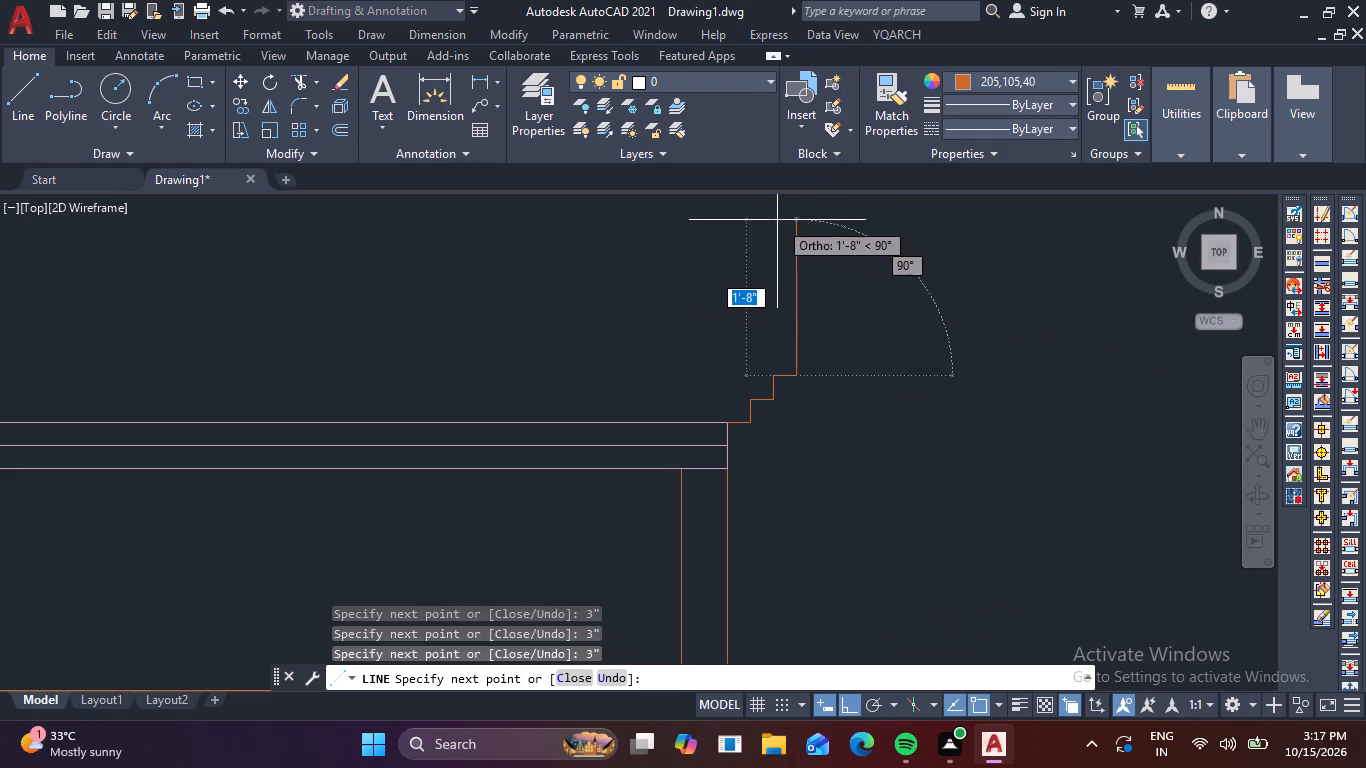
middle_click_drag(803, 234, 796, 324)
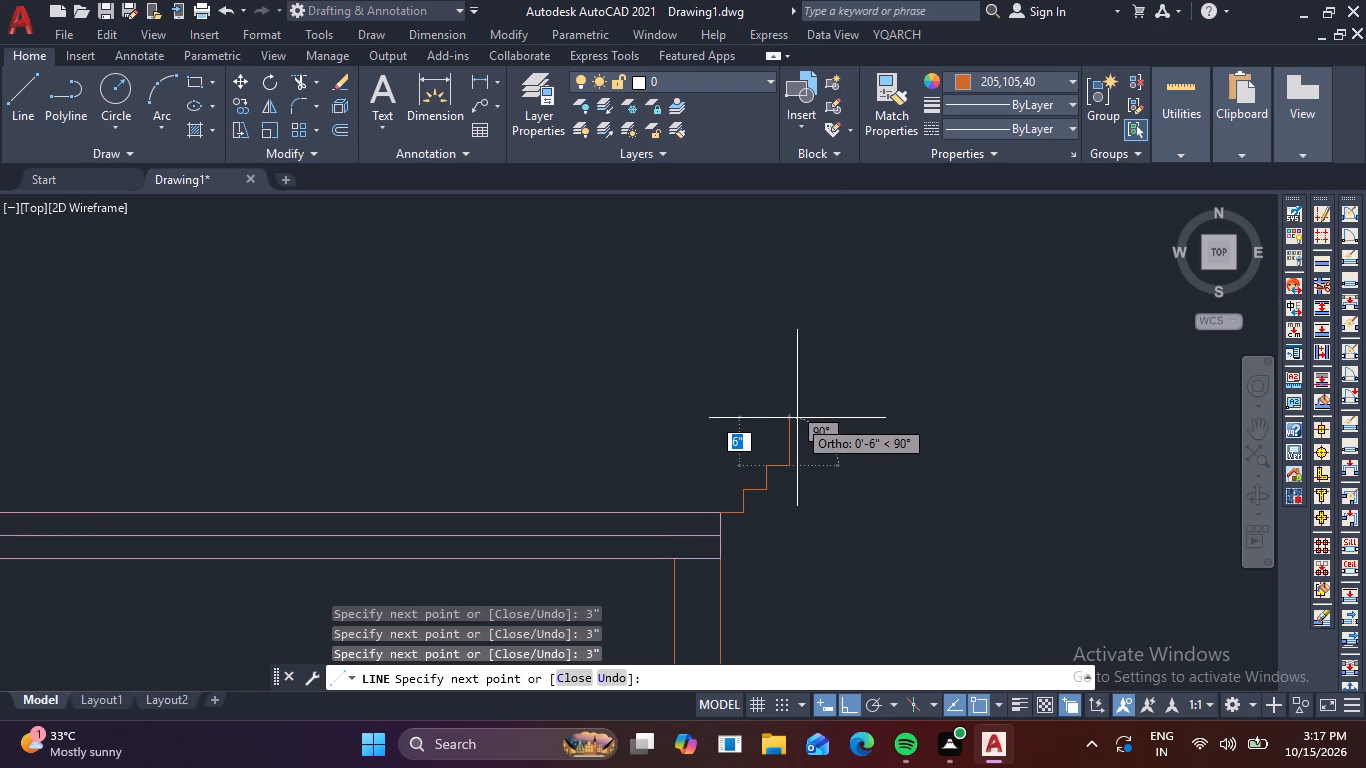
key("6")
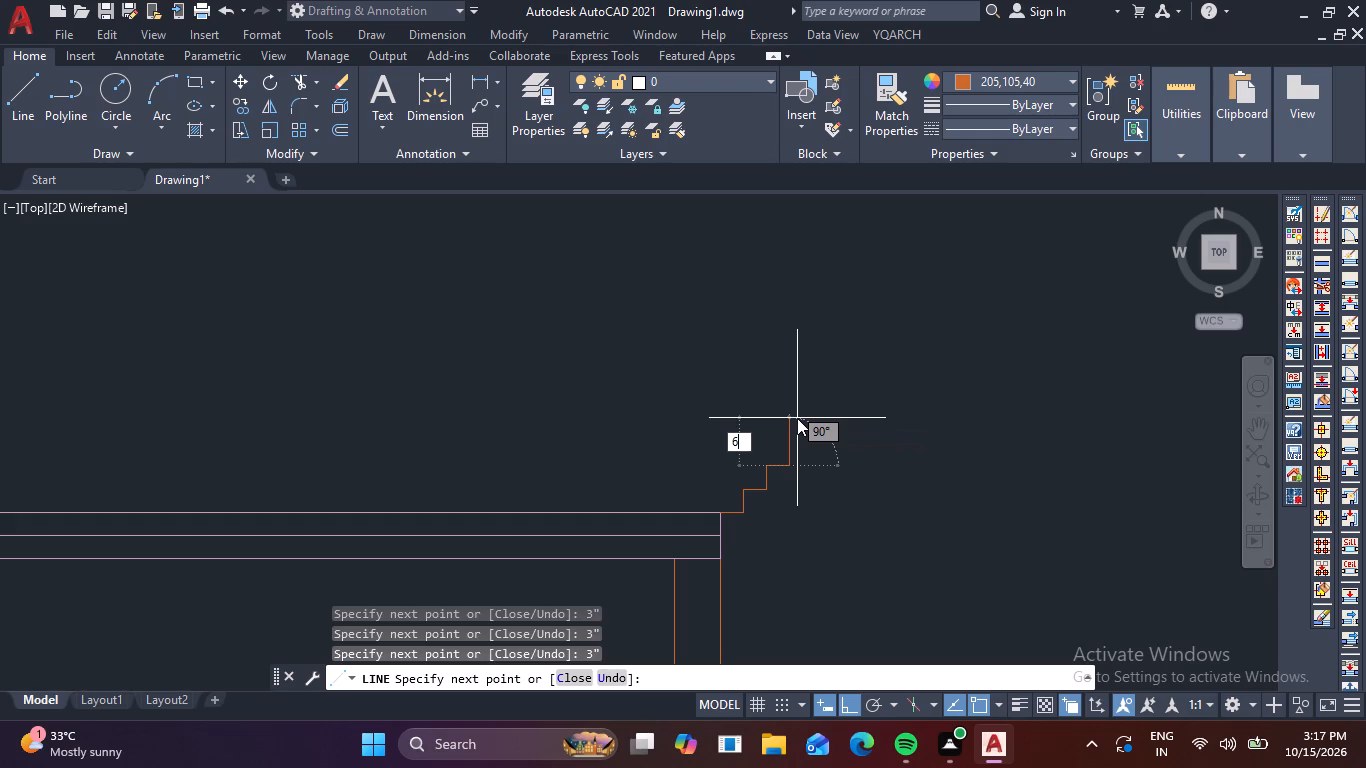
key("shift+quotedbl")
key("Return")
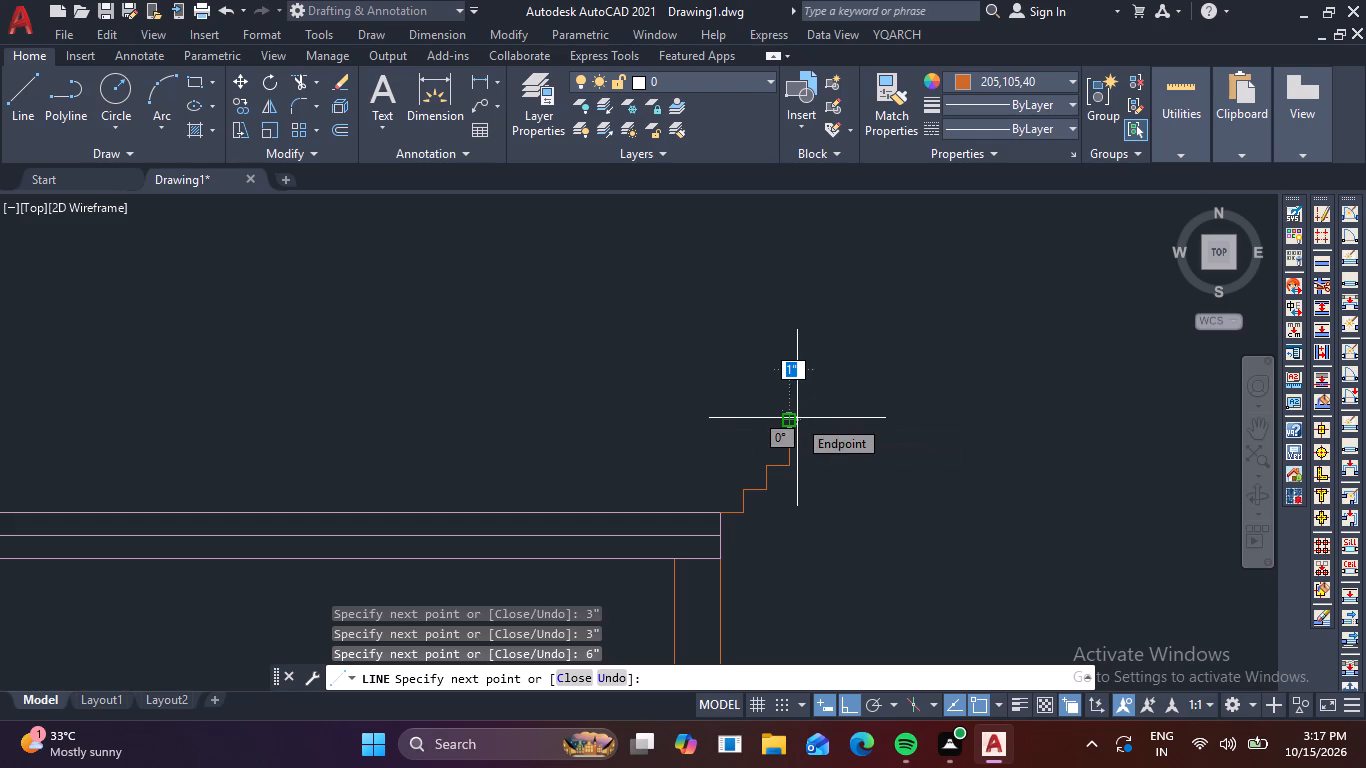
key("Escape")
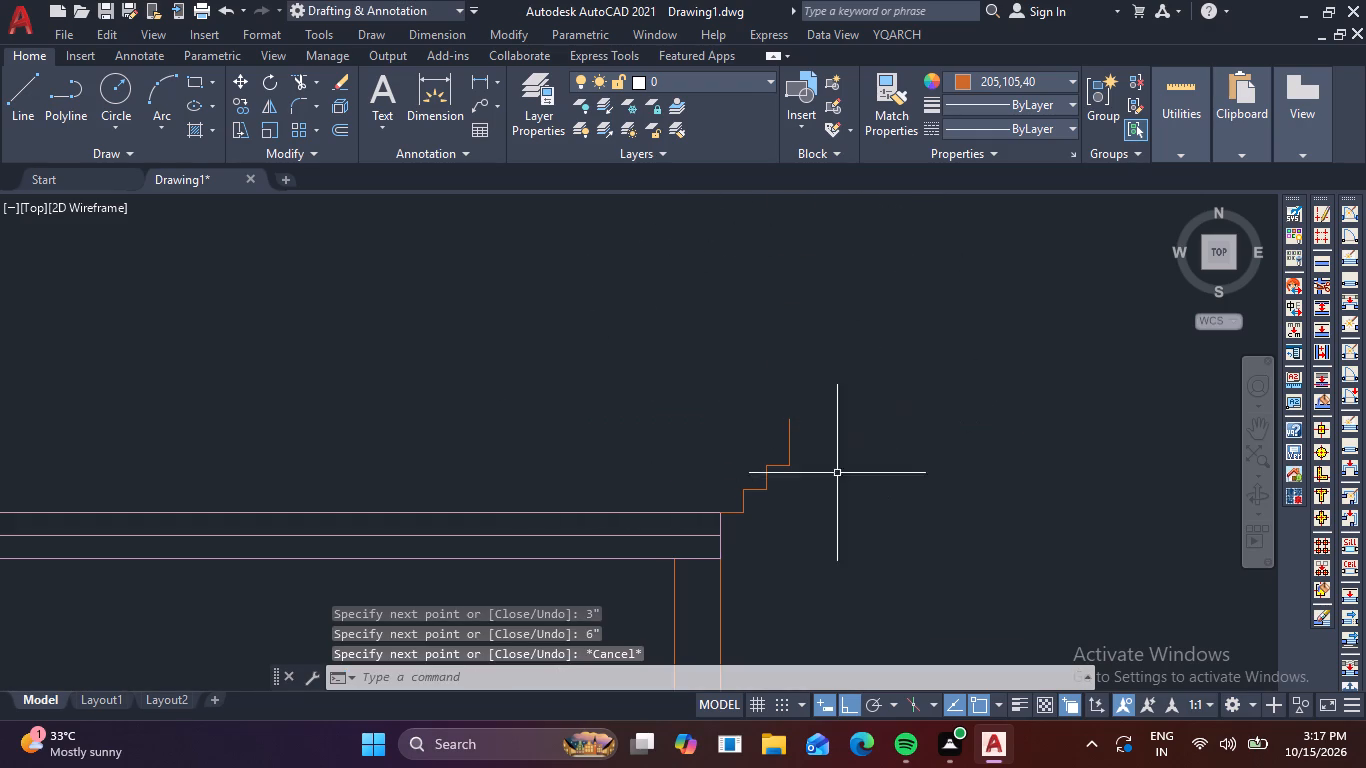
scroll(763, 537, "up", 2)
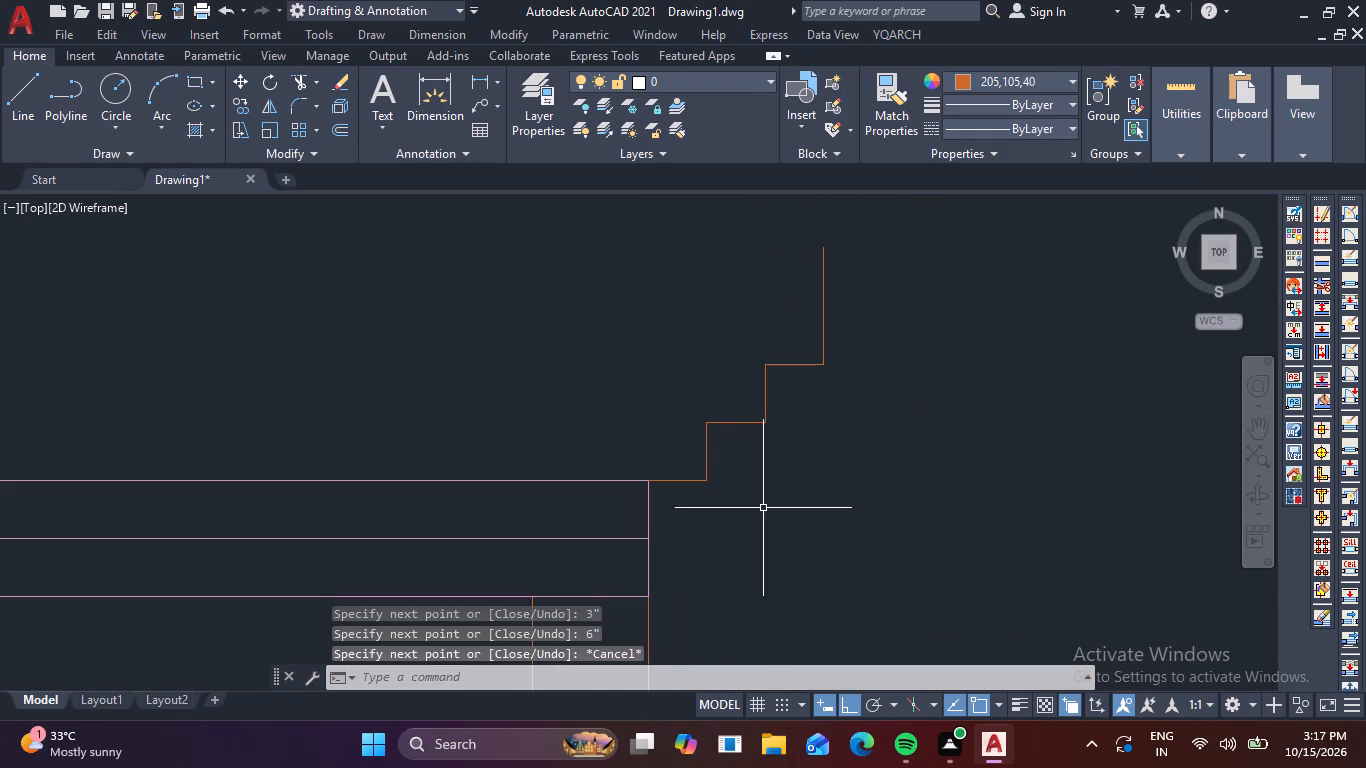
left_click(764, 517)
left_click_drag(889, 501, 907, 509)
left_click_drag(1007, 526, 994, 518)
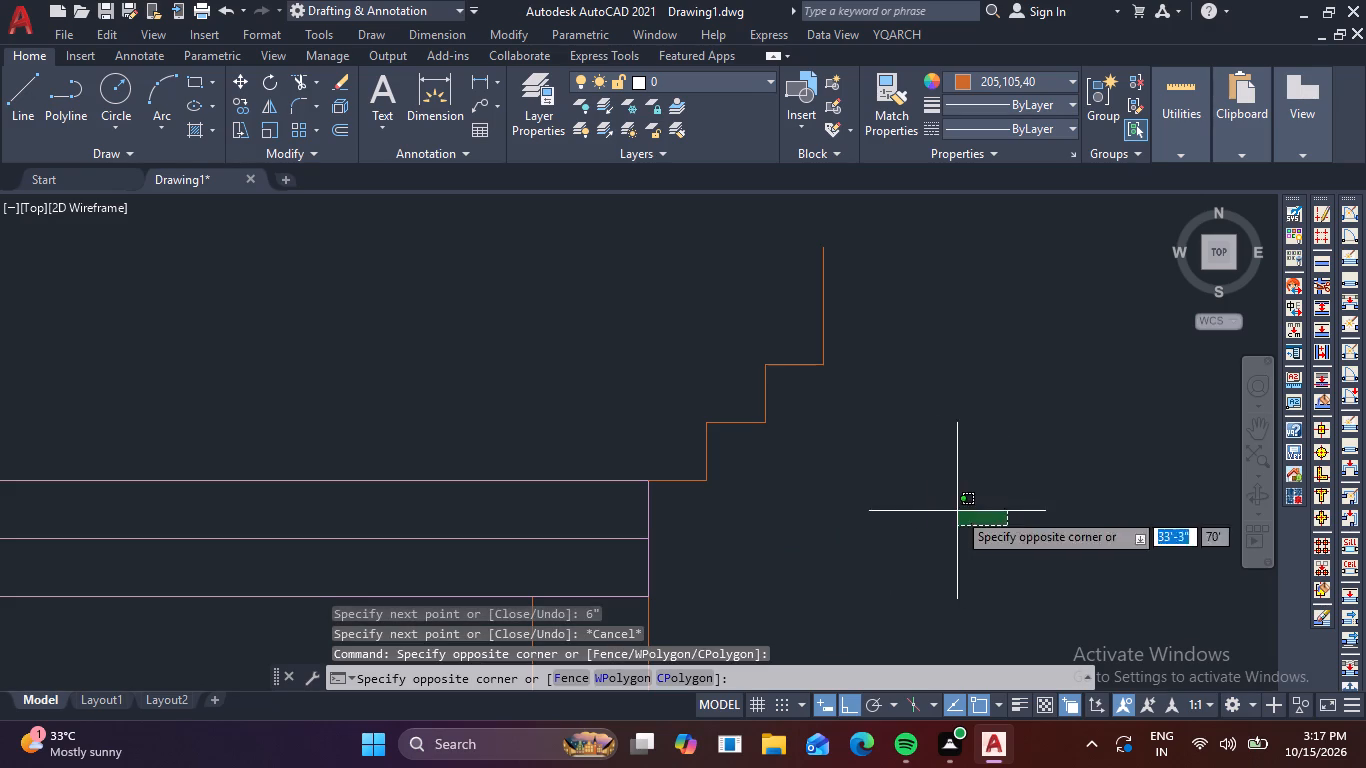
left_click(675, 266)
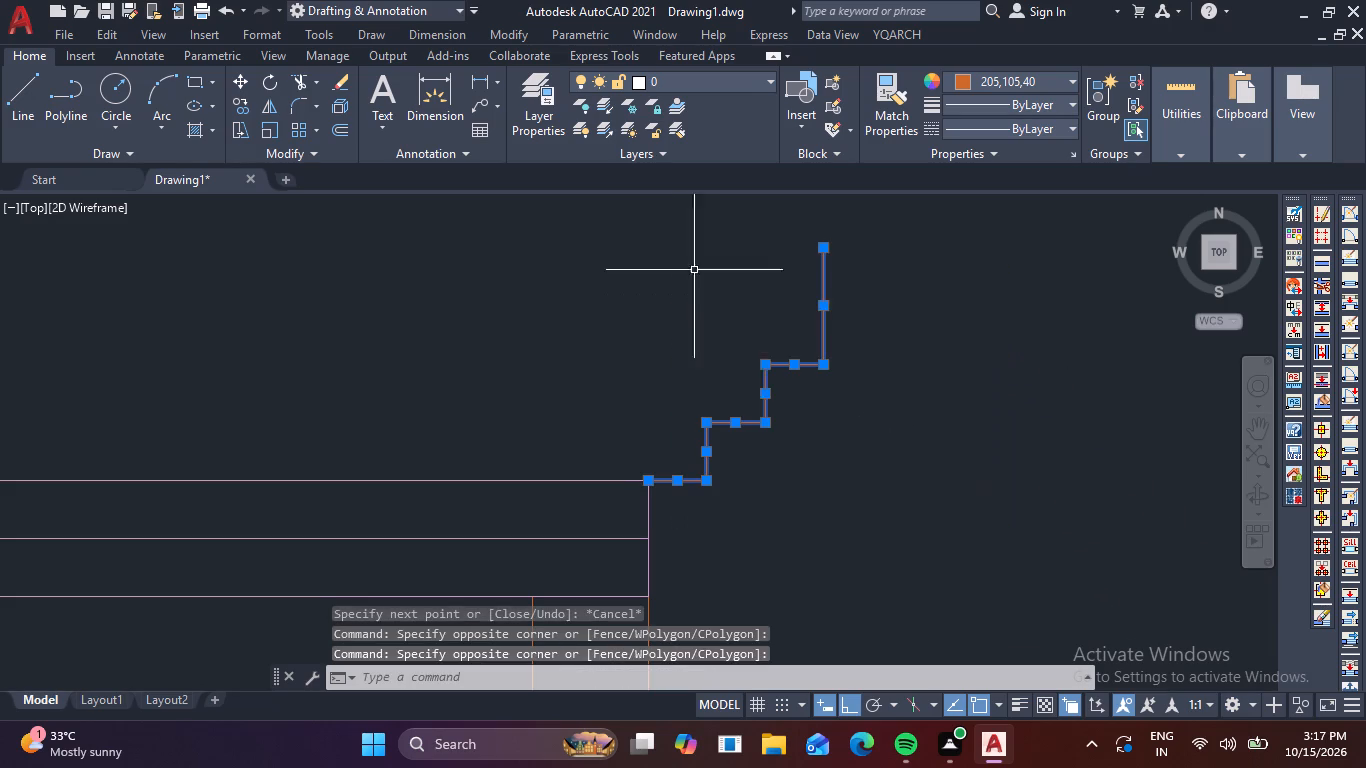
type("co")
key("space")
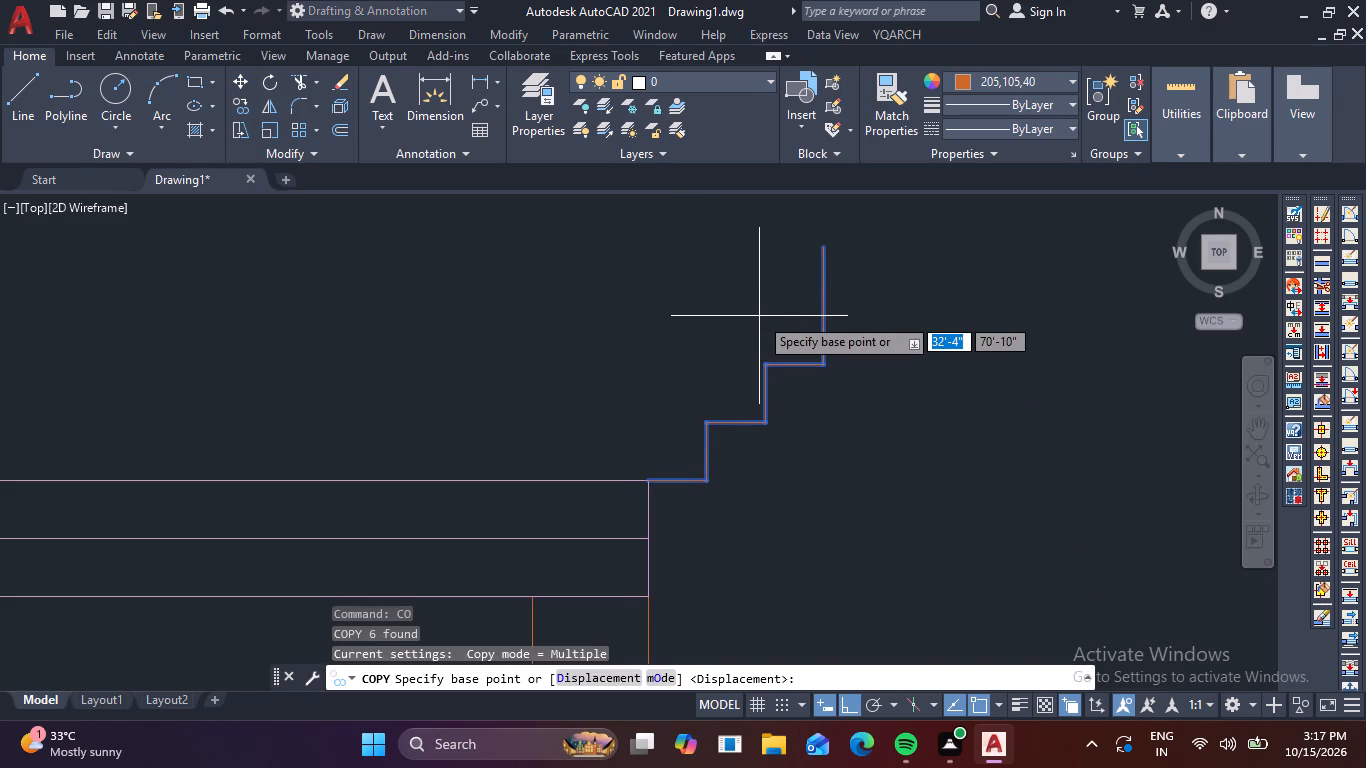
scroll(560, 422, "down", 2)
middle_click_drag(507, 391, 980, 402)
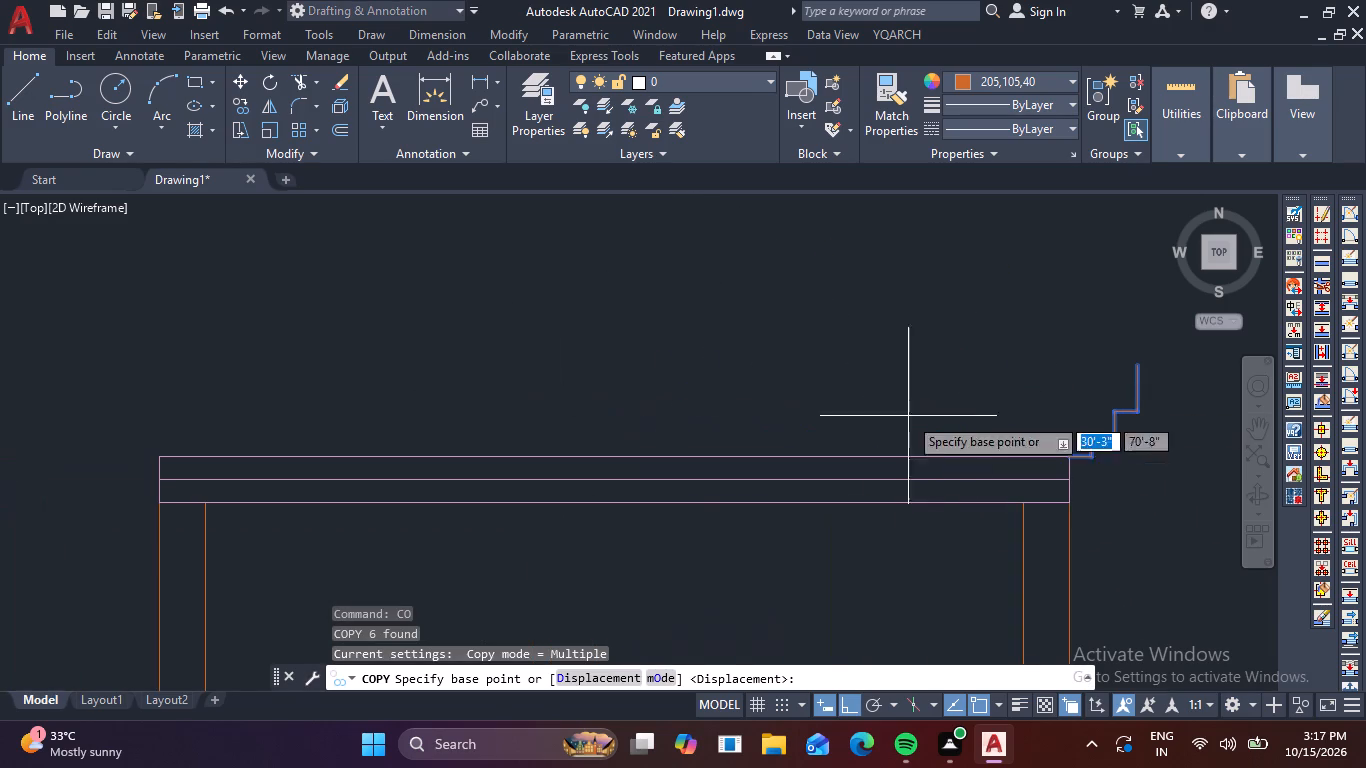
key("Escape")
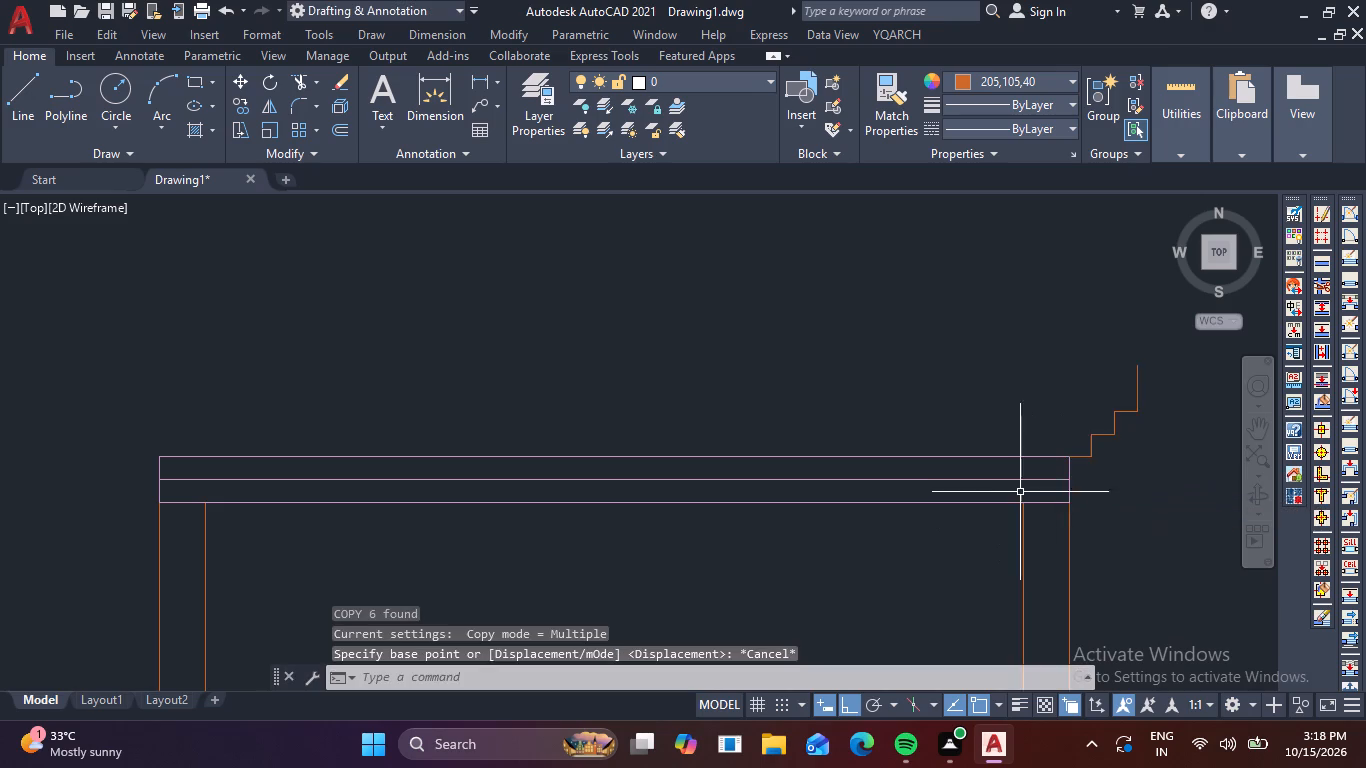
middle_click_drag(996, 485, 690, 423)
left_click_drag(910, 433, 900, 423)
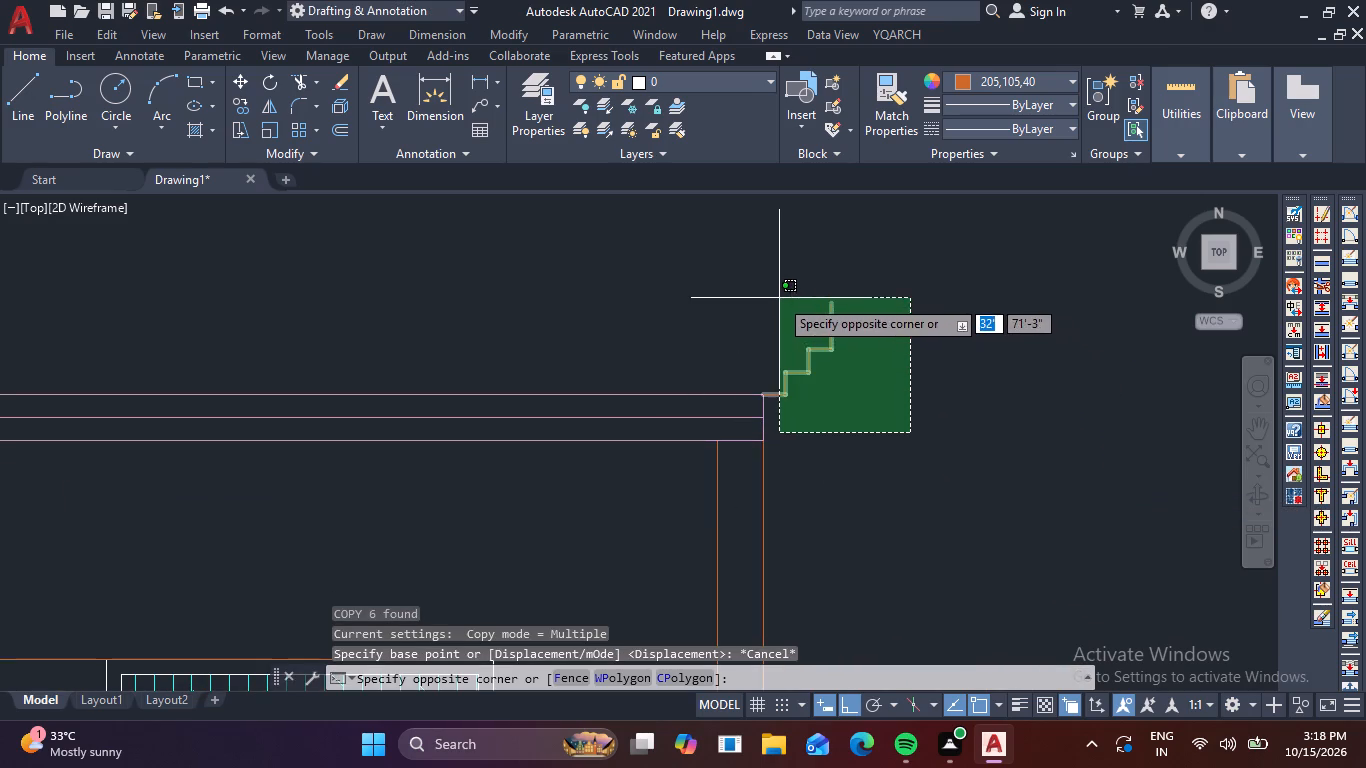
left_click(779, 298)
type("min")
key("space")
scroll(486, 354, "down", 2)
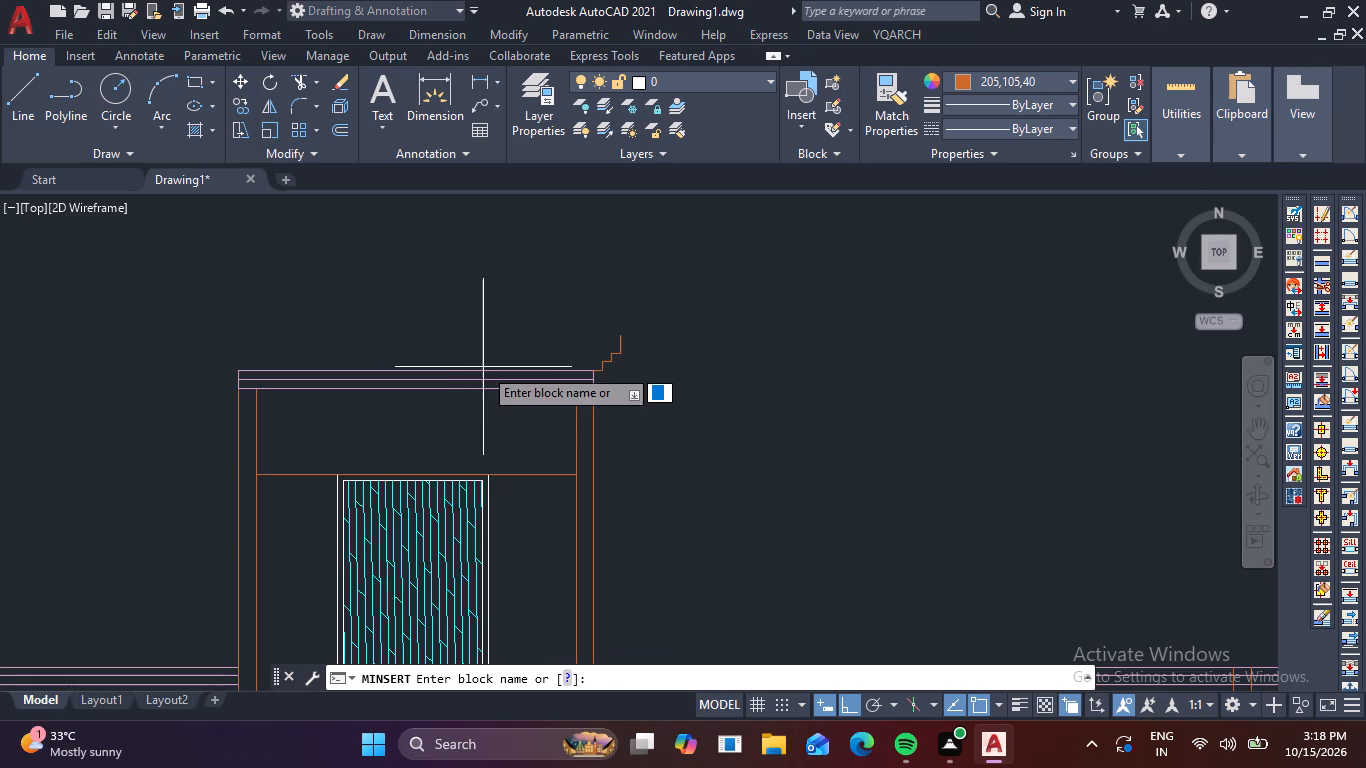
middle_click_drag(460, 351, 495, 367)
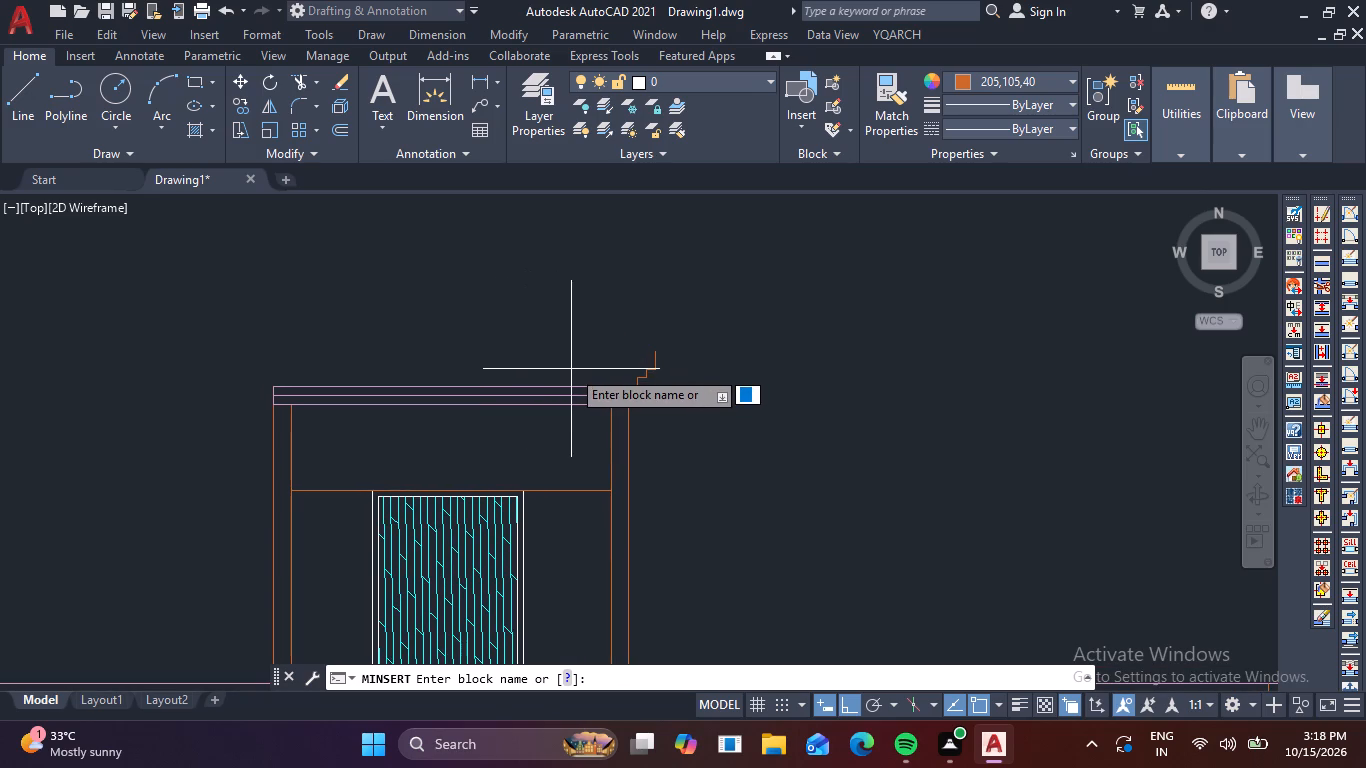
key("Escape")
Mirror the stepped cornice profile about the top band's vertical centre line, keeping the original.
scroll(687, 386, "up", 1)
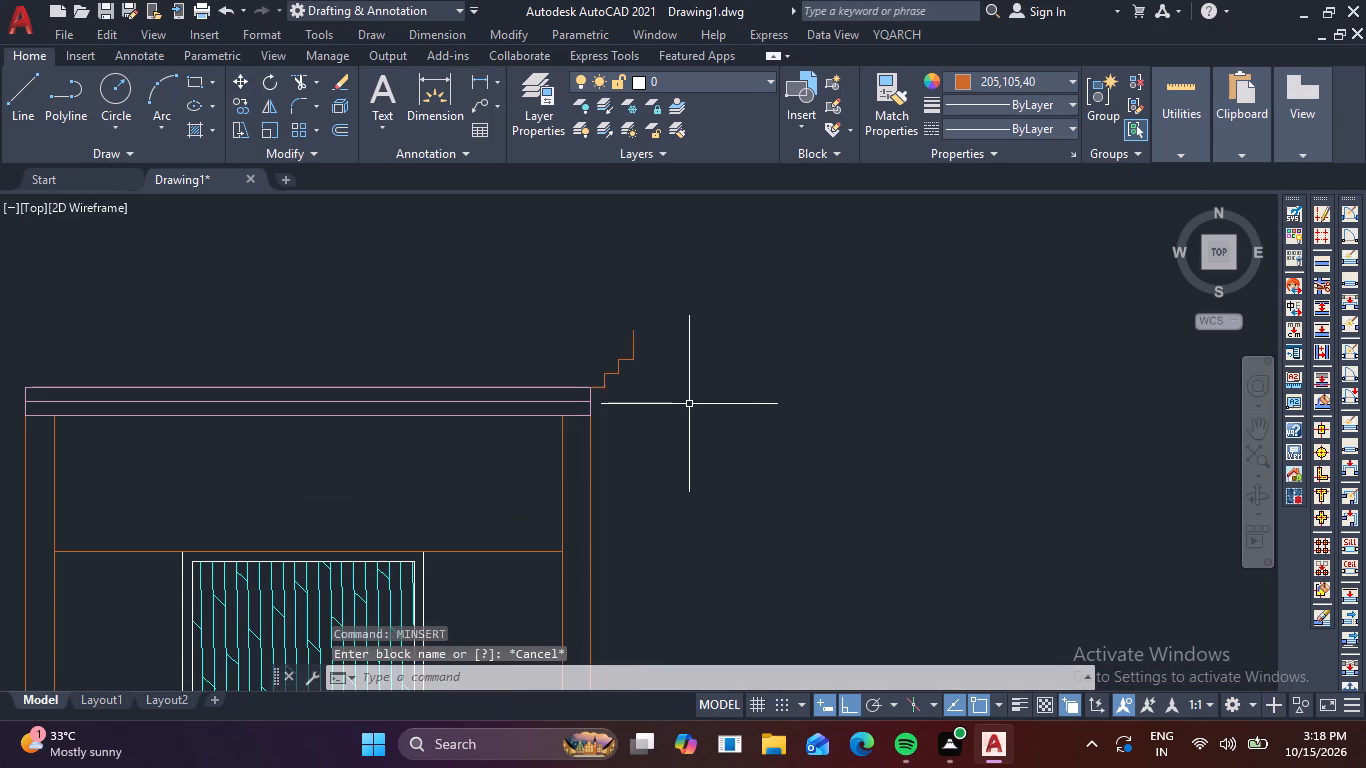
left_click(690, 406)
left_click(592, 318)
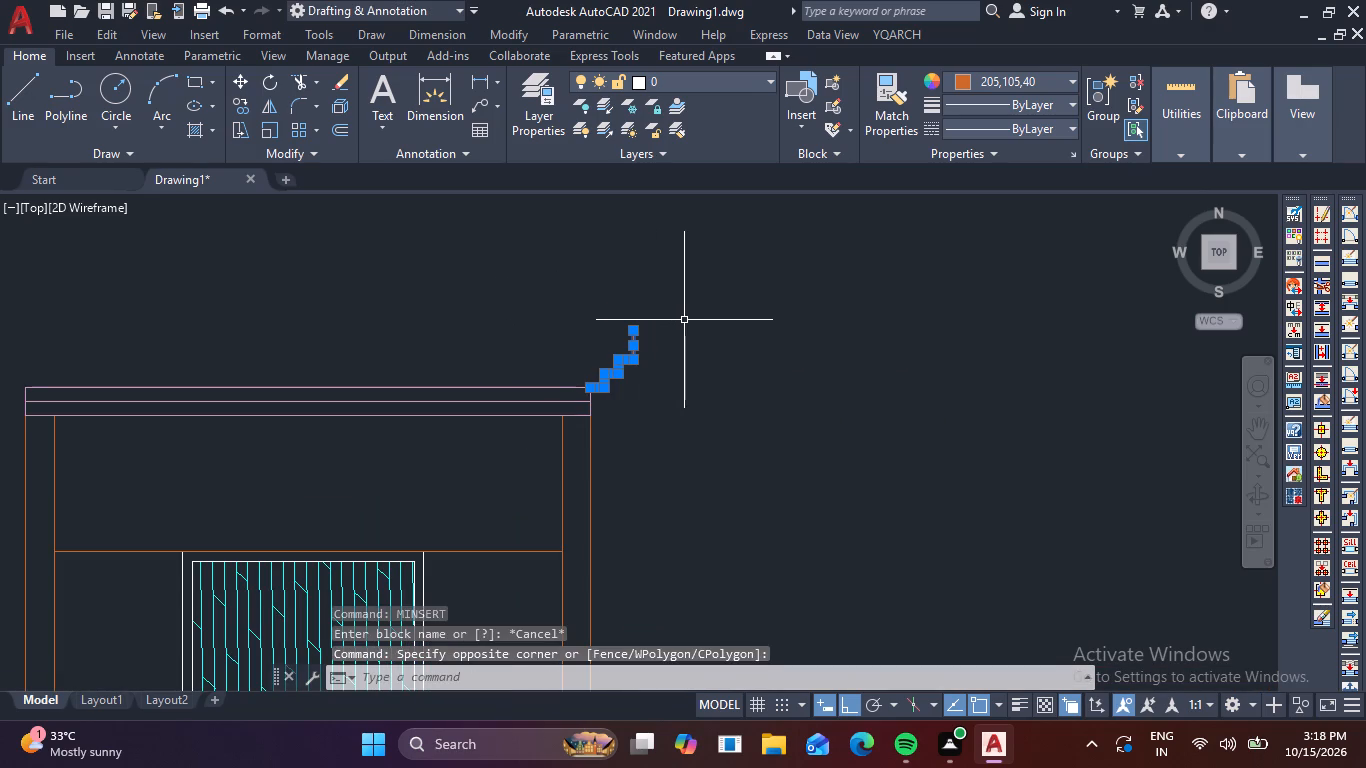
type("mi")
key("space")
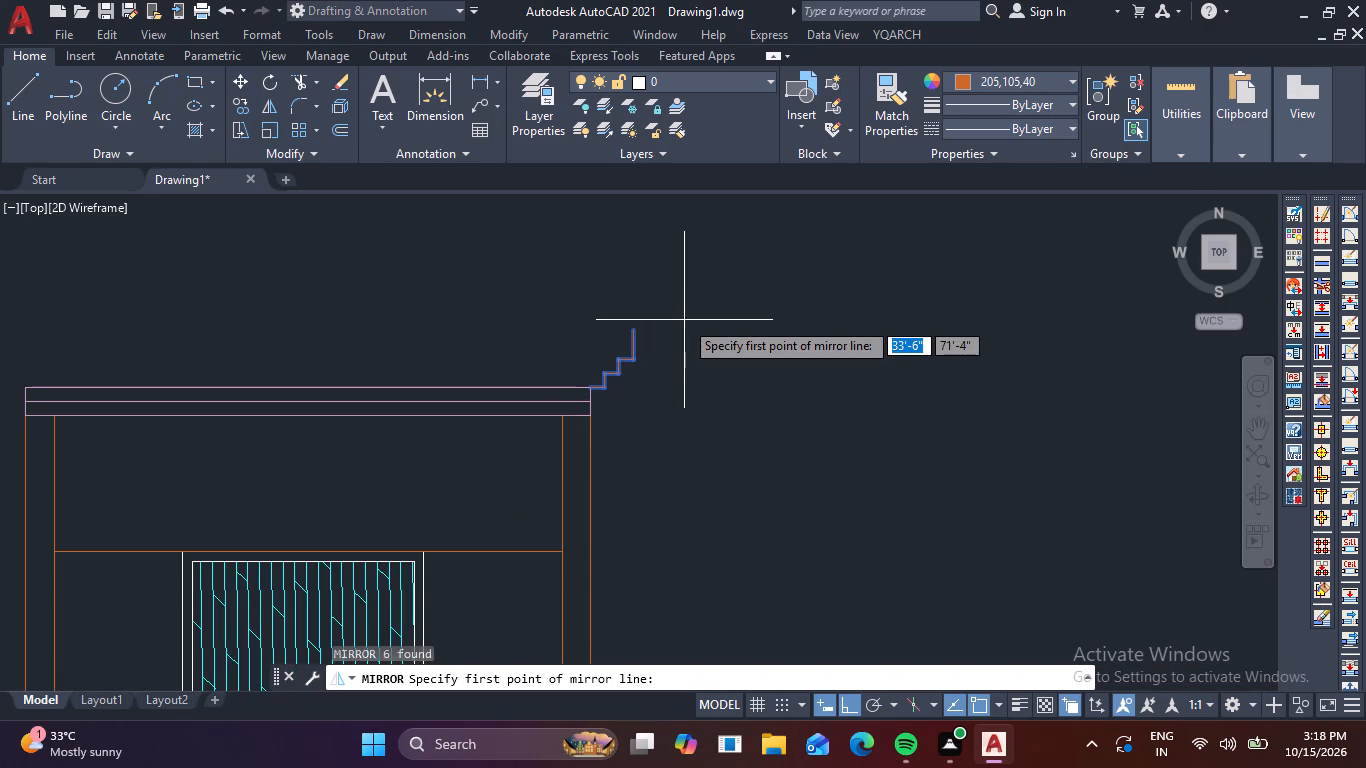
left_click(307, 387)
left_click(305, 266)
middle_click_drag(336, 272, 460, 345)
key("space")
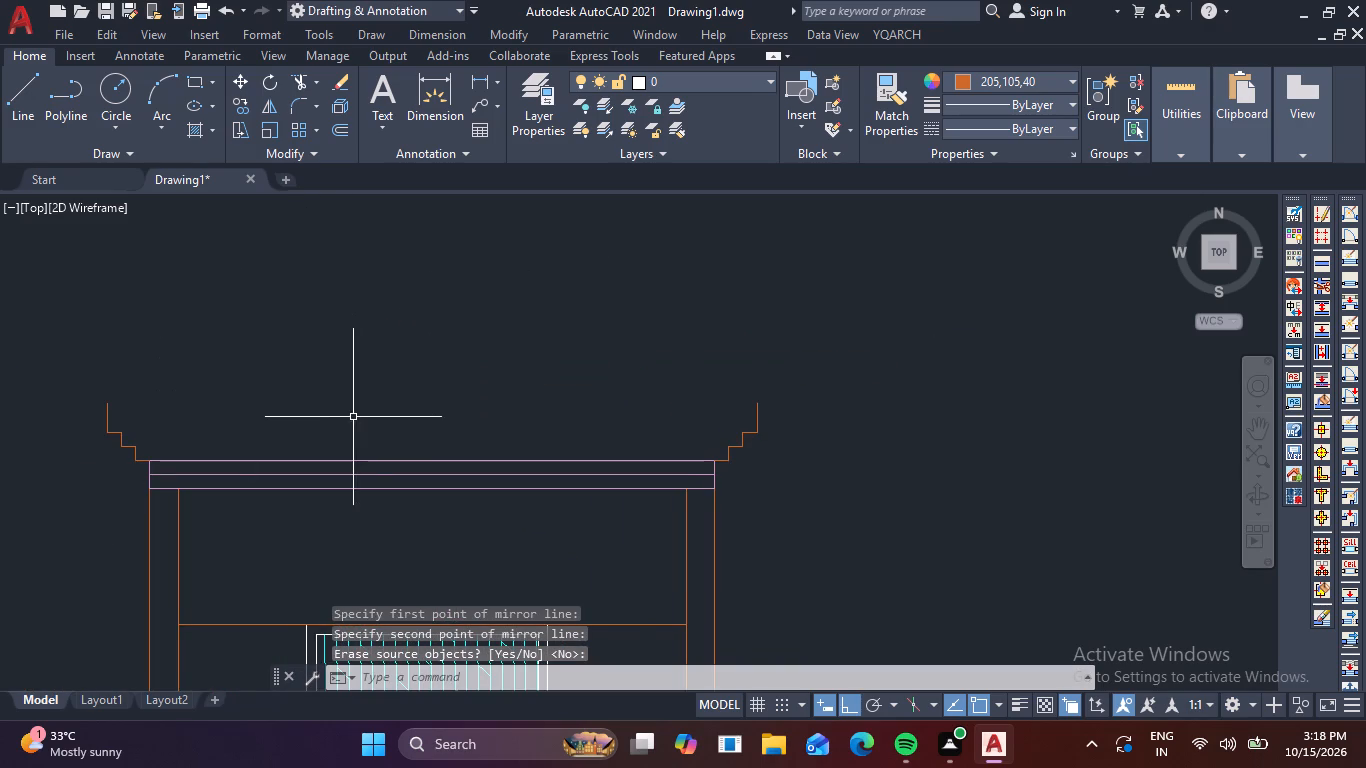
Draw a horizontal line joining the upper ends of the two stepped profiles to close the cornice.
type("l")
key("space")
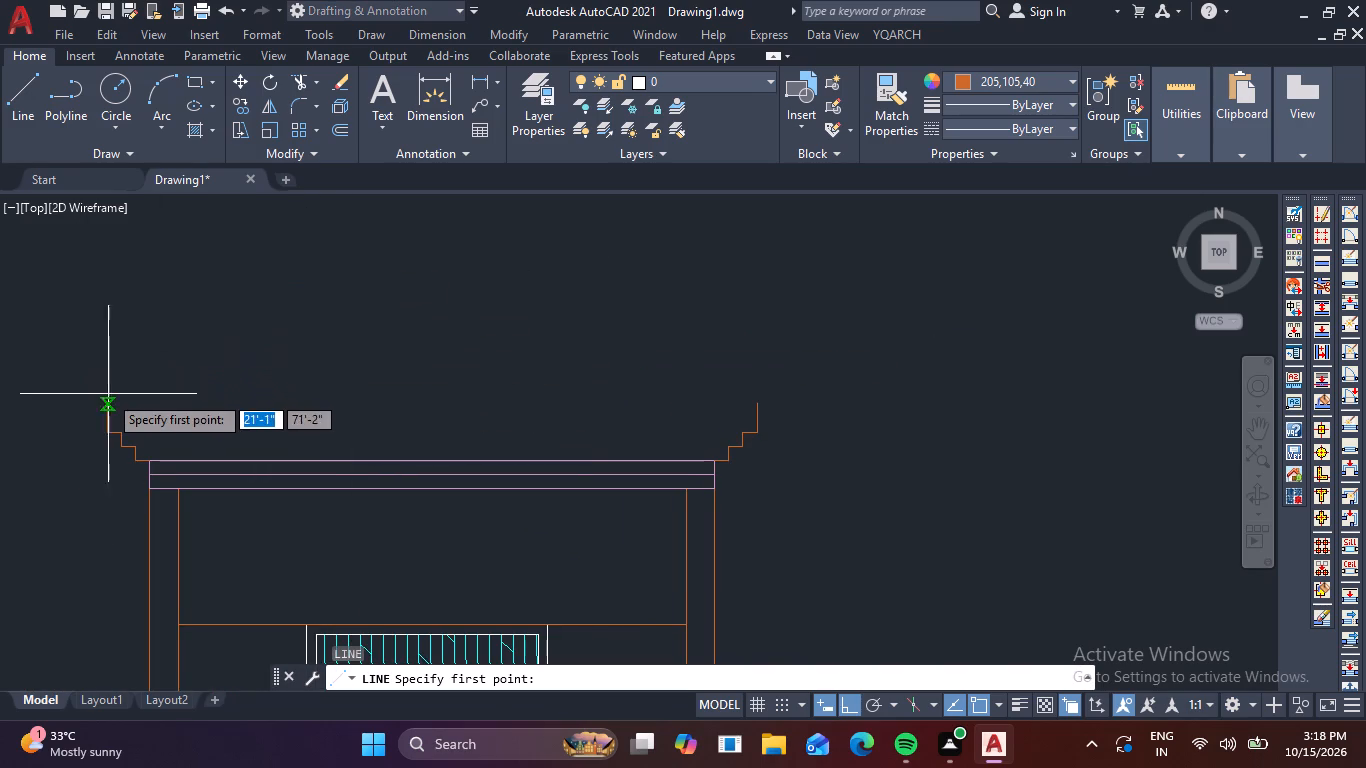
left_click(113, 404)
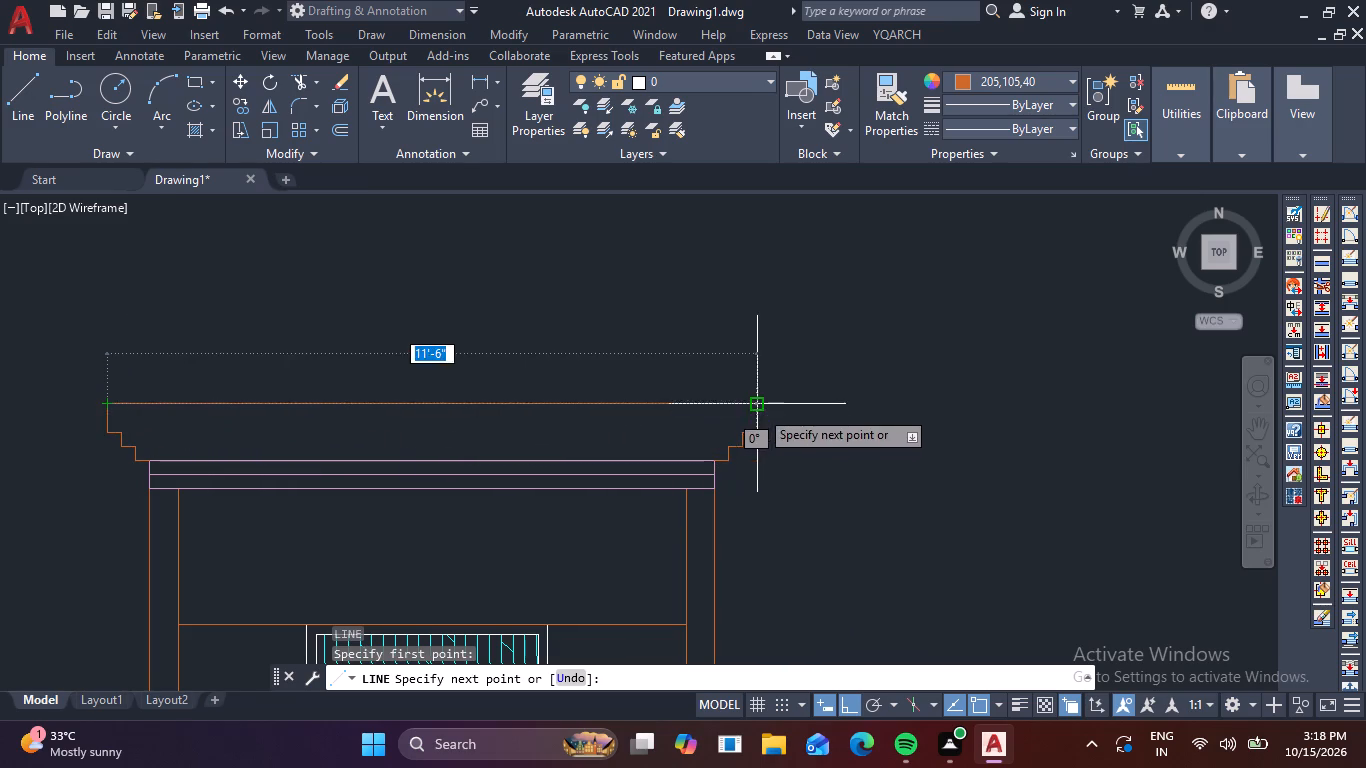
left_click(761, 408)
key("space")
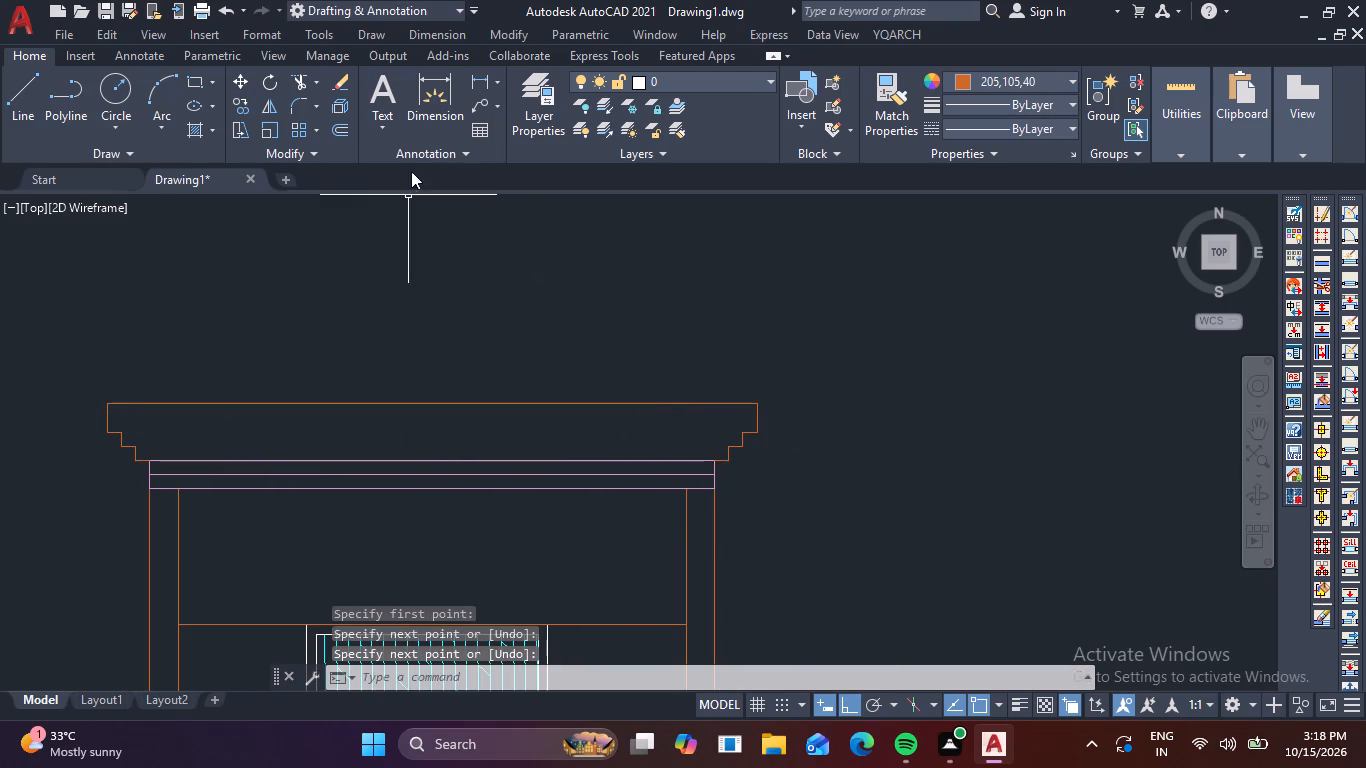
Start a hatch for the cornice and choose the staggered vertical-strip pattern named Æ½ÆÌ×© from the pattern library.
key("h")
key("space")
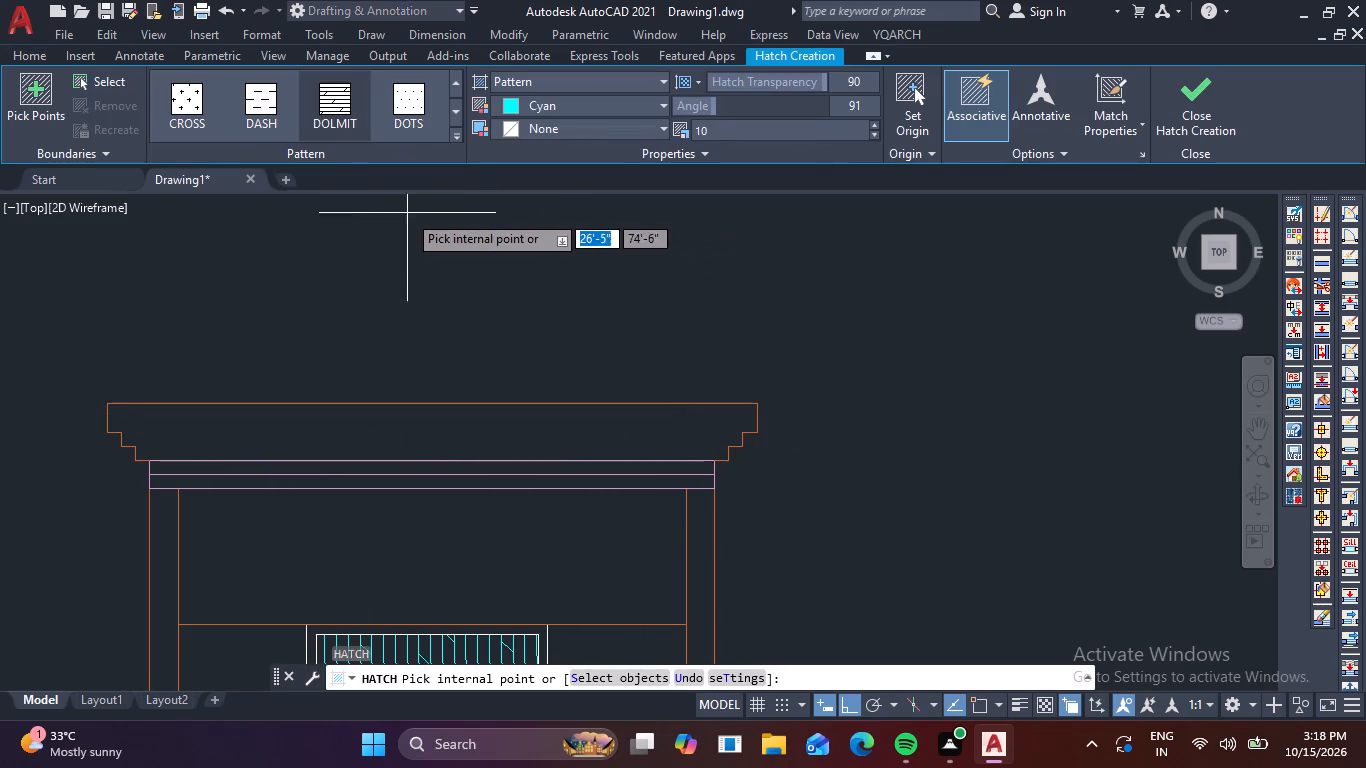
left_click(454, 139)
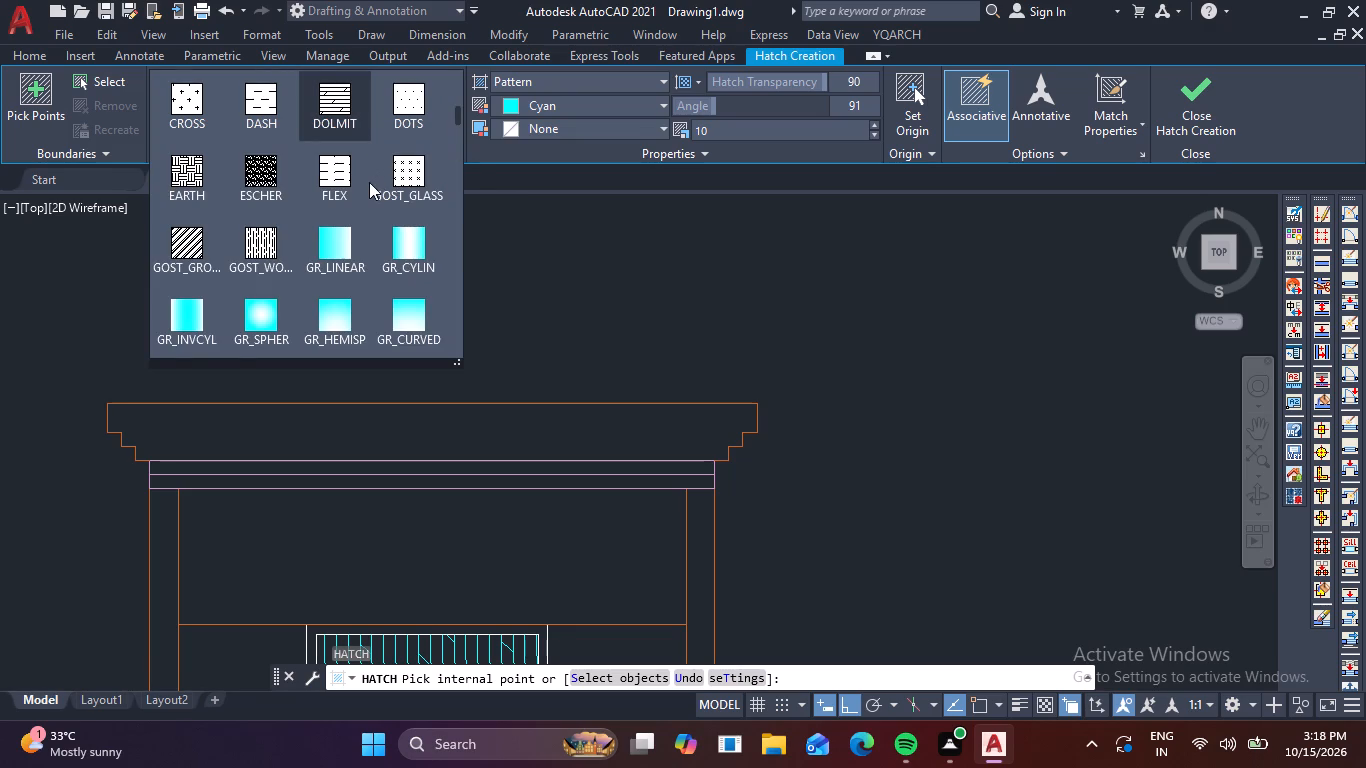
scroll(369, 182, "down", 3)
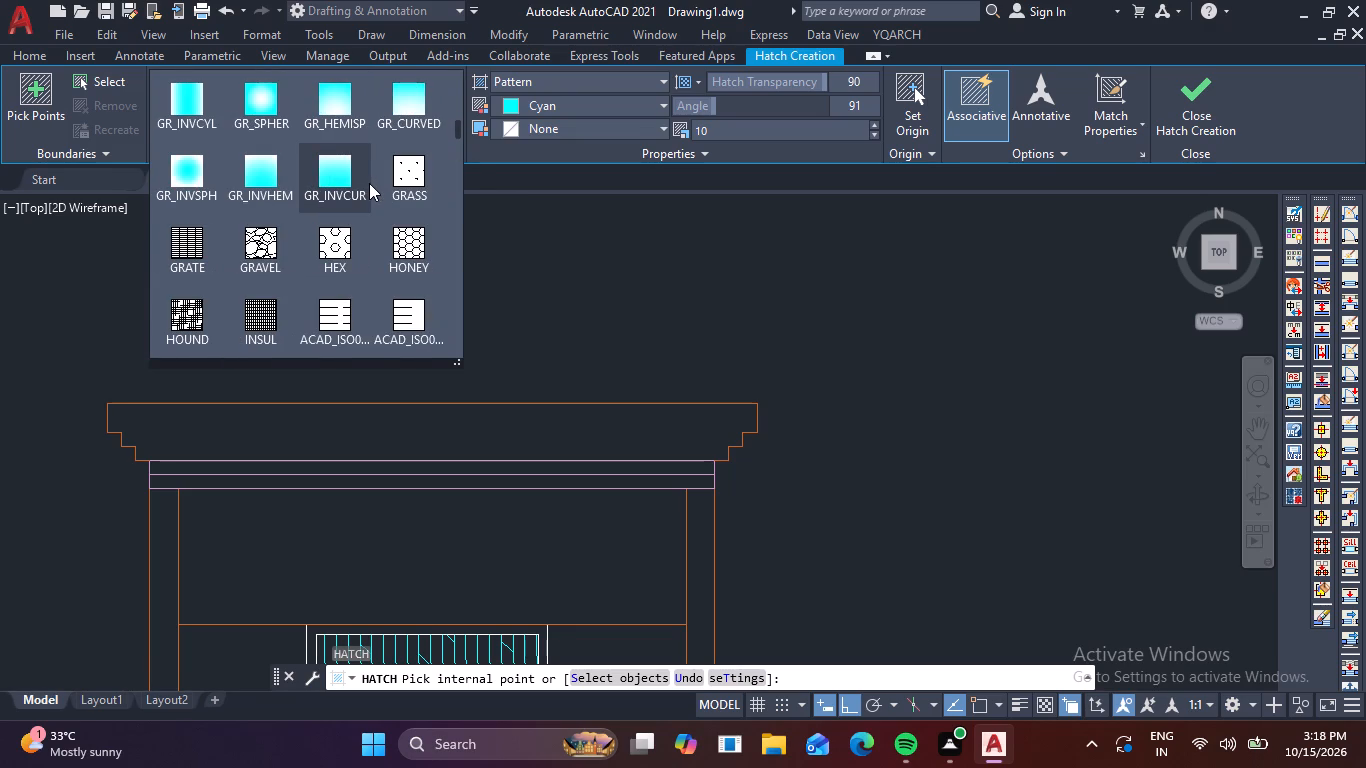
scroll(369, 183, "down", 1)
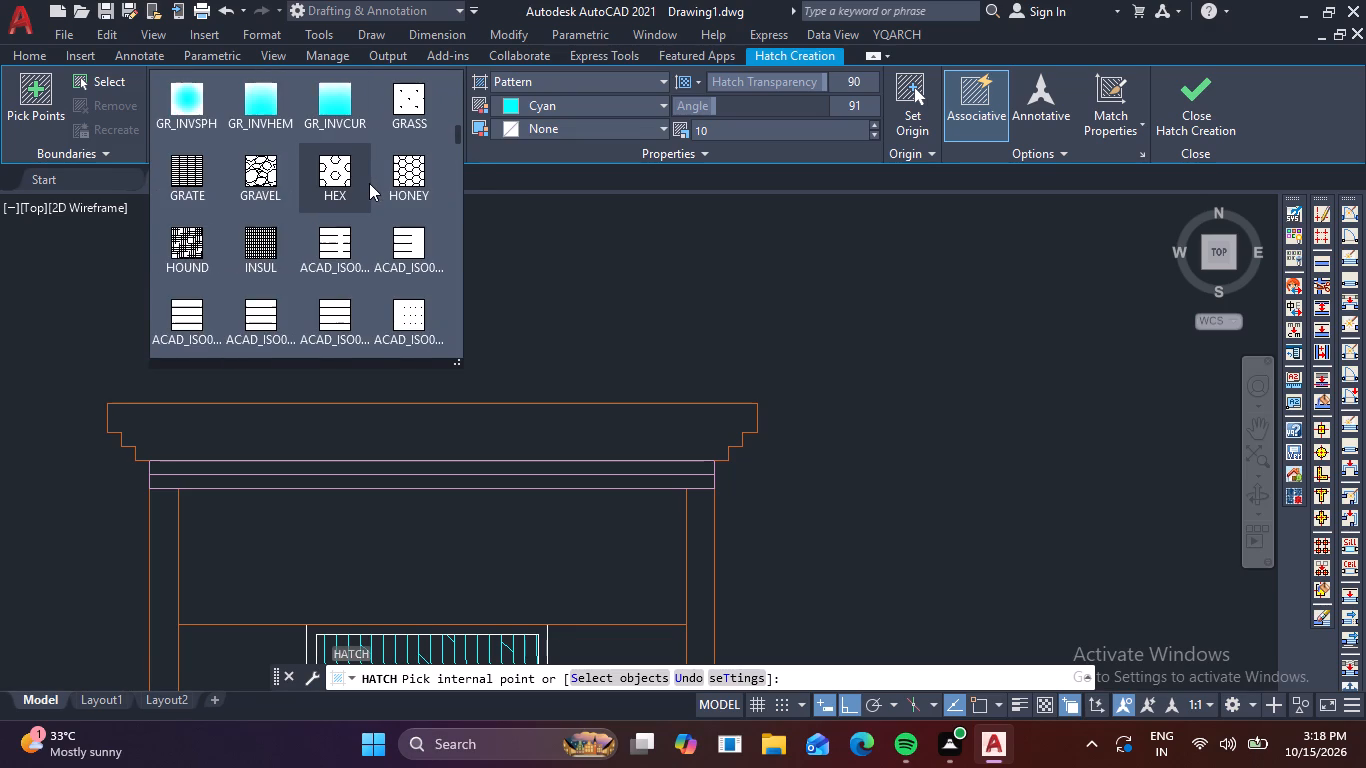
scroll(369, 183, "down", 2)
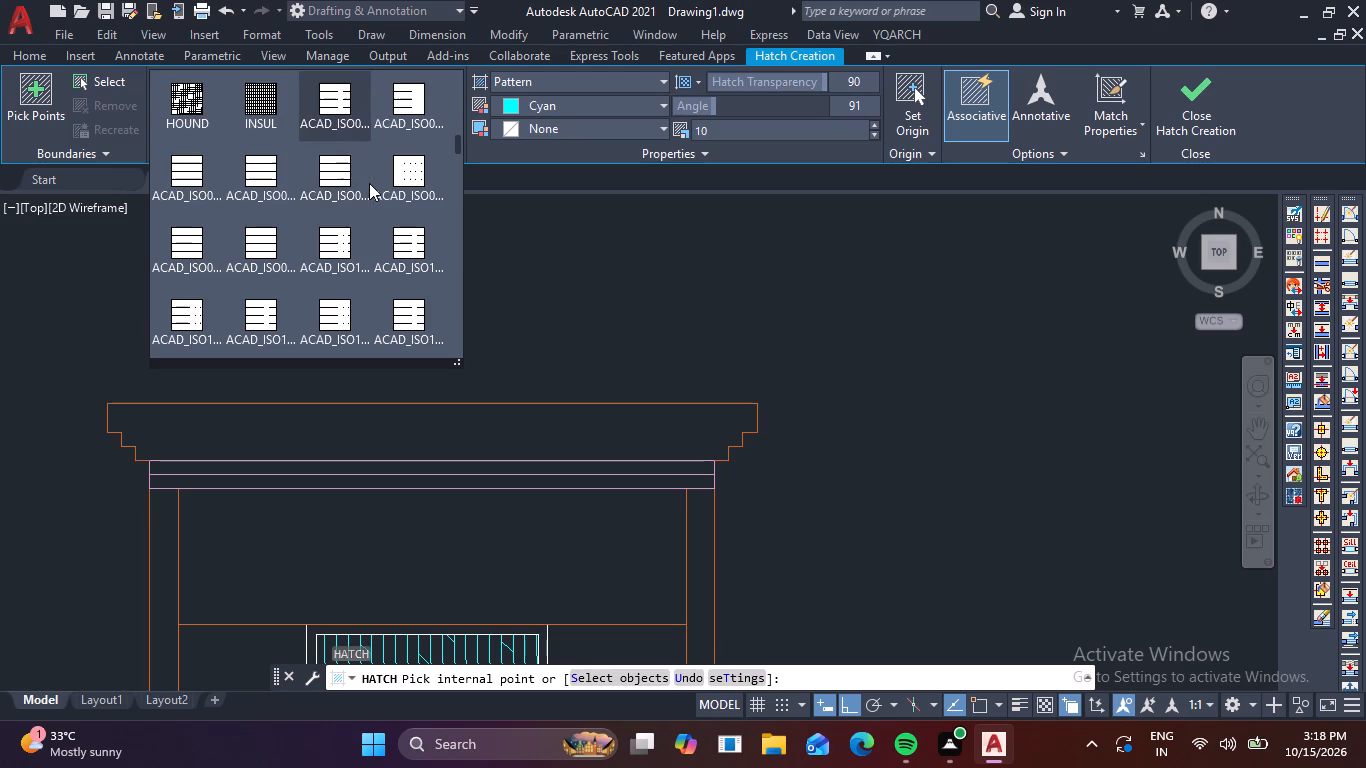
scroll(369, 183, "down", 4)
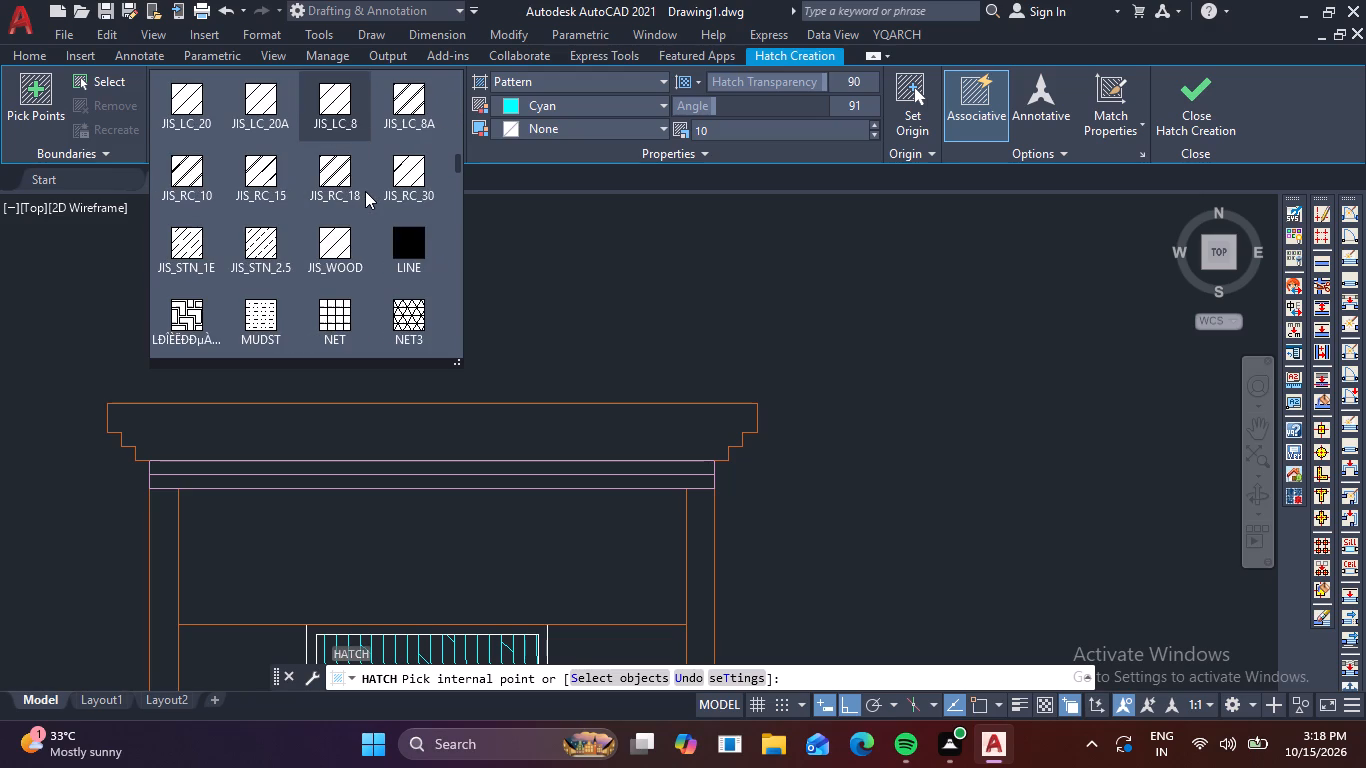
scroll(365, 191, "down", 2)
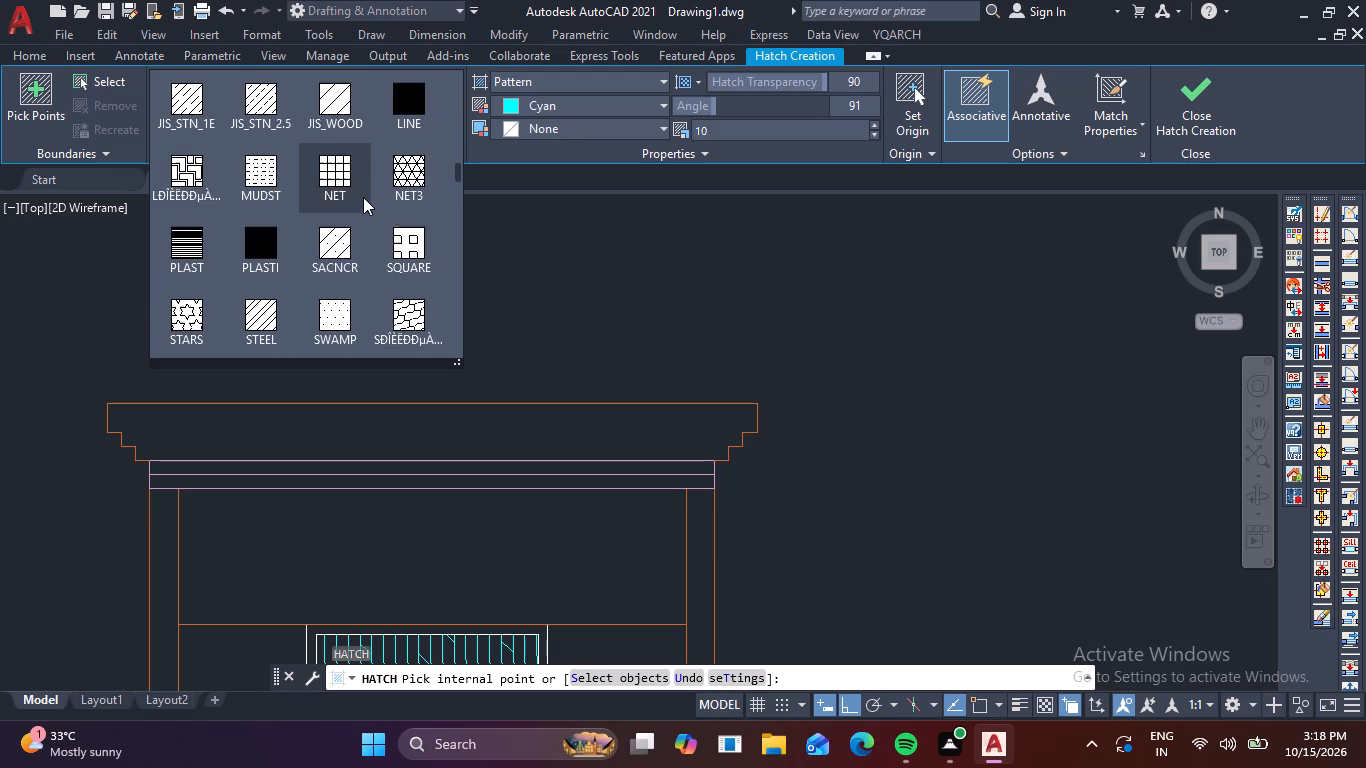
scroll(363, 197, "down", 3)
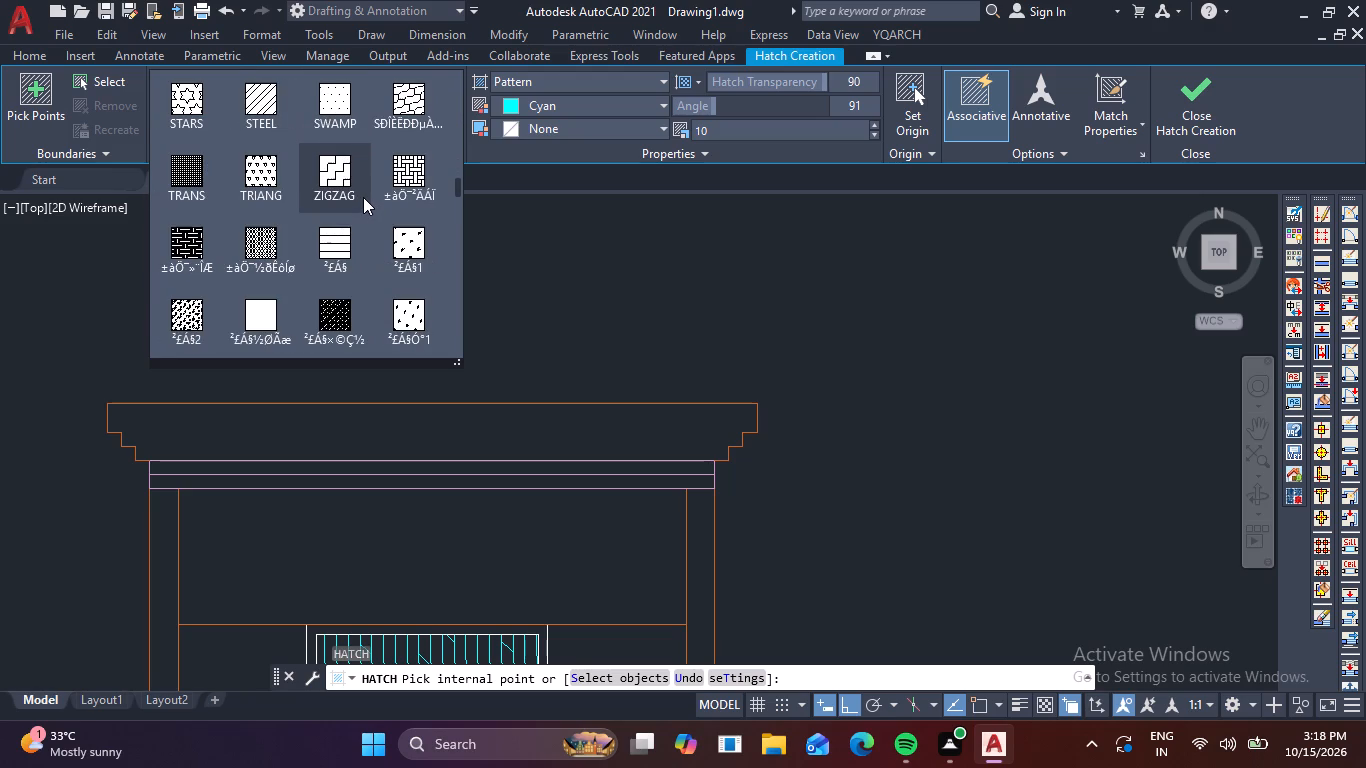
scroll(363, 203, "down", 1)
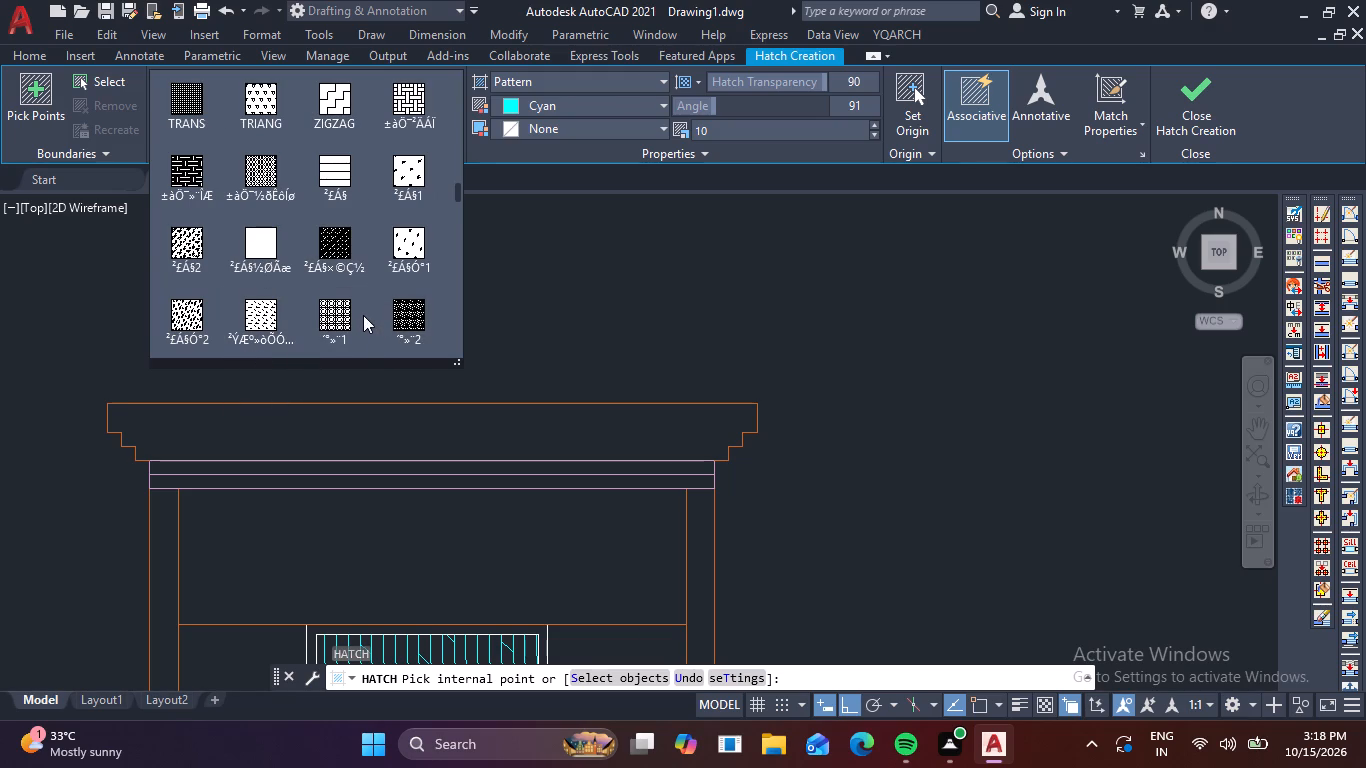
scroll(363, 315, "down", 3)
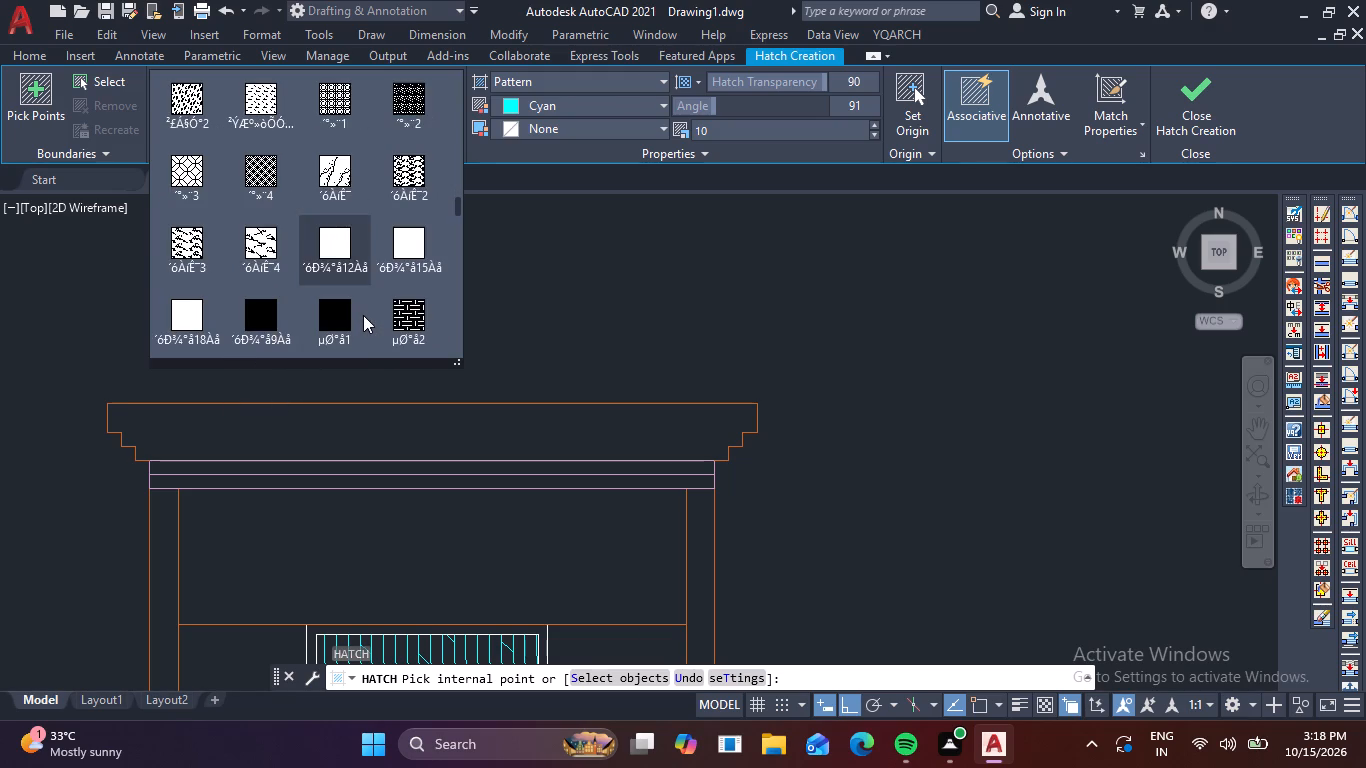
scroll(363, 315, "down", 2)
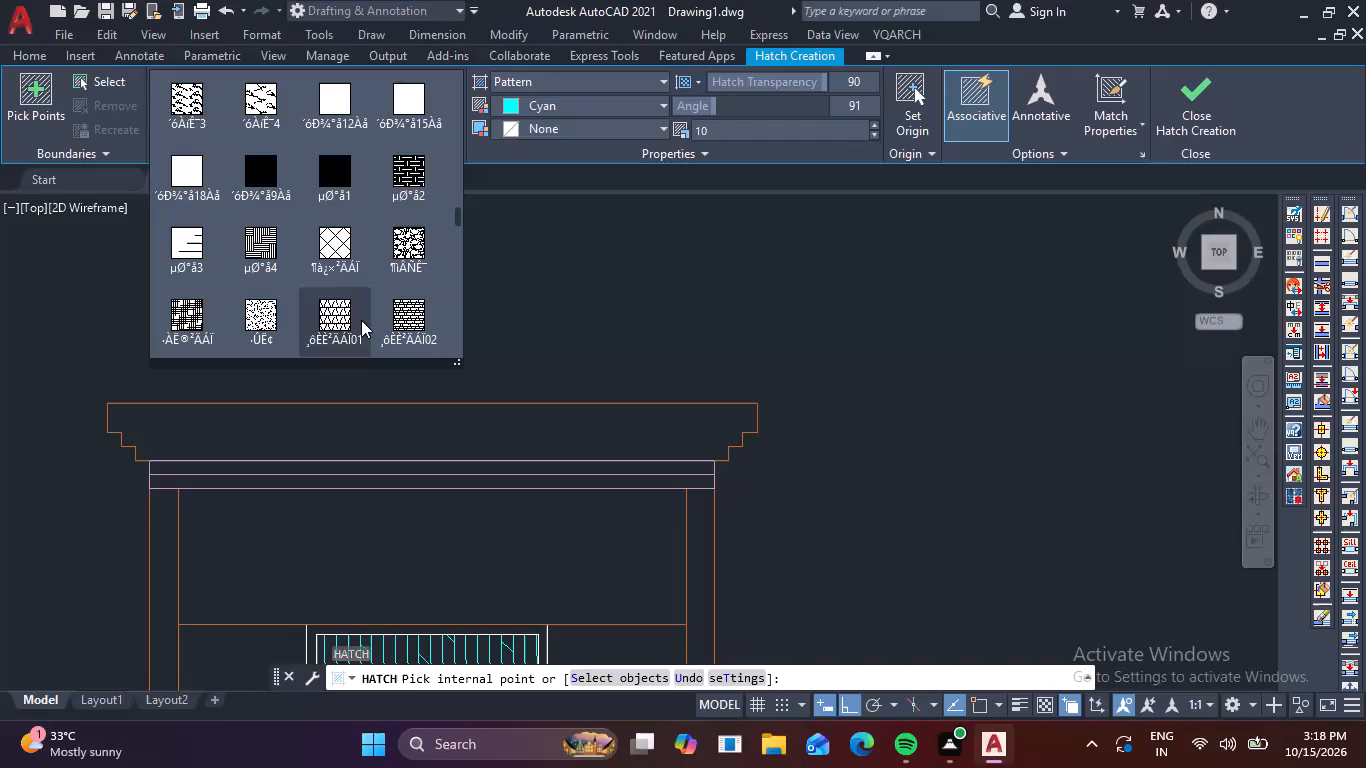
scroll(361, 321, "down", 1)
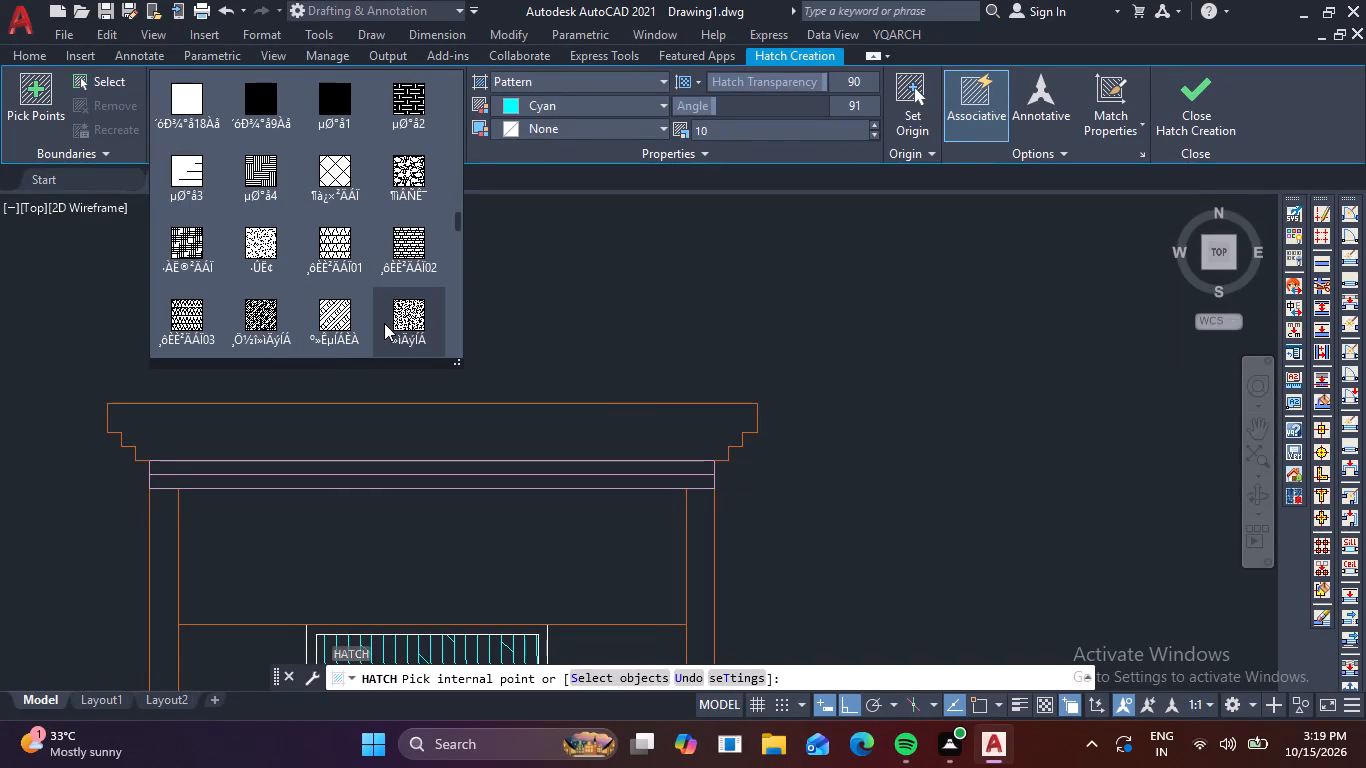
scroll(384, 323, "down", 2)
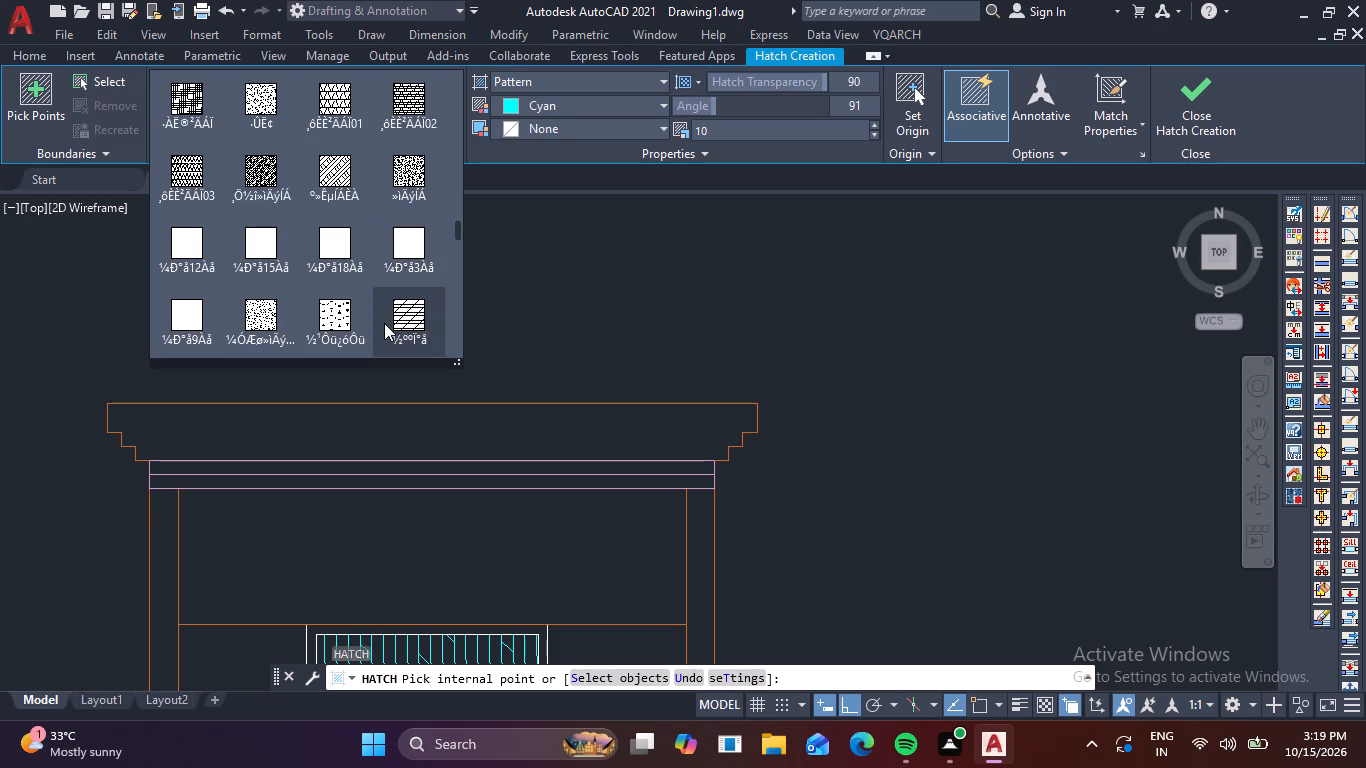
scroll(384, 323, "down", 5)
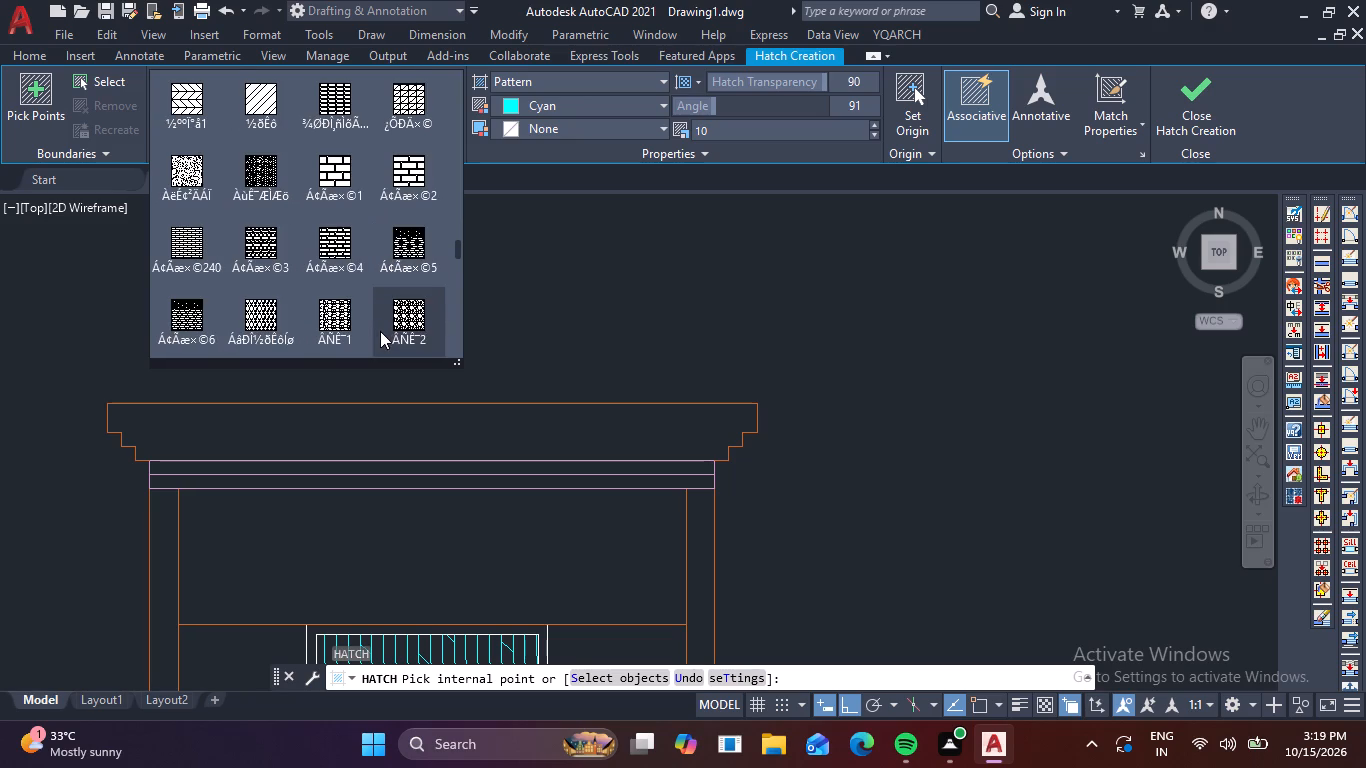
scroll(357, 310, "up", 1)
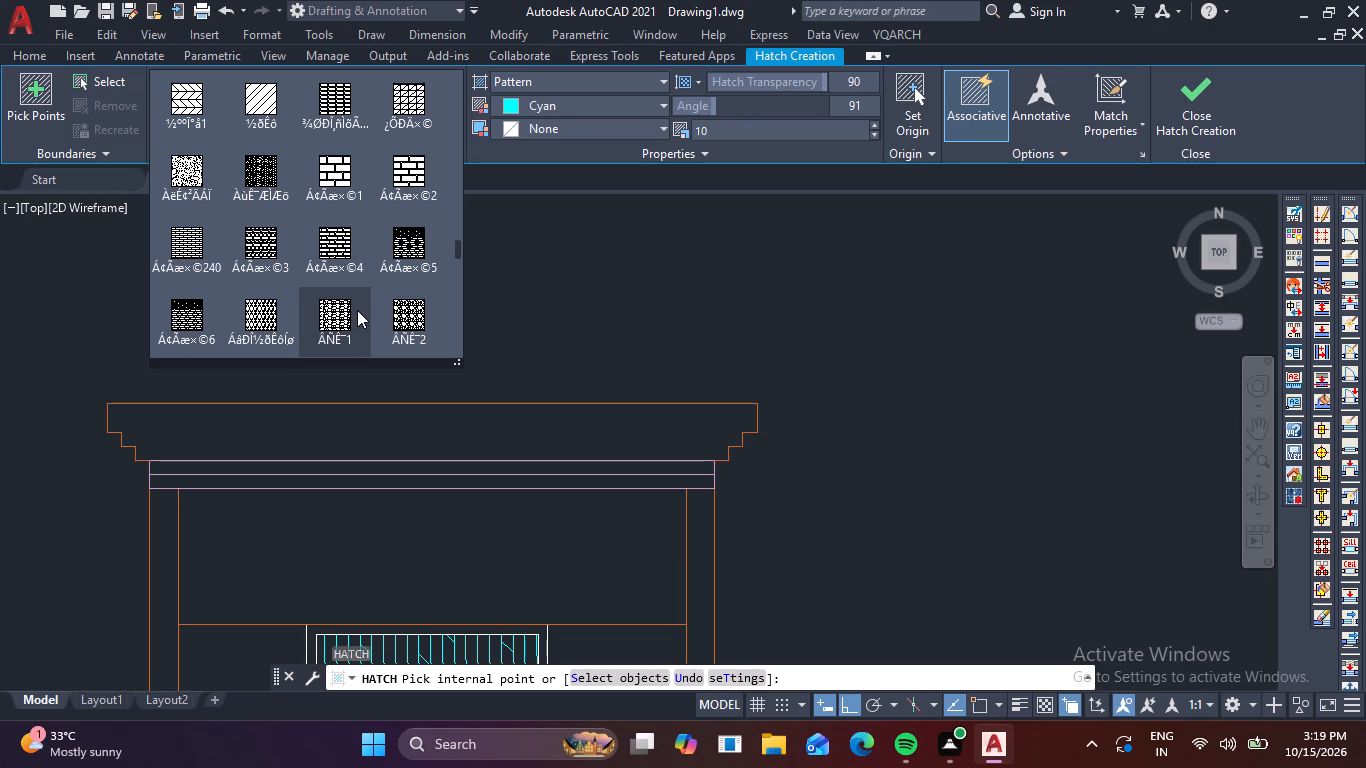
scroll(357, 310, "down", 1)
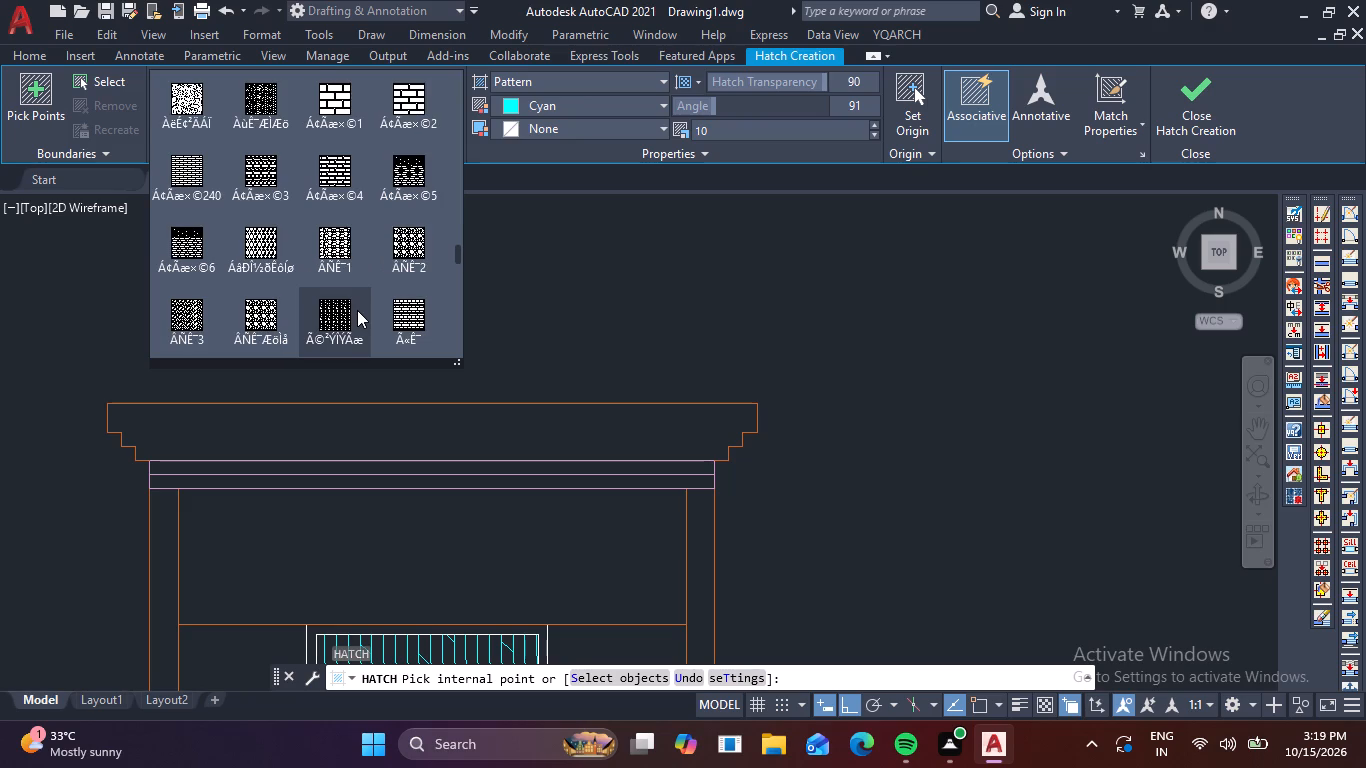
scroll(357, 310, "down", 2)
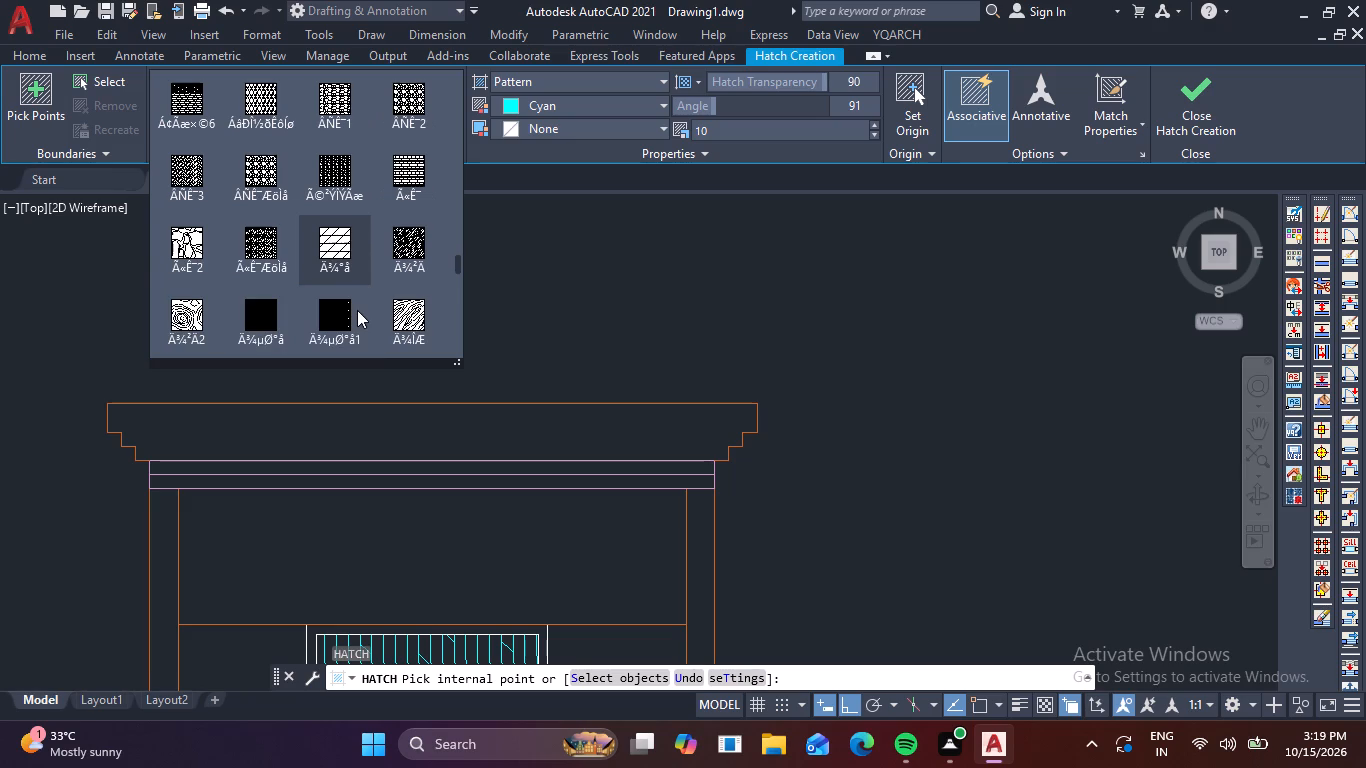
scroll(357, 310, "down", 2)
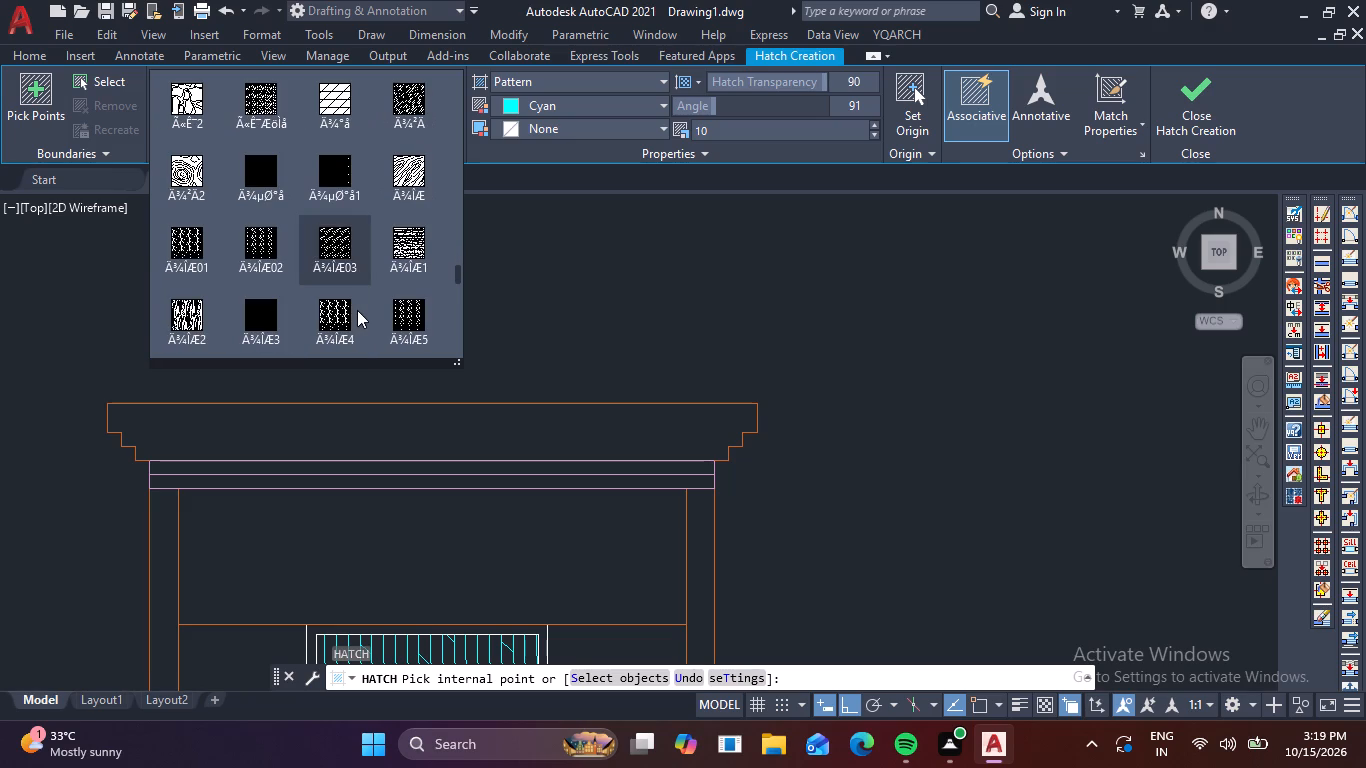
scroll(359, 308, "down", 1)
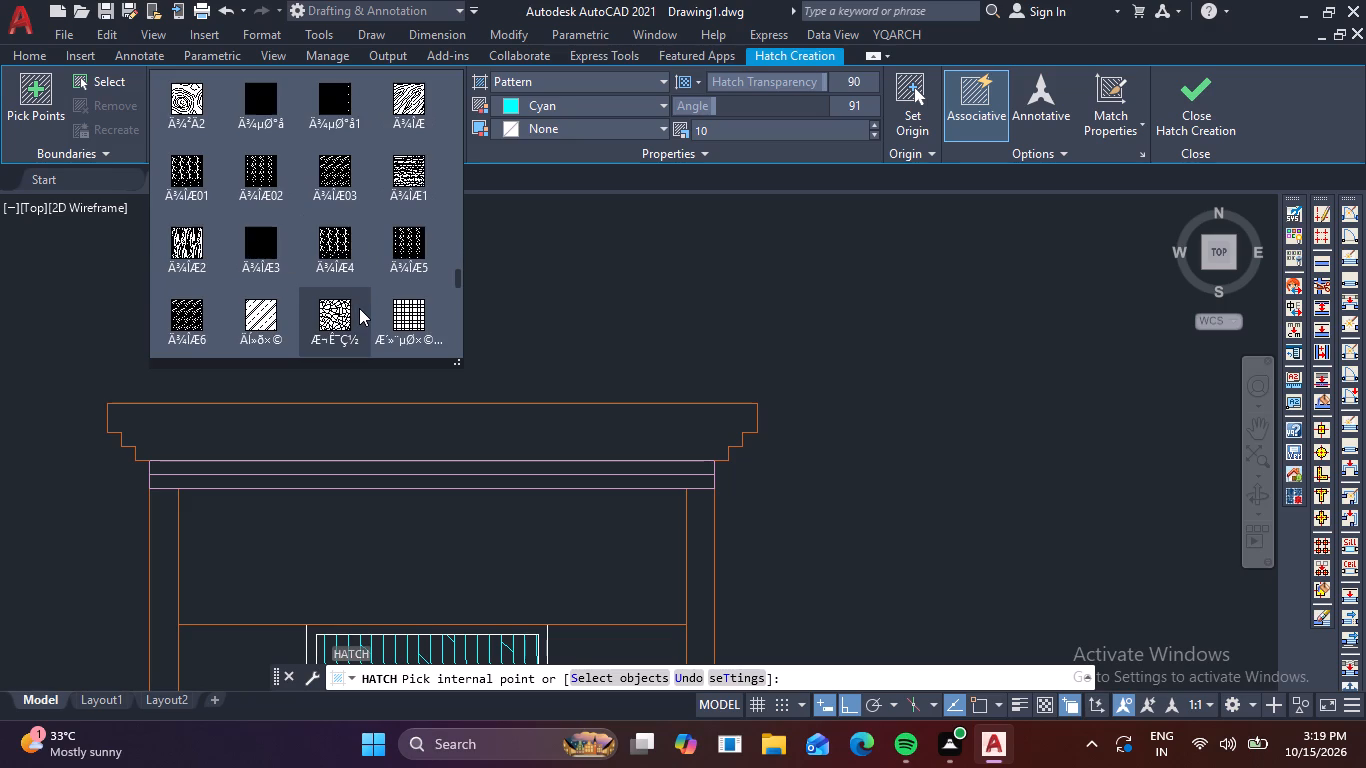
scroll(359, 308, "down", 2)
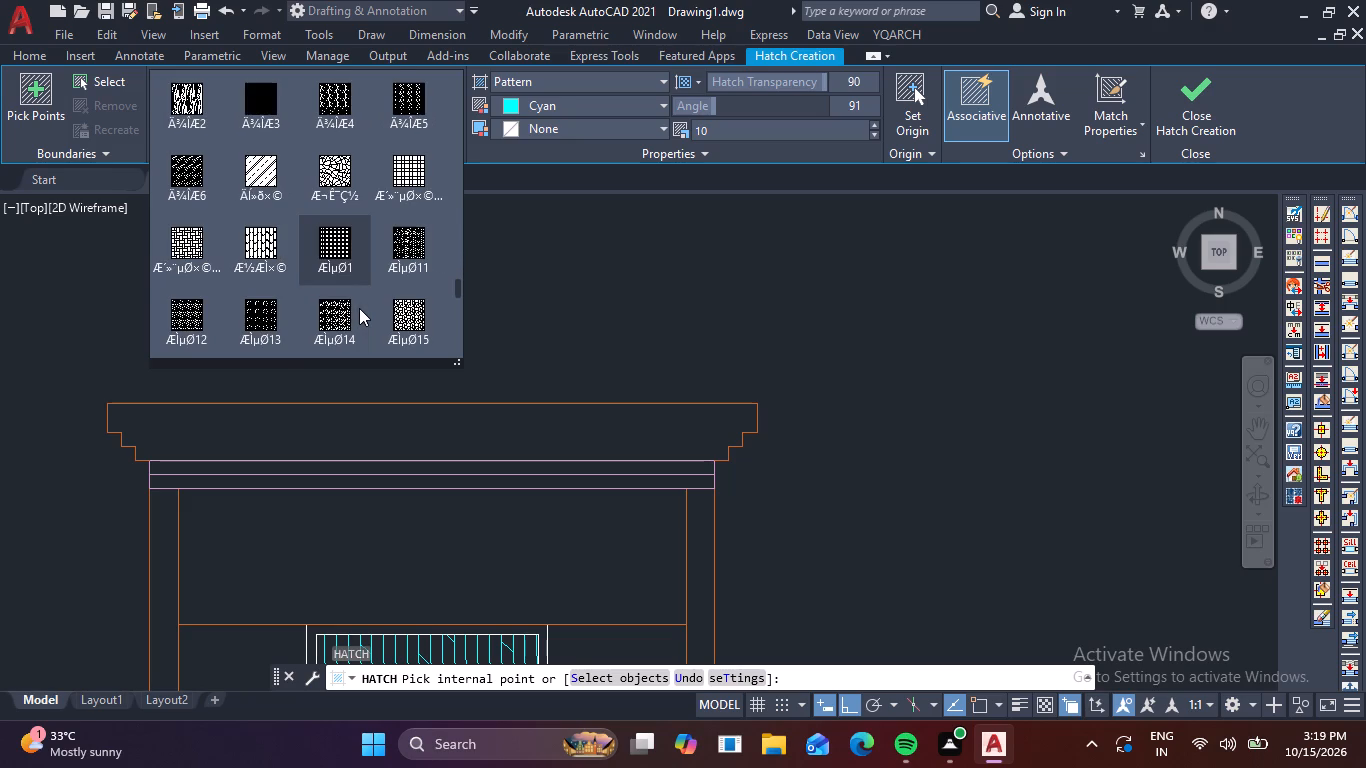
scroll(216, 246, "up", 1)
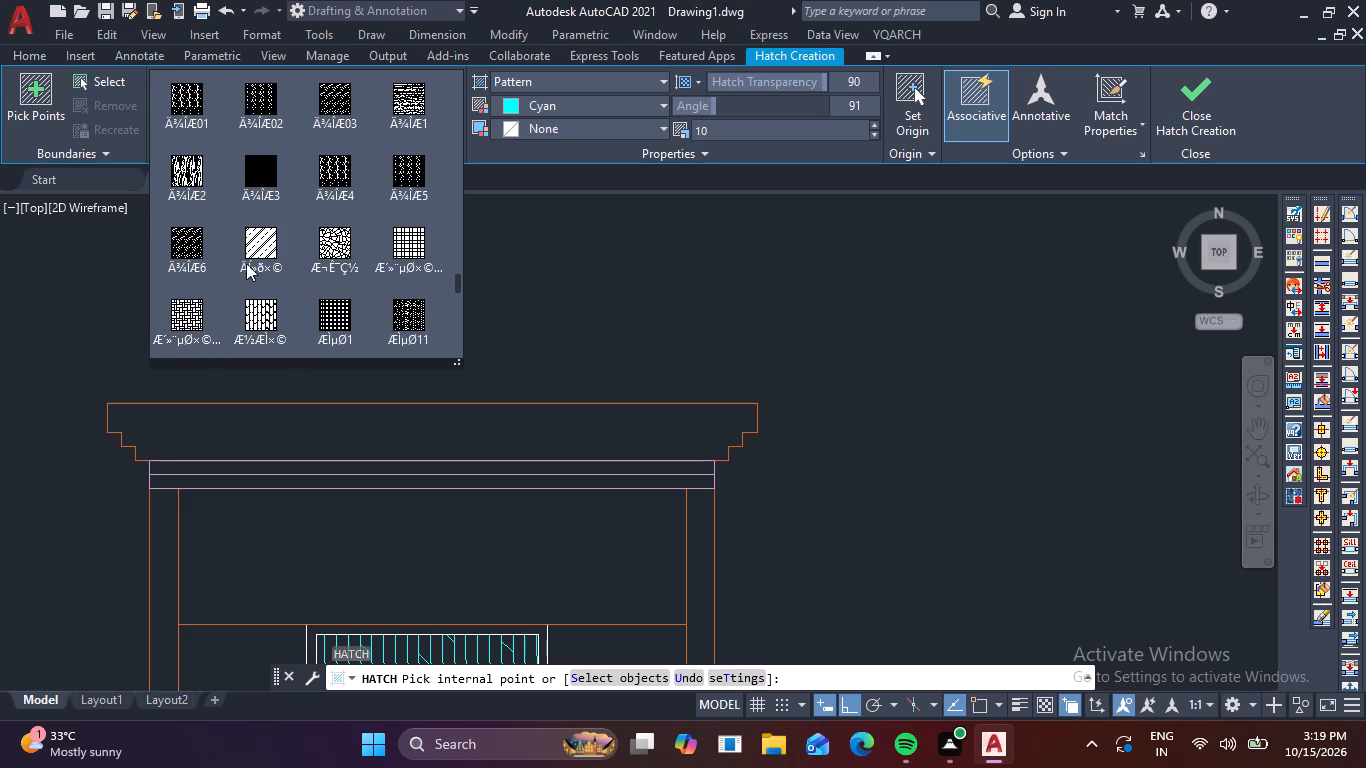
left_click(266, 321)
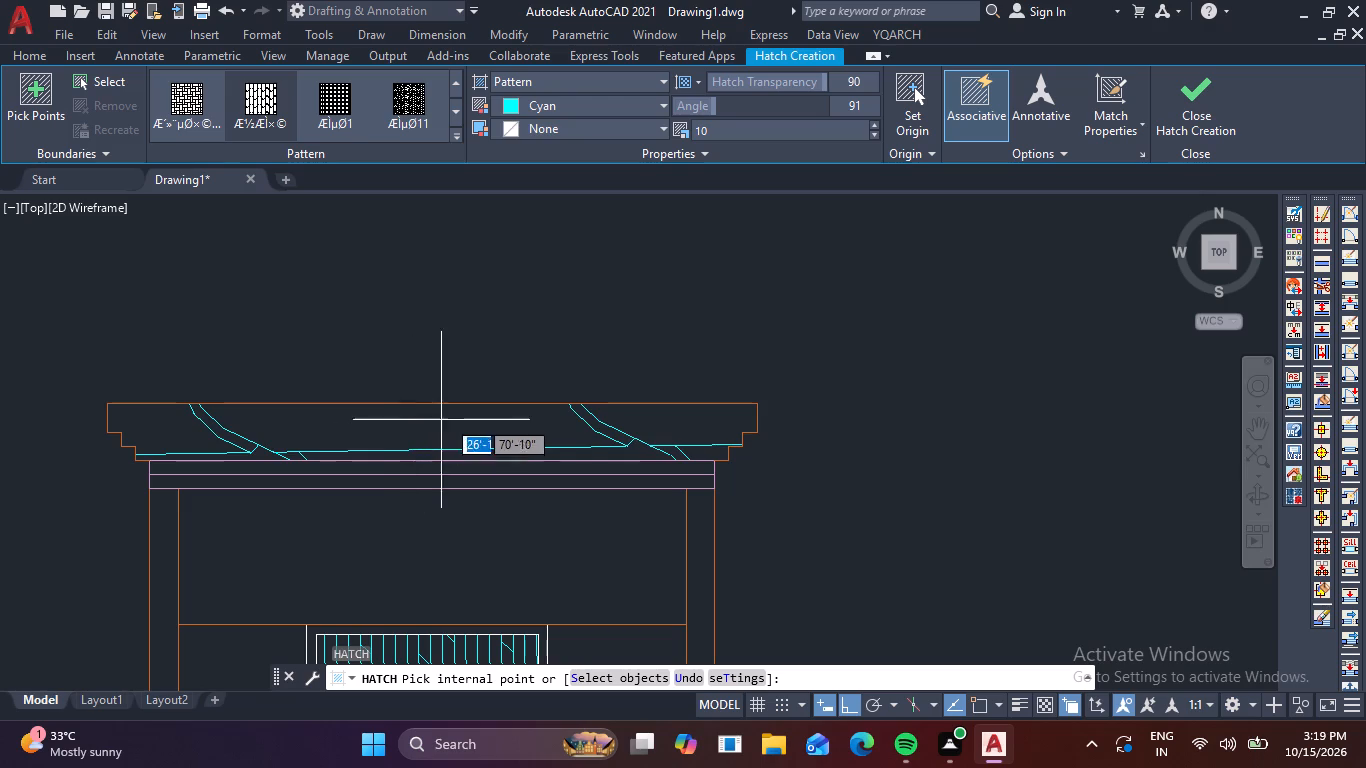
Set the hatch pattern scale to 1.
left_click(761, 134)
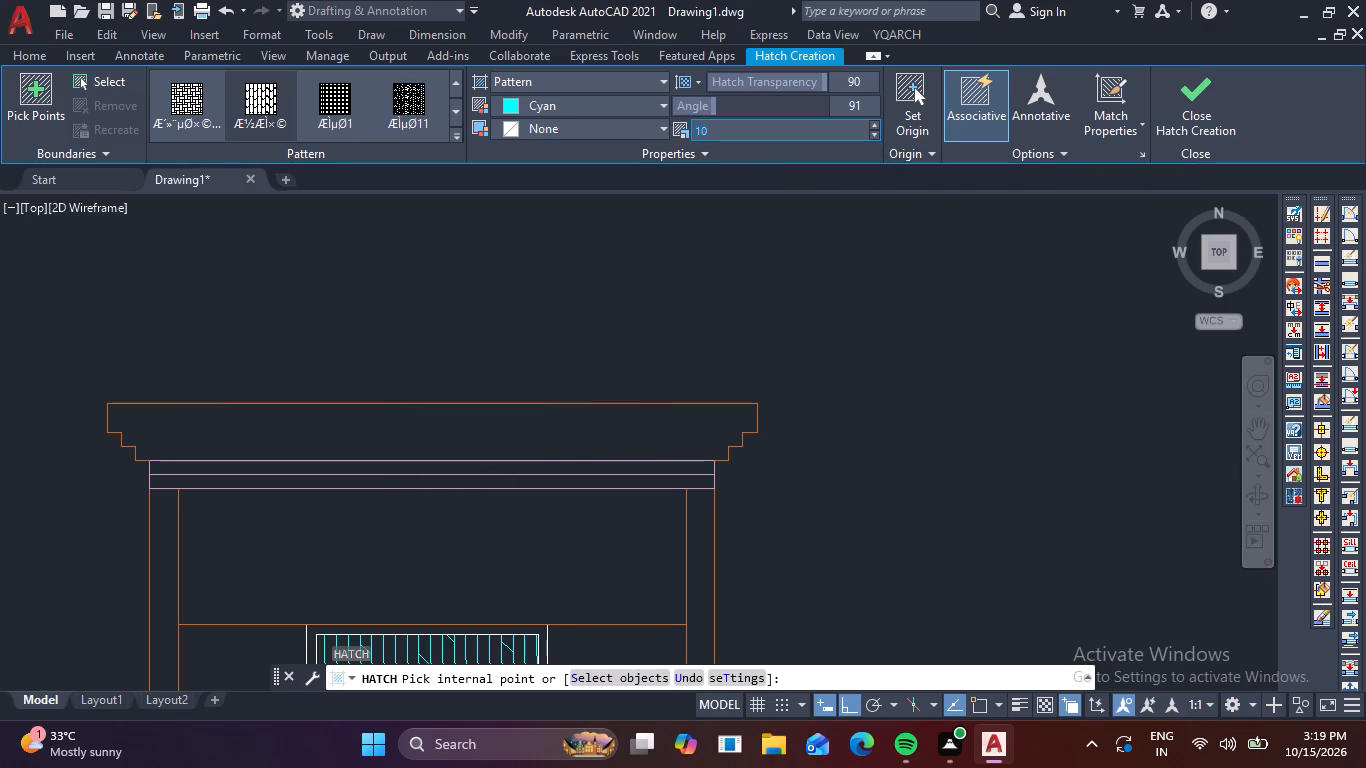
key("1")
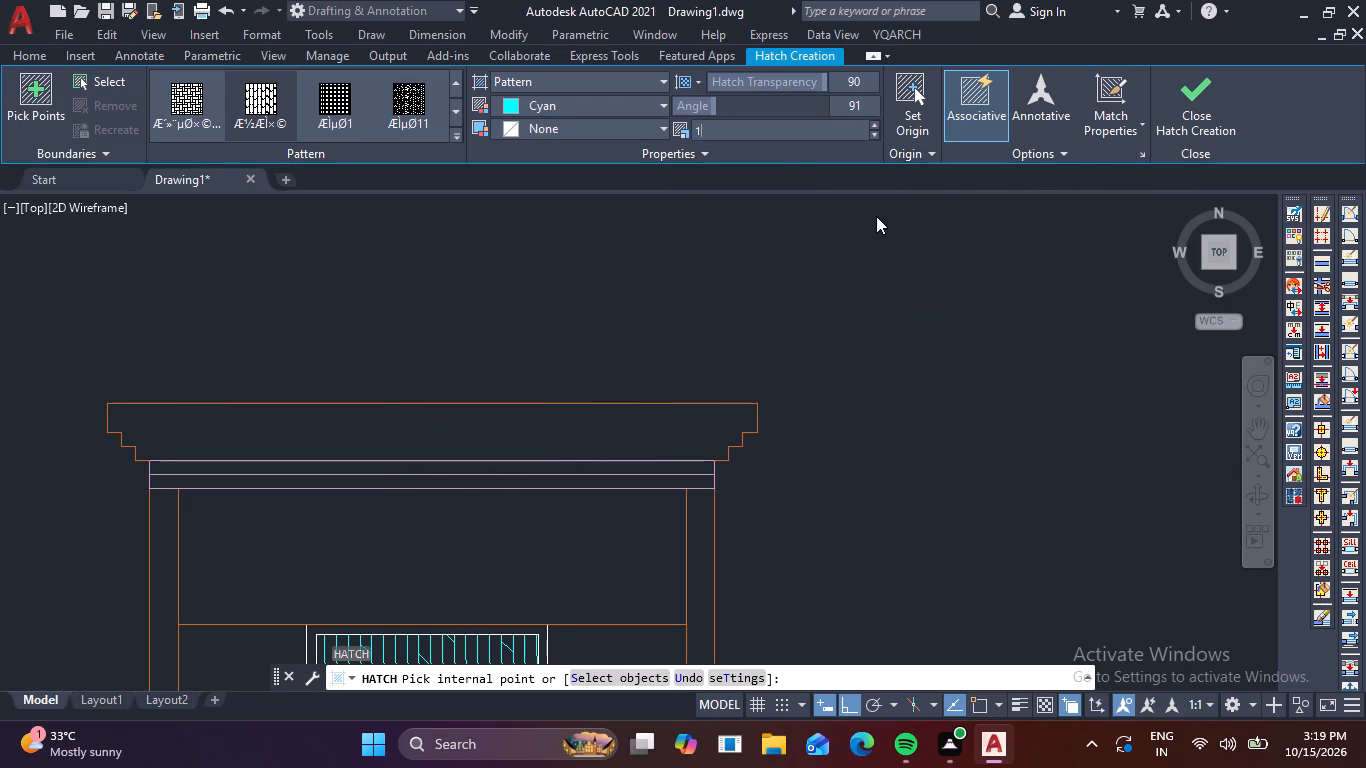
key("Return")
Choose the DOLMIT pattern from the pattern library and apply the hatch inside the stepped cornice.
left_click(455, 132)
scroll(336, 165, "up", 12)
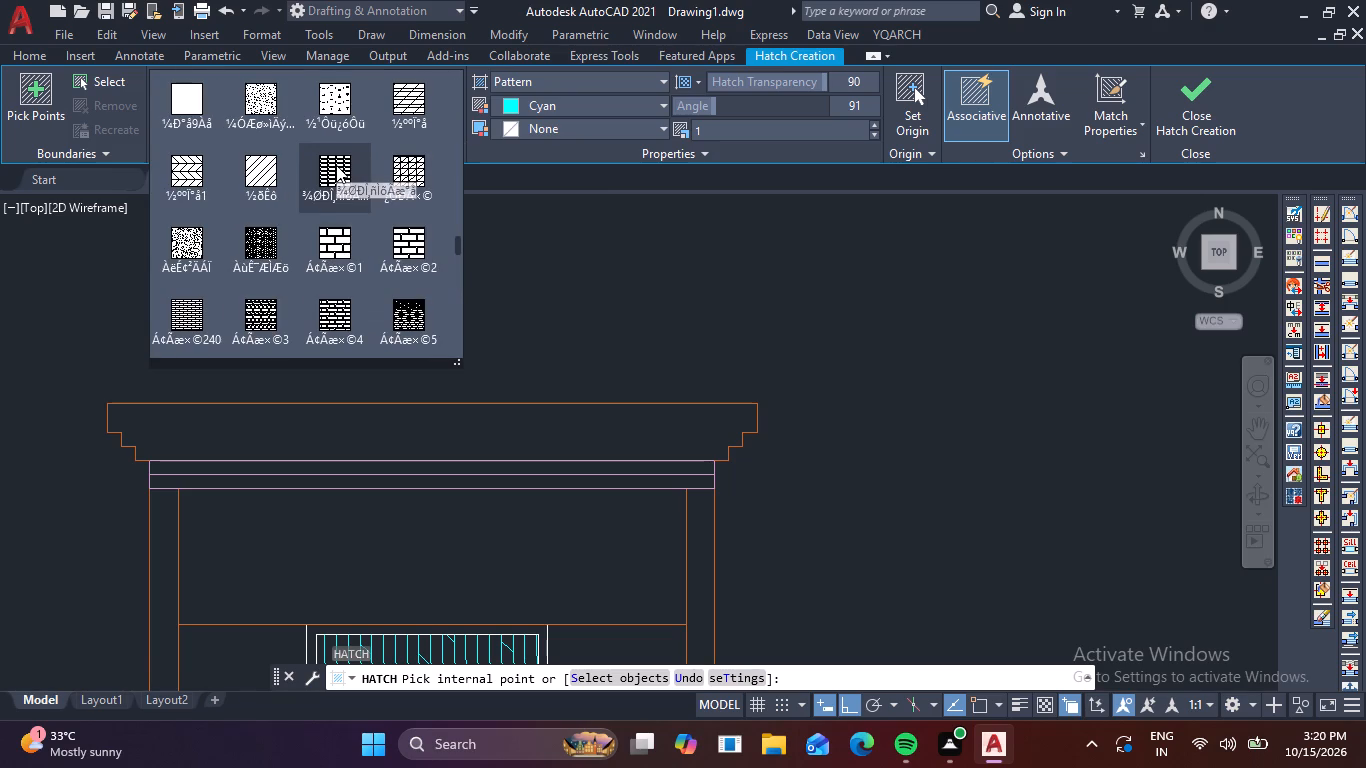
scroll(336, 165, "up", 3)
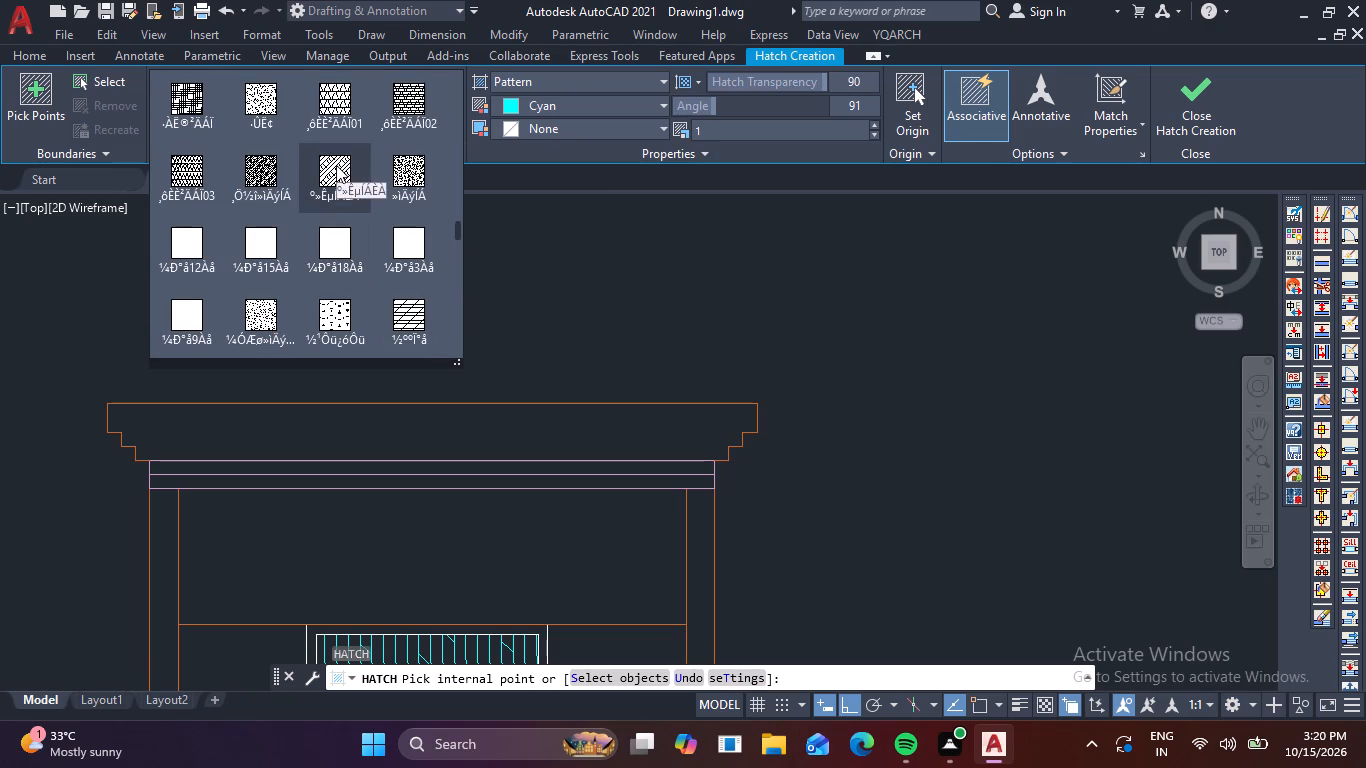
scroll(336, 165, "up", 2)
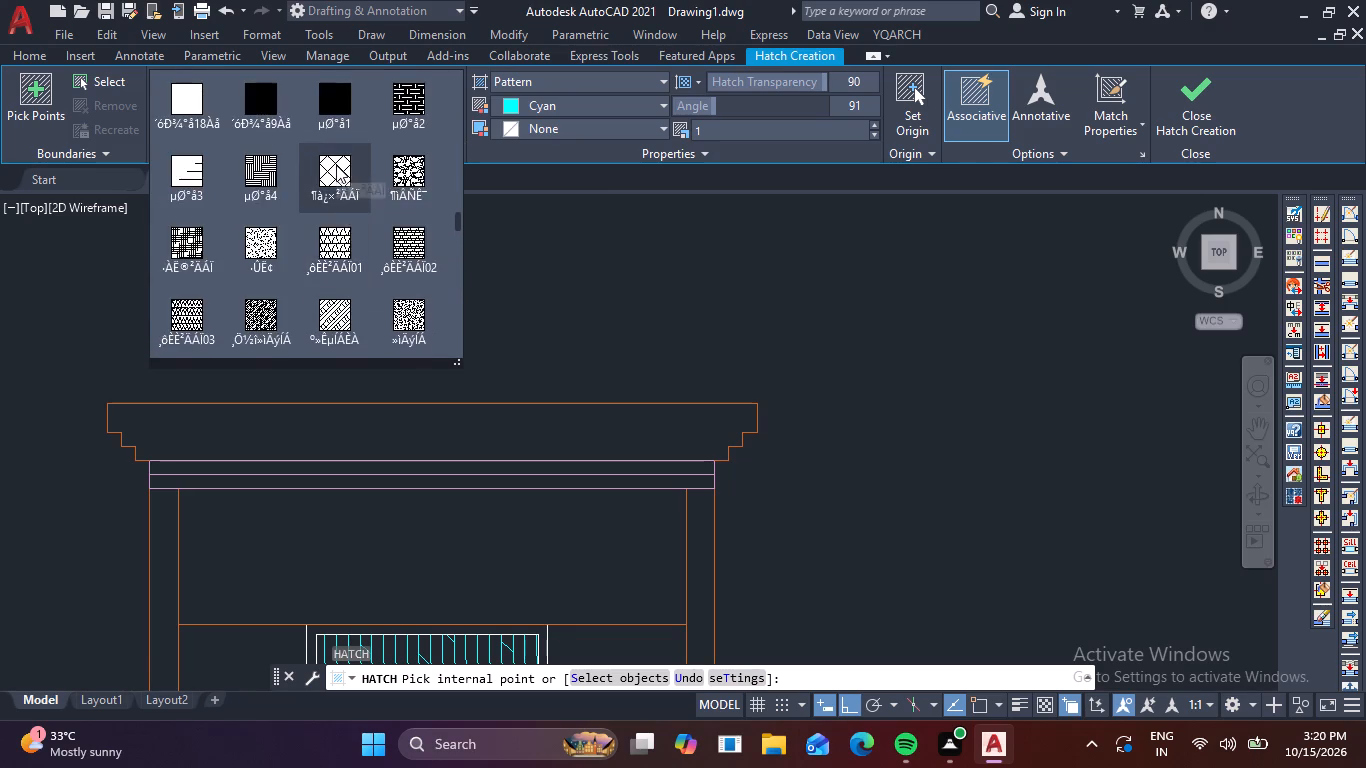
scroll(336, 165, "up", 3)
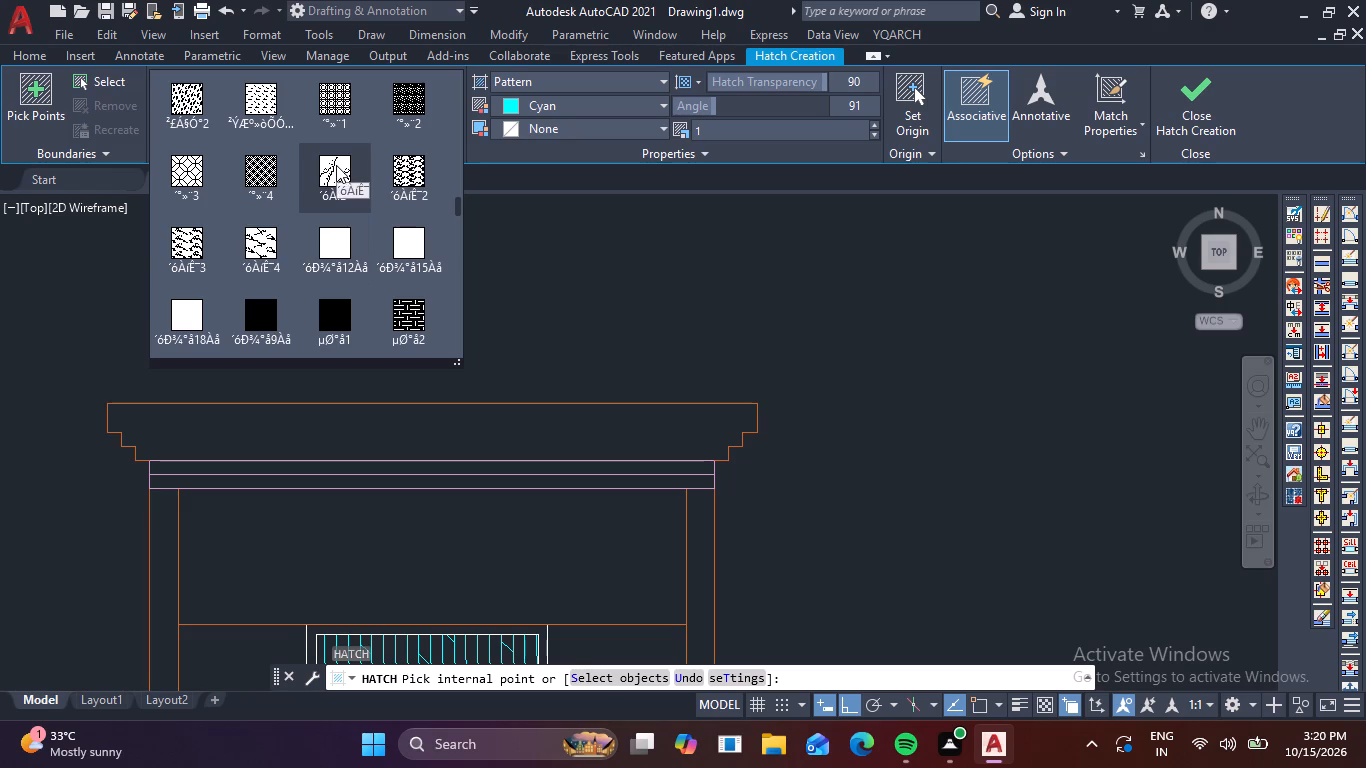
scroll(336, 165, "up", 2)
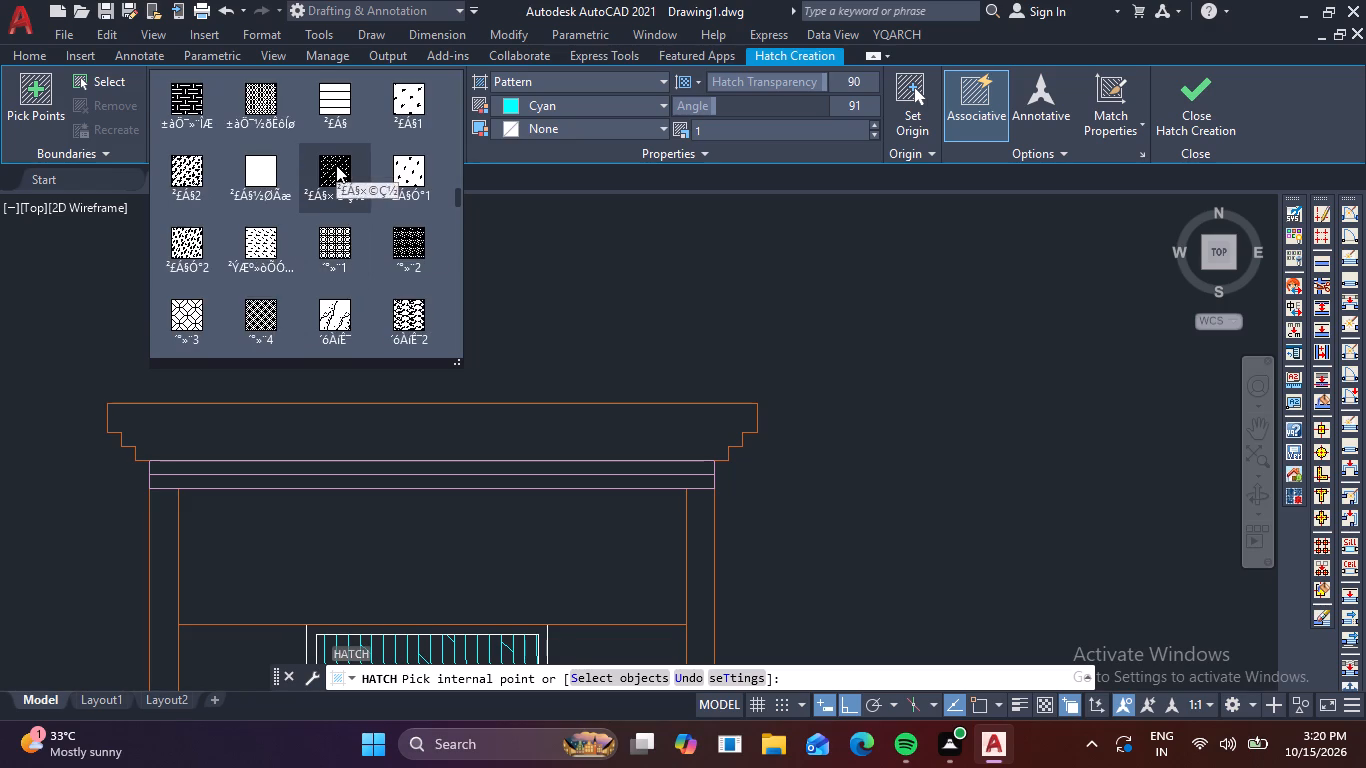
scroll(336, 165, "up", 3)
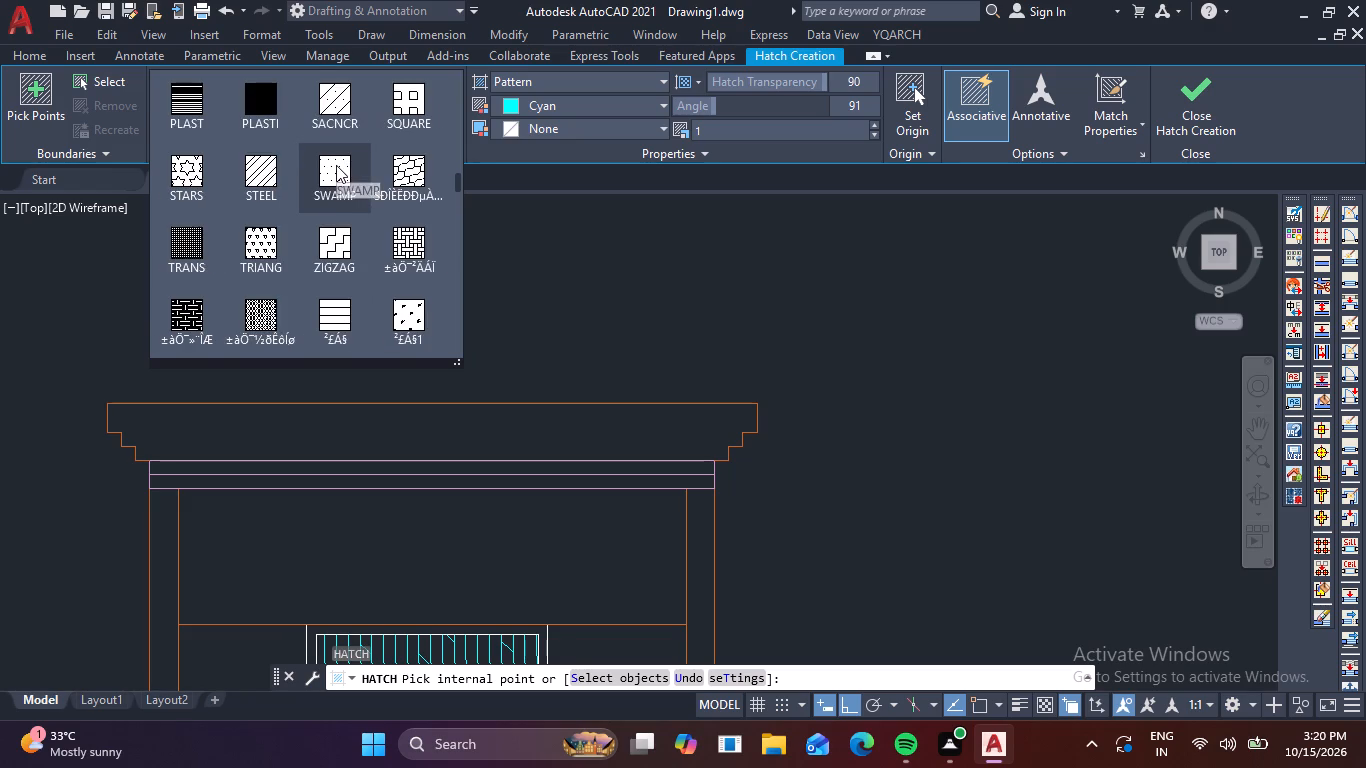
scroll(336, 165, "up", 2)
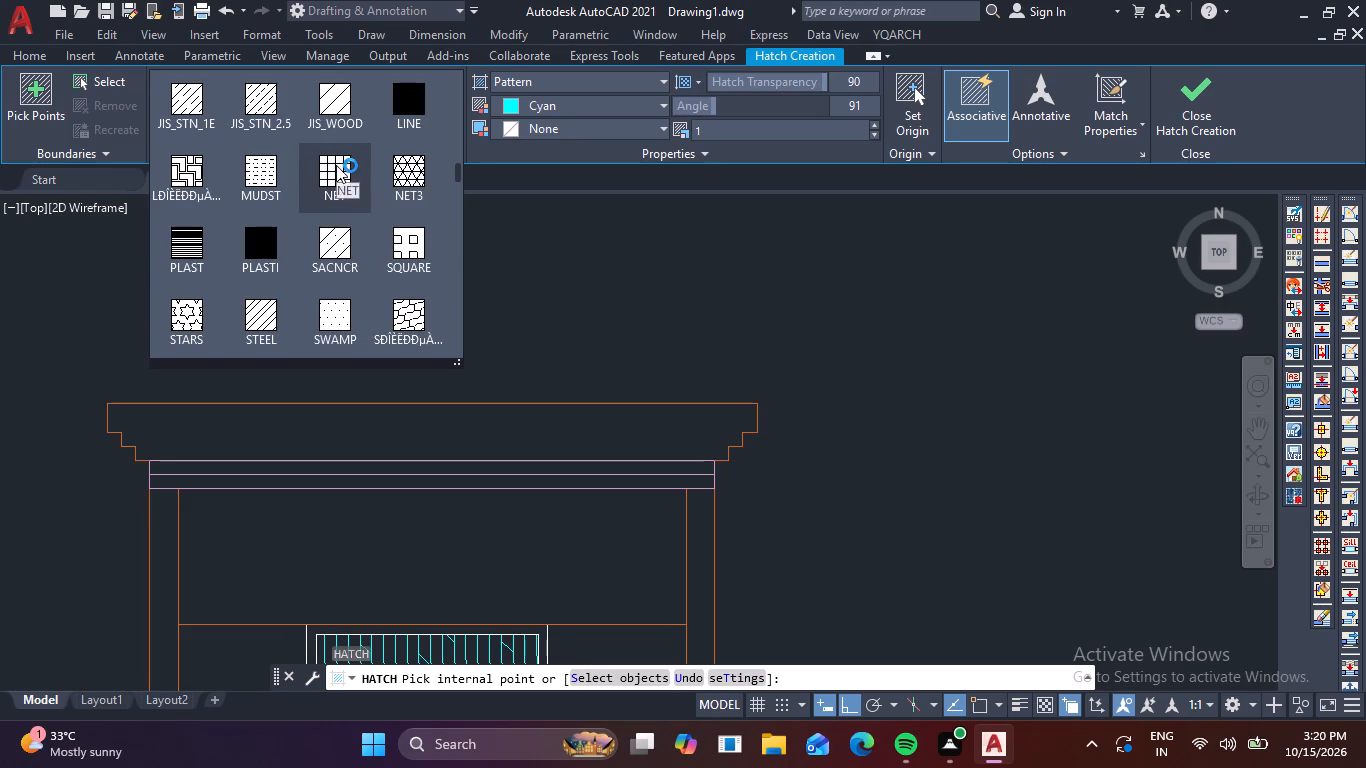
scroll(336, 165, "up", 3)
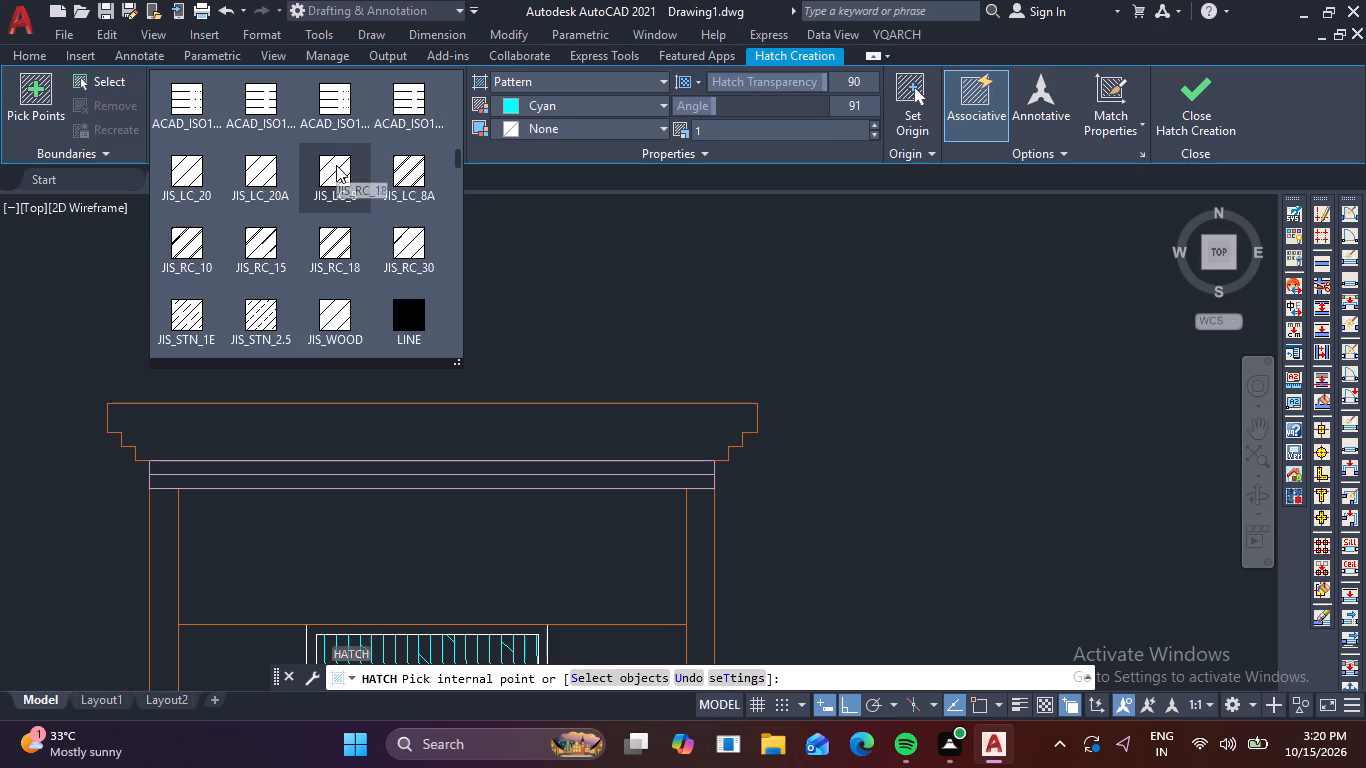
scroll(336, 165, "up", 3)
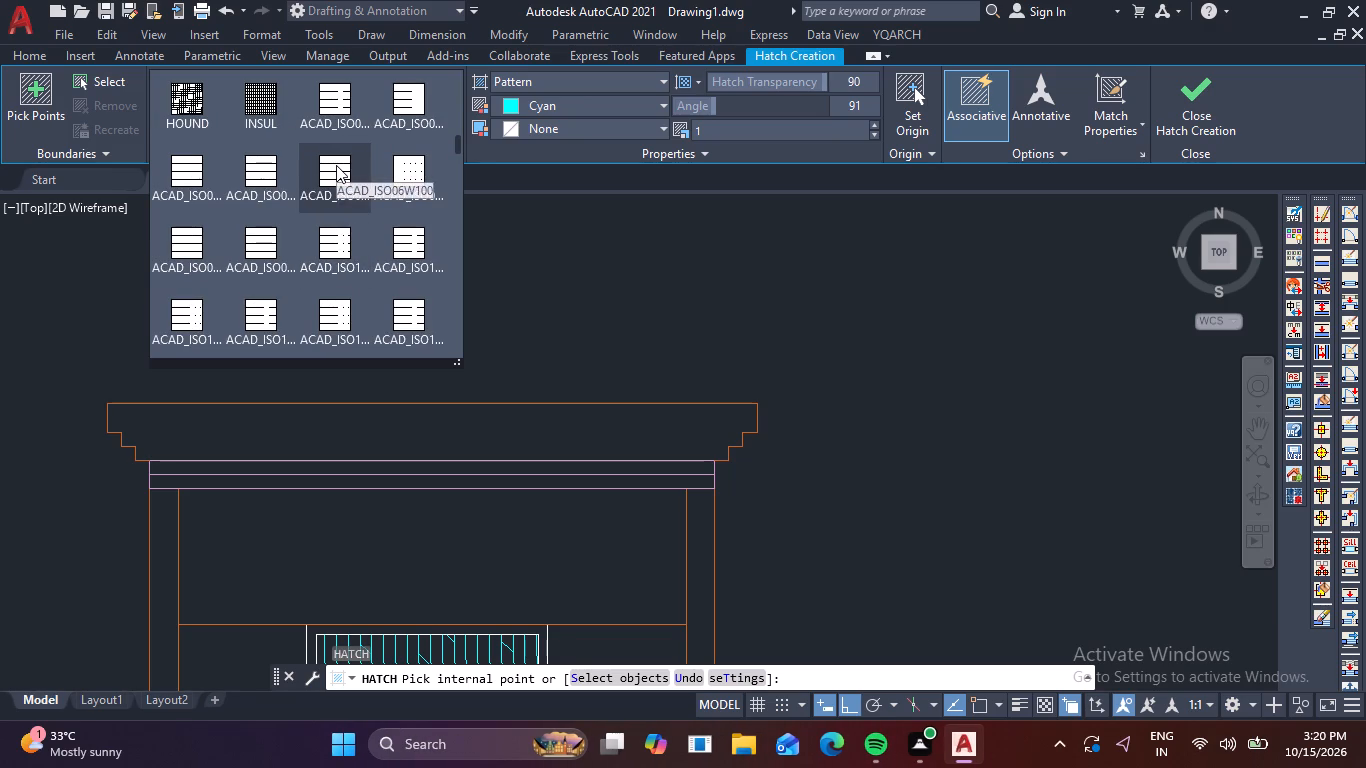
scroll(336, 165, "up", 3)
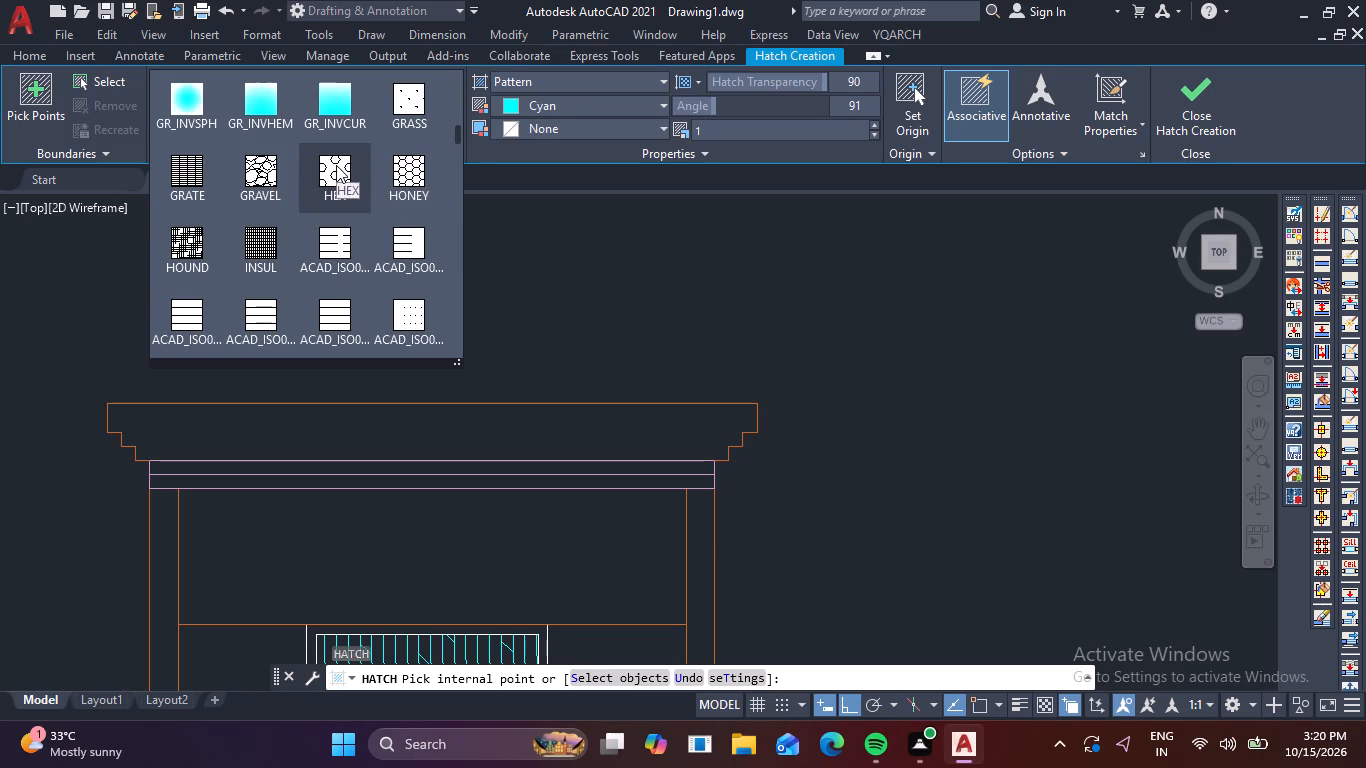
scroll(336, 165, "up", 3)
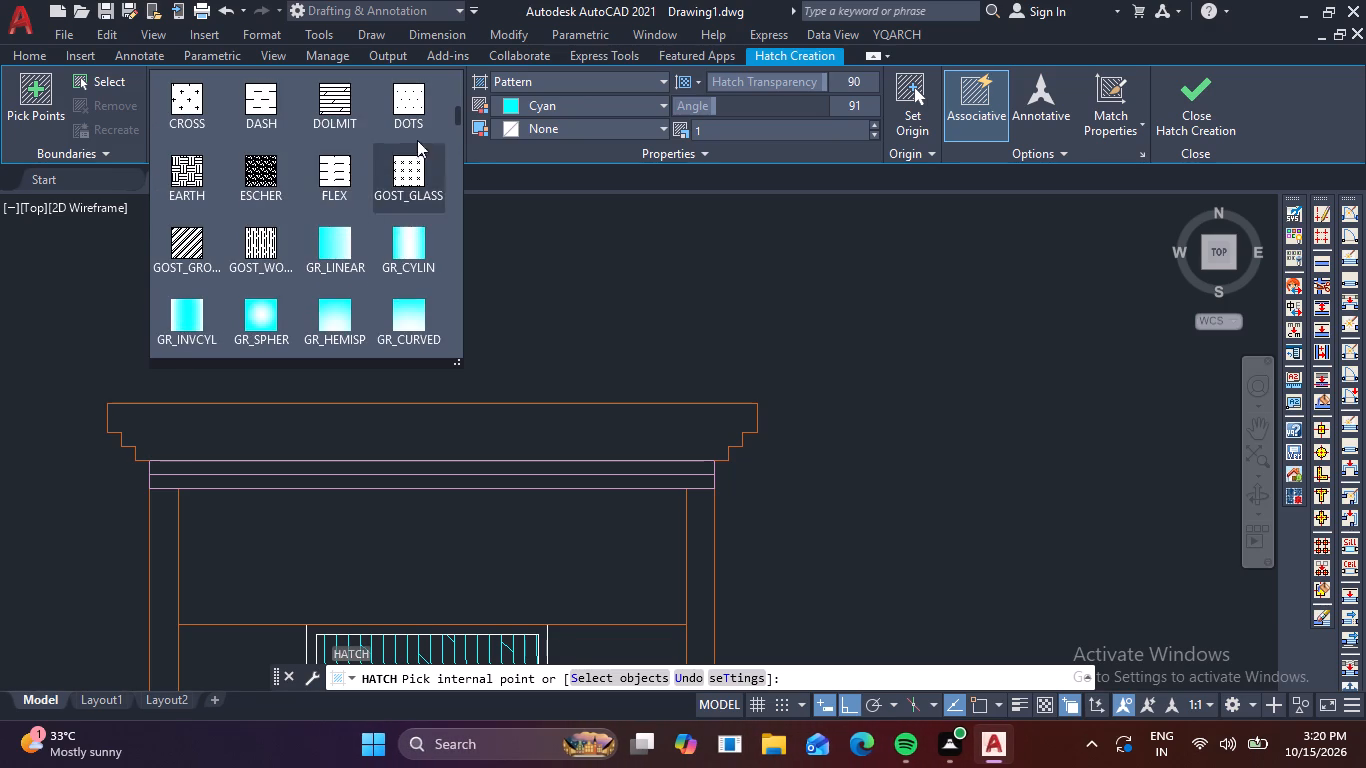
left_click(348, 92)
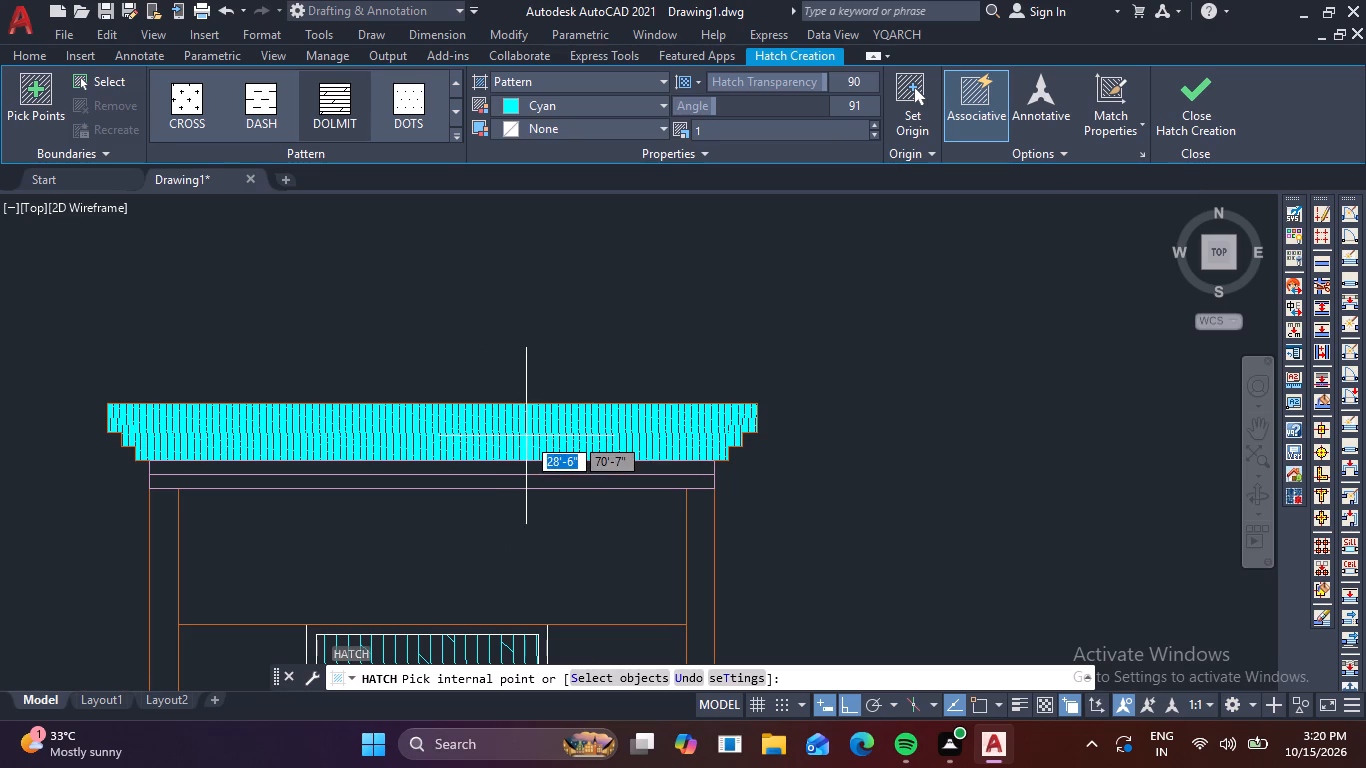
left_click(465, 443)
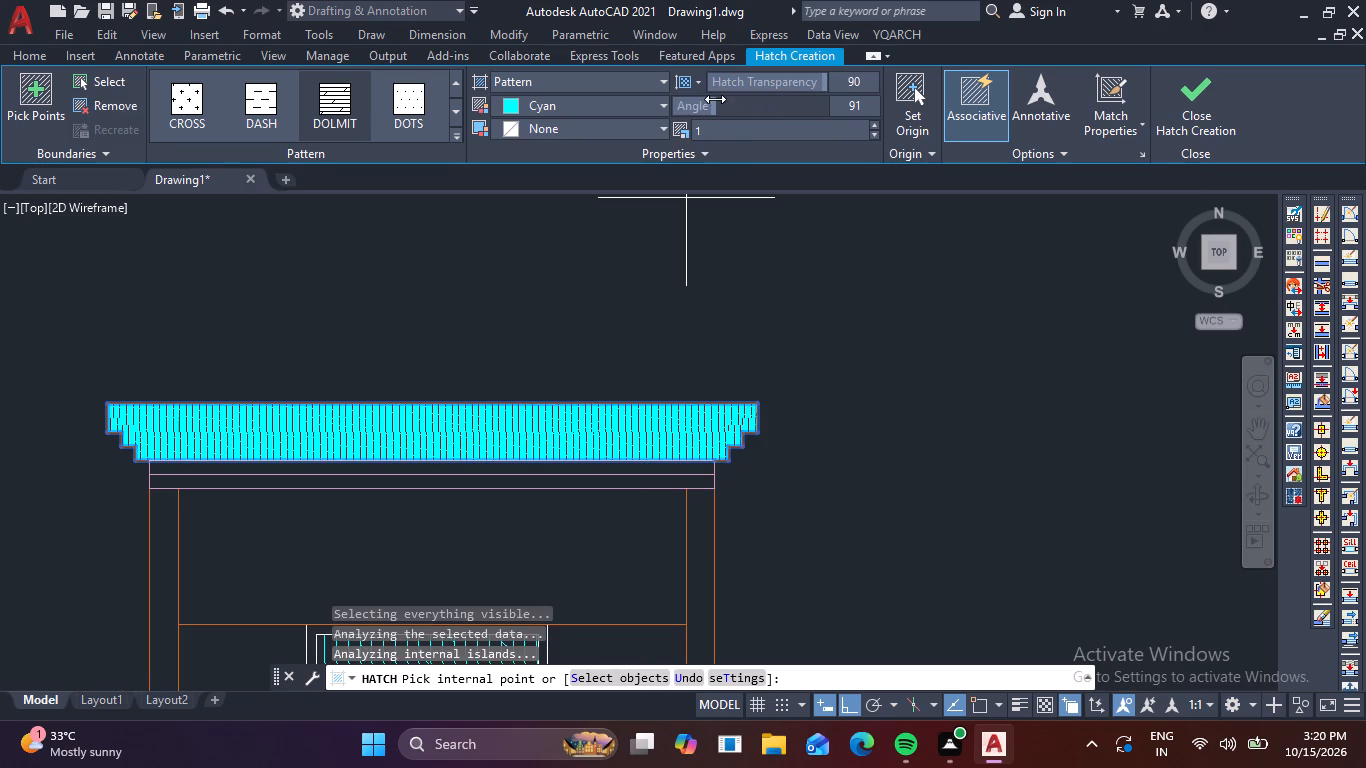
Set the cornice hatch's angle to 0 and its scale to 10.
left_click_drag(715, 99, 591, 130)
left_click(739, 129)
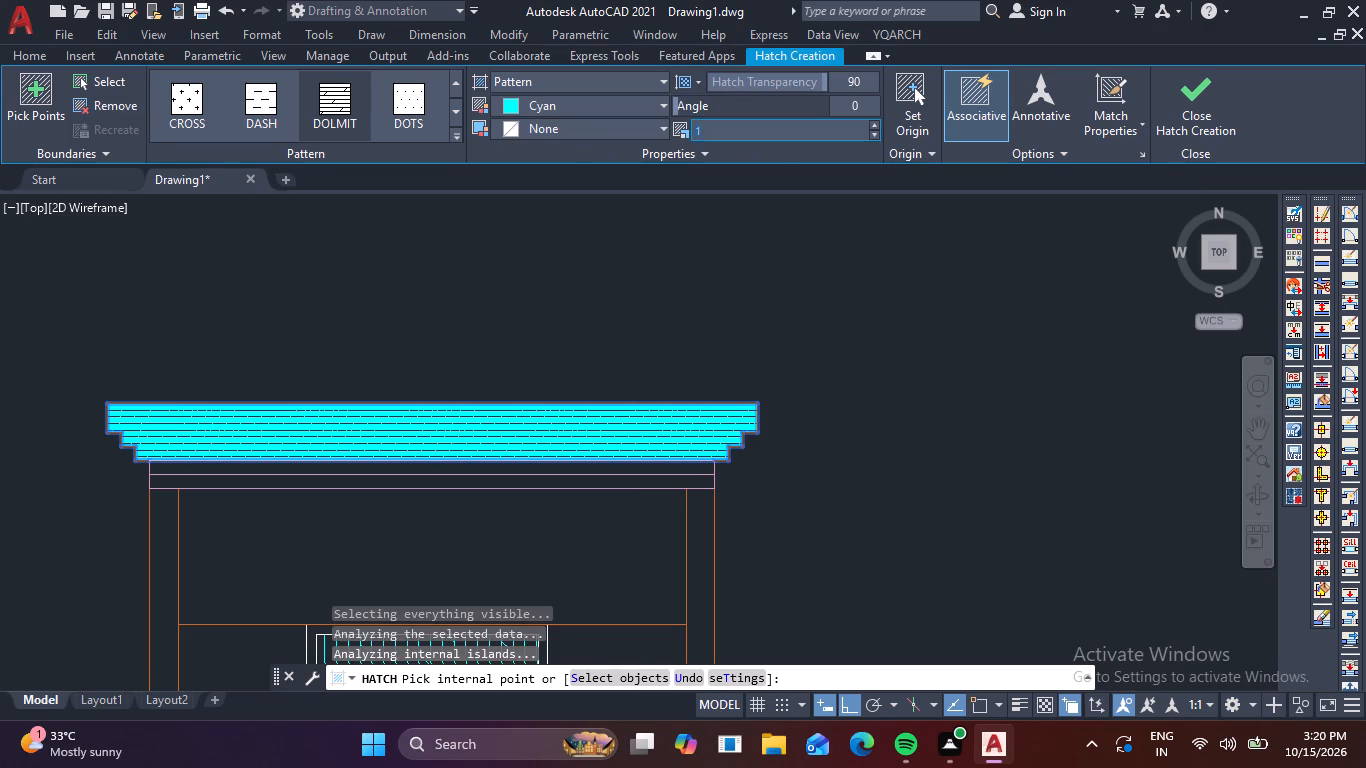
type("10")
key("Return")
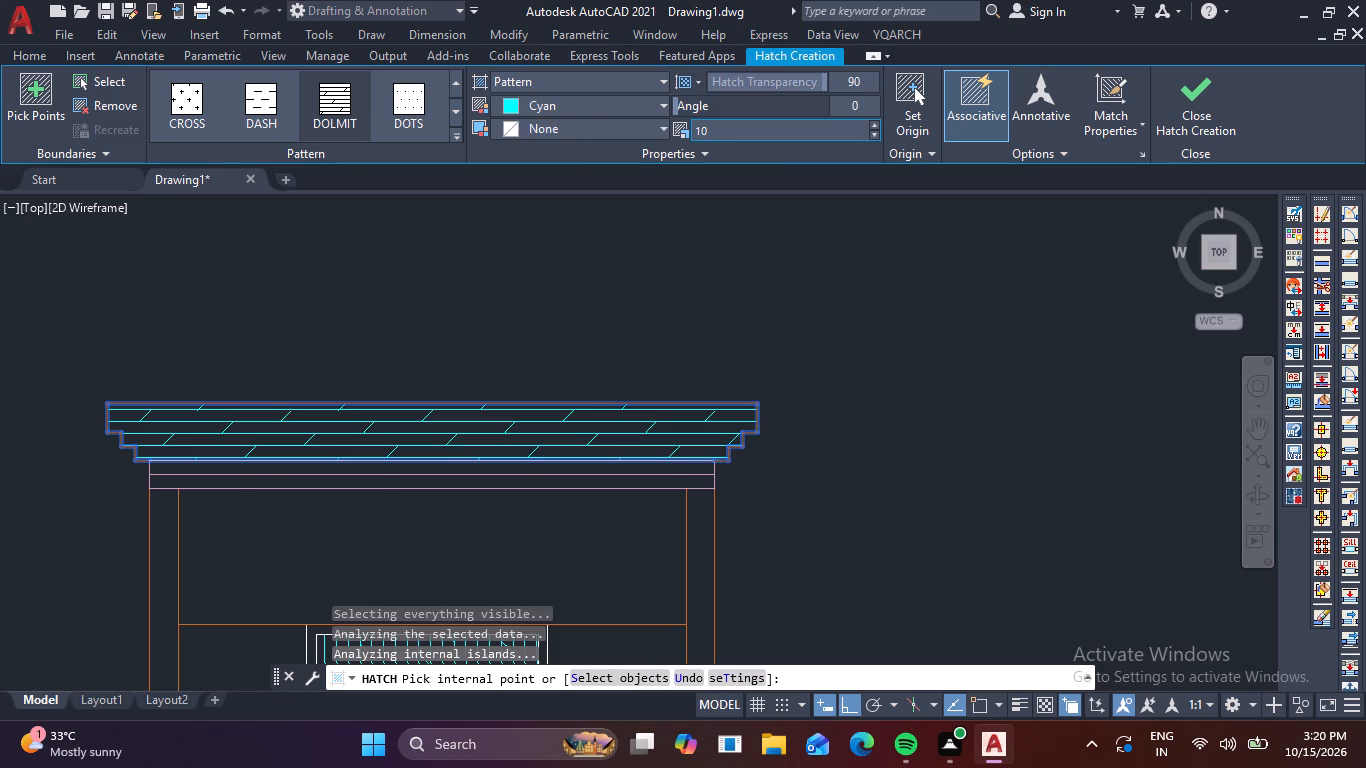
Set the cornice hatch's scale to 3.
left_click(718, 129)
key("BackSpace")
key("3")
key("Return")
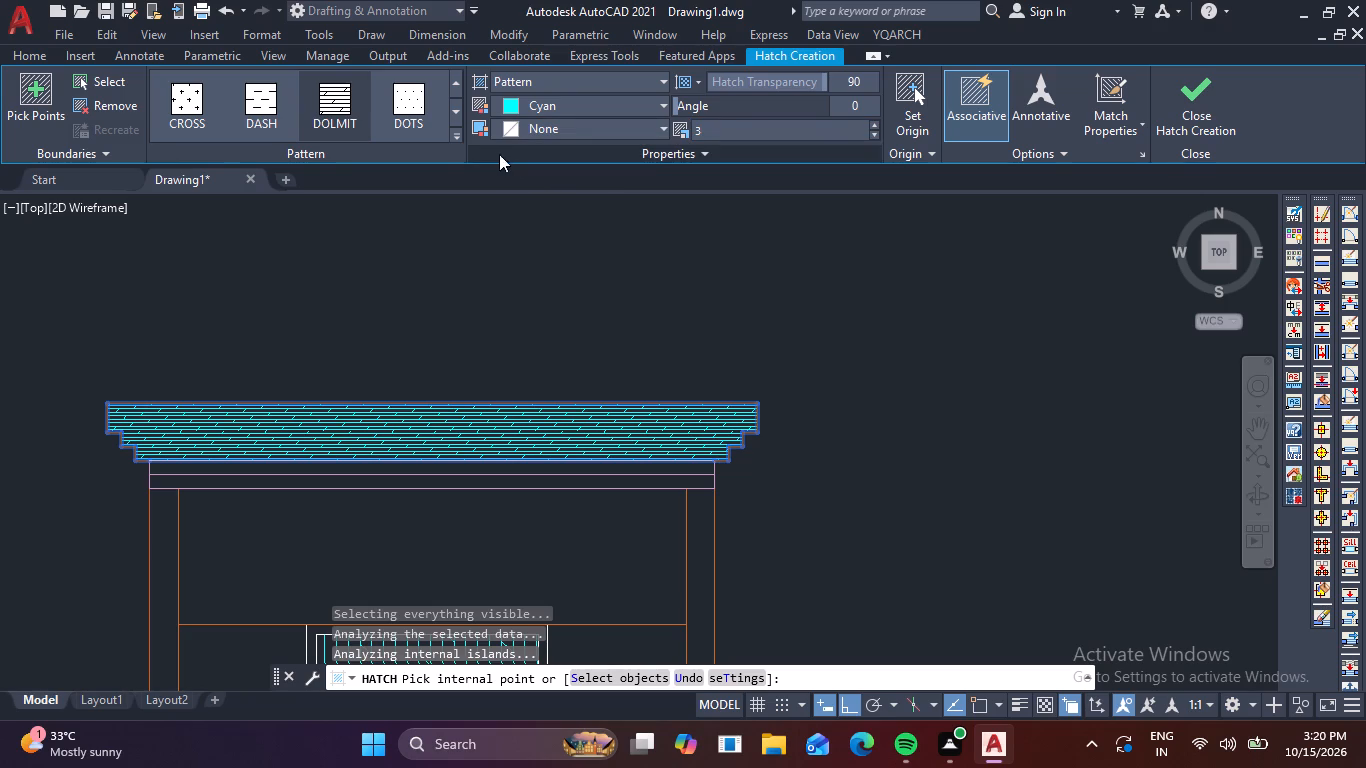
Switch the cornice hatch to the CORK pattern and set its scale to 10.
left_click(453, 137)
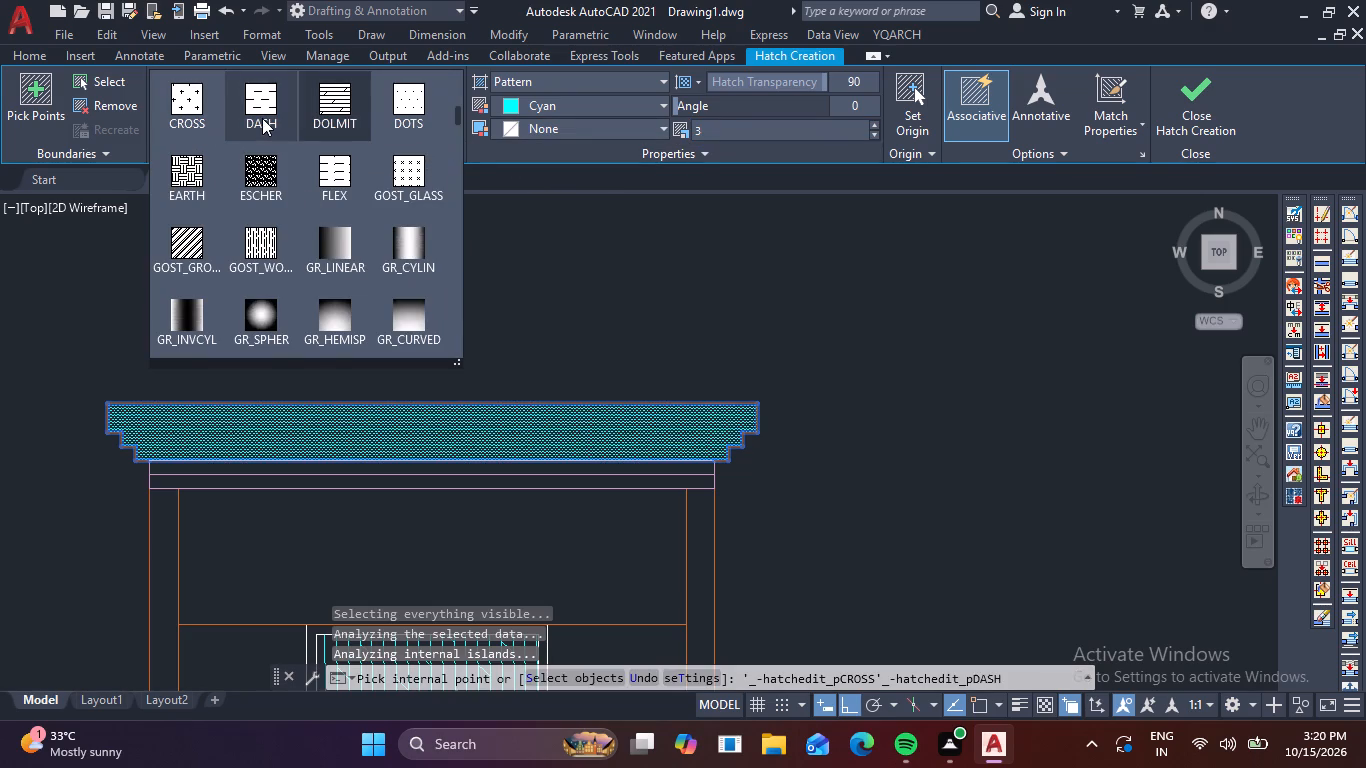
scroll(262, 118, "up", 2)
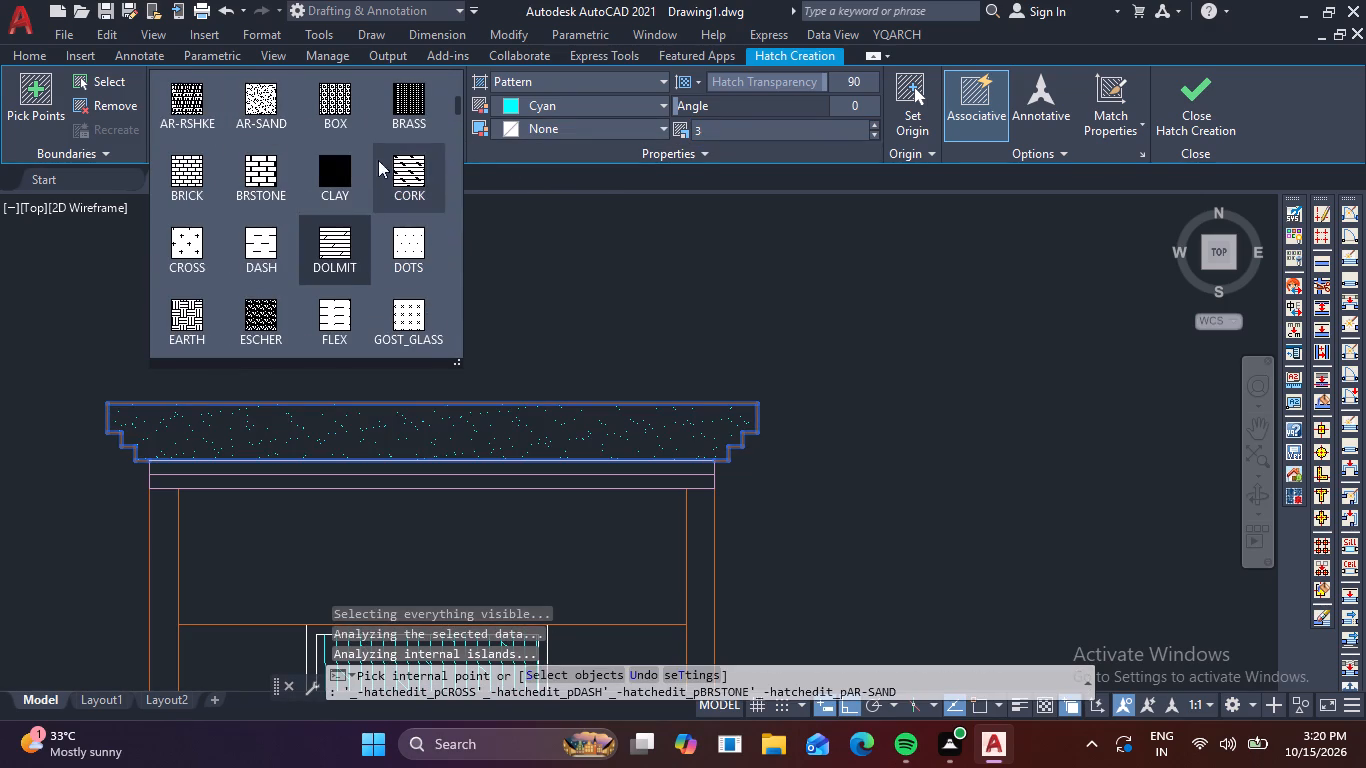
left_click(404, 166)
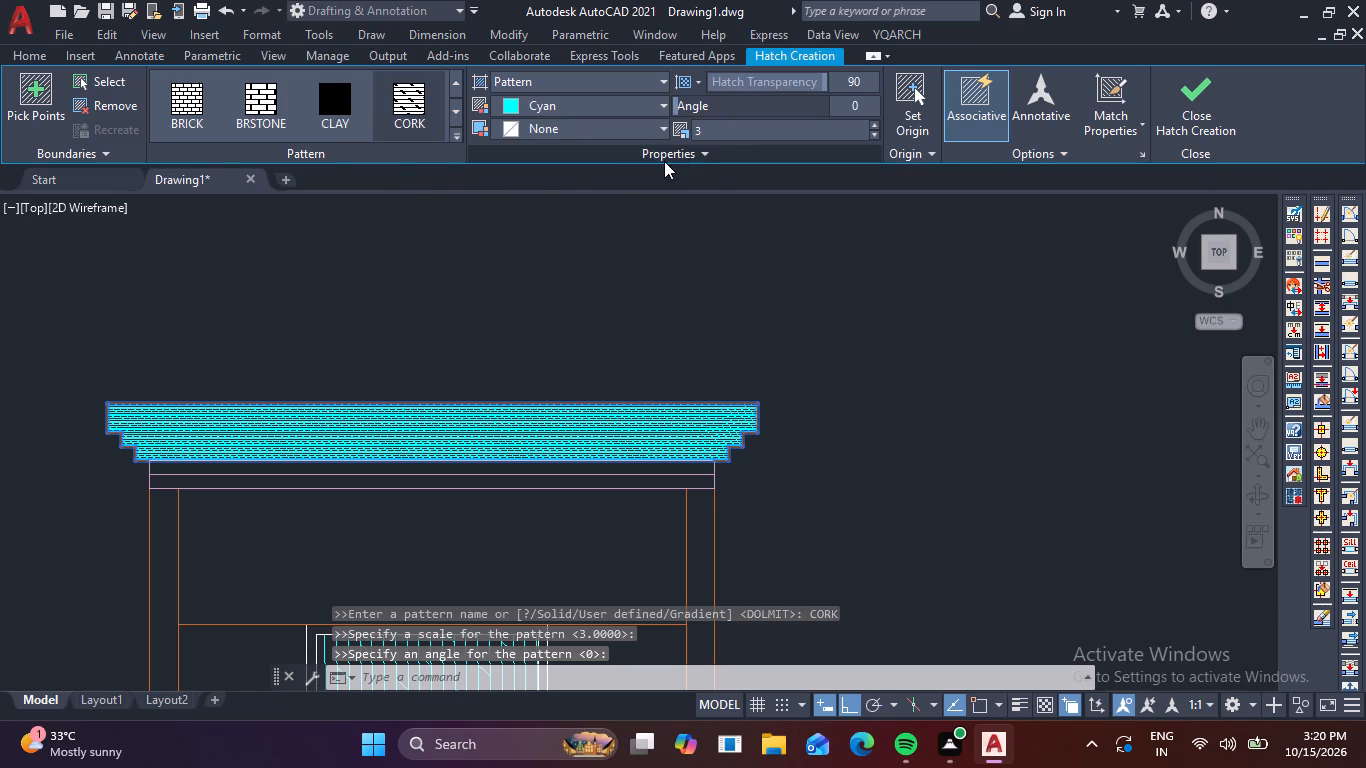
left_click(723, 132)
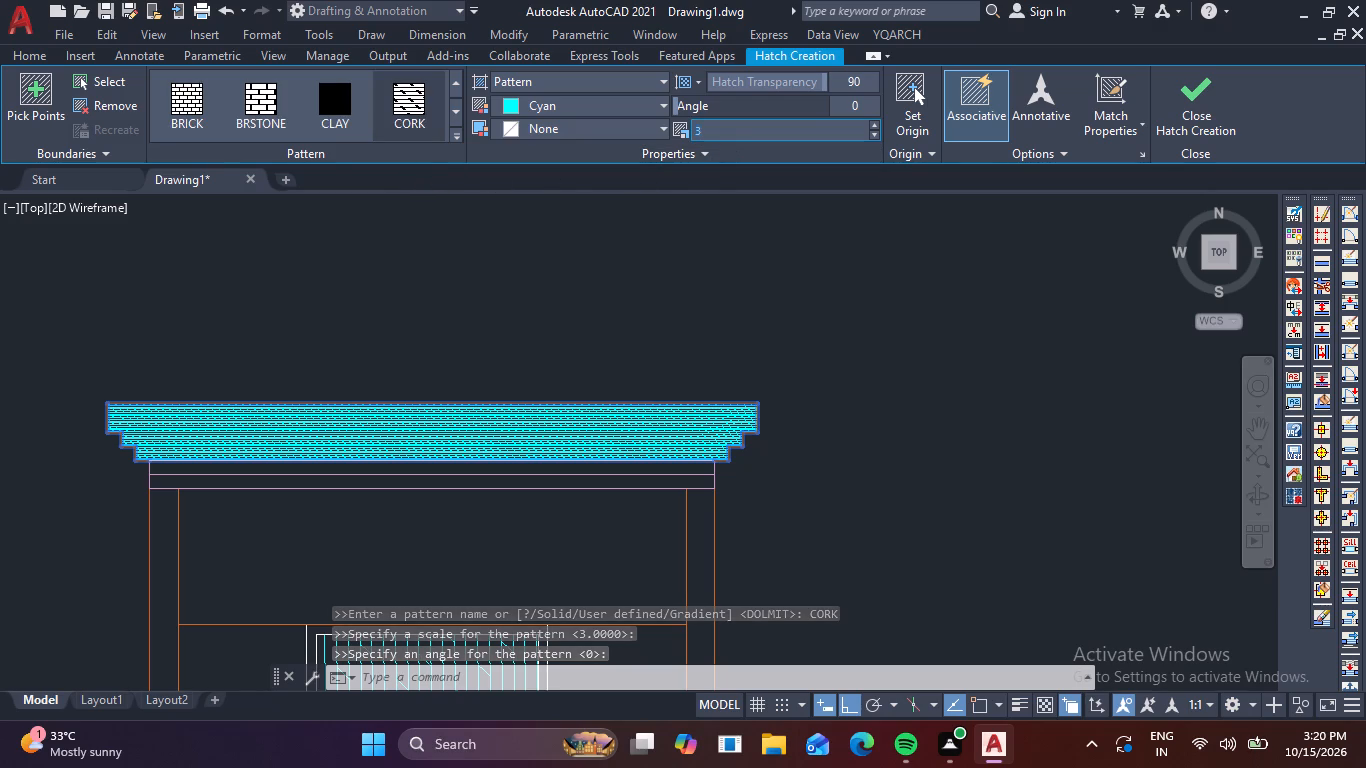
key("1")
key("0")
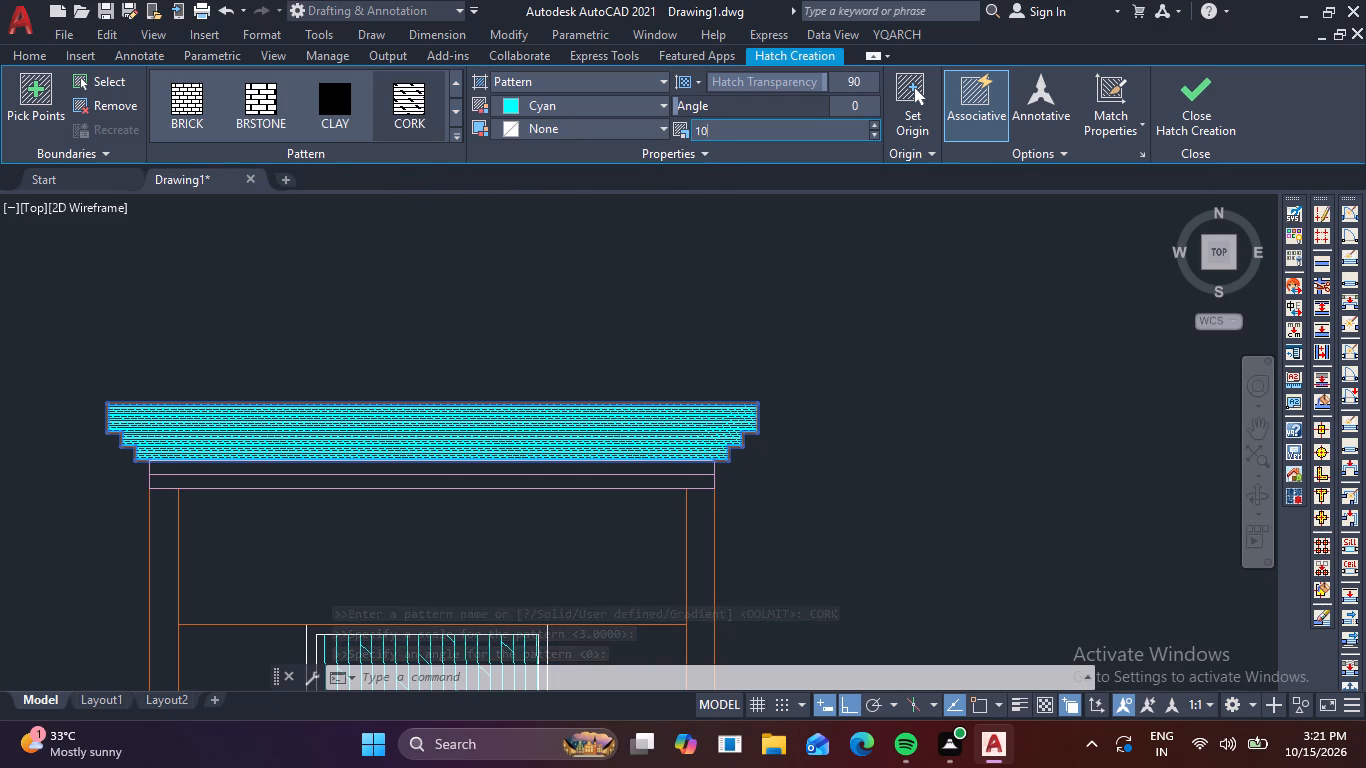
key("Return")
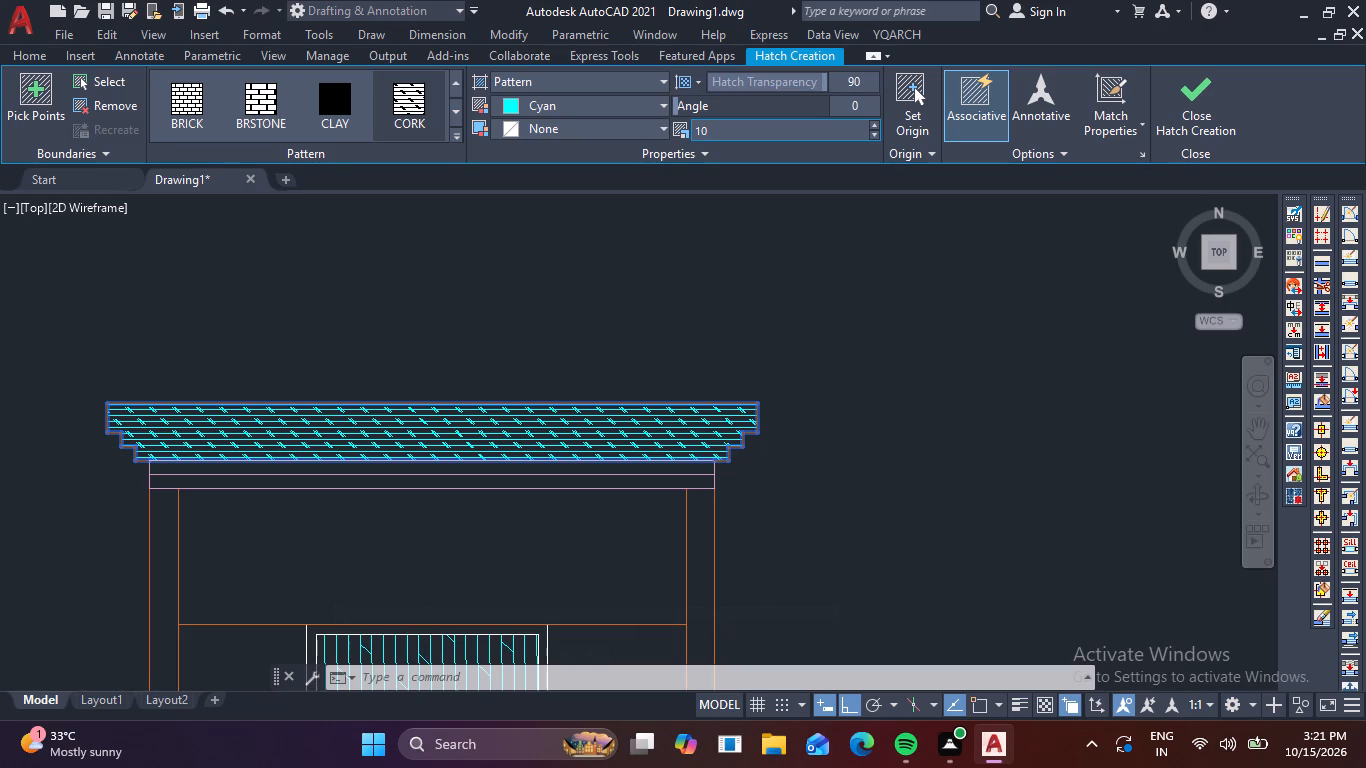
Set the cornice hatch's colour to the orange 205,105,40 and finish the hatch.
left_click(661, 103)
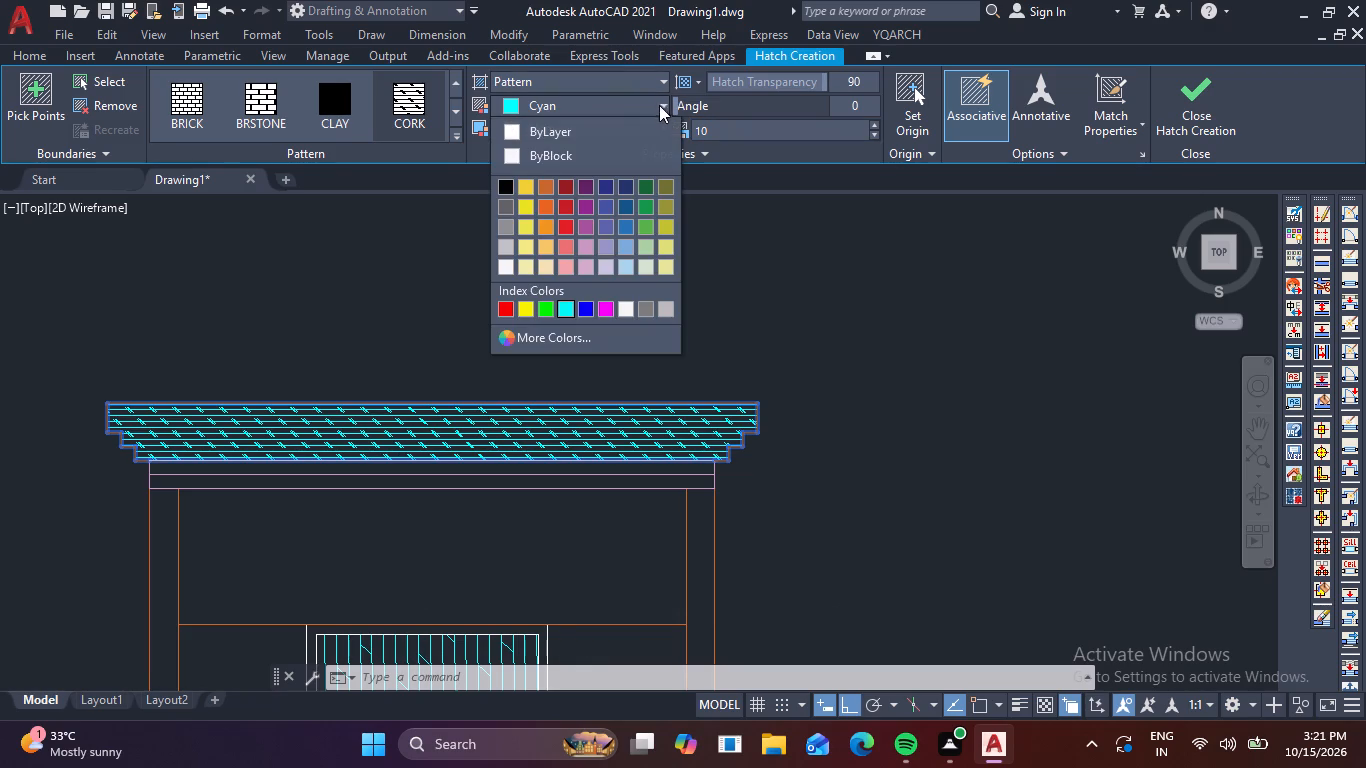
left_click(545, 188)
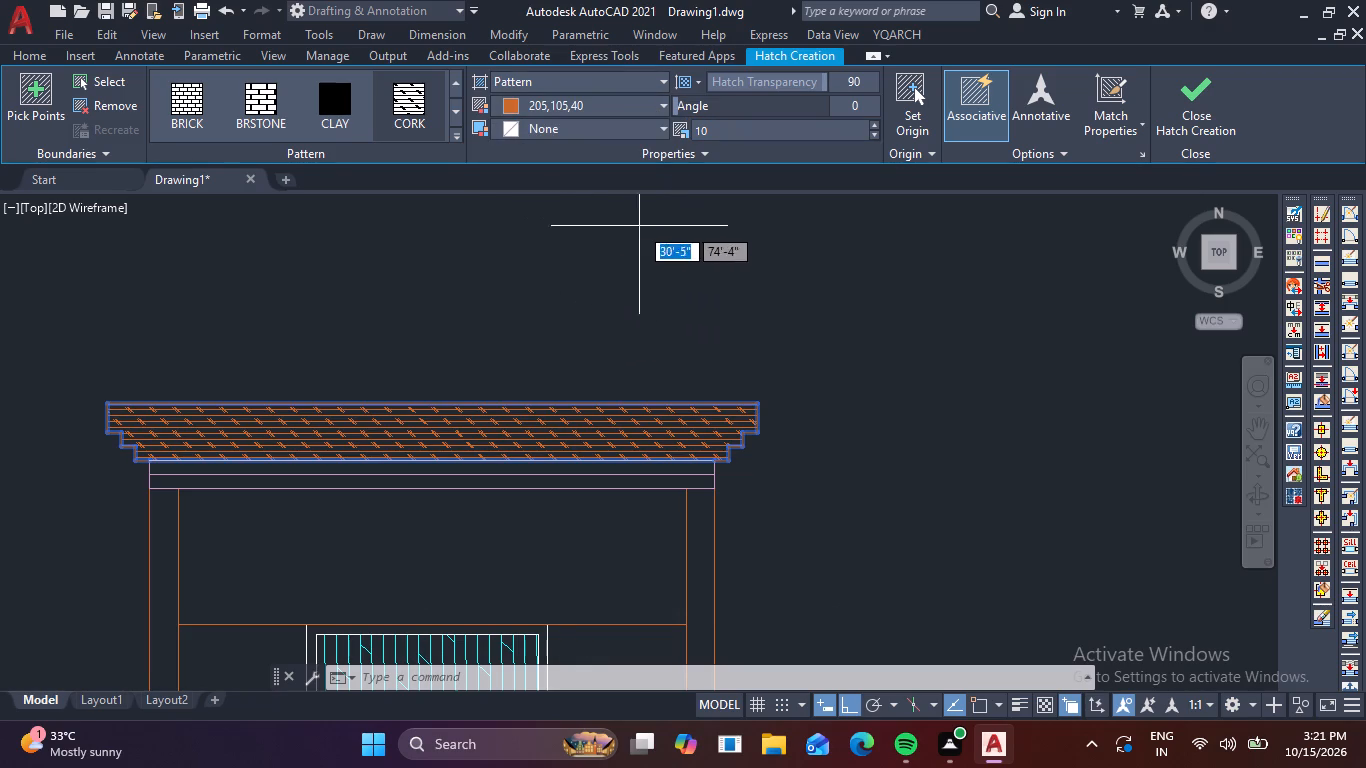
left_click(1183, 110)
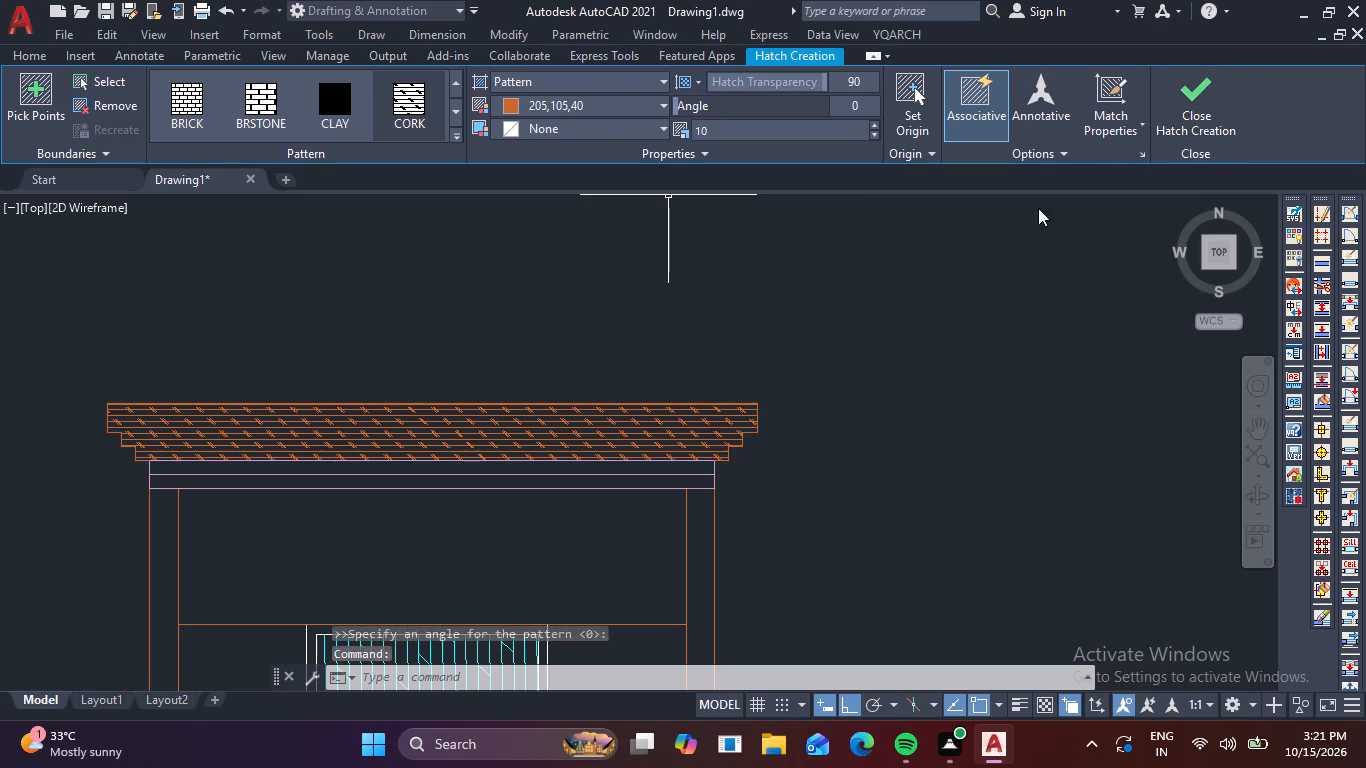
Select the finished cornice hatch at the top of the central bay and set its scale to 20.
scroll(806, 352, "down", 2)
middle_click_drag(807, 394, 659, 292)
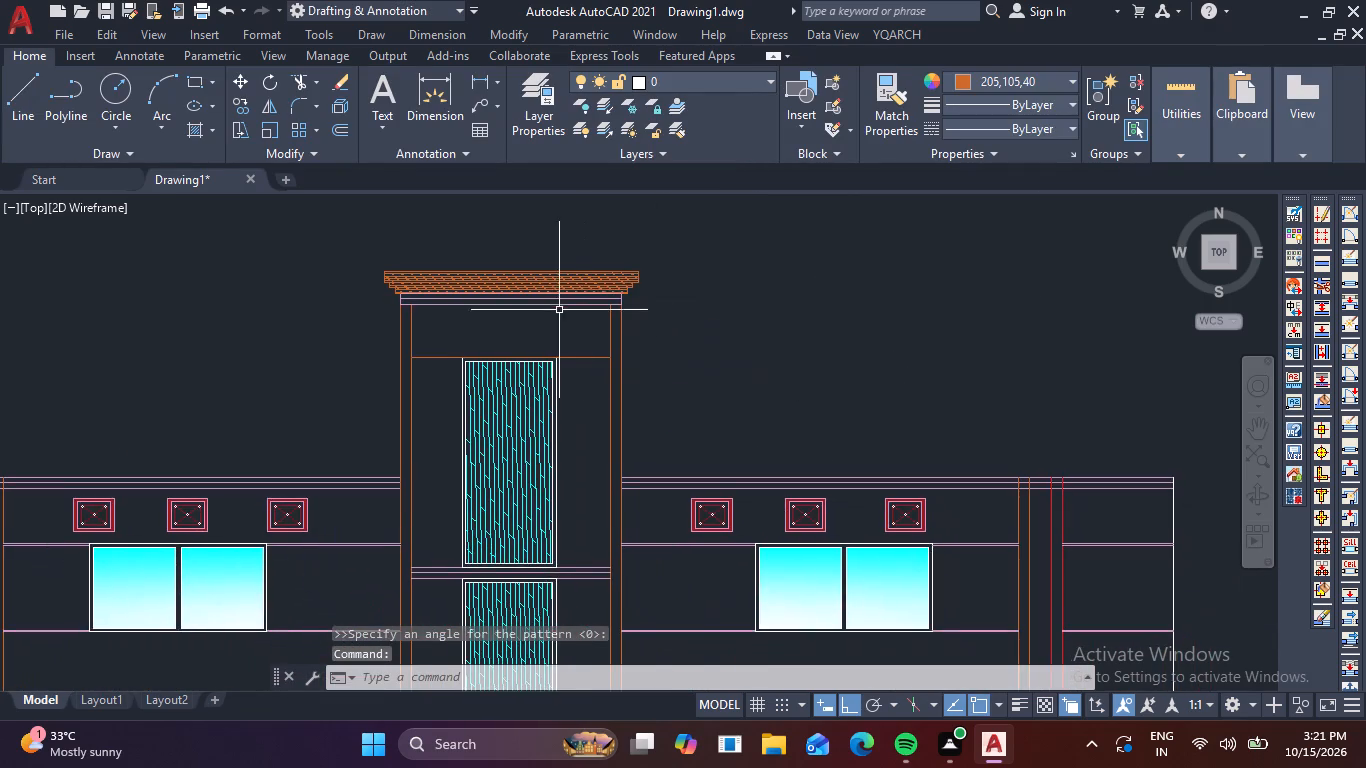
scroll(542, 306, "up", 3)
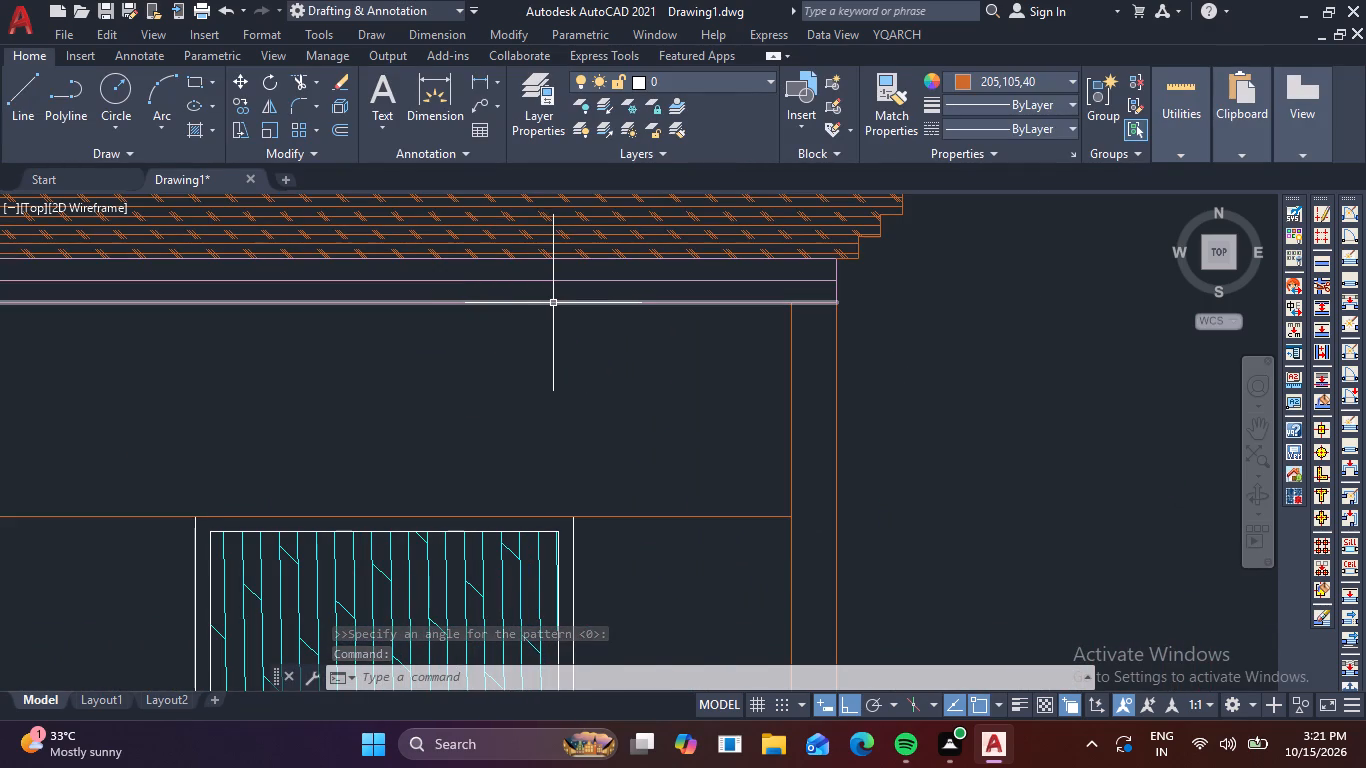
scroll(553, 303, "down", 5)
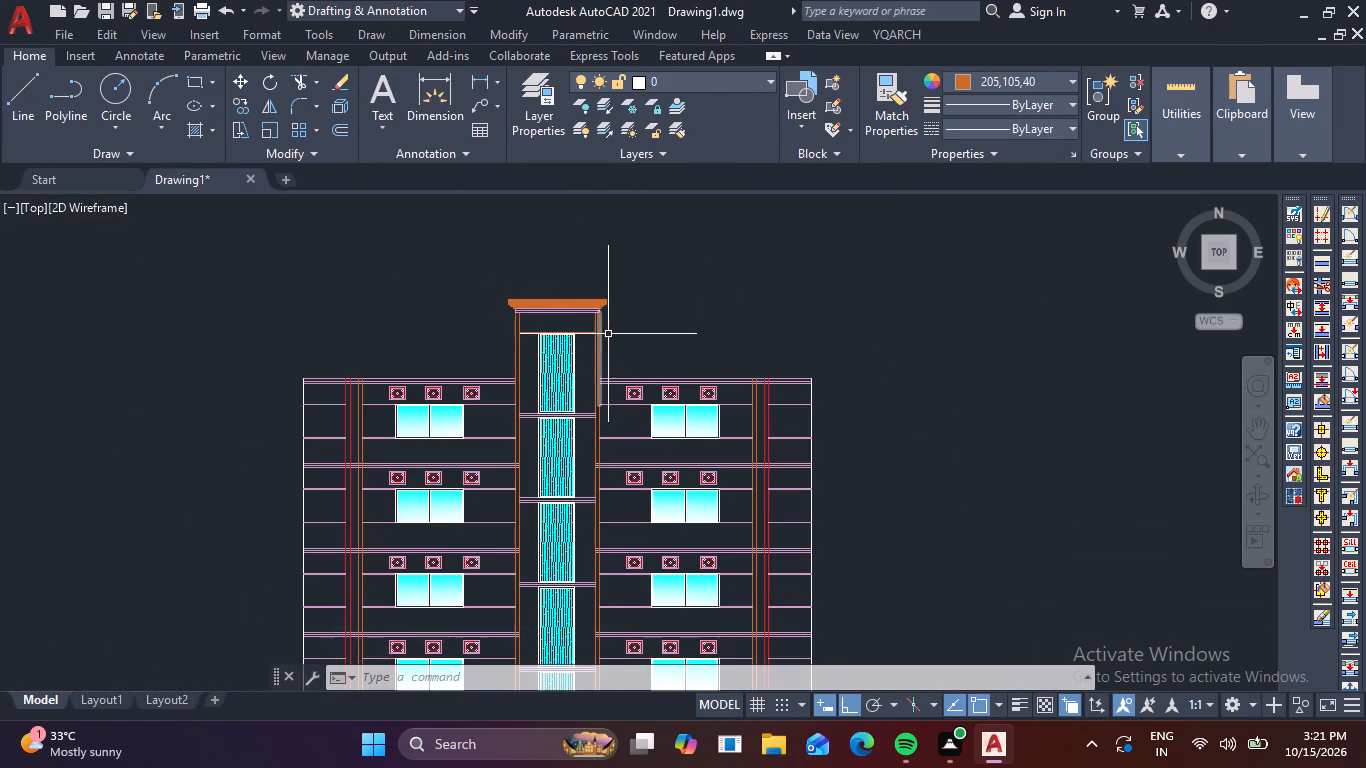
scroll(608, 295, "up", 1)
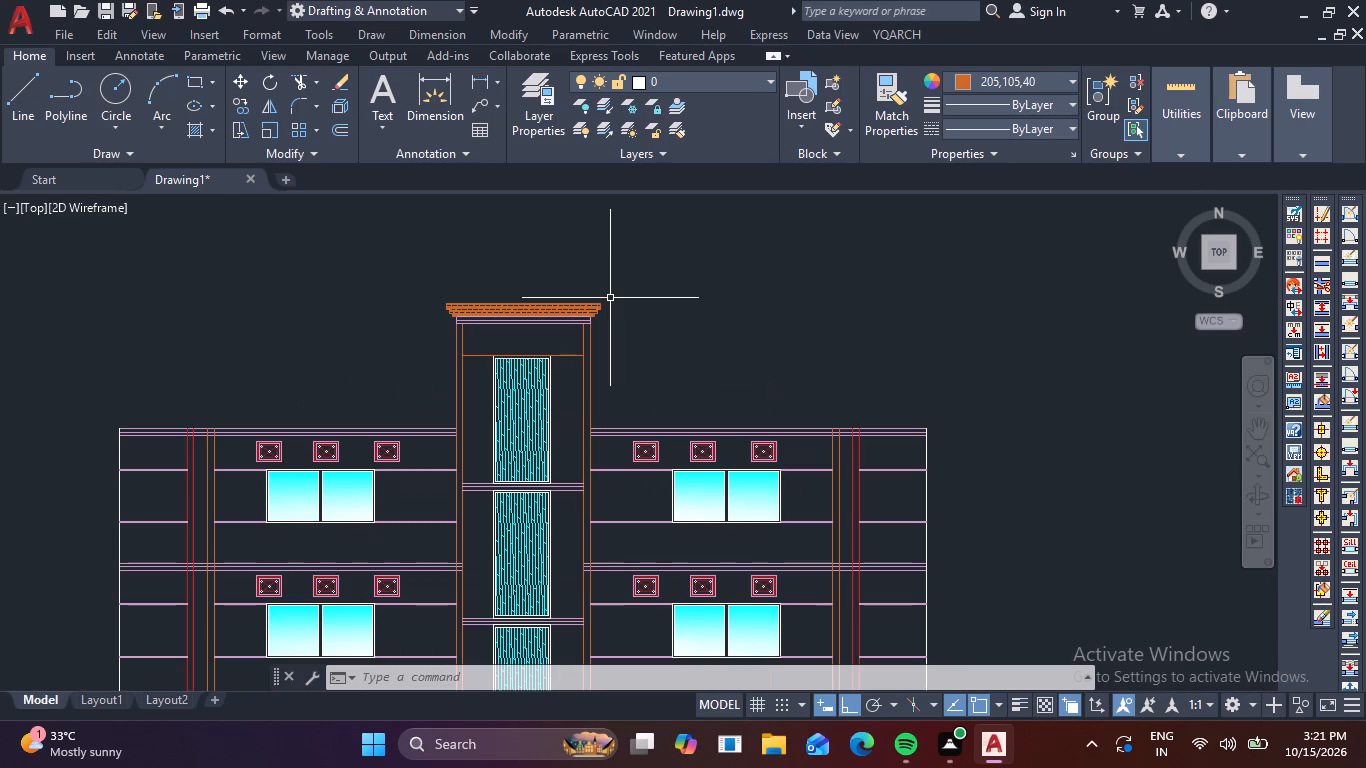
left_click(520, 312)
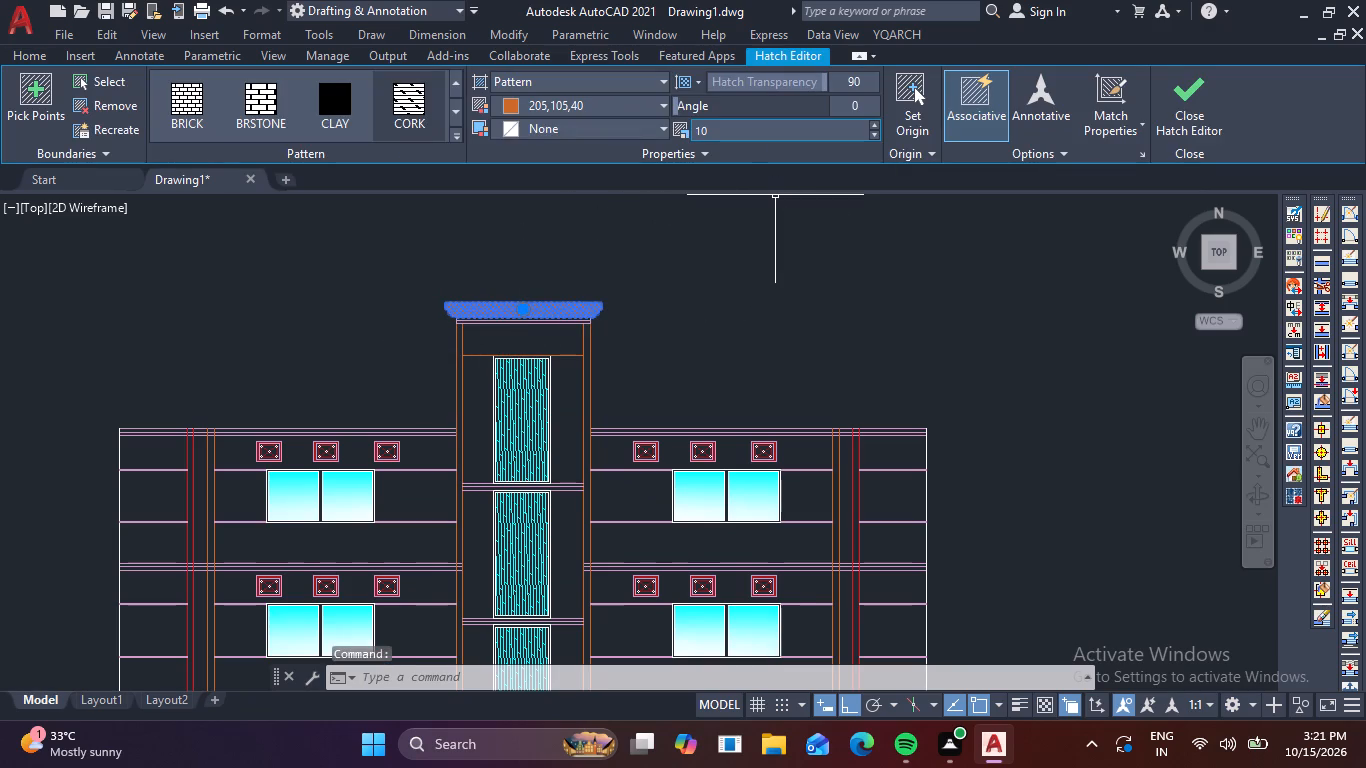
left_click(757, 132)
type("20")
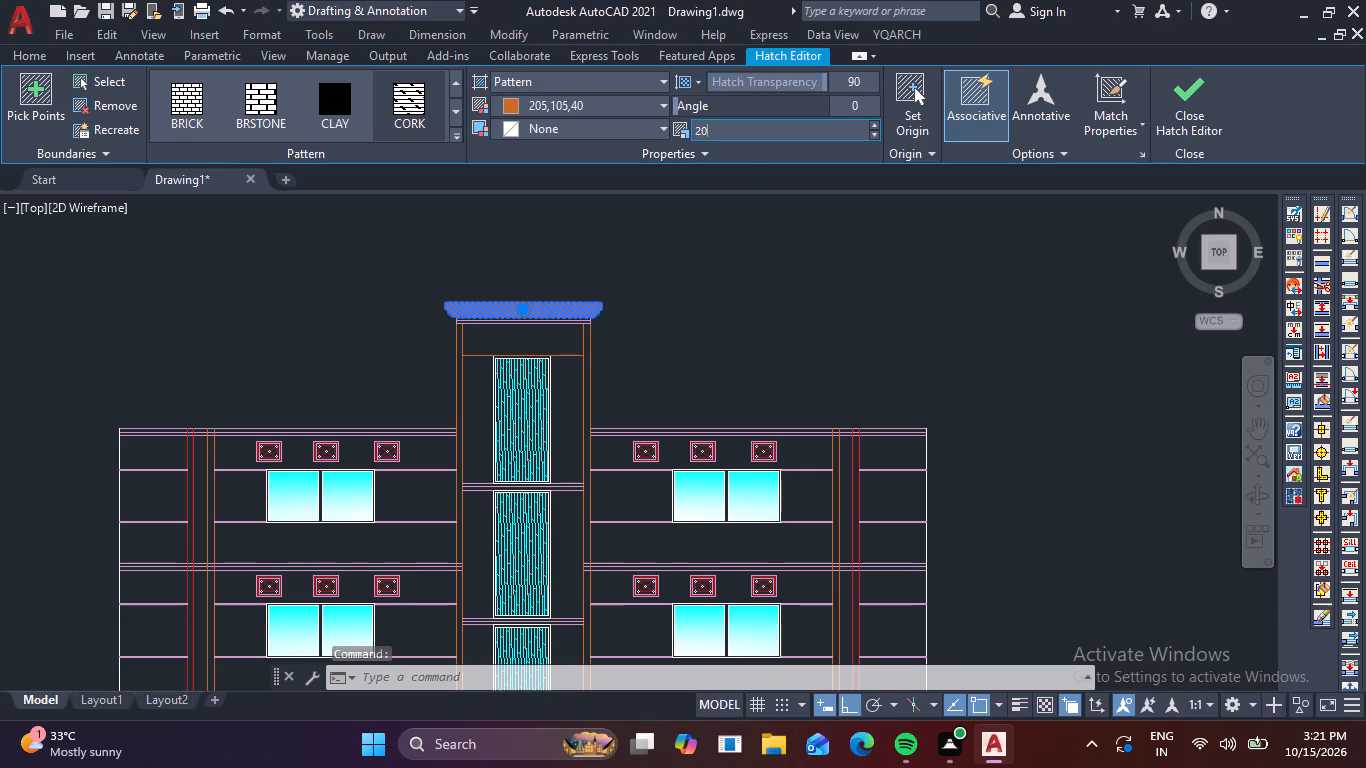
key("Return")
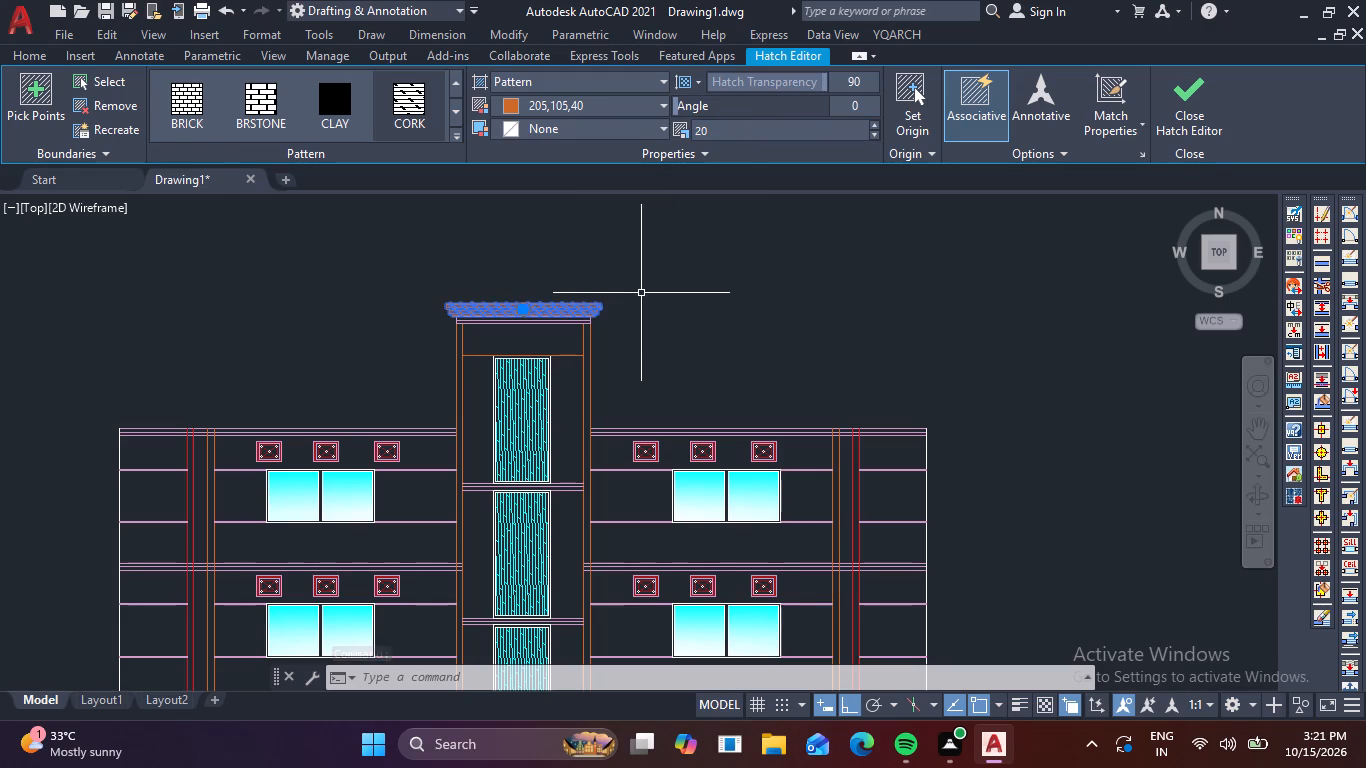
Finish editing the cornice hatch.
left_click(1200, 108)
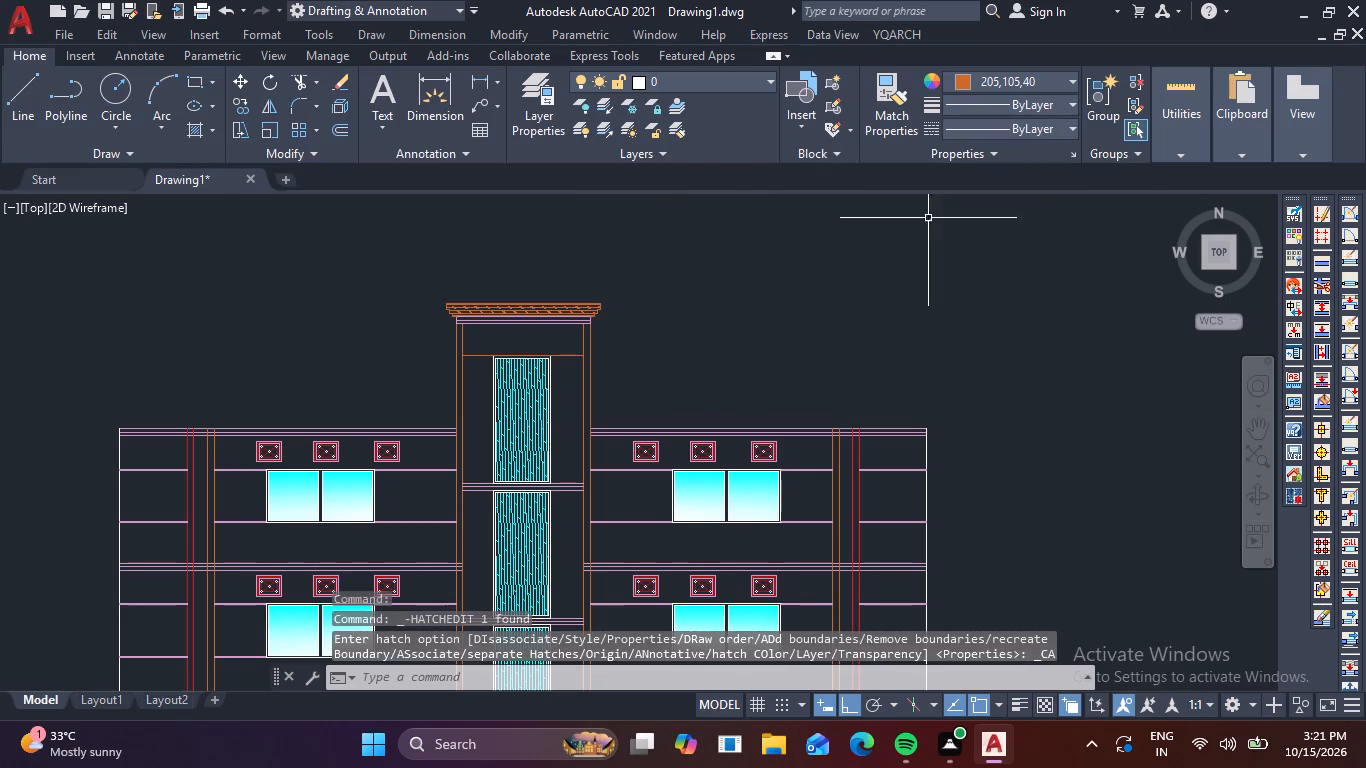
Select the five cyan panel hatches stacked in the central bay and switch them to the CORK pattern.
scroll(773, 269, "down", 2)
scroll(785, 272, "up", 1)
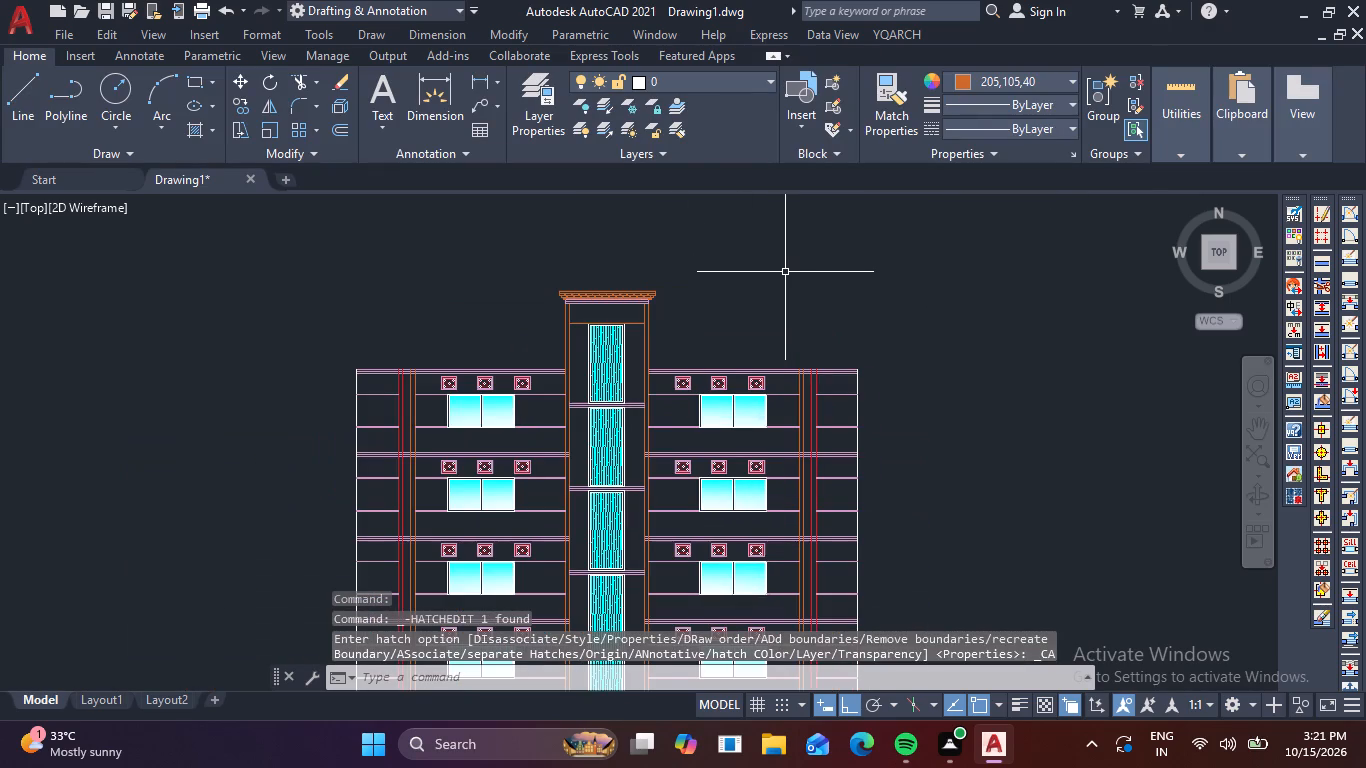
middle_click_drag(785, 272, 780, 178)
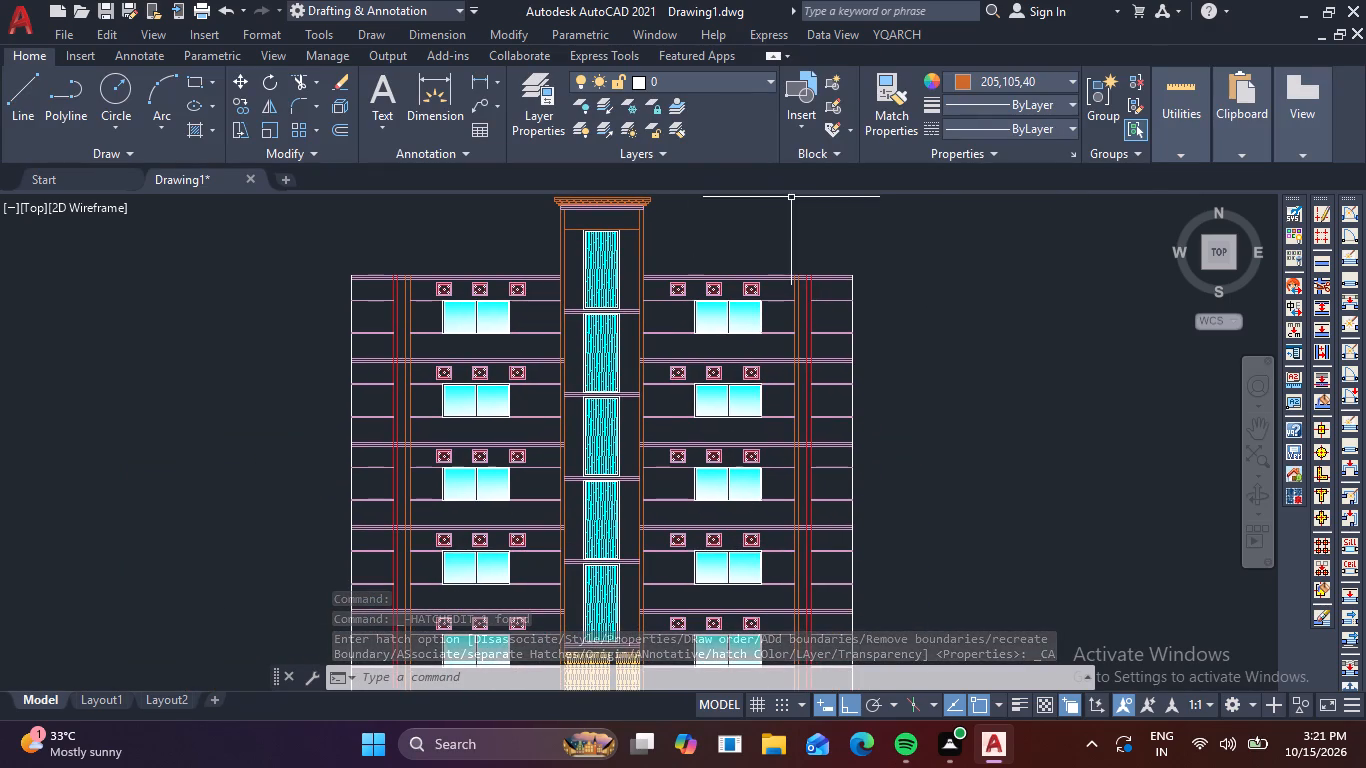
middle_click_drag(791, 202, 788, 278)
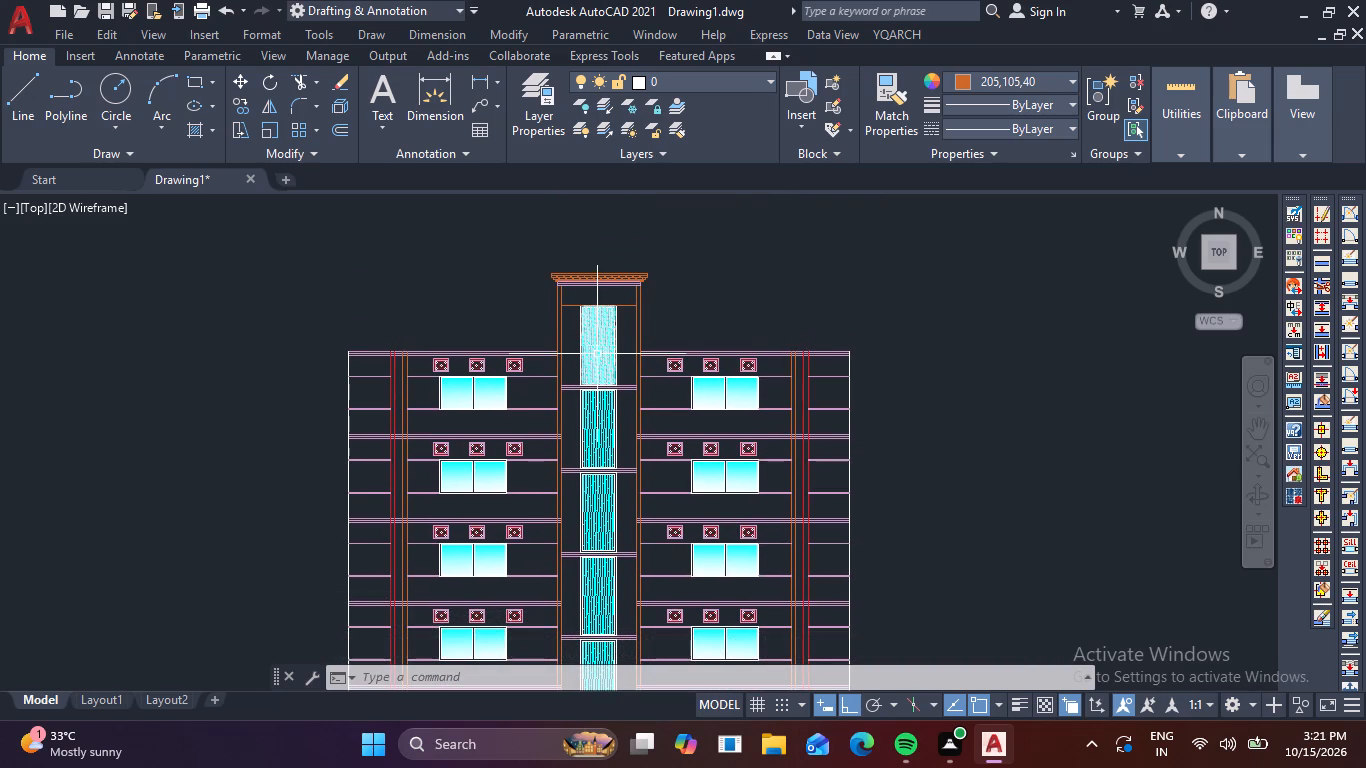
left_click(596, 350)
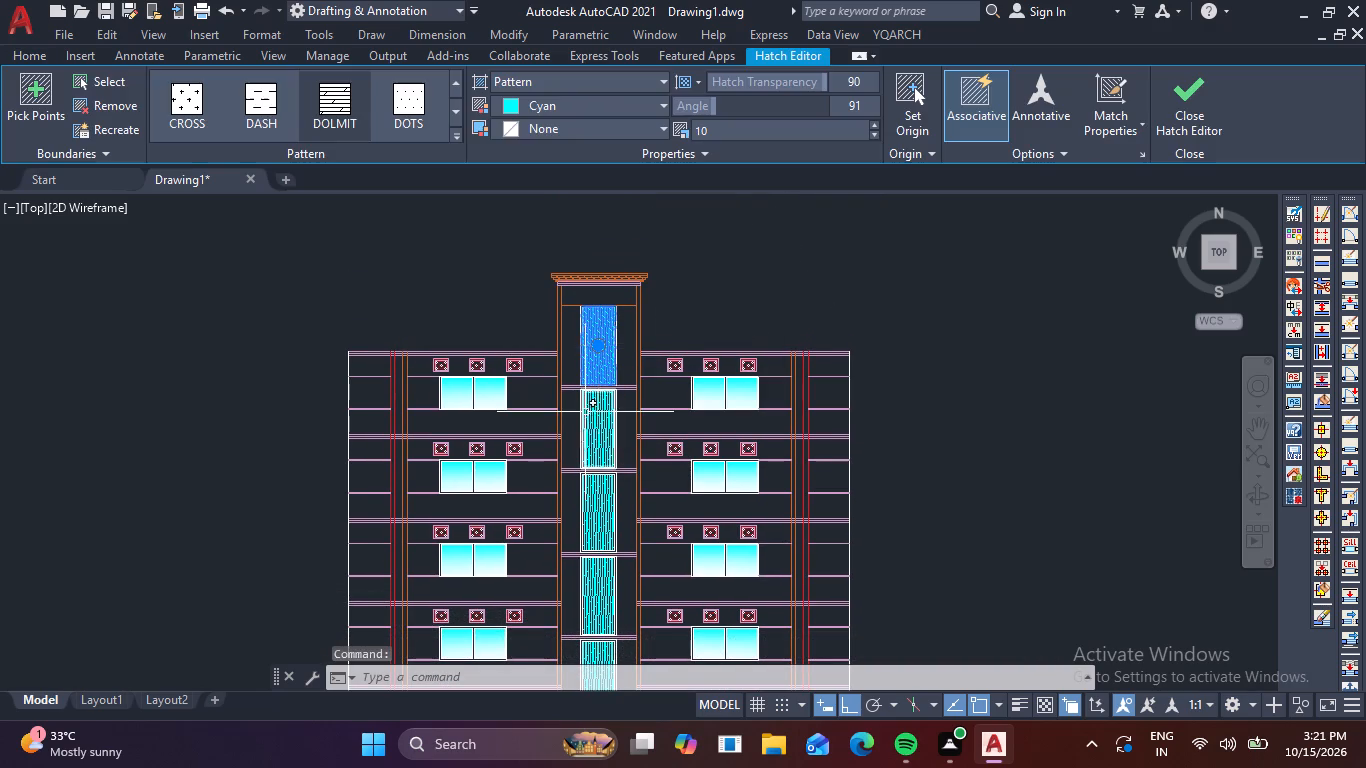
left_click(593, 415)
left_click(589, 506)
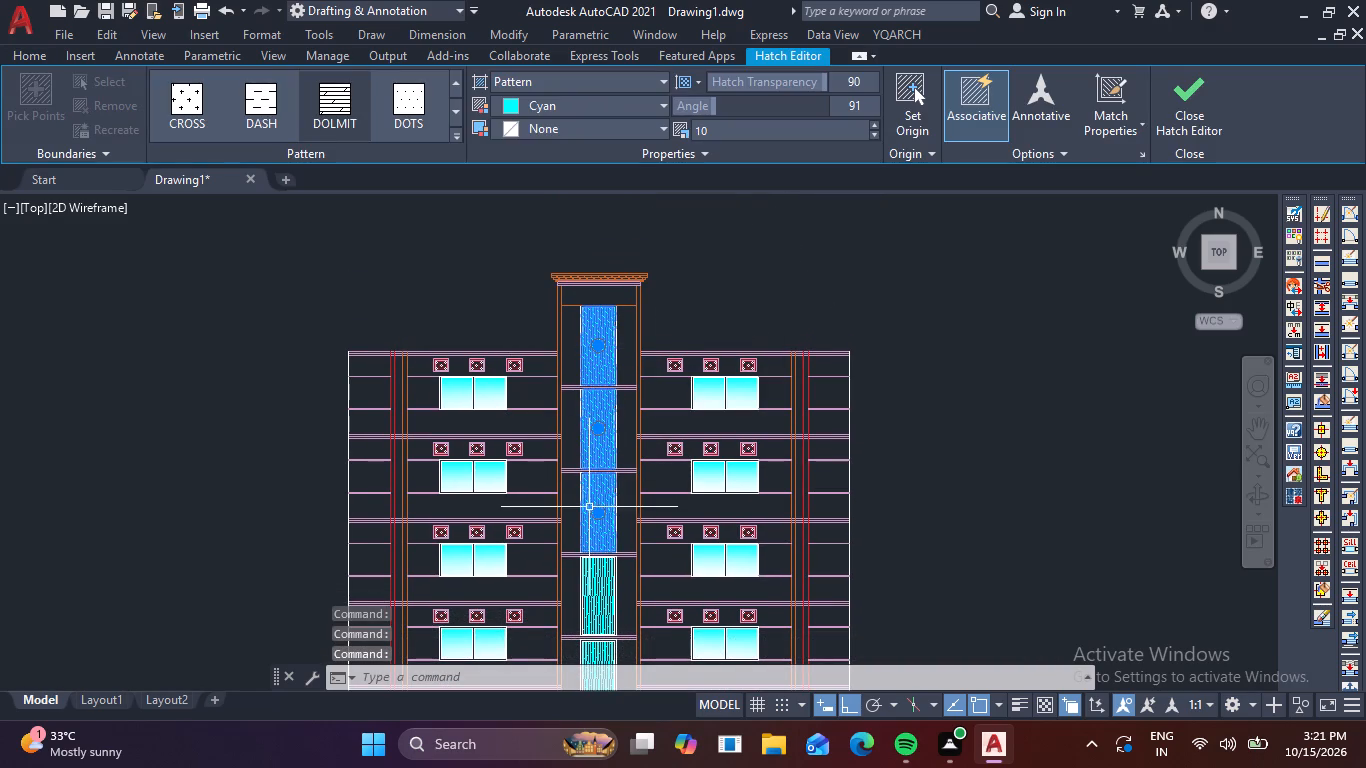
middle_click_drag(609, 561, 603, 467)
left_click(596, 503)
left_click(590, 583)
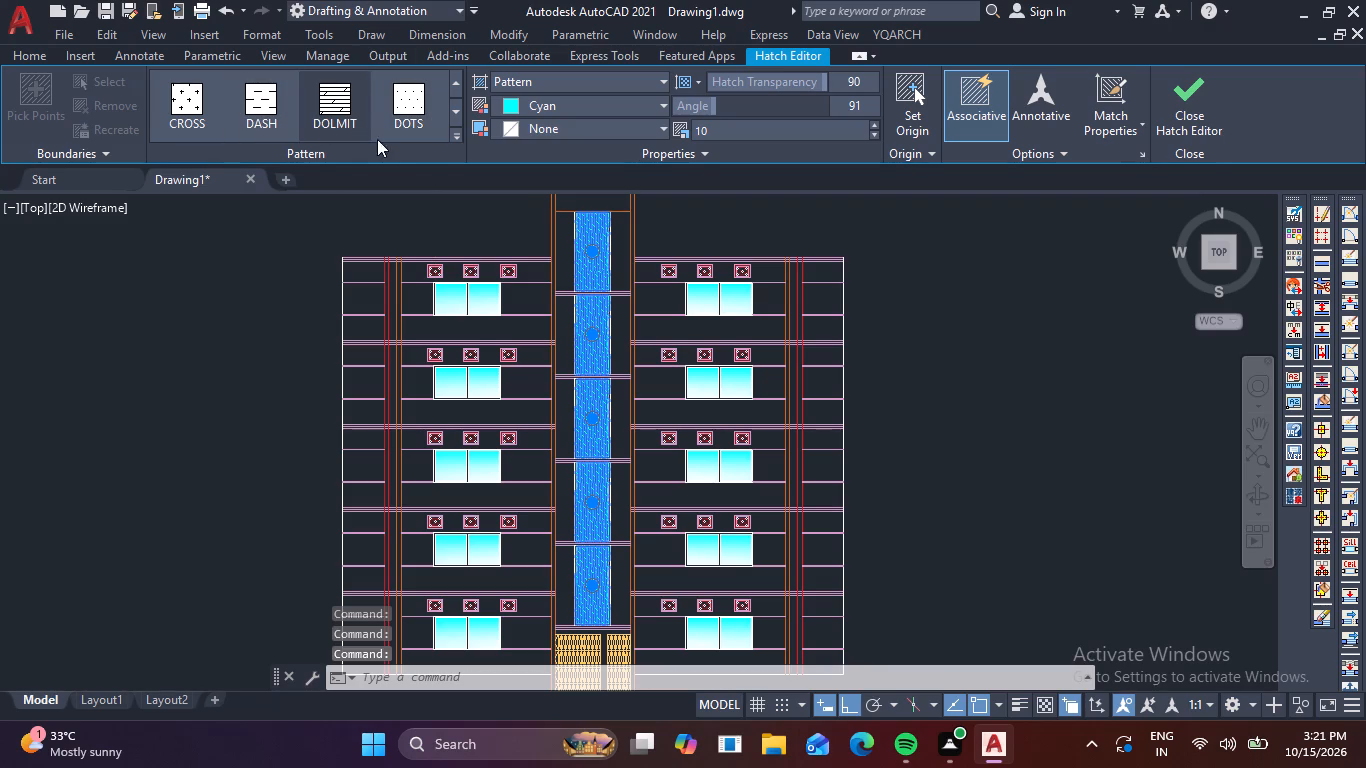
left_click(459, 135)
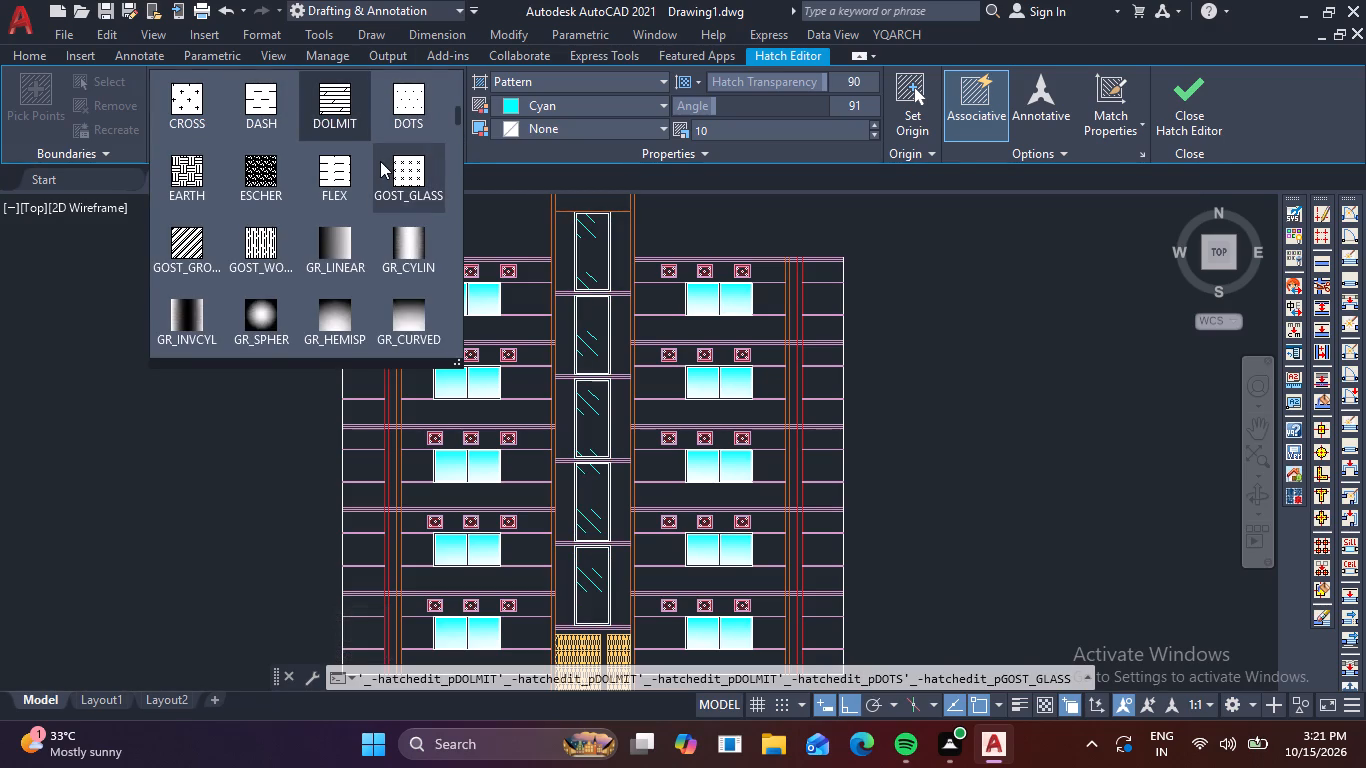
scroll(373, 159, "up", 1)
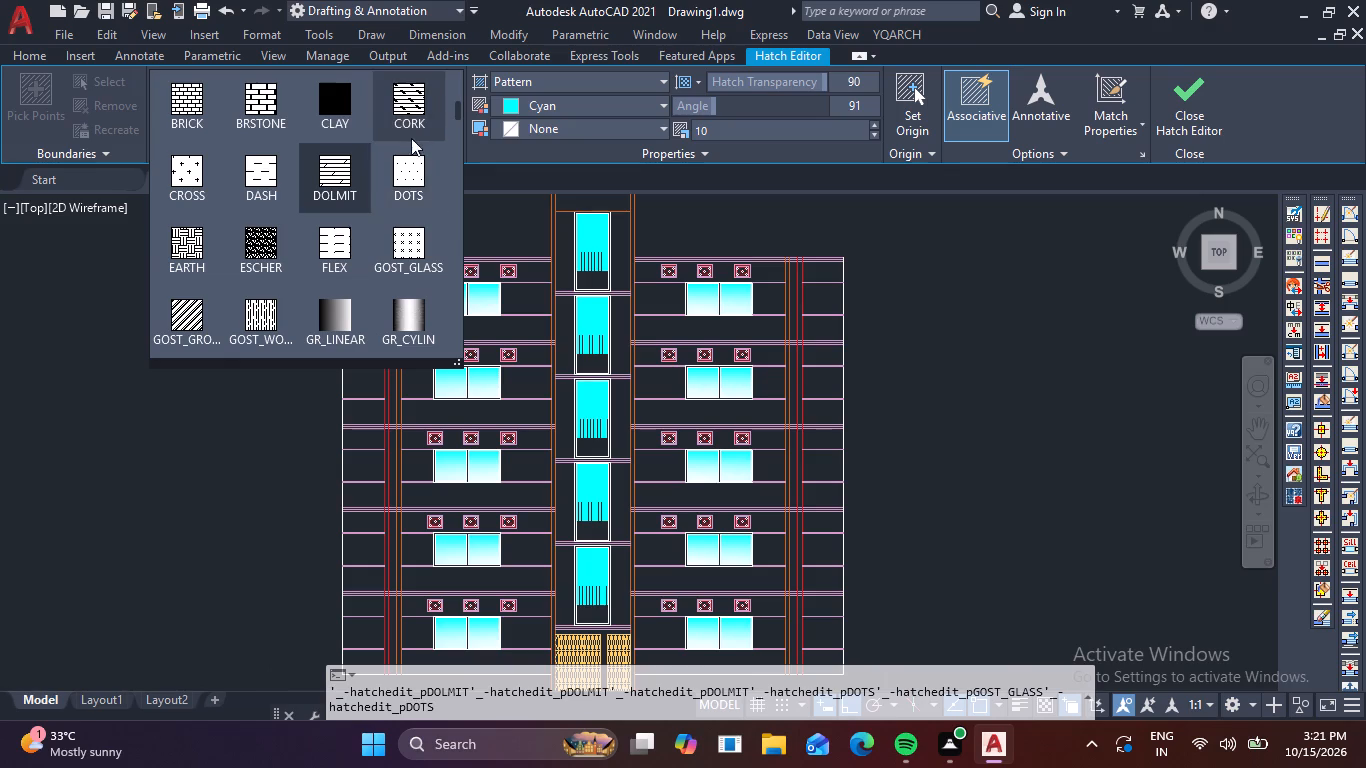
left_click(412, 102)
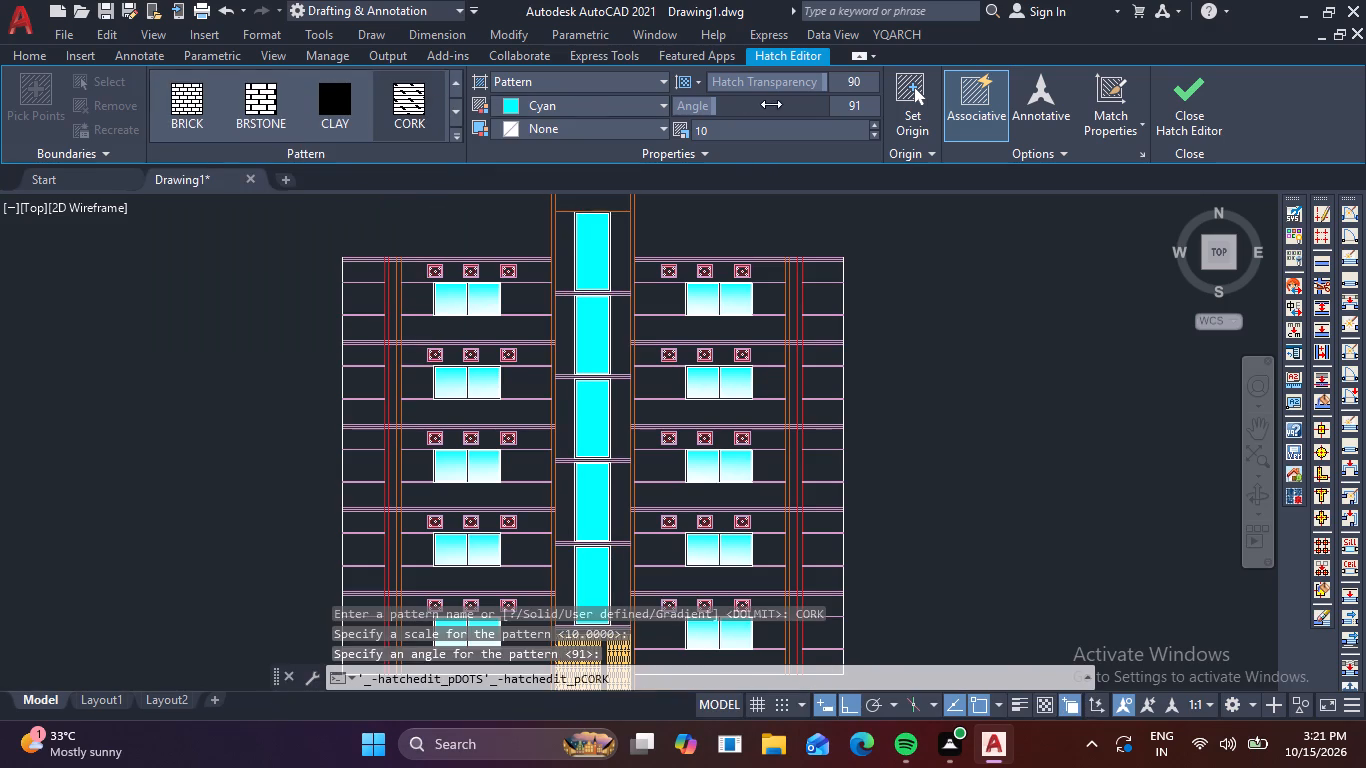
Set the scale of the selected panel hatches to 30 and finish the hatch edit.
left_click(746, 129)
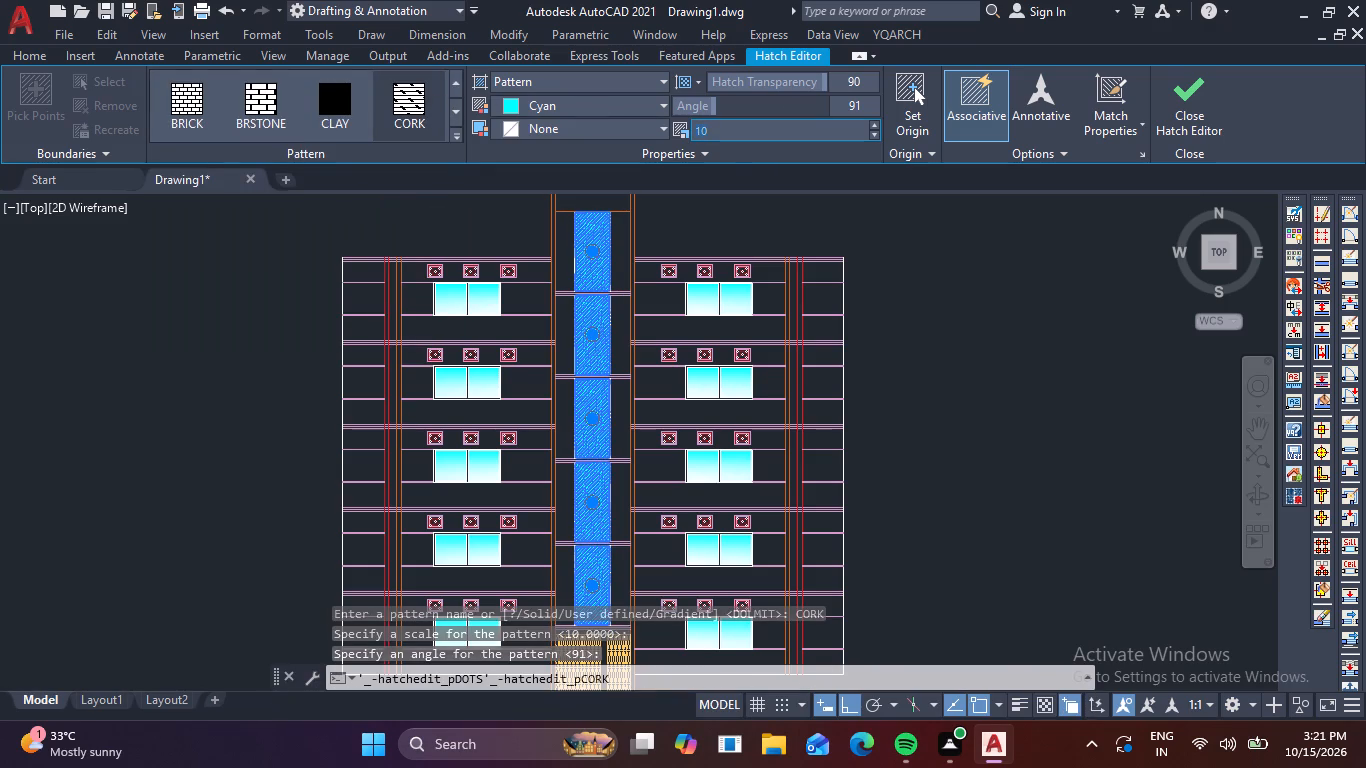
key("3")
key("0")
key("Return")
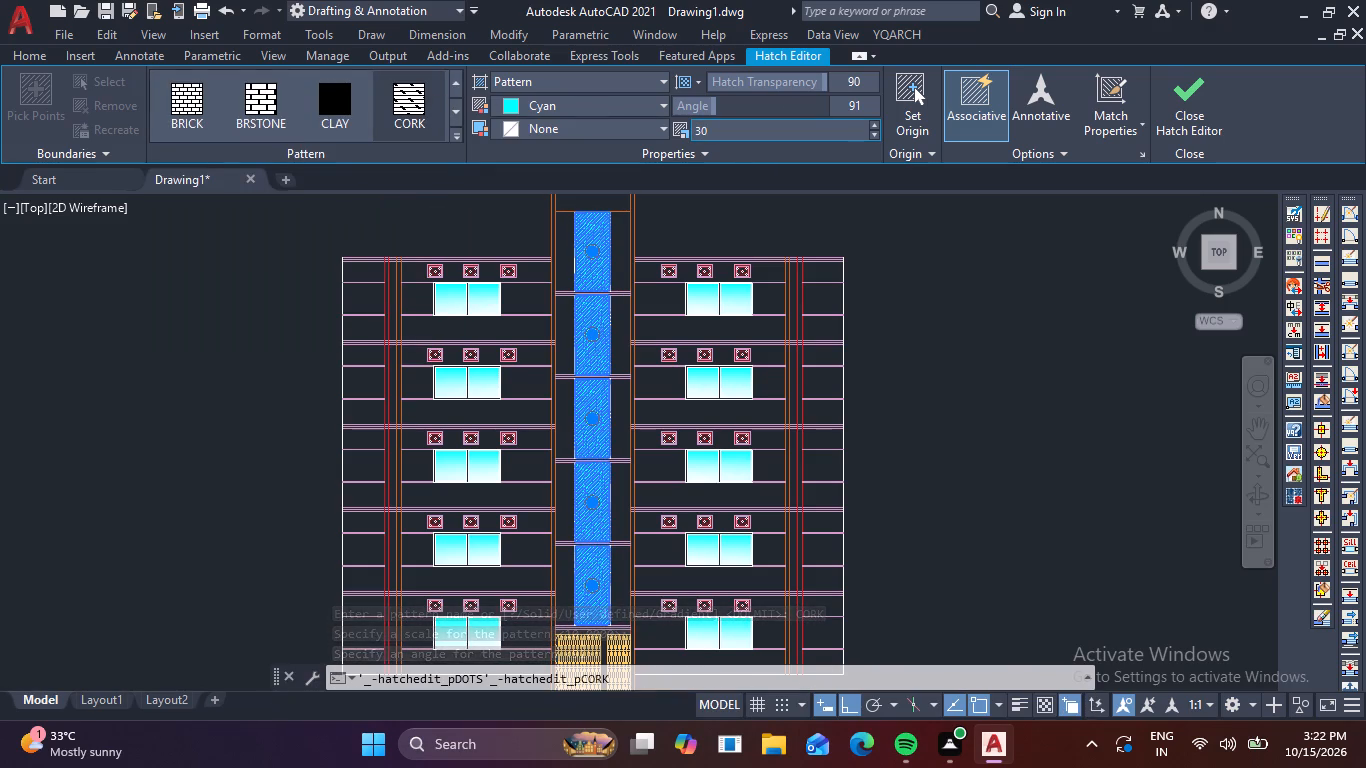
left_click(1182, 124)
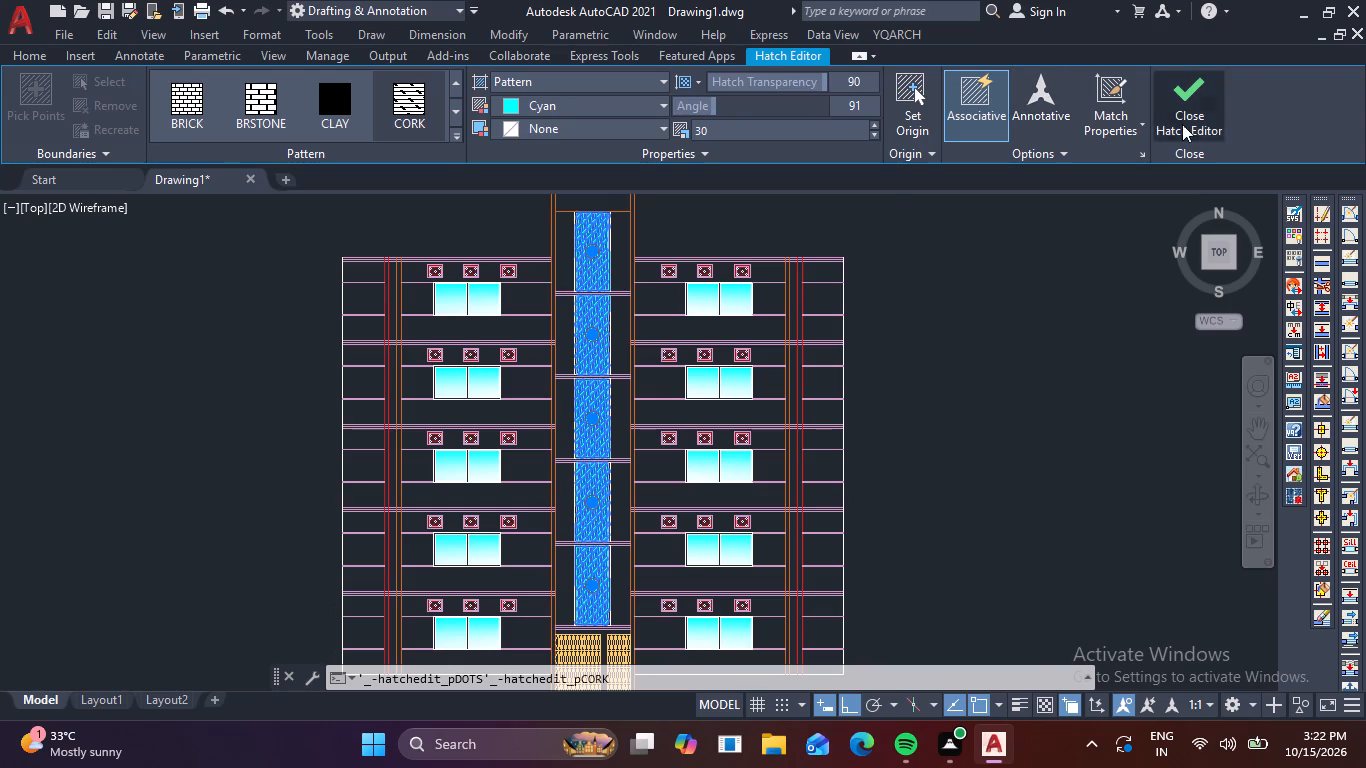
Change the cornice hatch's colour to the red 205,32,39 and finish the hatch edit.
scroll(598, 327, "up", 3)
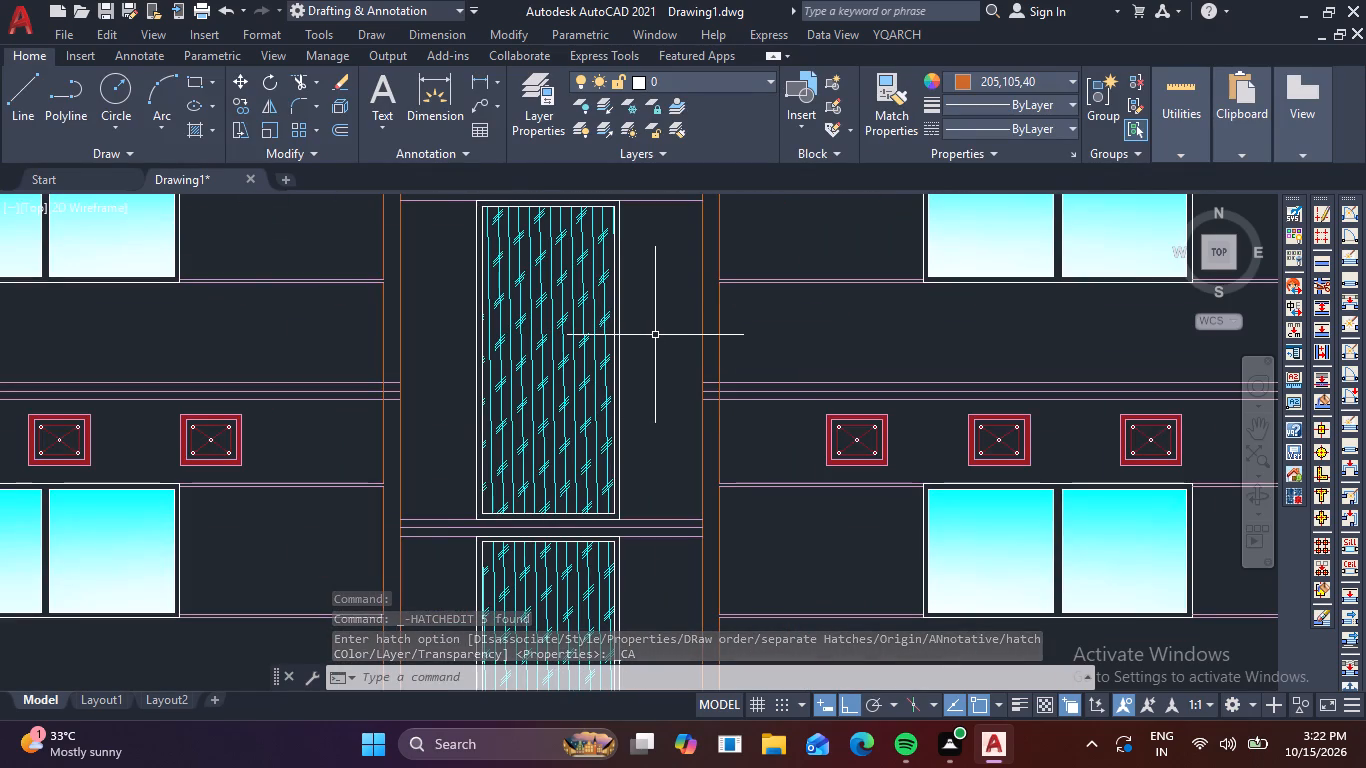
scroll(619, 379, "down", 2)
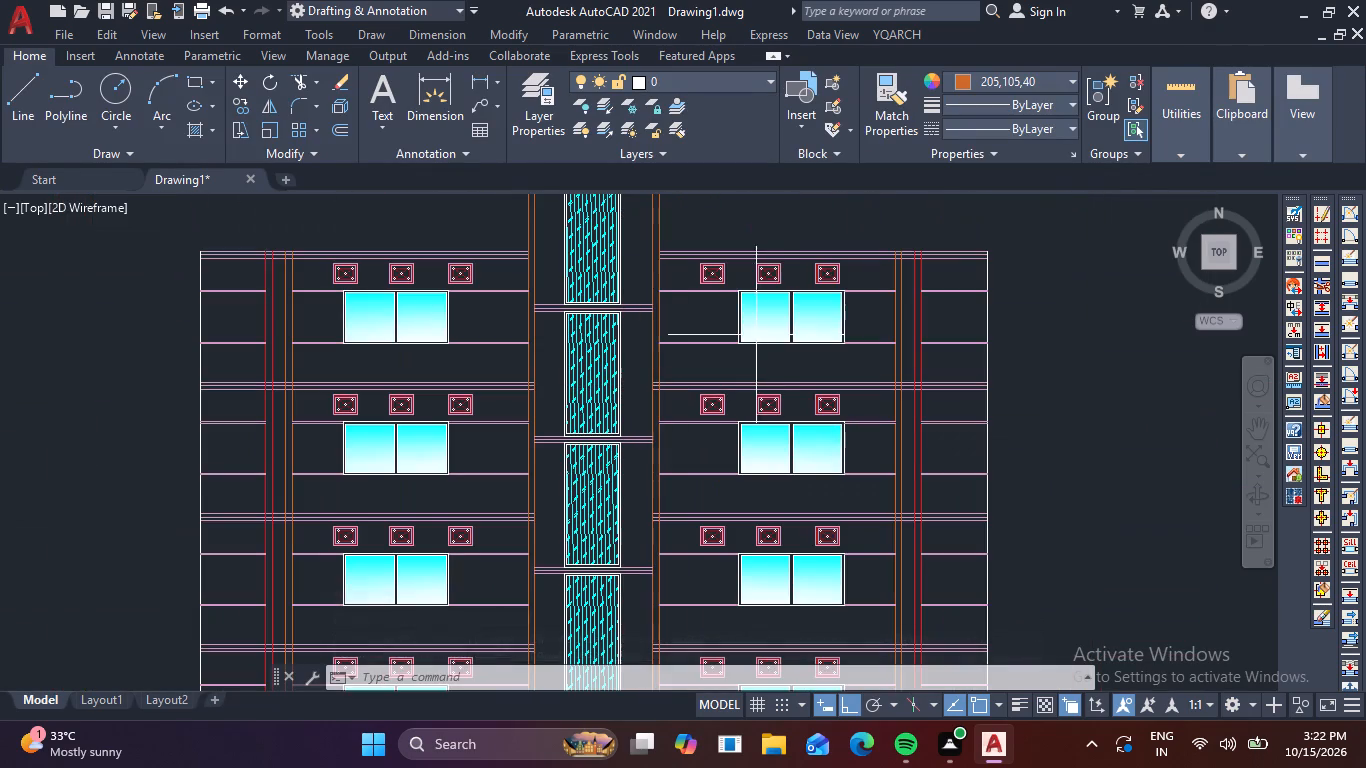
scroll(783, 306, "down", 1)
middle_click_drag(779, 310, 696, 418)
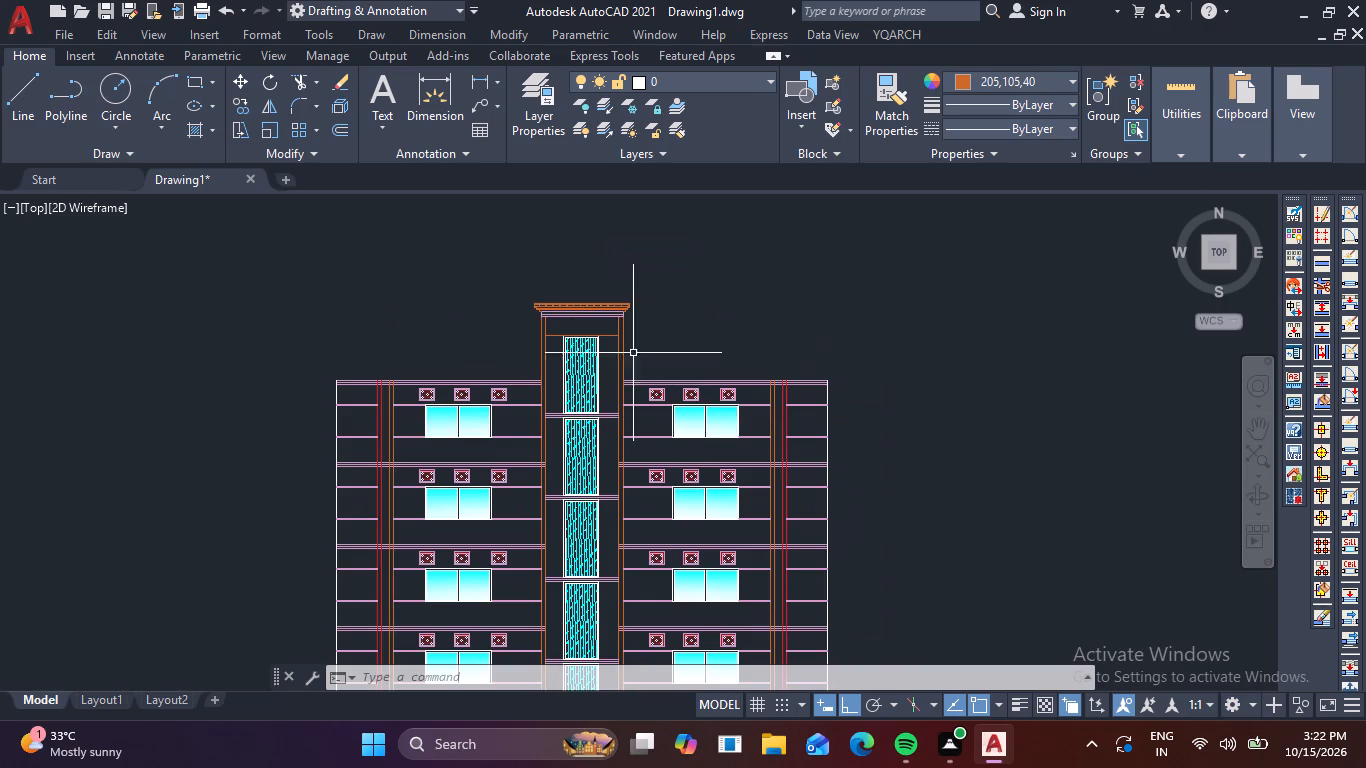
scroll(602, 323, "up", 2)
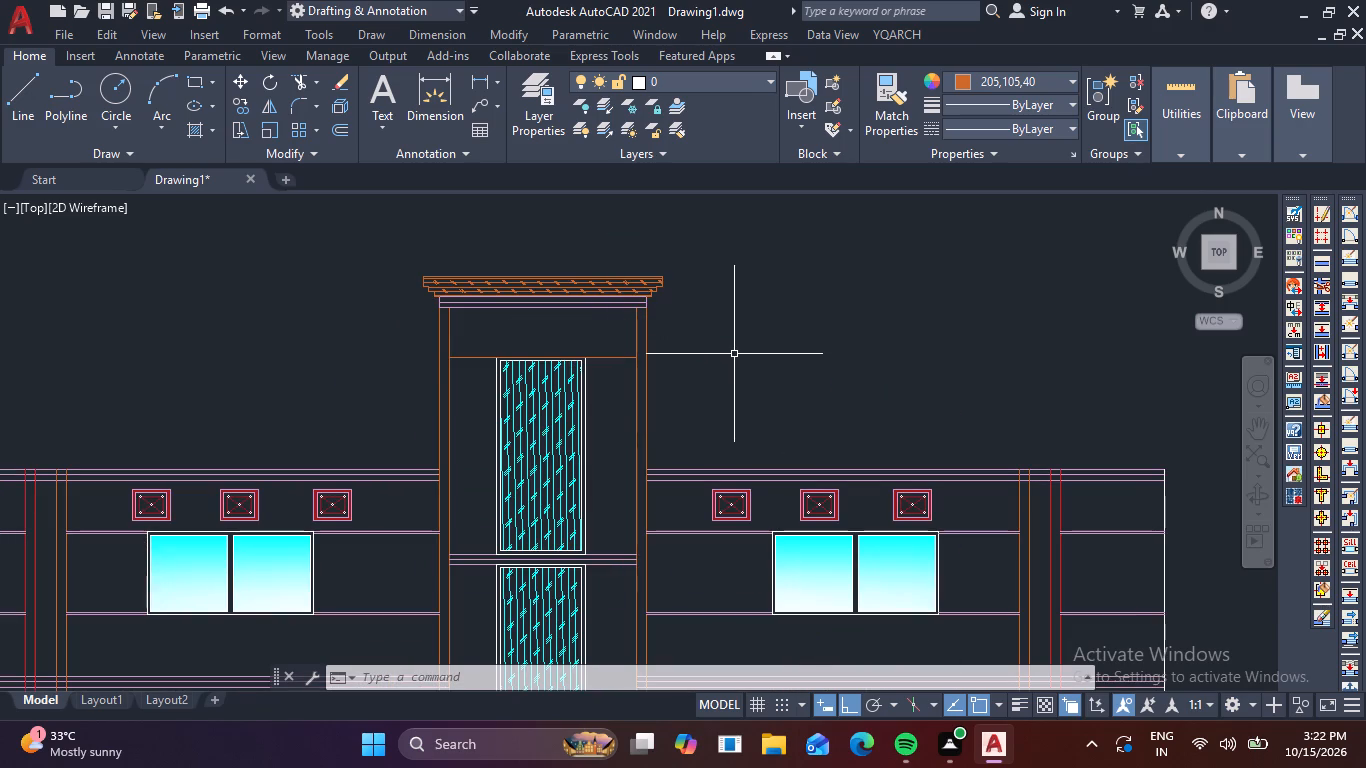
left_click(586, 289)
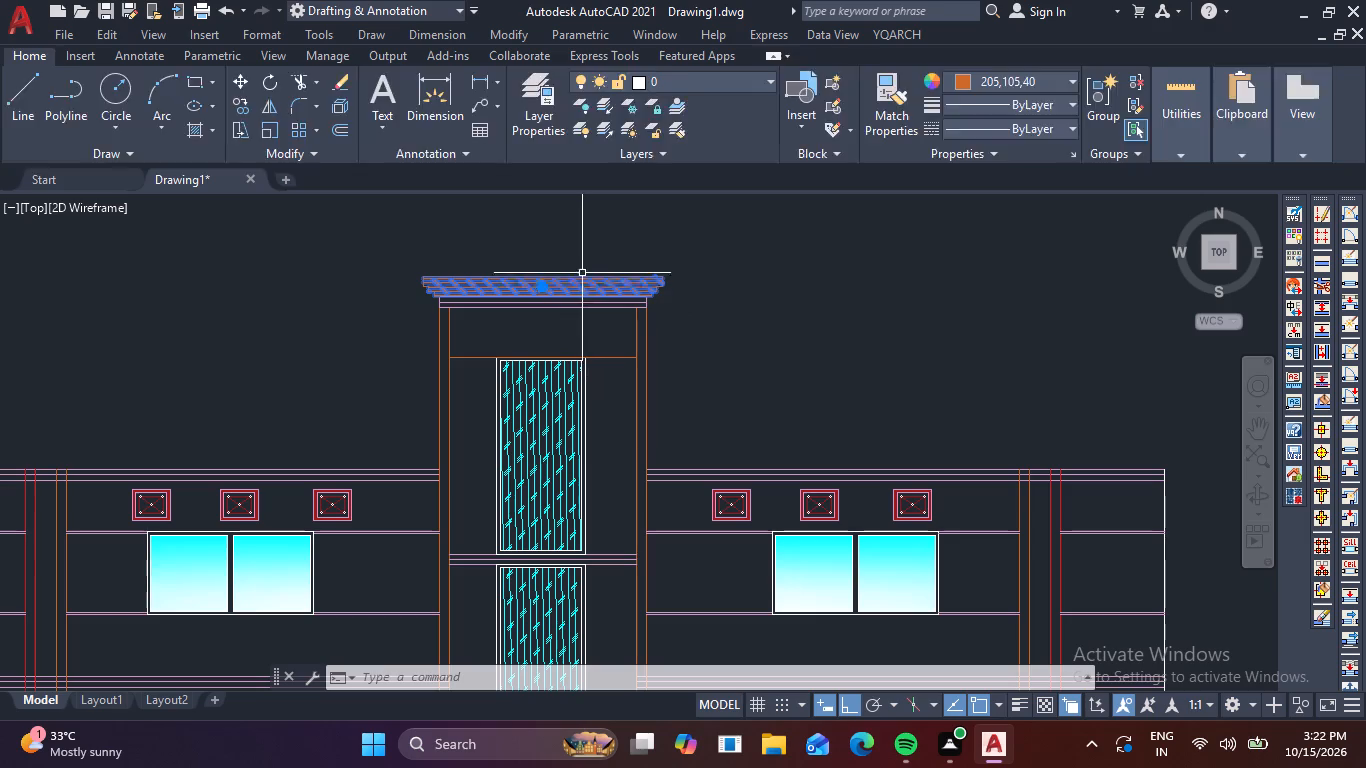
left_click(668, 104)
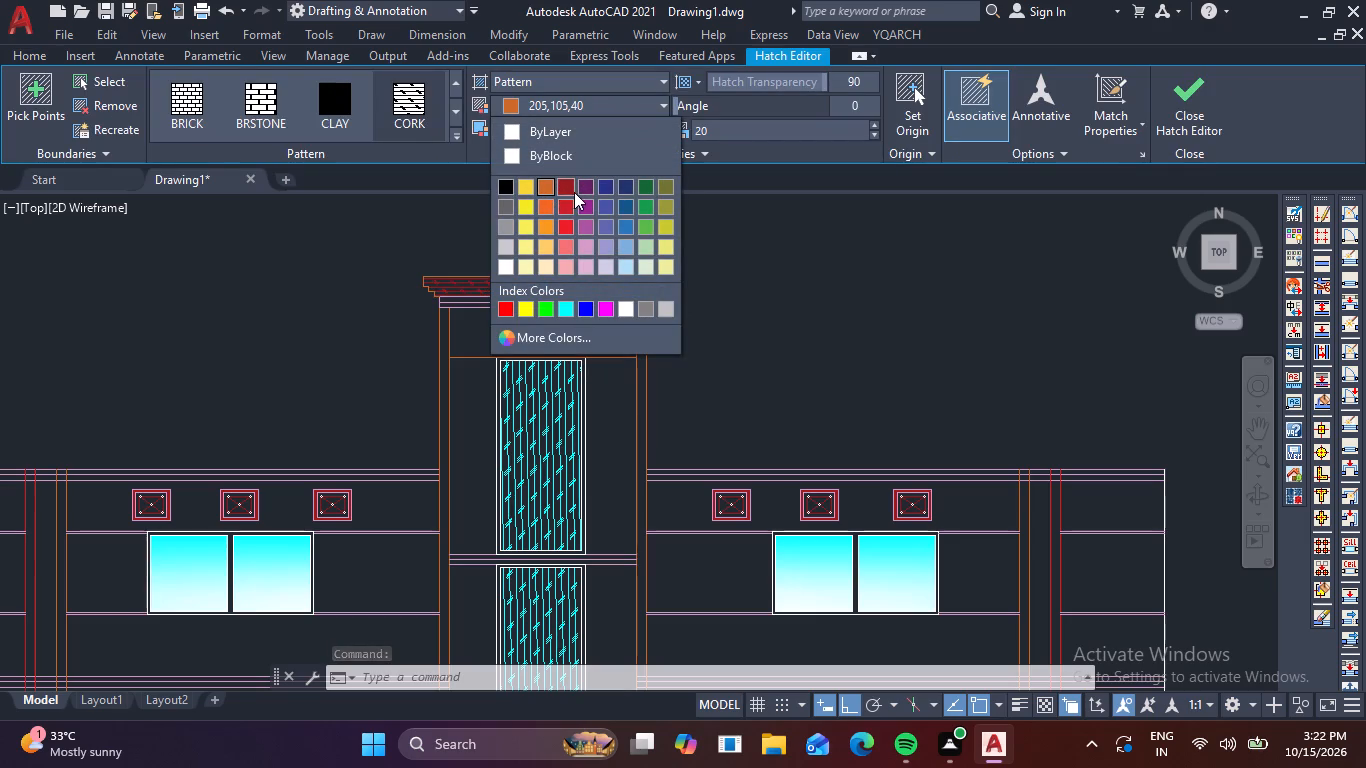
left_click(570, 208)
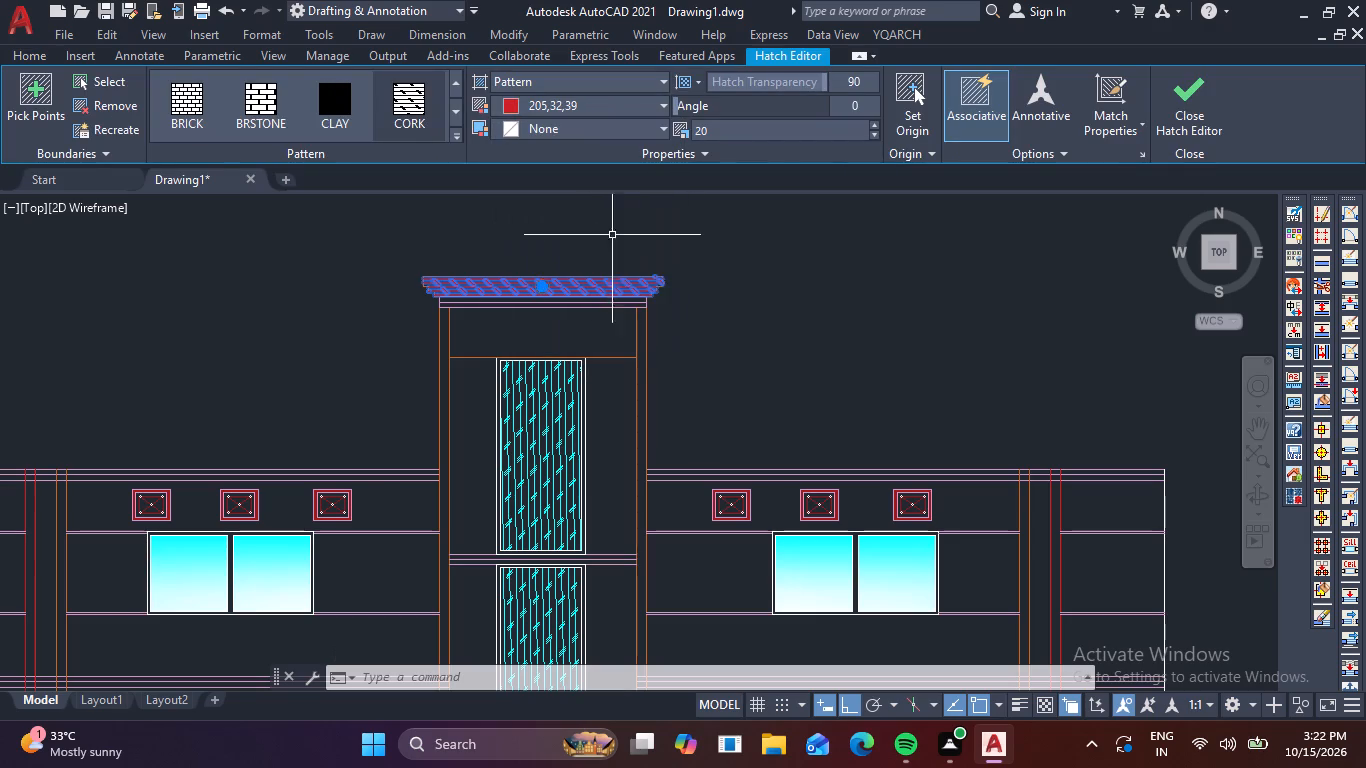
left_click(1177, 93)
Copy the stepped line profile at the cornice's right end, from its lower inner corner to the right wing's outer top corner.
scroll(565, 289, "up", 2)
scroll(842, 343, "down", 2)
middle_click_drag(842, 355, 788, 326)
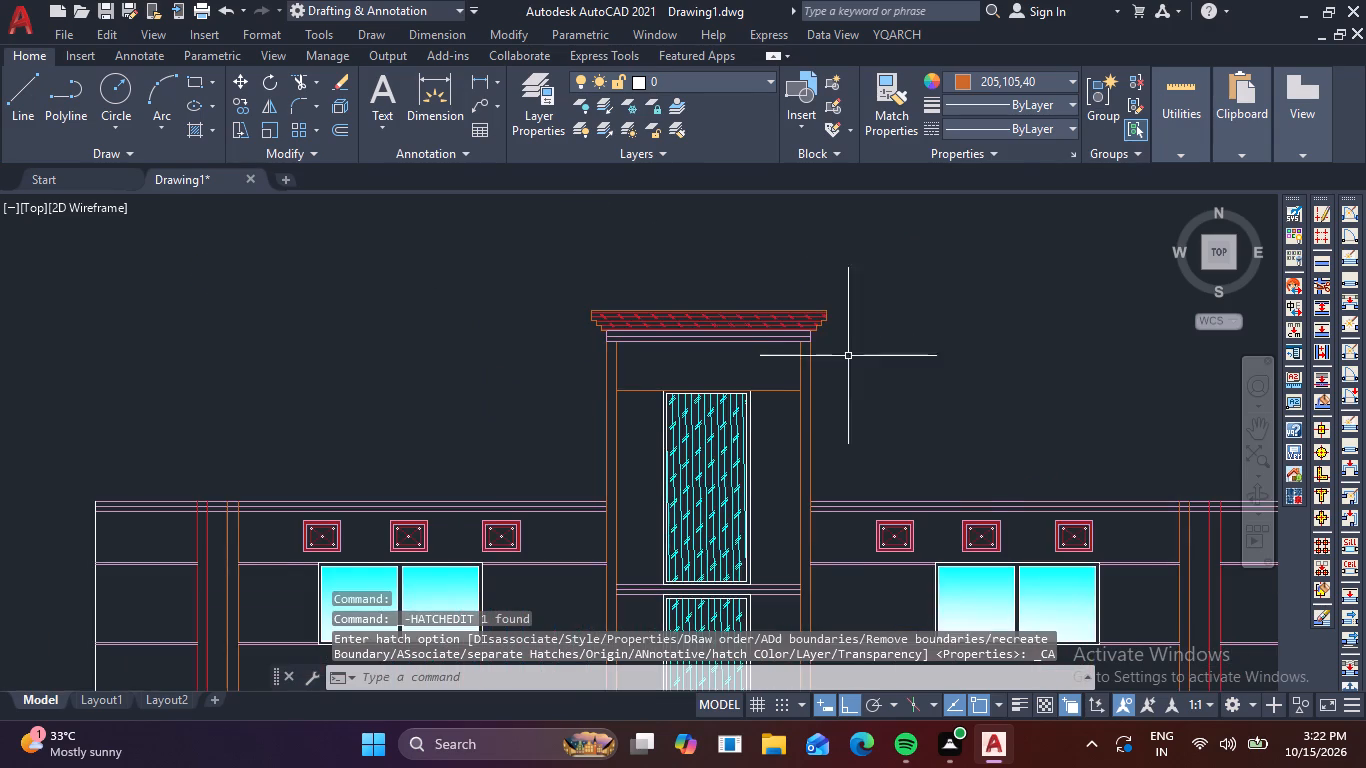
middle_click_drag(788, 326, 614, 228)
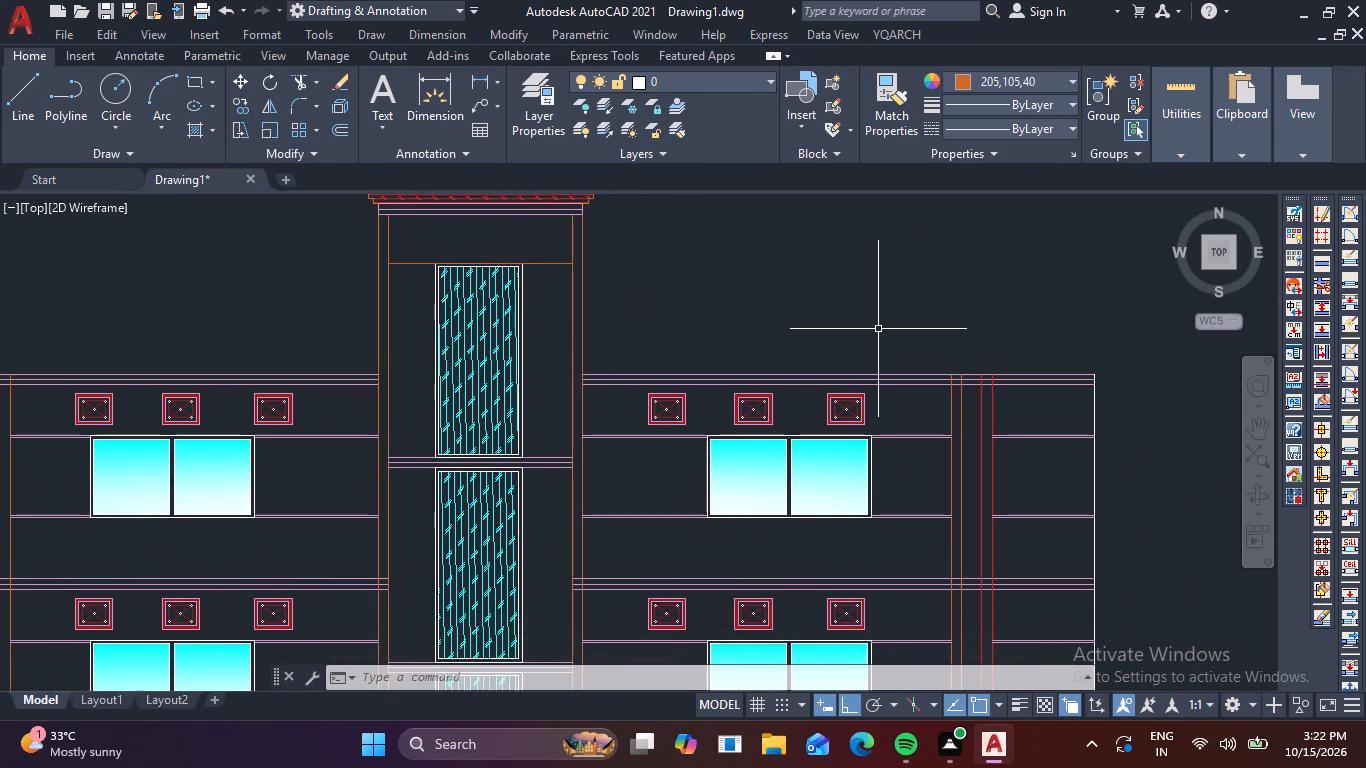
middle_click_drag(758, 292, 711, 493)
scroll(601, 410, "up", 3)
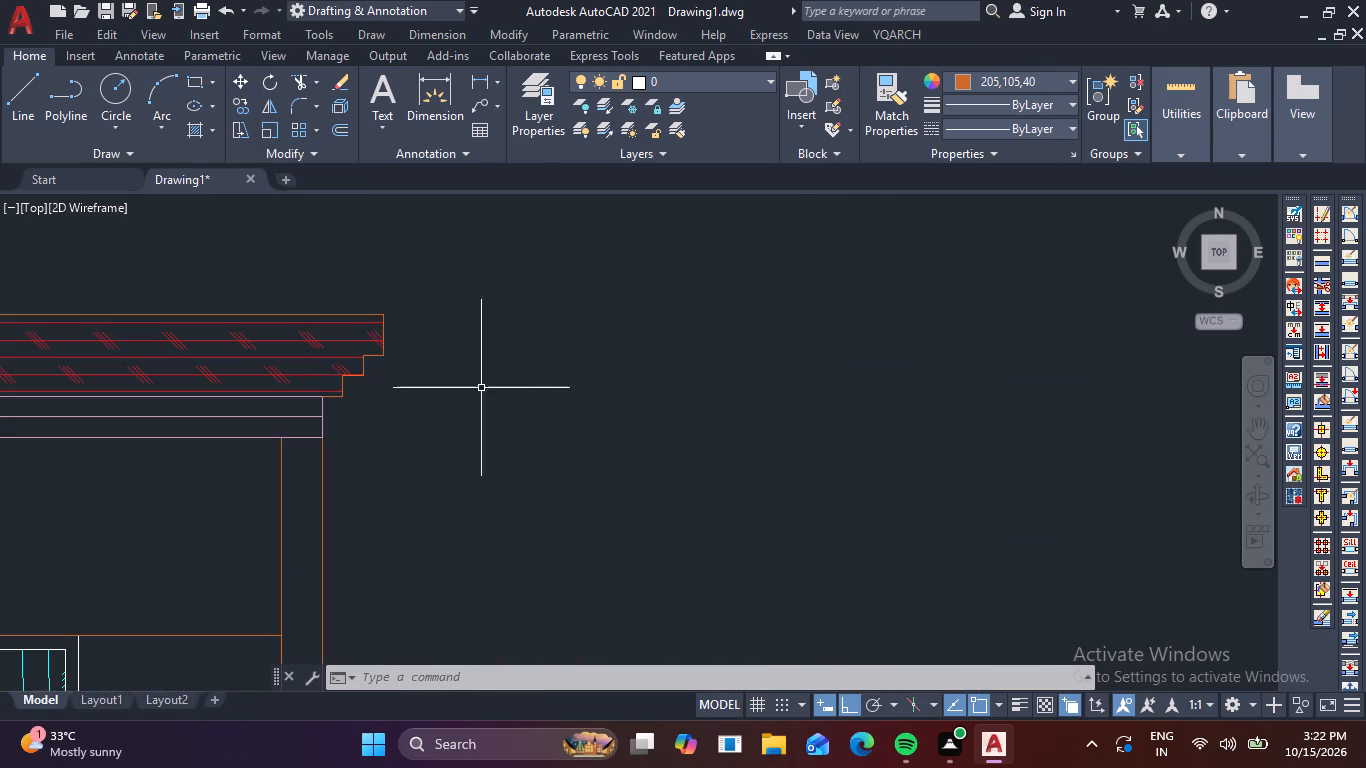
left_click(384, 347)
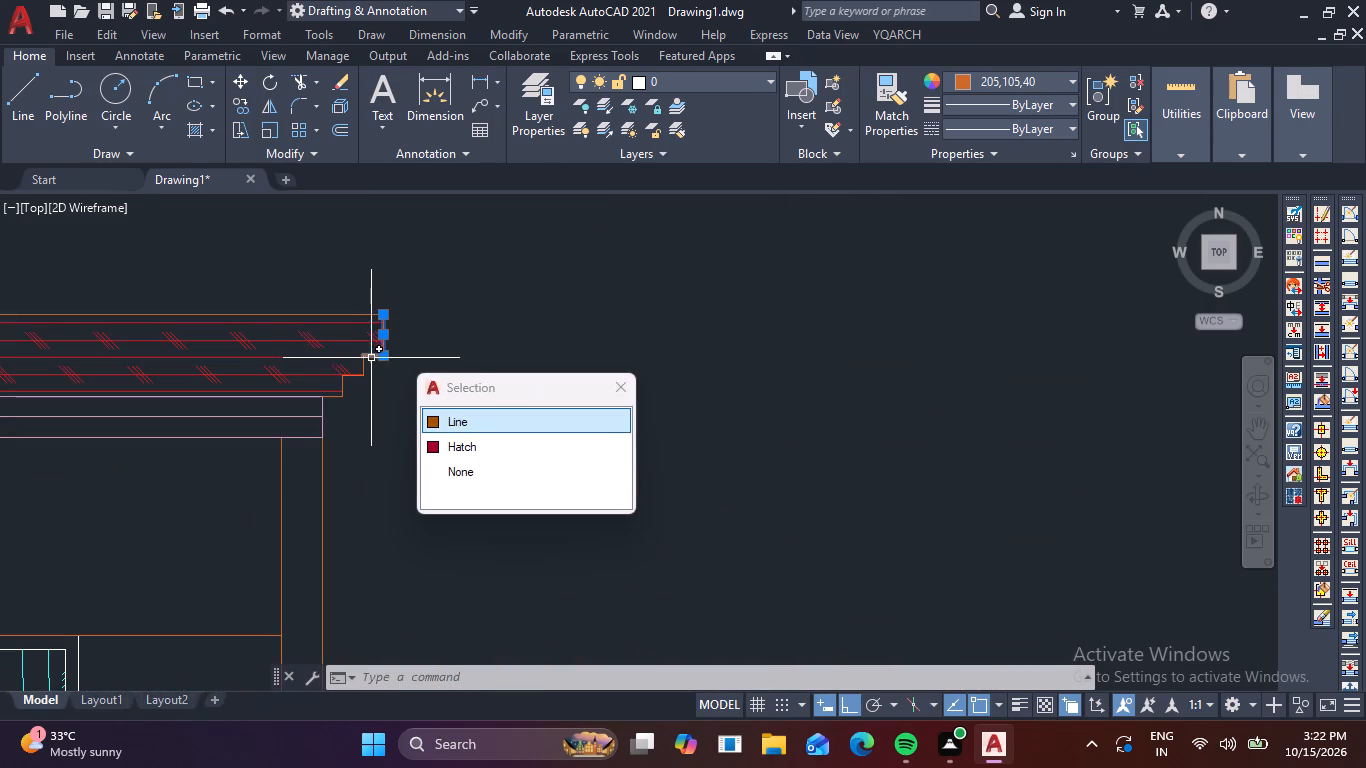
left_click(371, 358)
left_click(365, 373)
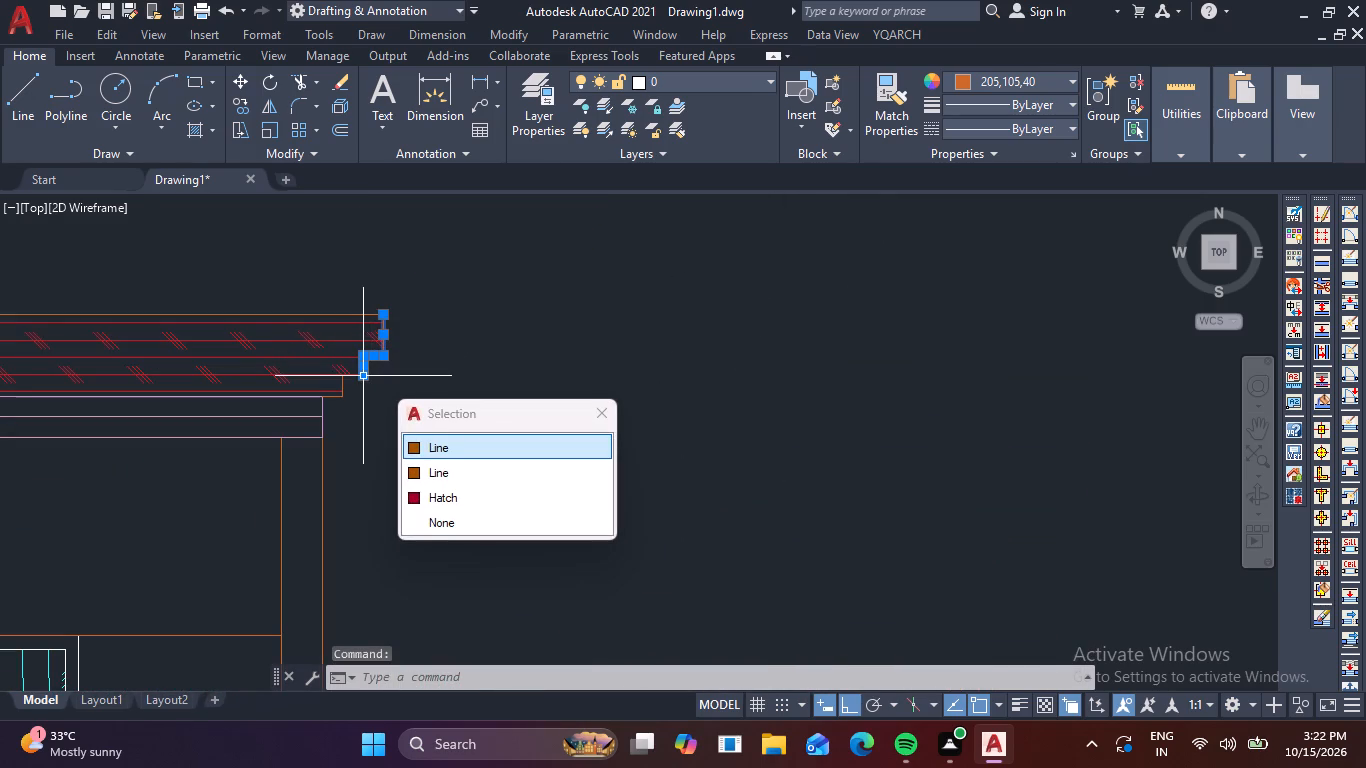
left_click(352, 376)
left_click(343, 391)
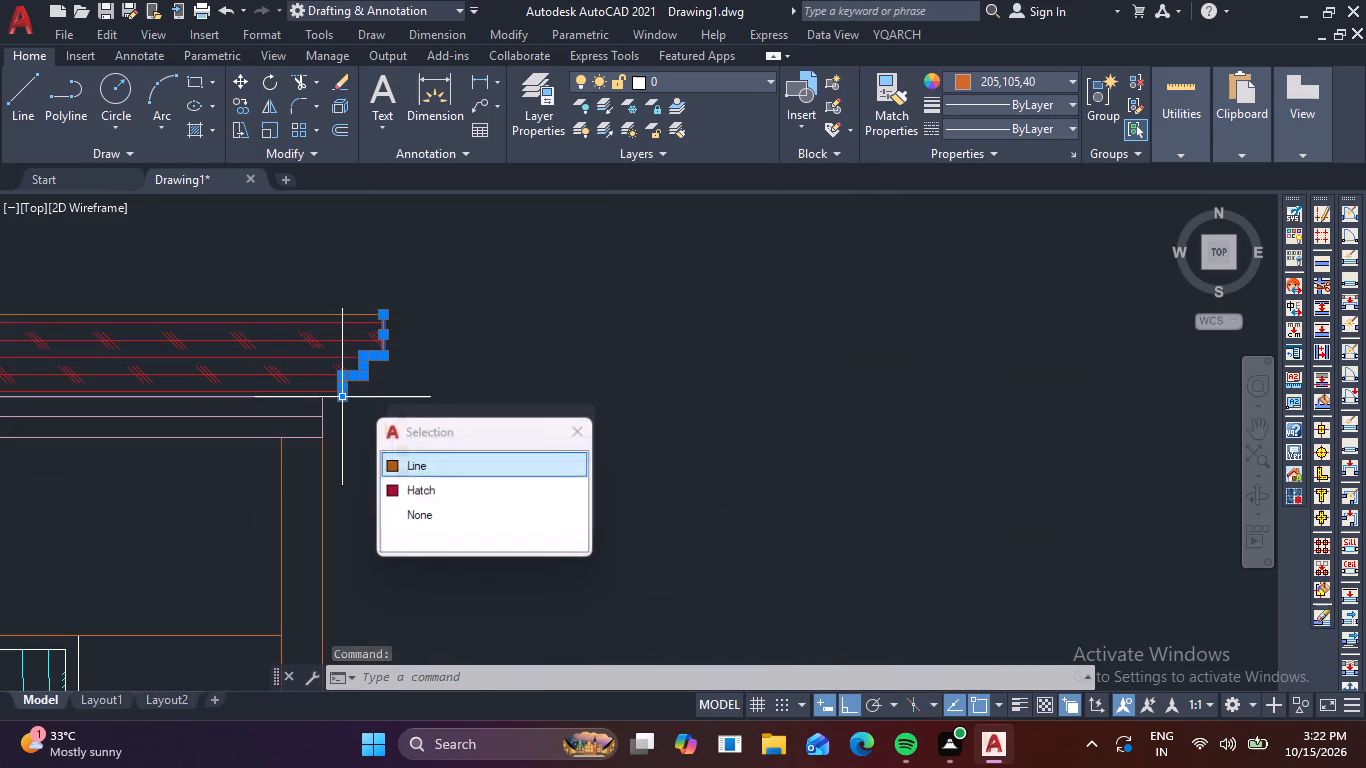
left_click(333, 398)
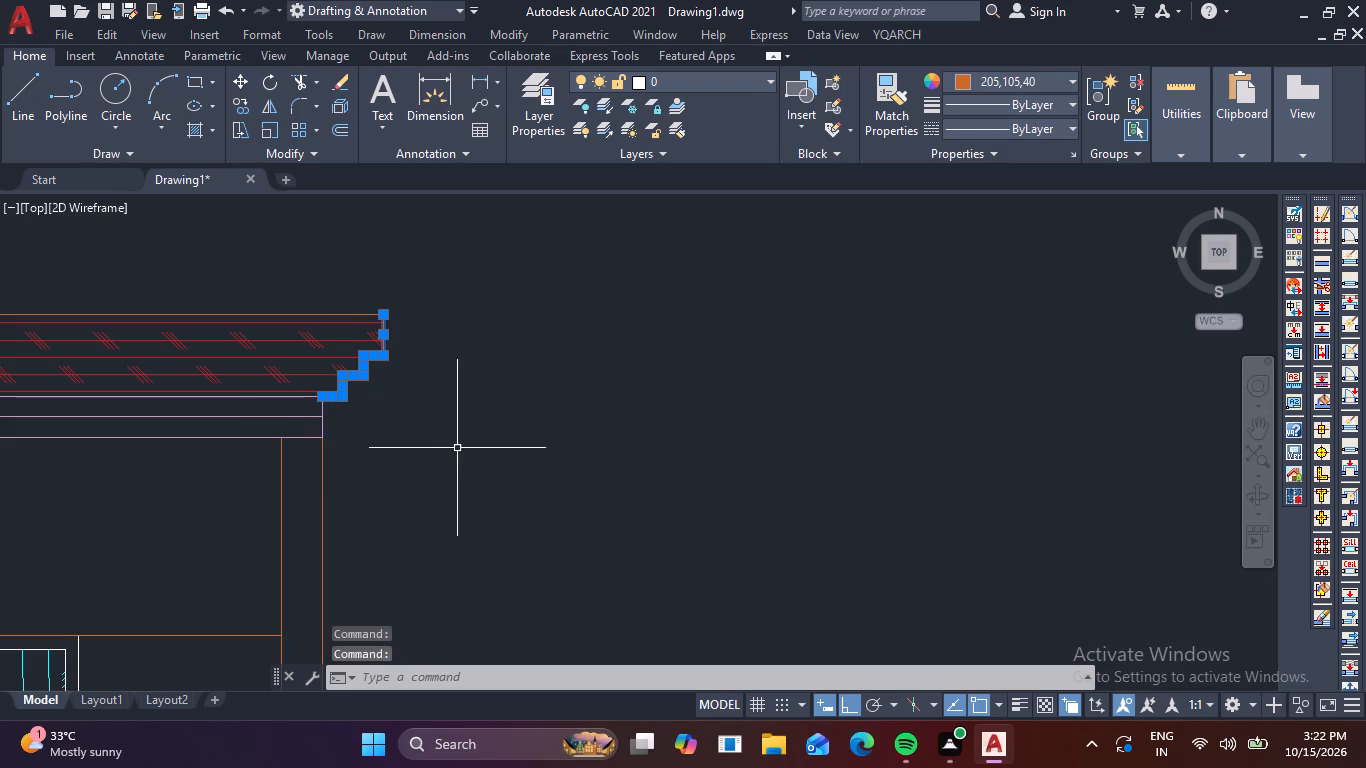
type("co")
key("space")
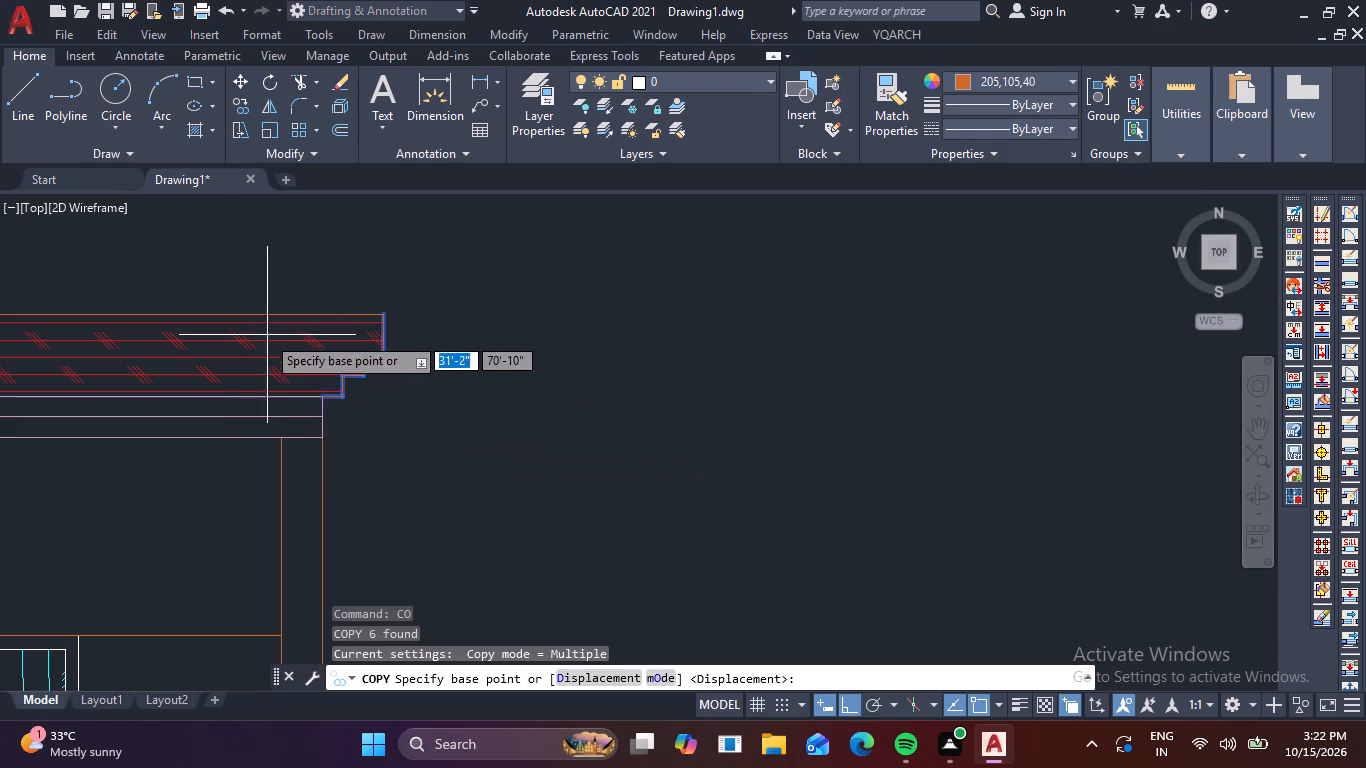
left_click(323, 401)
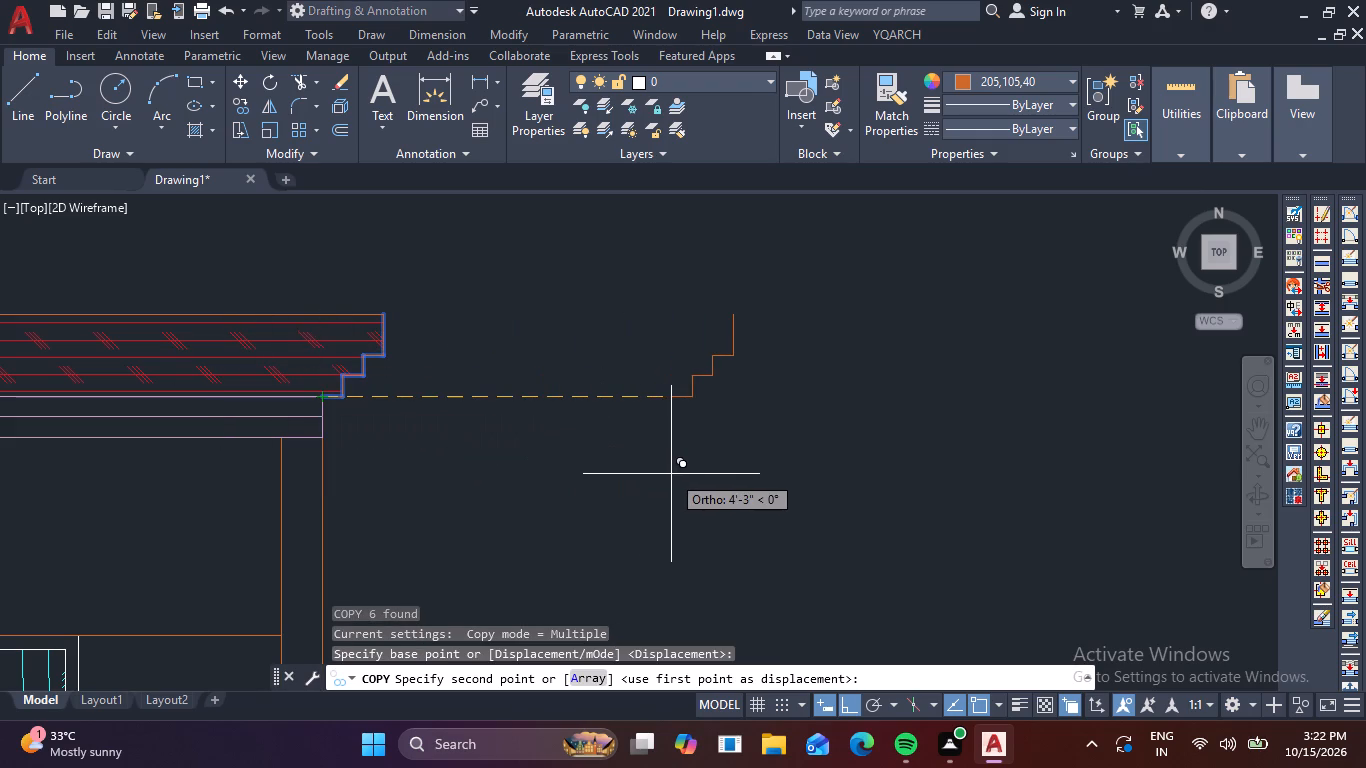
key("F8")
scroll(711, 475, "down", 1)
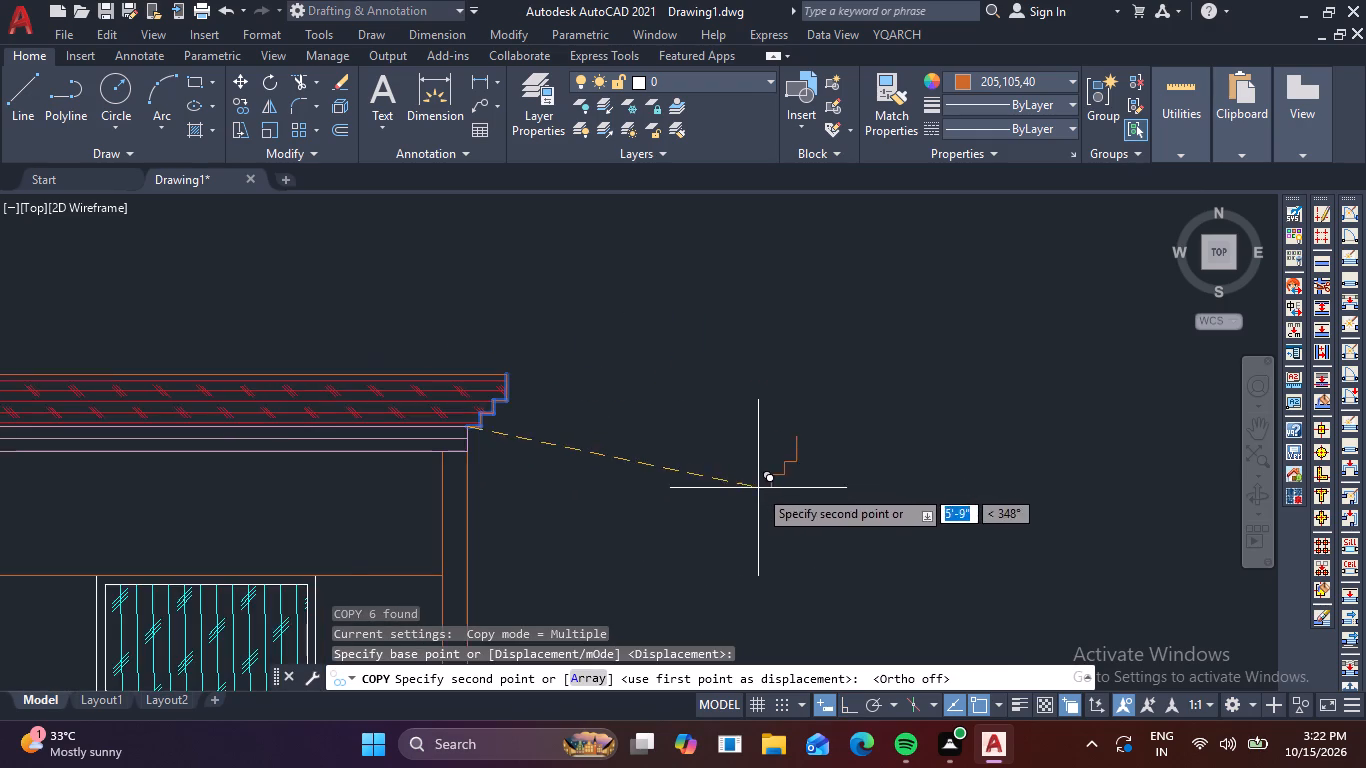
scroll(758, 488, "down", 1)
middle_click_drag(758, 488, 300, 272)
scroll(487, 354, "down", 1)
scroll(754, 435, "up", 2)
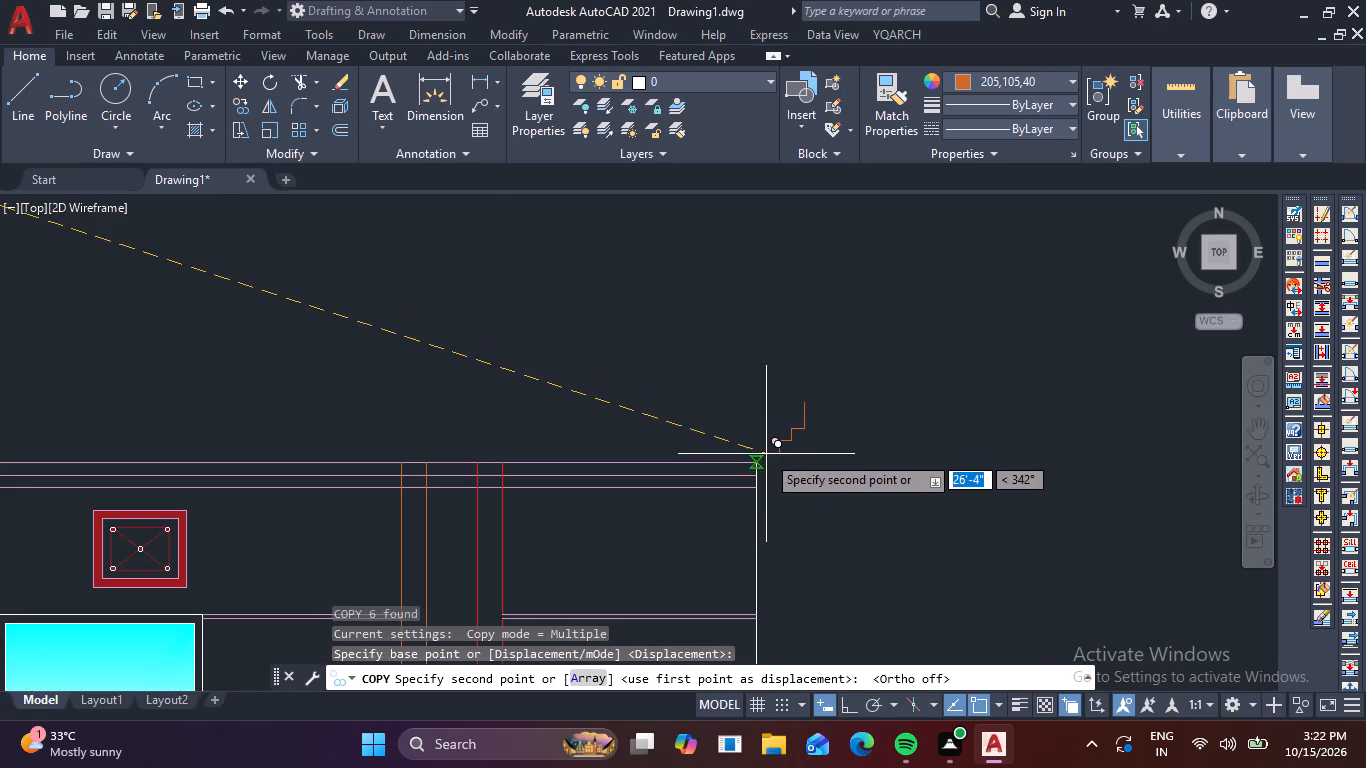
left_click(759, 459)
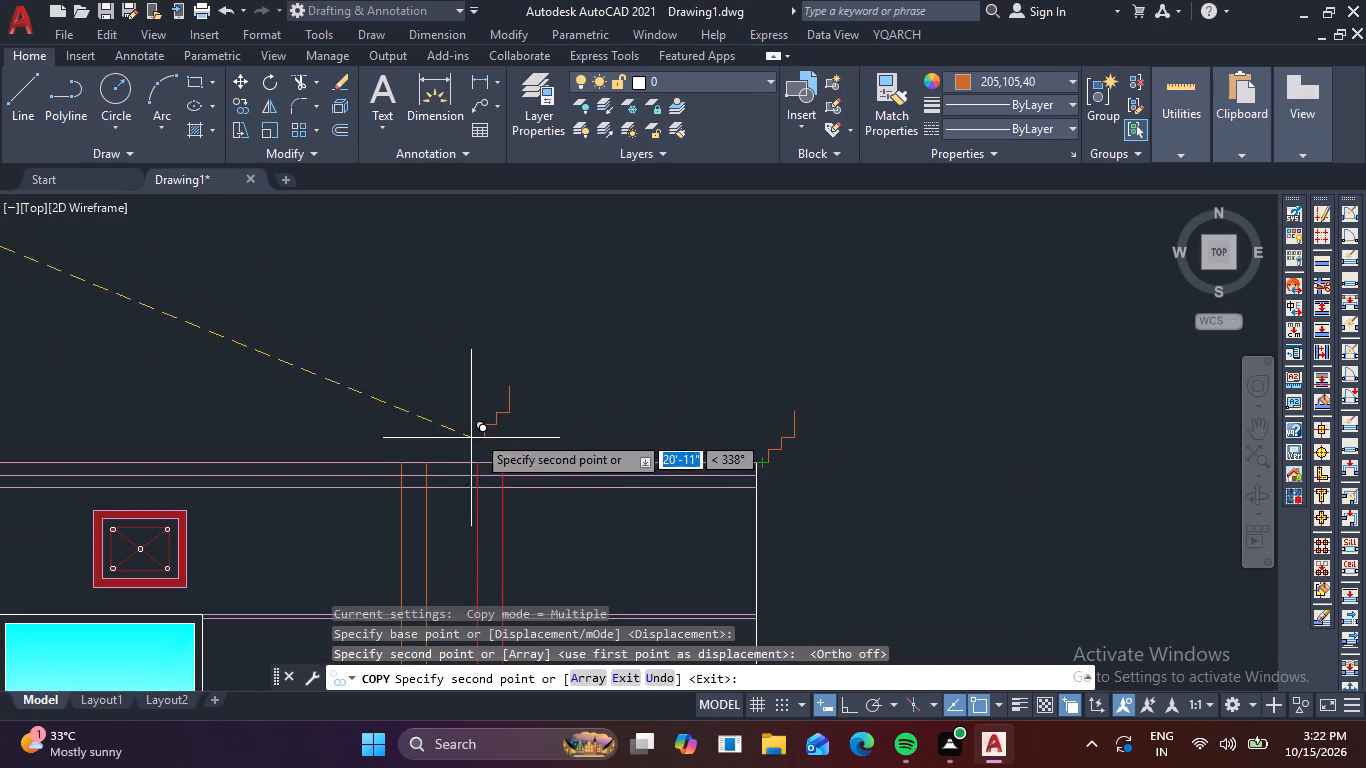
Place a second copy of the stepped profile in the empty space above the right wing's roof and end the copying.
left_click(569, 390)
key("Escape")
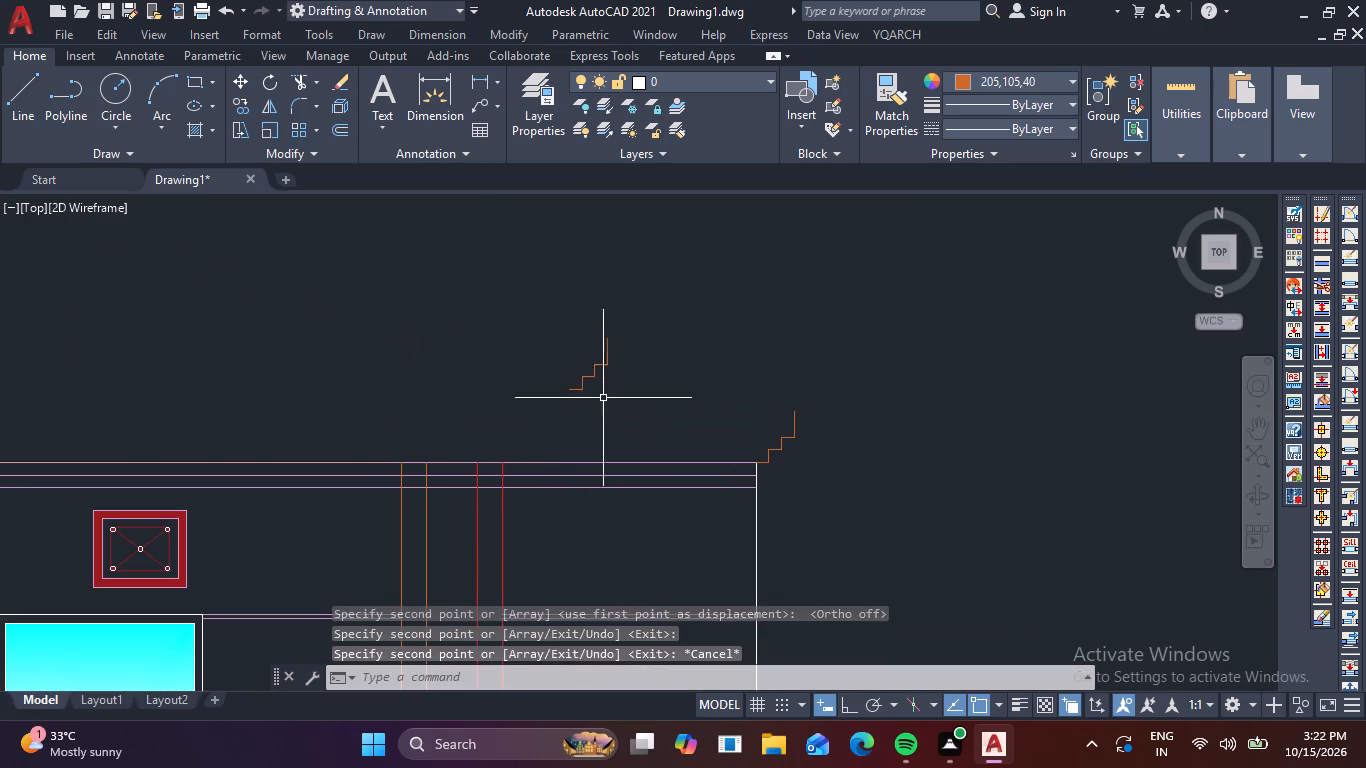
Mirror the loose stepped profile above the right wing's roof about a vertical line beside it, keeping the original.
left_click_drag(644, 412, 630, 396)
left_click(515, 299)
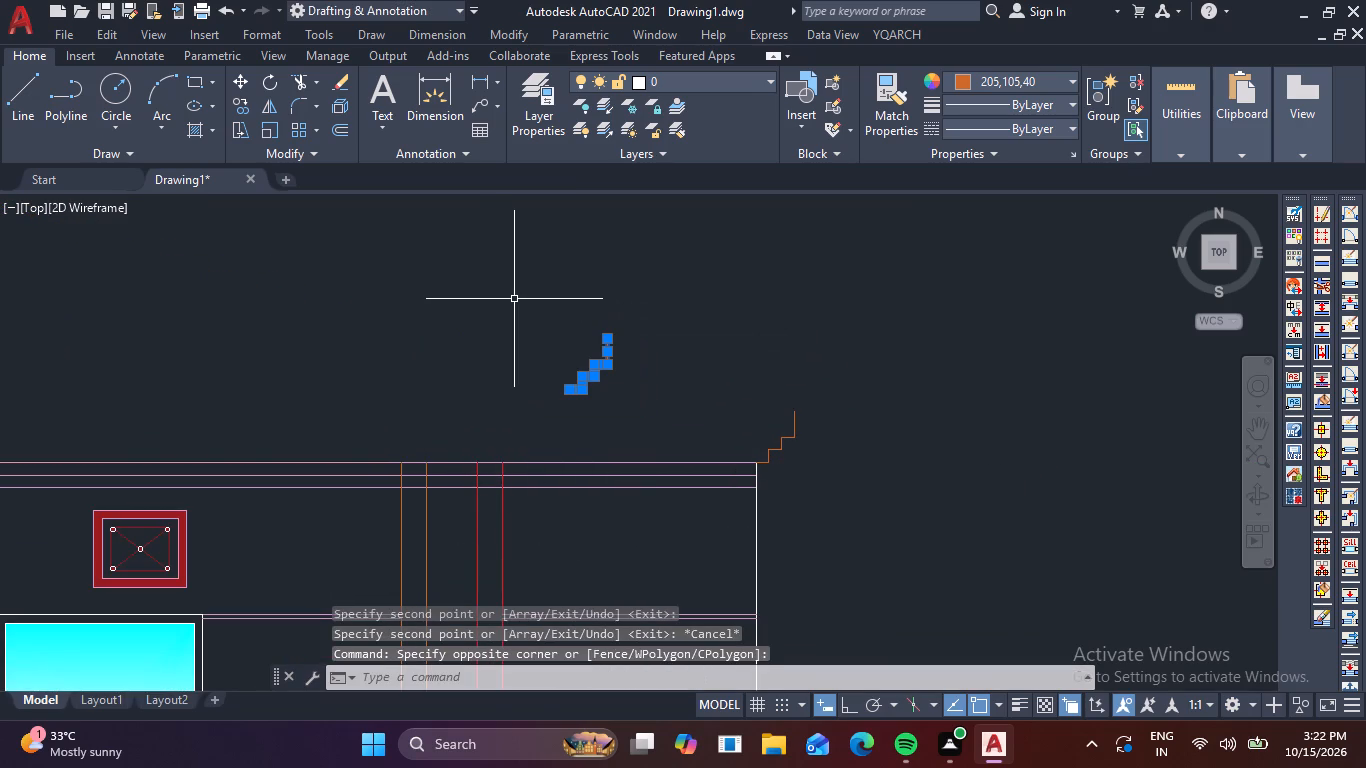
type("mi")
key("space")
left_click(514, 299)
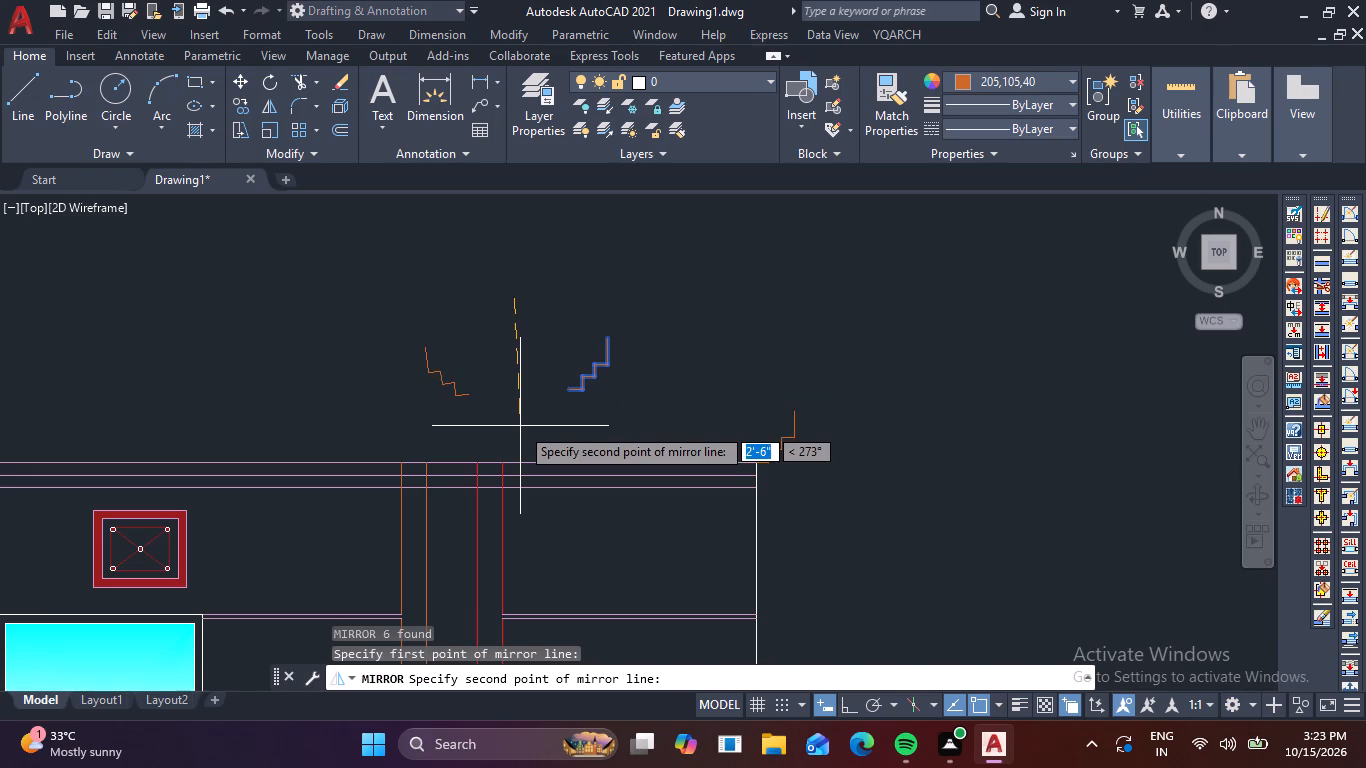
key("F8")
left_click(512, 435)
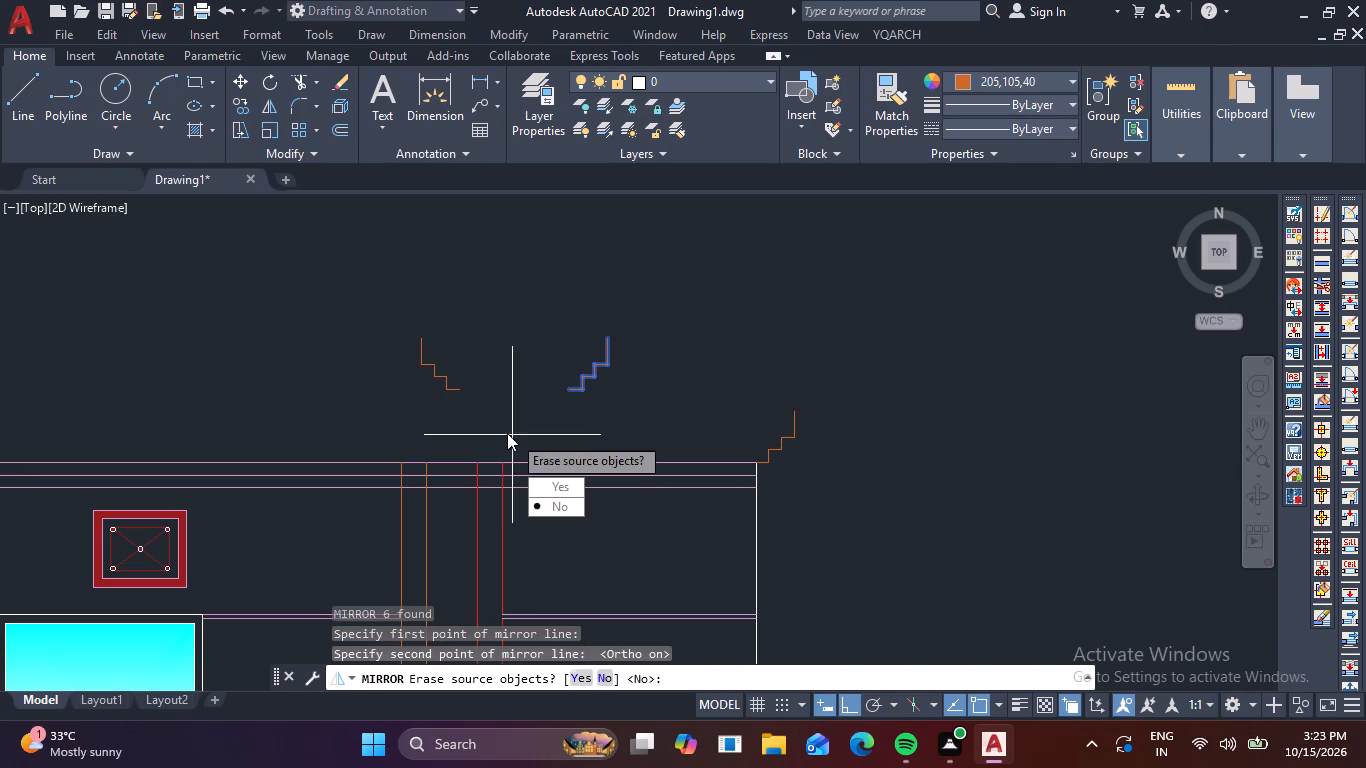
key("b")
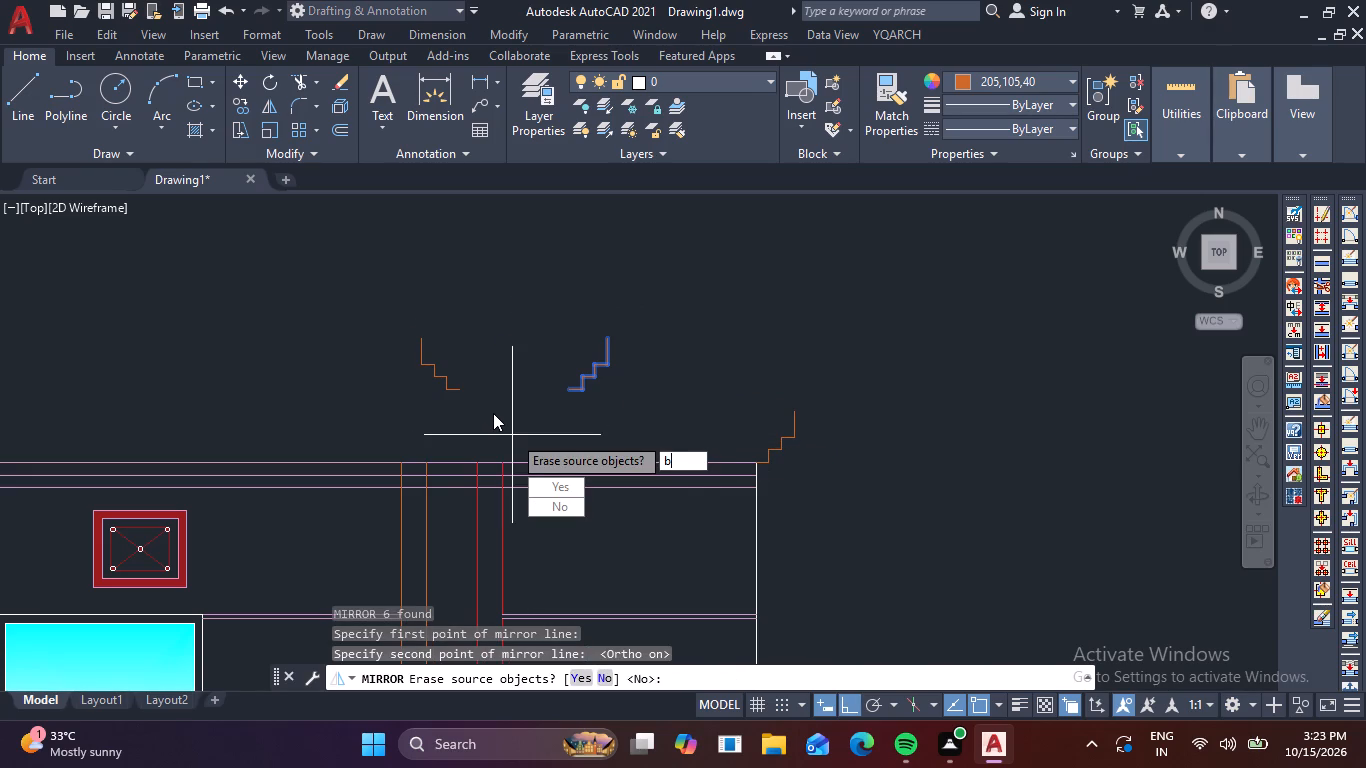
key("BackSpace")
key("space")
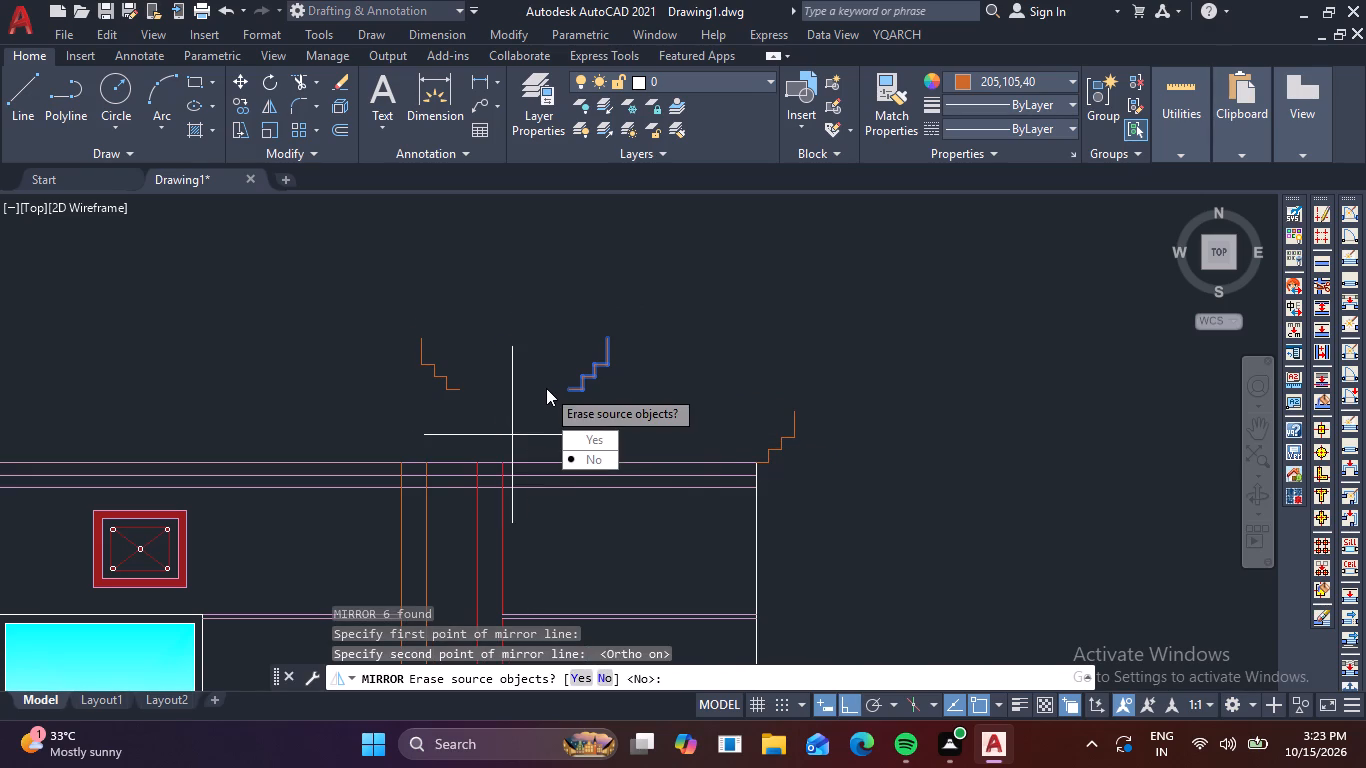
key("space")
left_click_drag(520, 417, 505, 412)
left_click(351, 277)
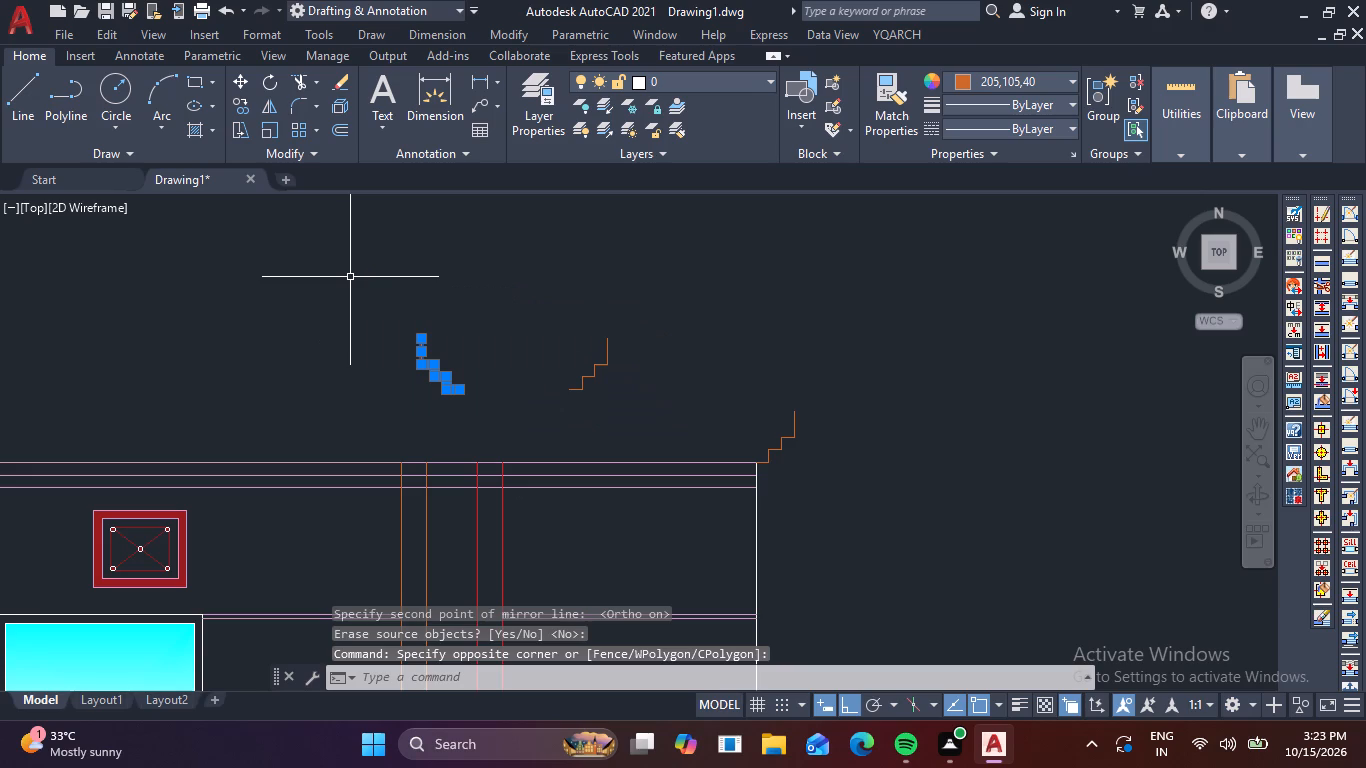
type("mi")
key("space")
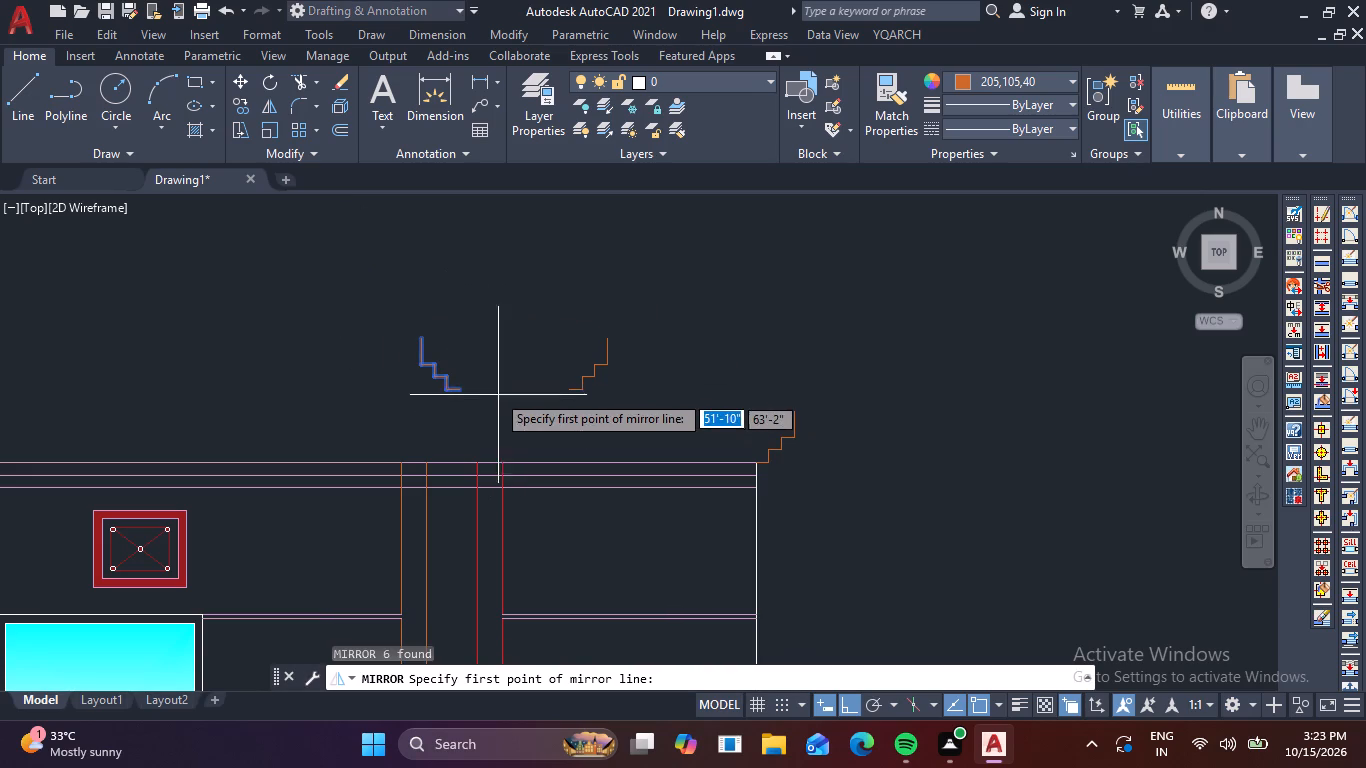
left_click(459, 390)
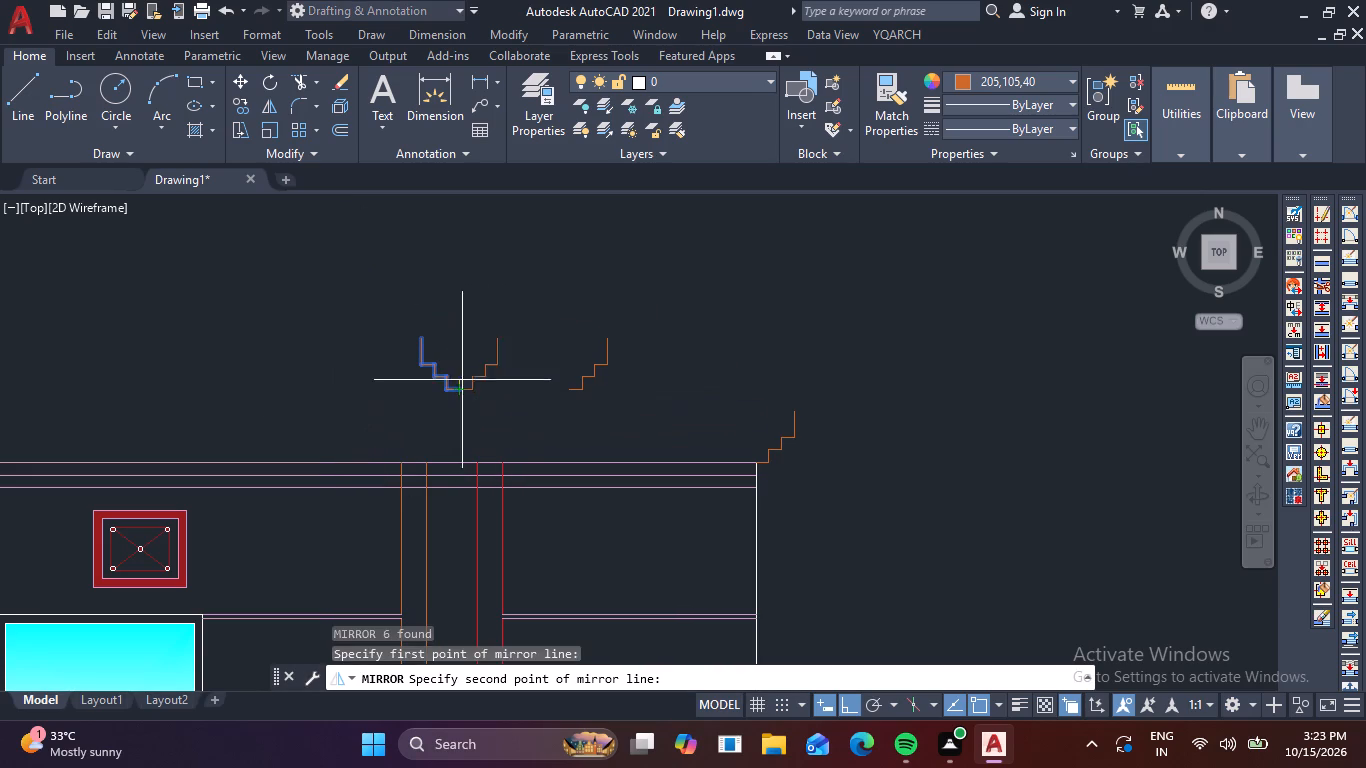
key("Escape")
Copy the mirrored stepped profile from its lower inner end to the left wing's outer top corner and end the copying.
left_click_drag(498, 417, 483, 409)
left_click(386, 312)
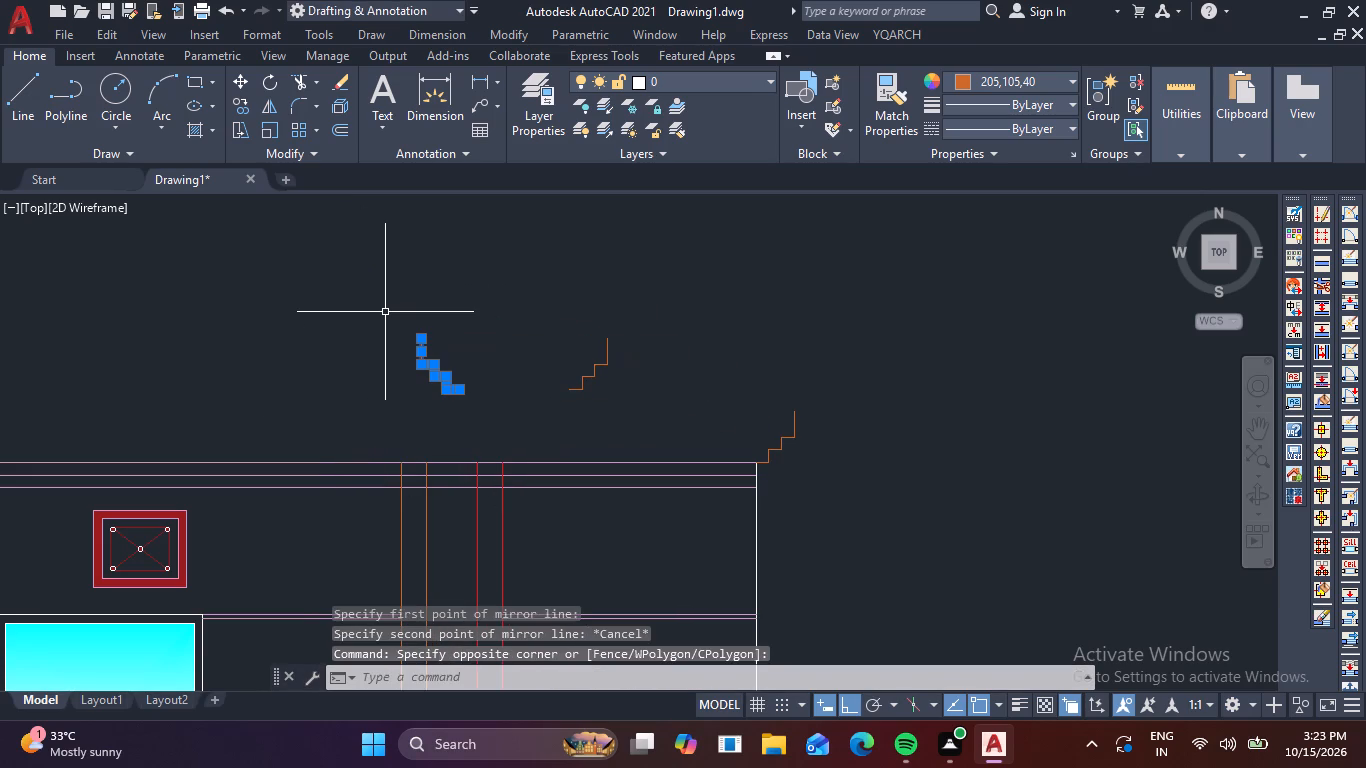
type("co")
key("space")
left_click(459, 390)
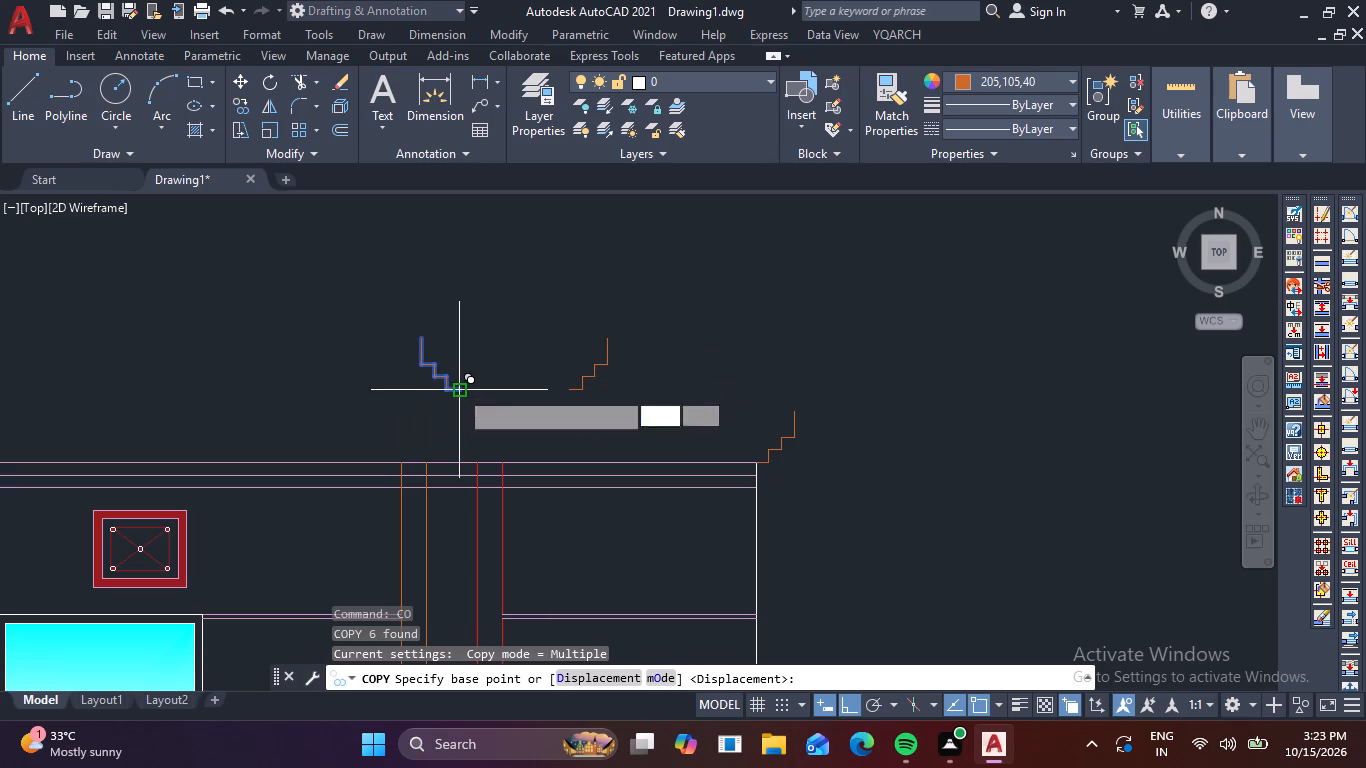
key("F8")
scroll(337, 417, "down", 3)
middle_click_drag(376, 410, 786, 362)
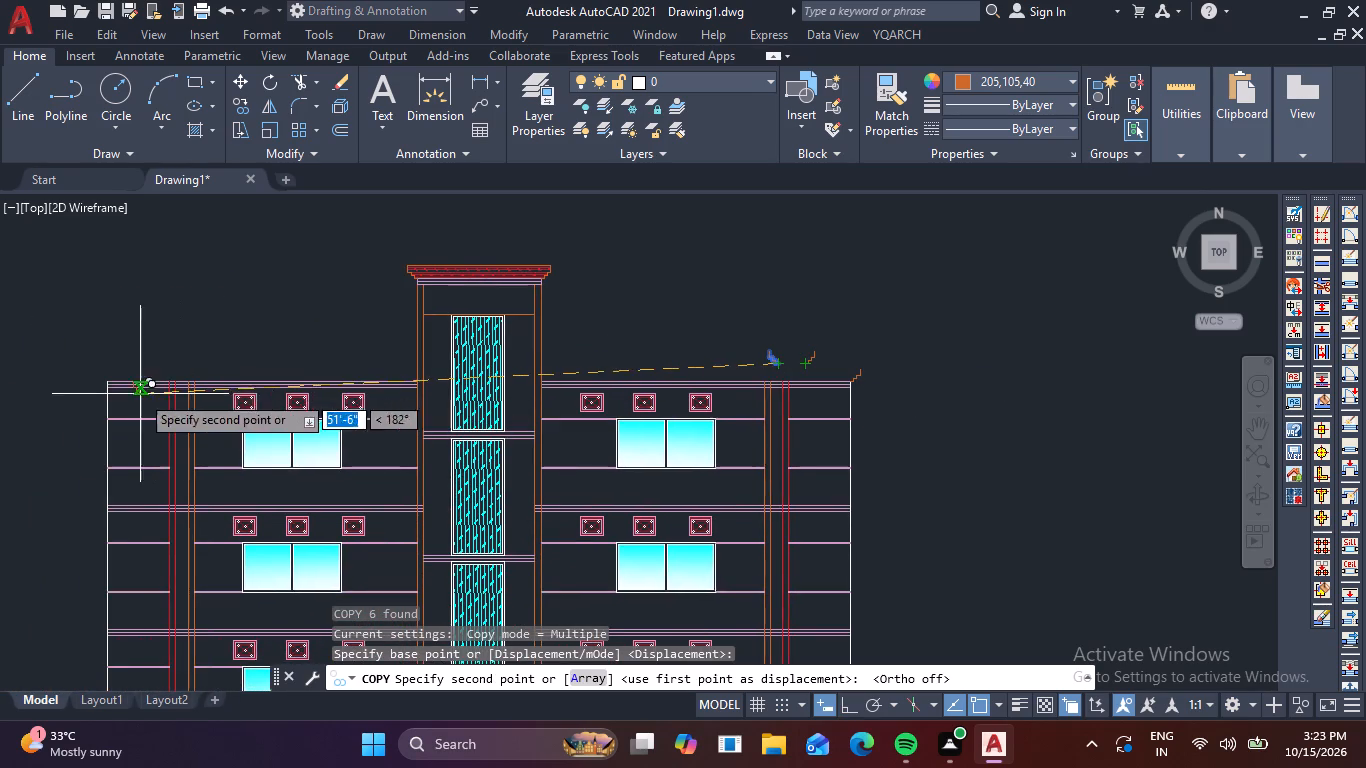
scroll(80, 386, "up", 3)
left_click(185, 369)
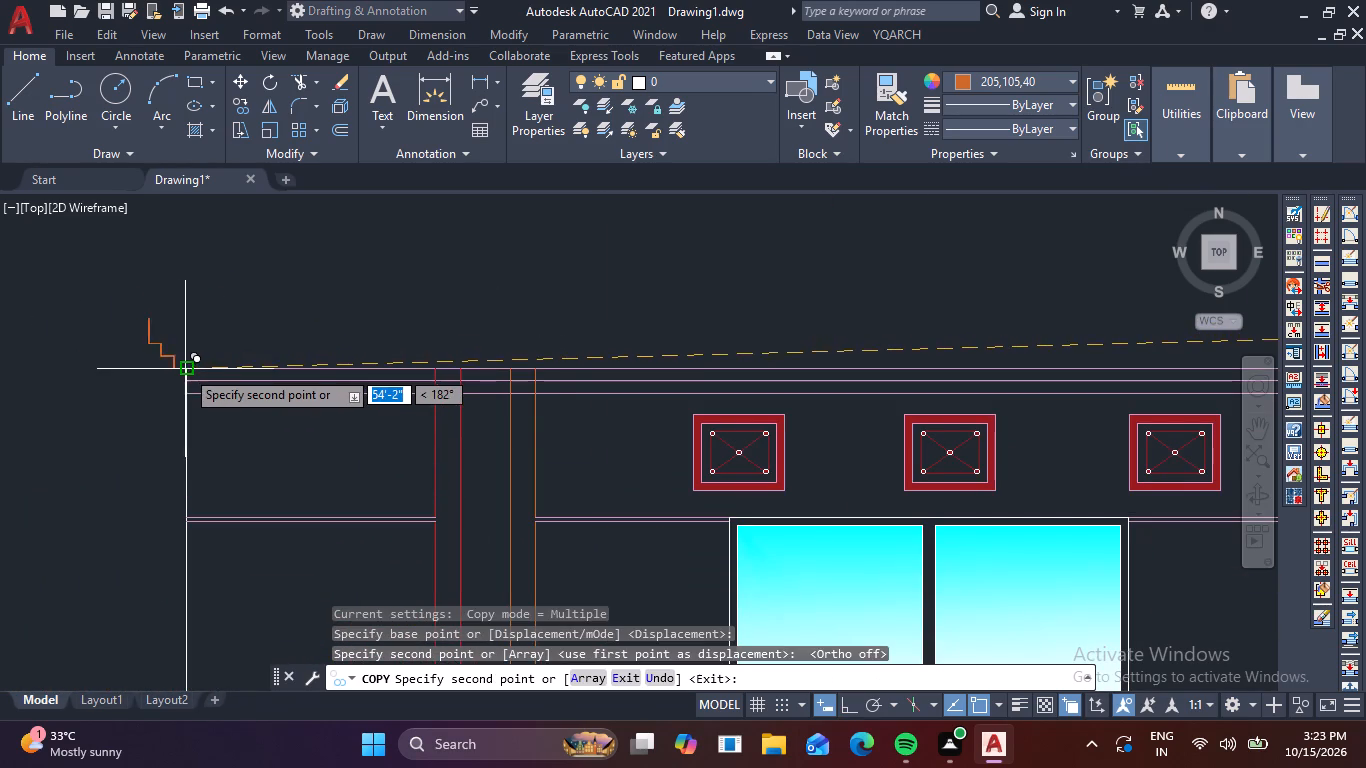
key("Escape")
Delete the two loose stepped profiles floating above the right wing's roof.
scroll(390, 339, "down", 3)
middle_click_drag(1001, 339, 979, 342)
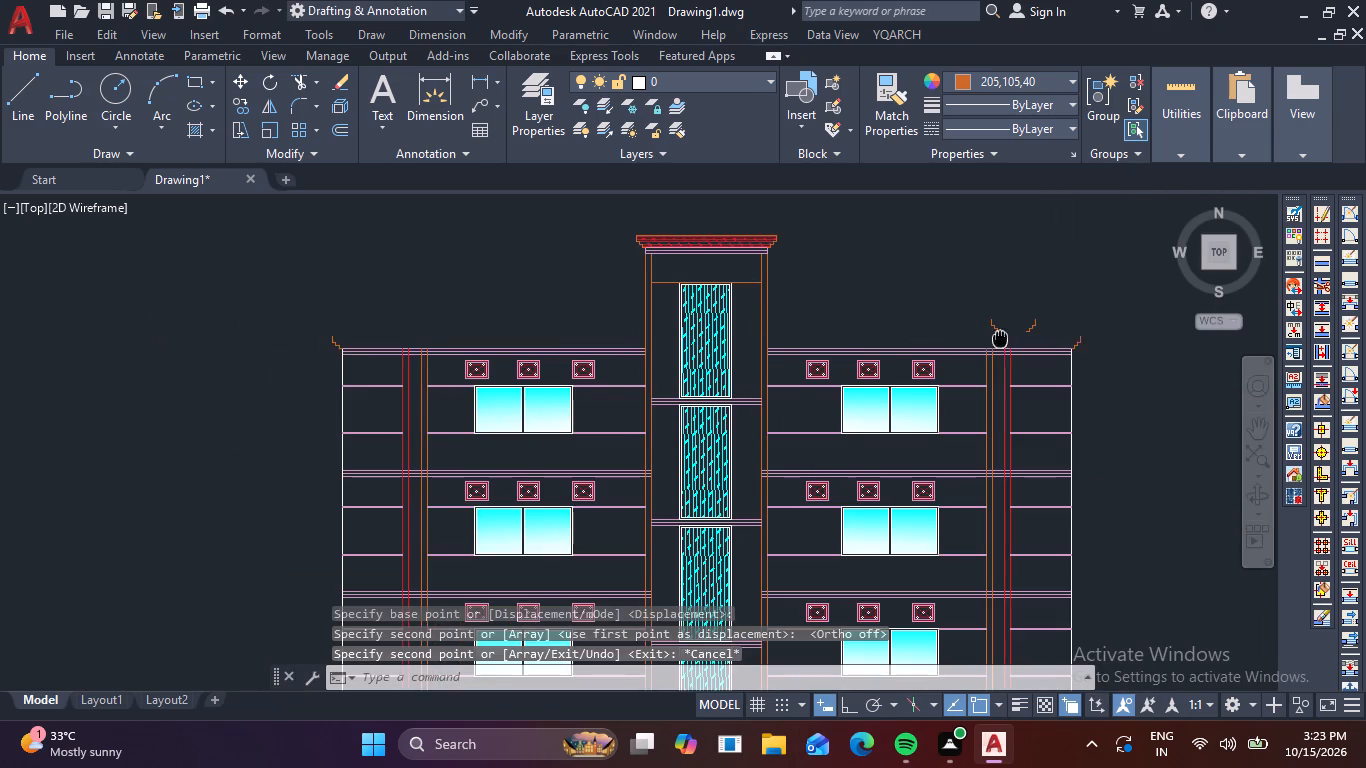
middle_click_drag(979, 342, 644, 367)
scroll(705, 365, "up", 3)
left_click(635, 362)
left_click(342, 273)
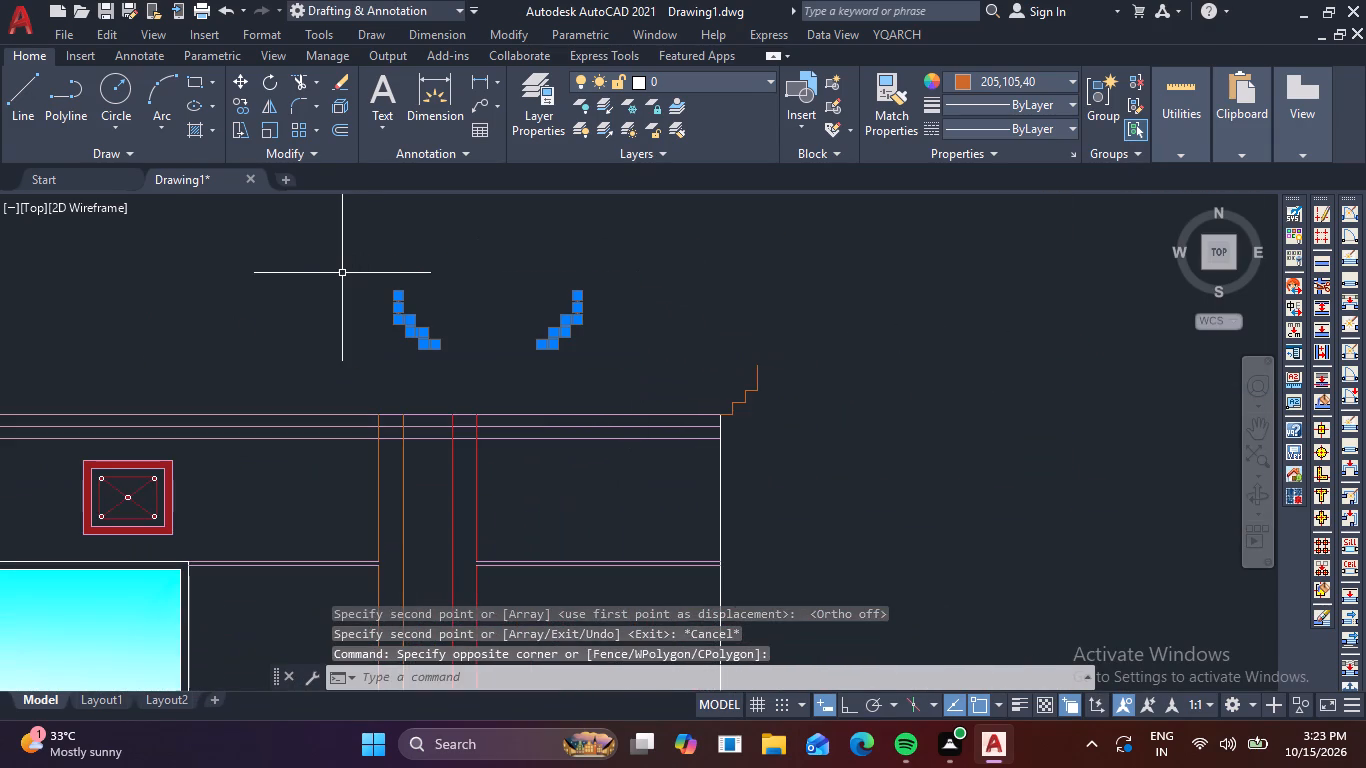
key("Delete")
Draw a line 3" up from the right wing profile's top end, continuing horizontally to the central bay's edge.
scroll(342, 275, "down", 3)
scroll(506, 280, "up", 3)
type("l")
key("space")
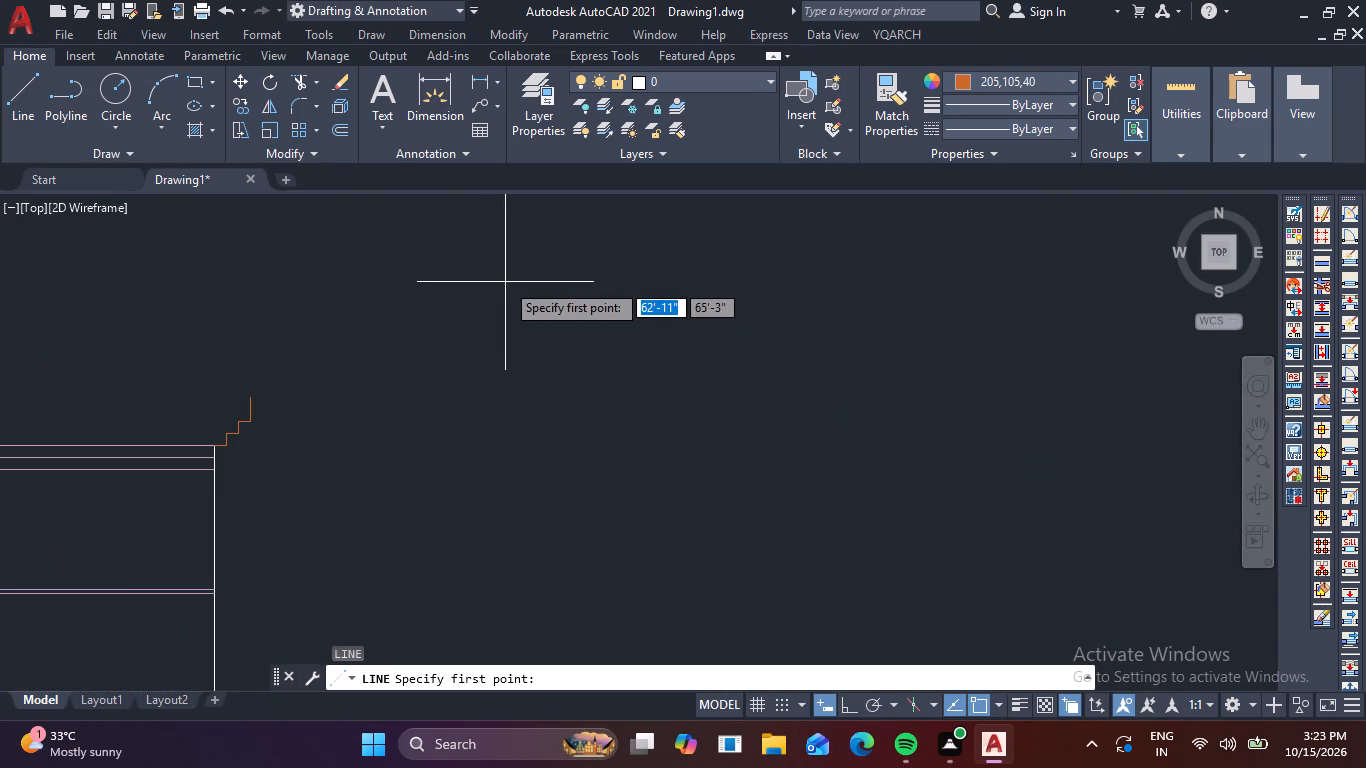
left_click(251, 399)
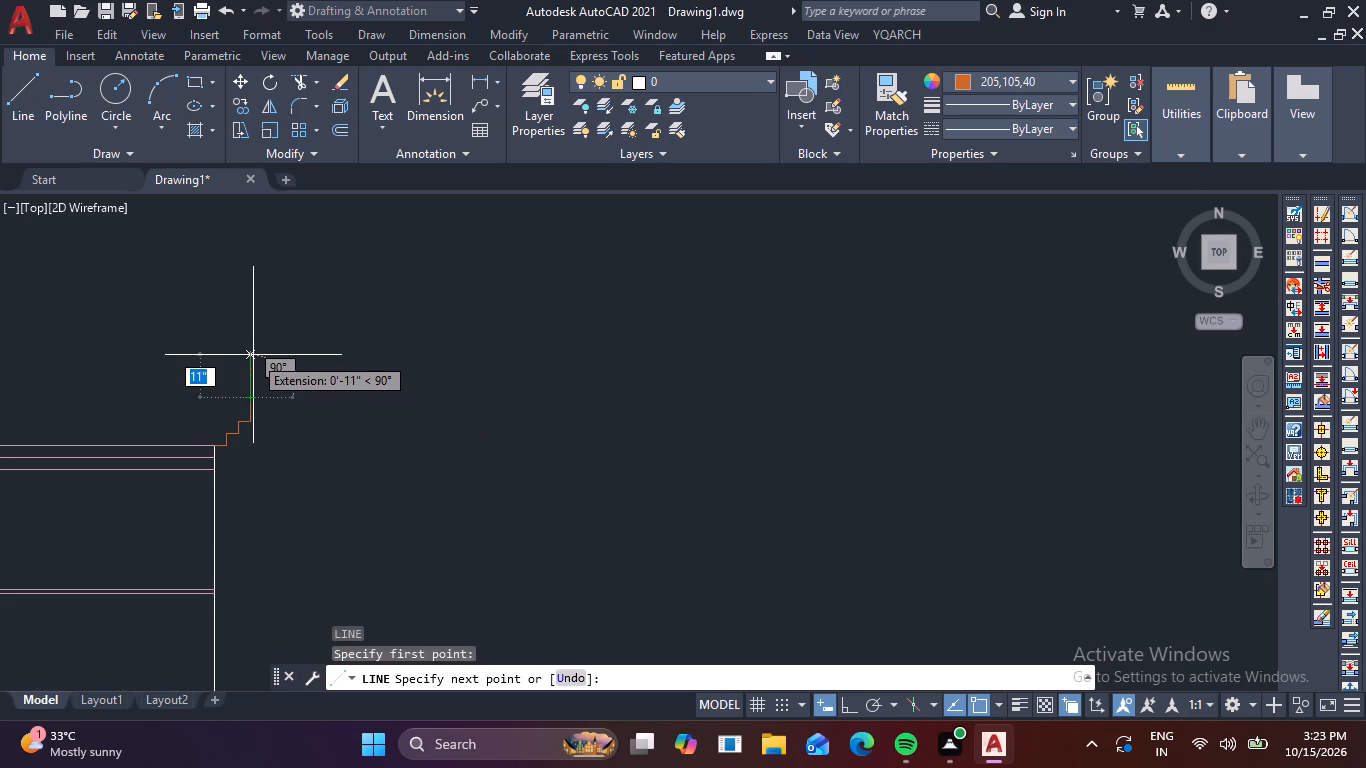
key("3")
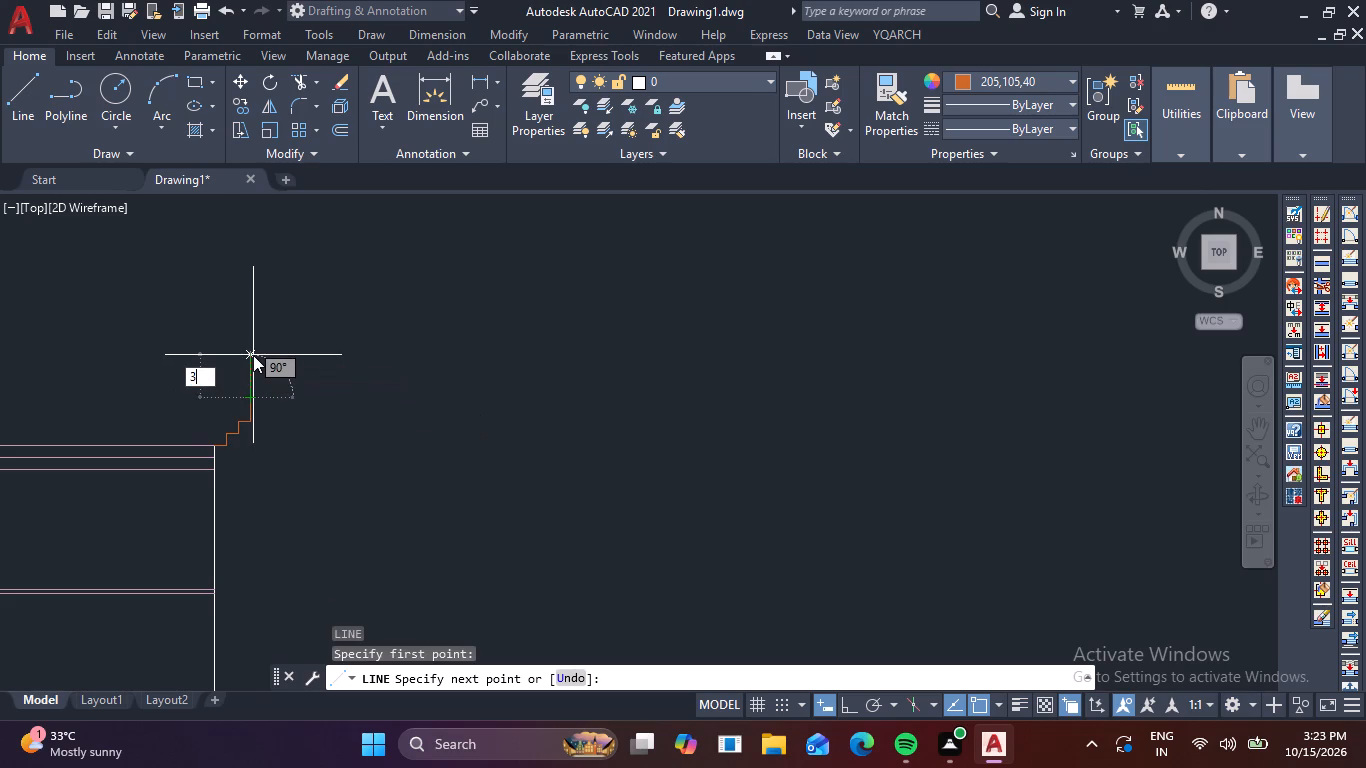
key("shift+quotedbl")
key("Return")
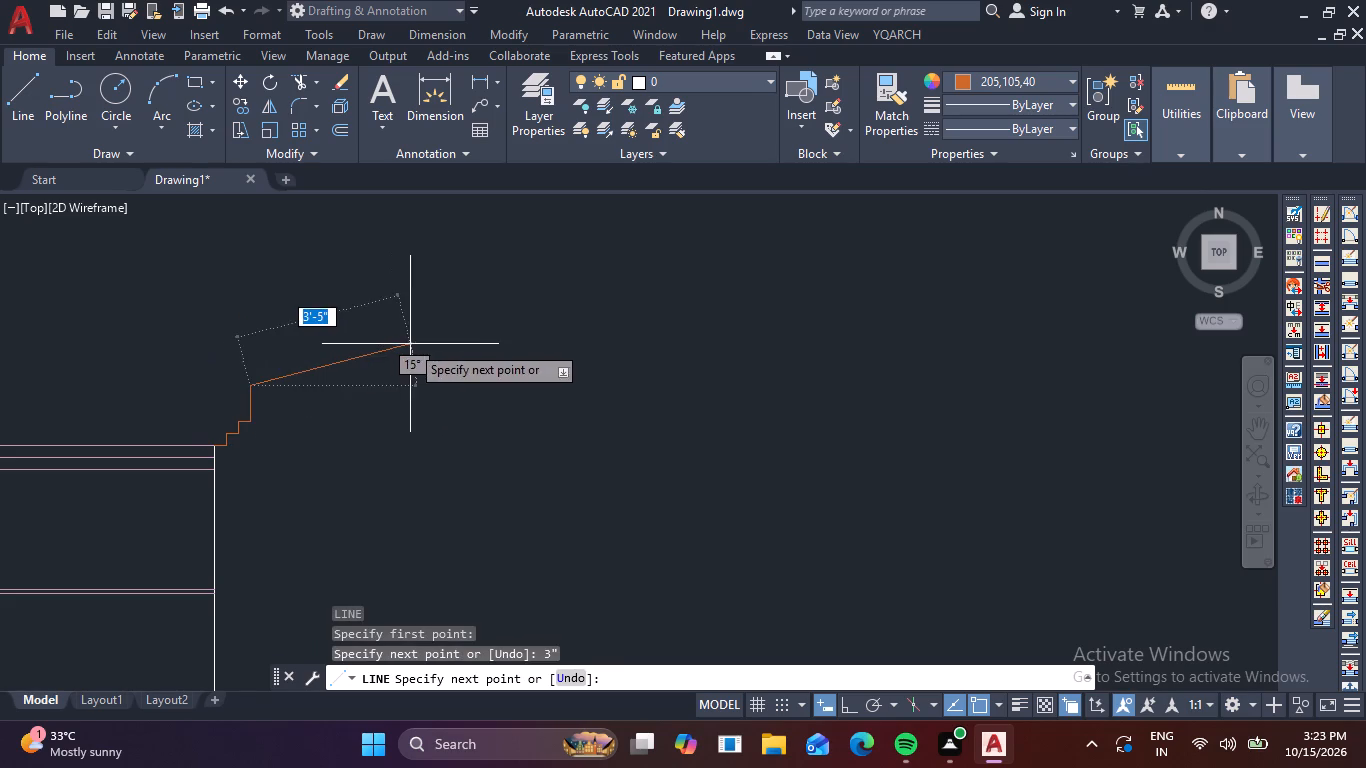
scroll(3, 360, "down", 2)
middle_click_drag(24, 359, 410, 415)
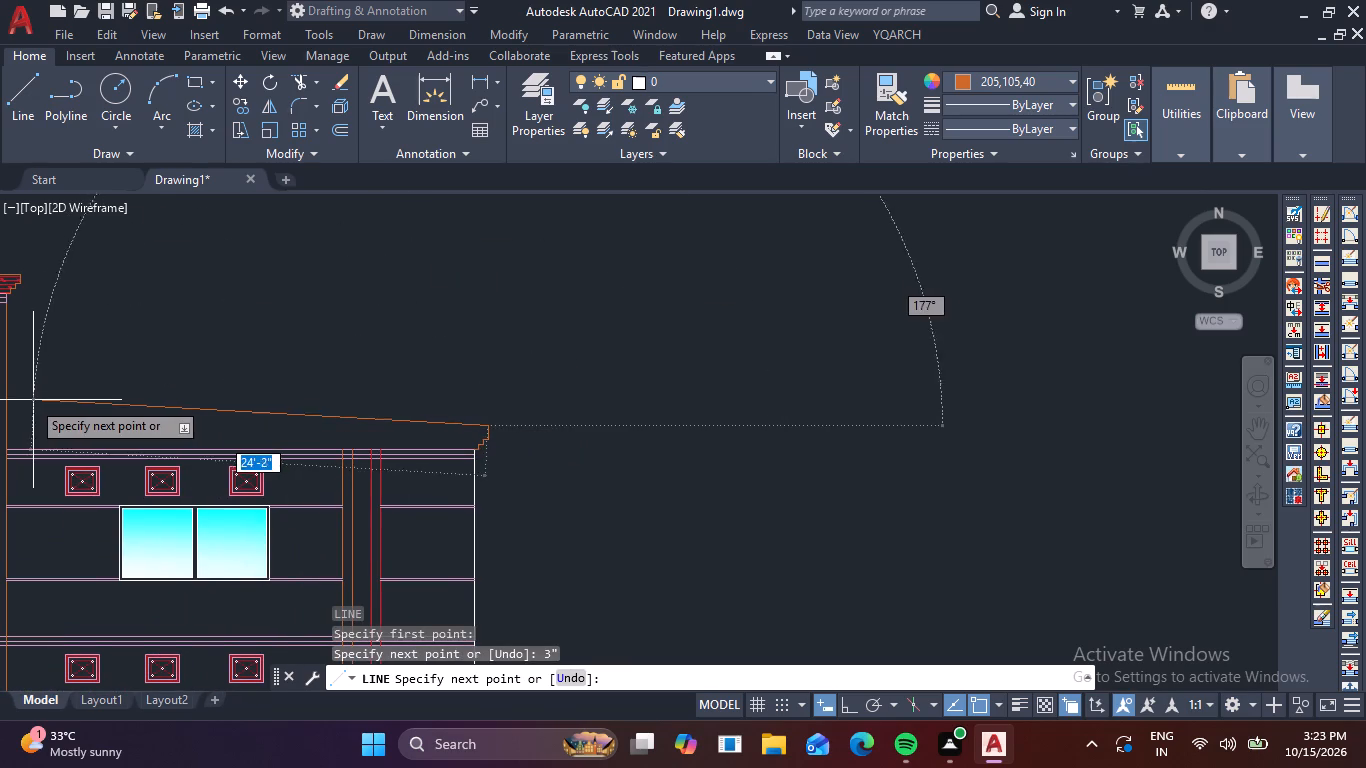
key("F8")
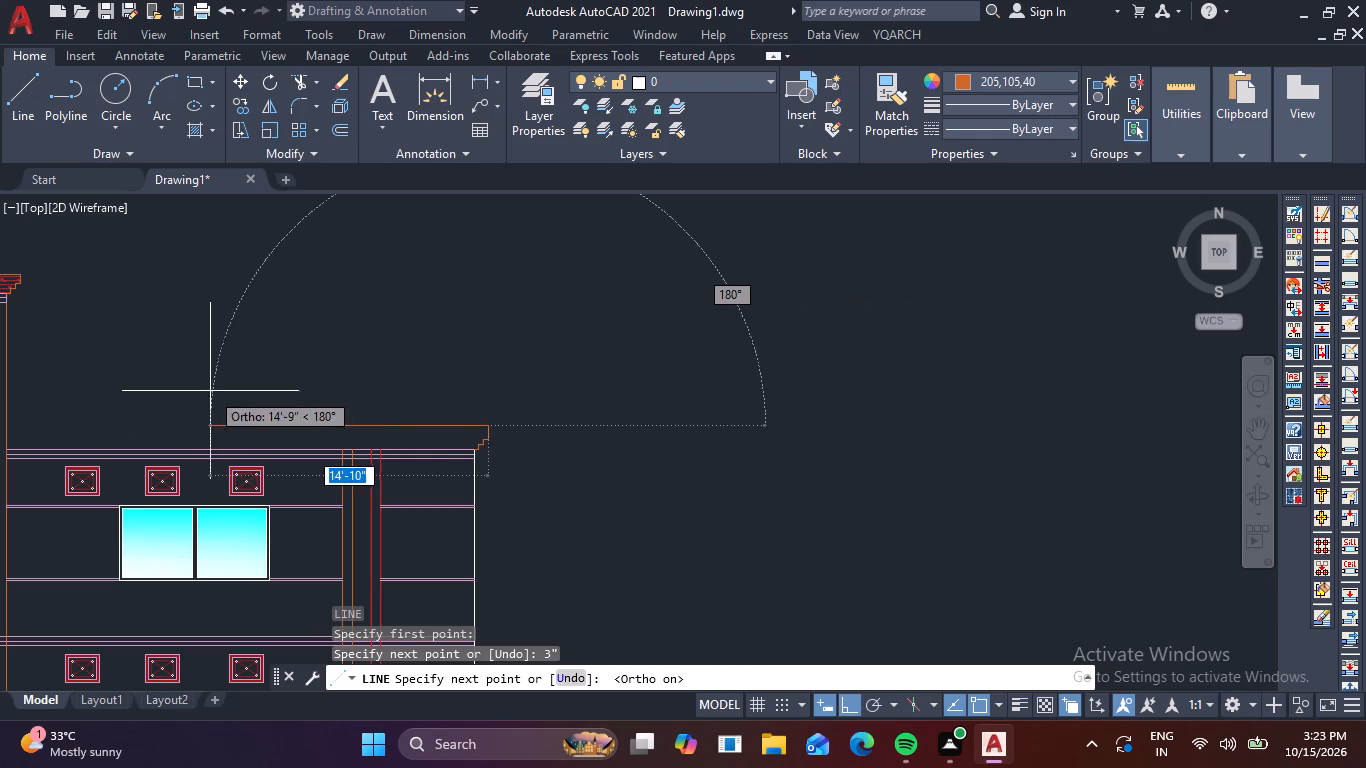
middle_click_drag(74, 426, 203, 427)
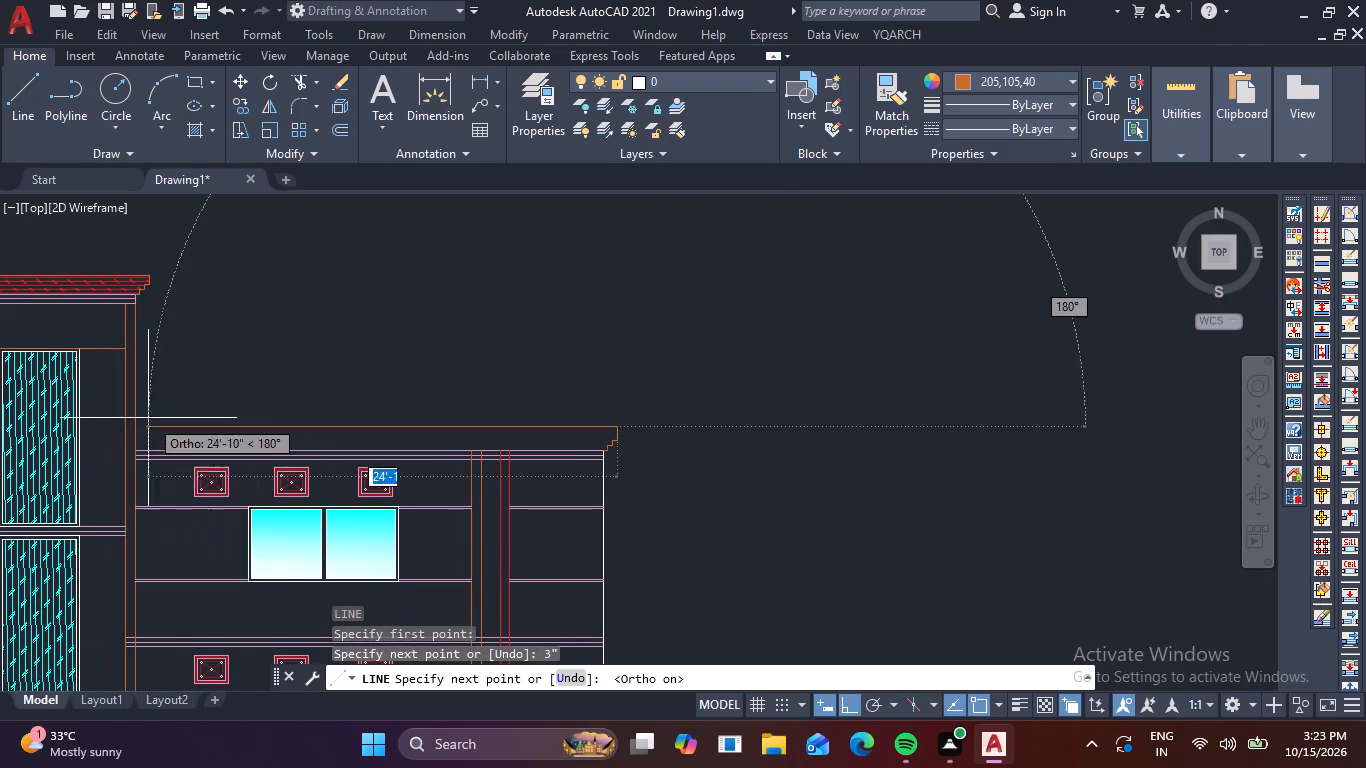
left_click(137, 432)
key("space")
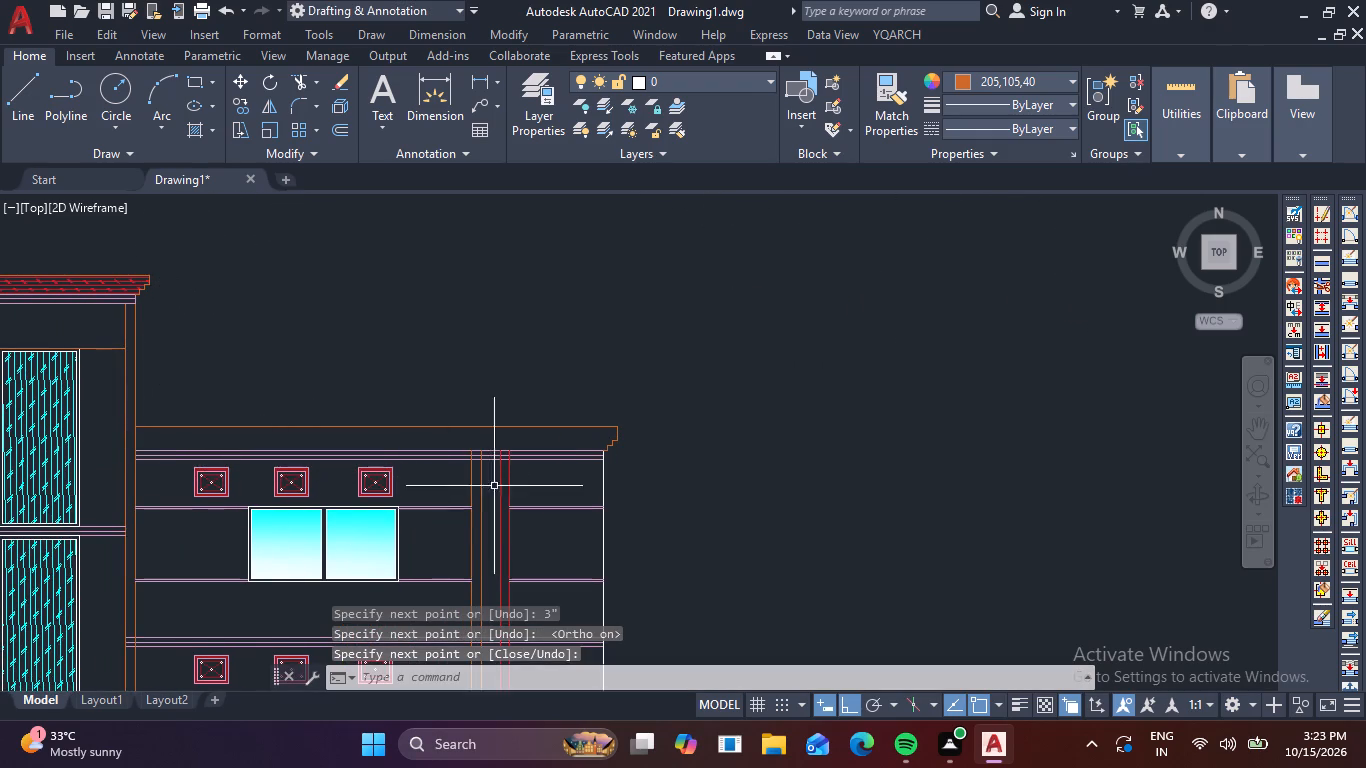
Draw a line 3" up from the left wing profile's top end, continuing horizontally to the central bay's edge.
scroll(568, 436, "up", 4)
scroll(568, 436, "down", 4)
middle_click_drag(384, 458, 820, 458)
scroll(608, 458, "down", 1)
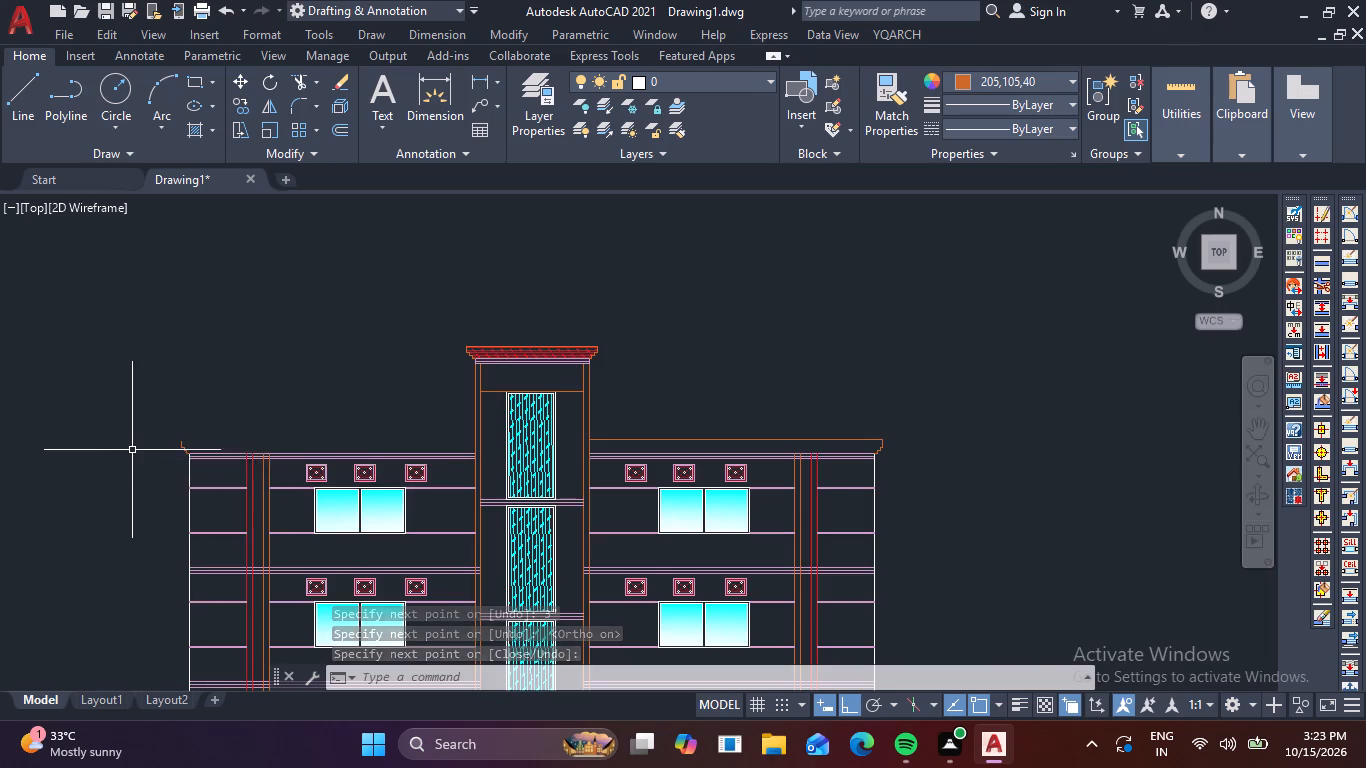
scroll(132, 449, "up", 3)
type("l")
key("space")
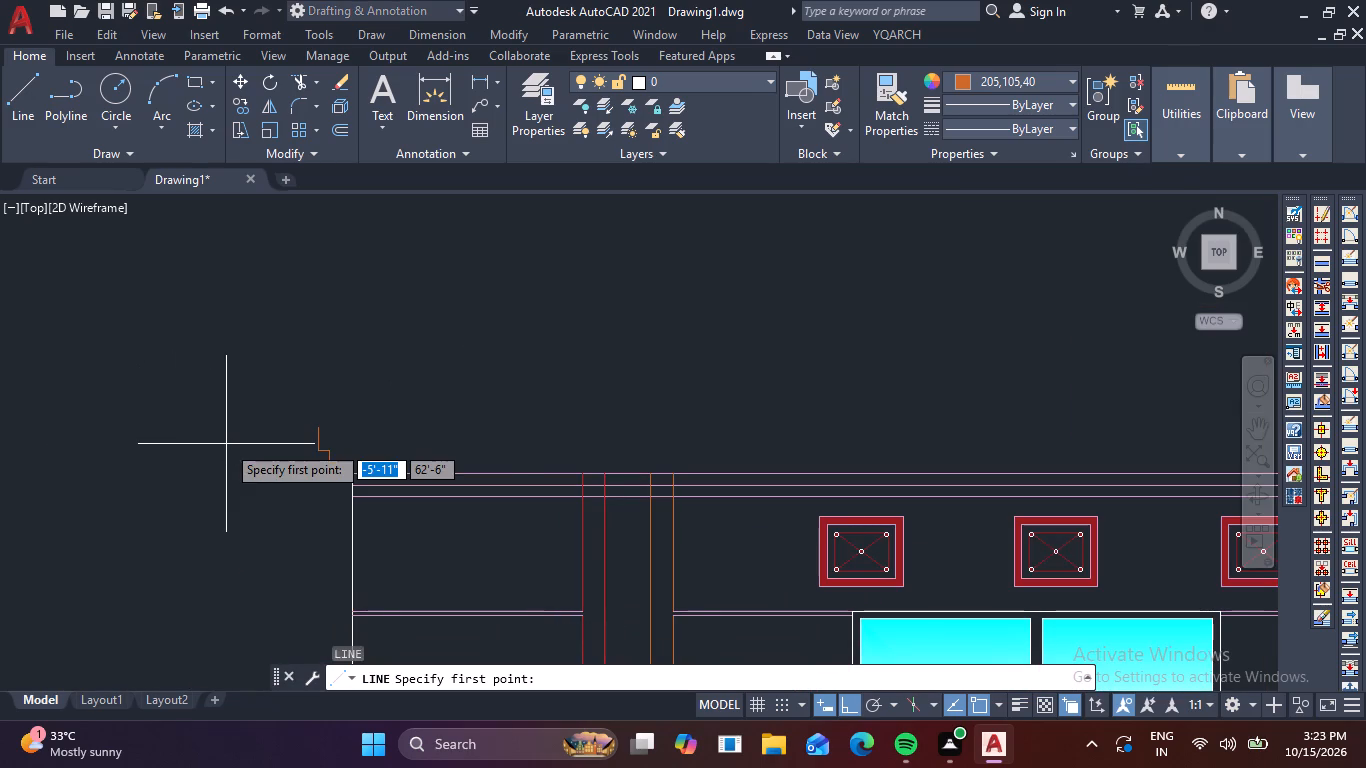
left_click(319, 429)
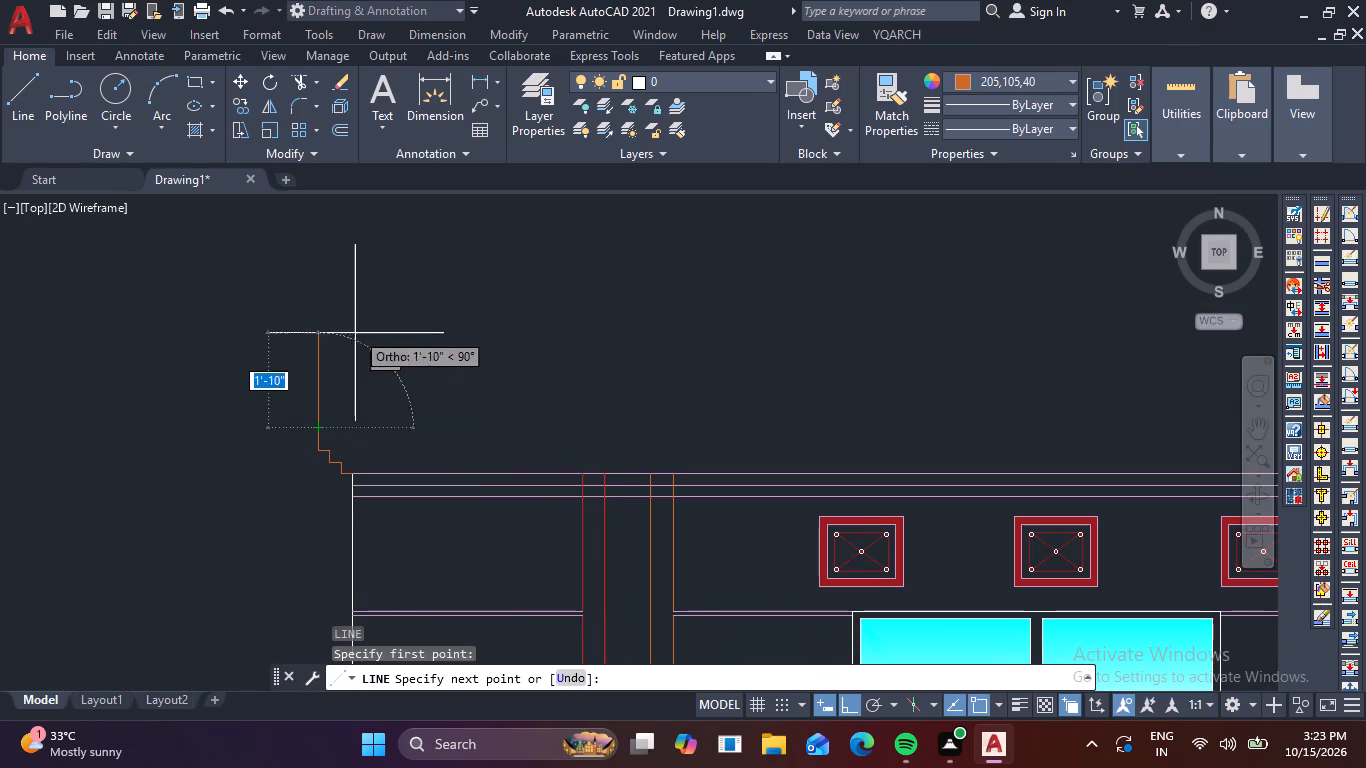
type("3\"")
key("Return")
scroll(812, 407, "down", 1)
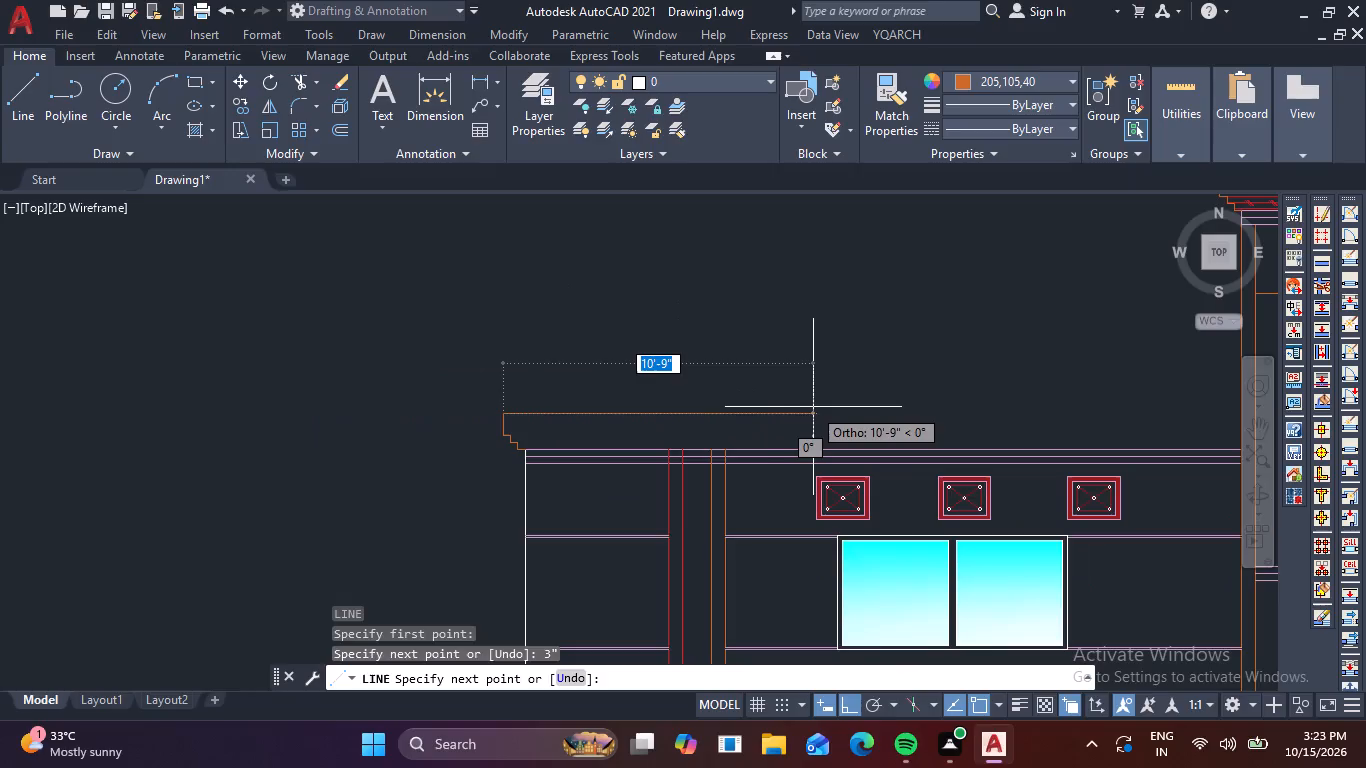
middle_click_drag(812, 406, 280, 390)
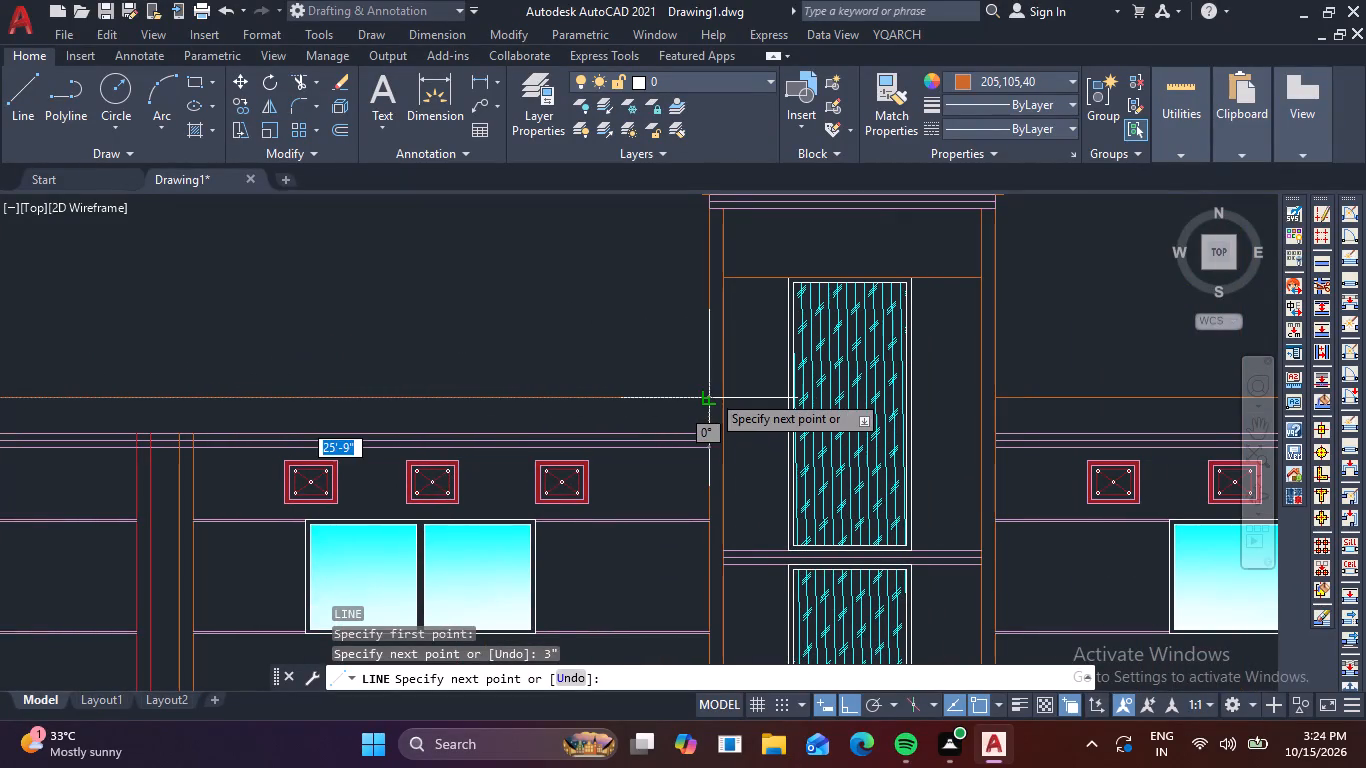
left_click(713, 394)
key("Escape")
Hatch the stepped cornice bands of the left and right wings with the CORK pattern.
scroll(487, 480, "down", 5)
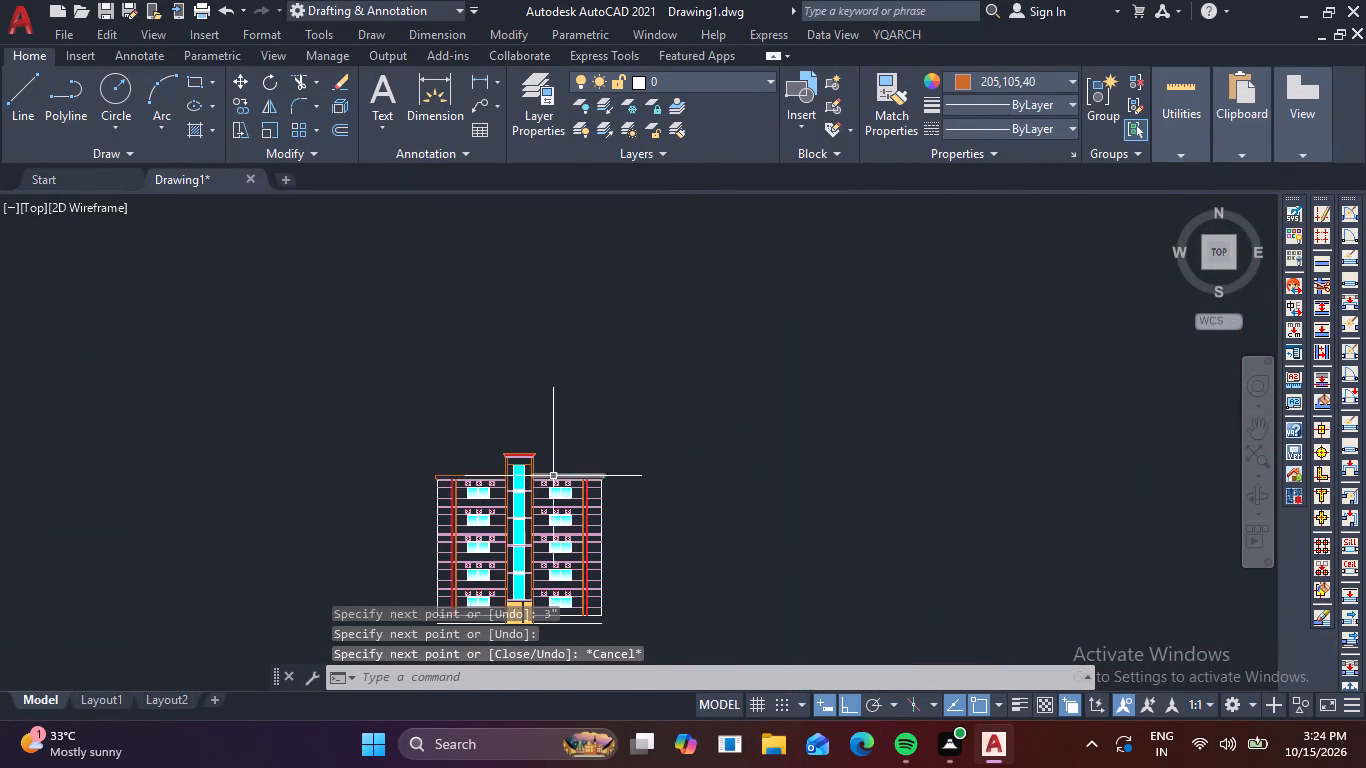
scroll(498, 474, "up", 4)
middle_click_drag(643, 518, 519, 390)
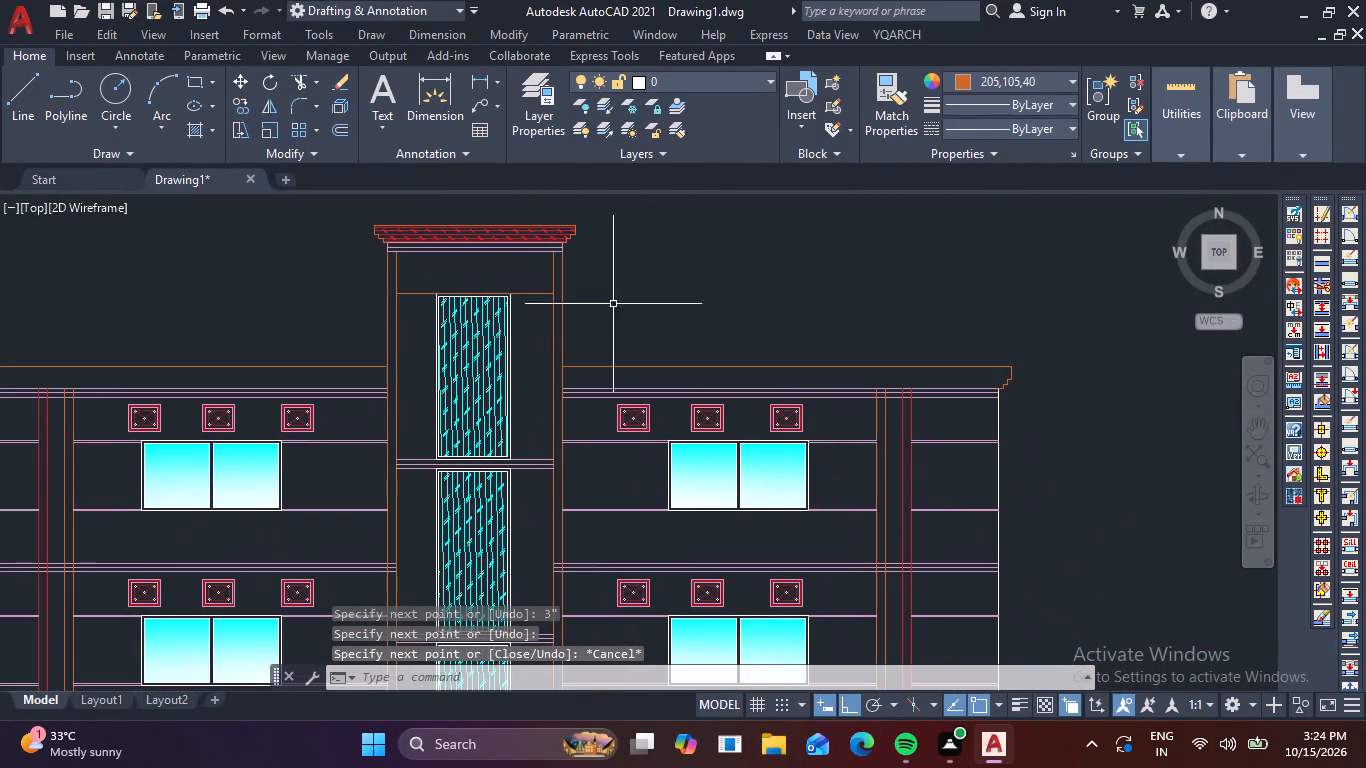
key("h")
key("space")
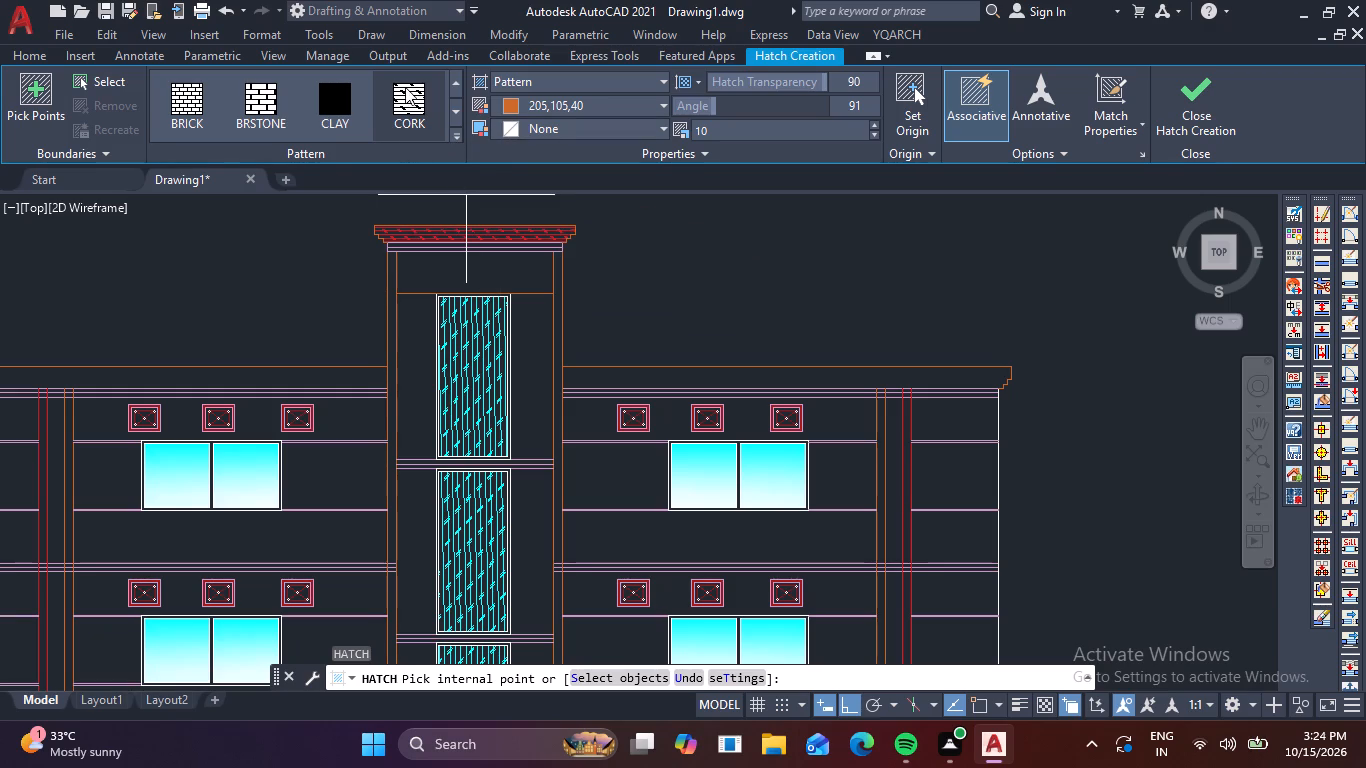
left_click(405, 87)
left_click(299, 378)
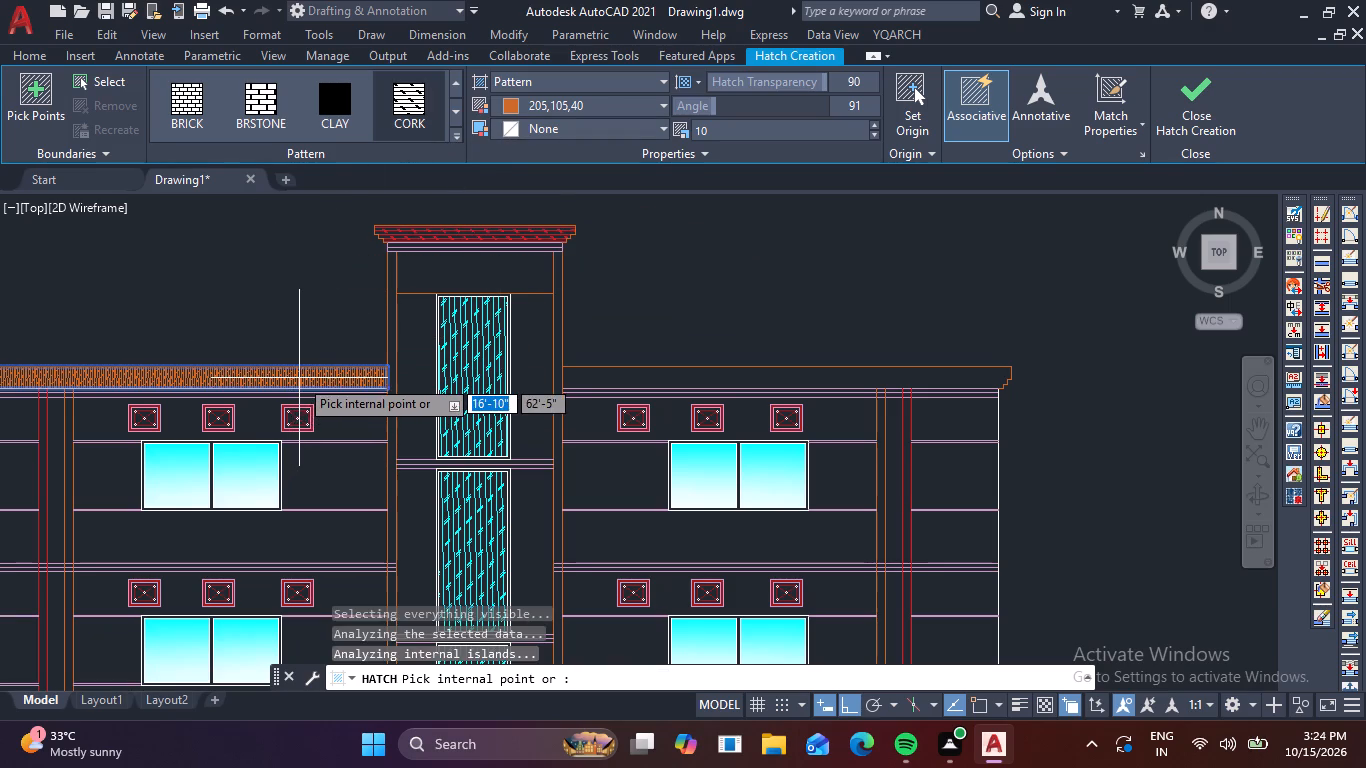
left_click(632, 383)
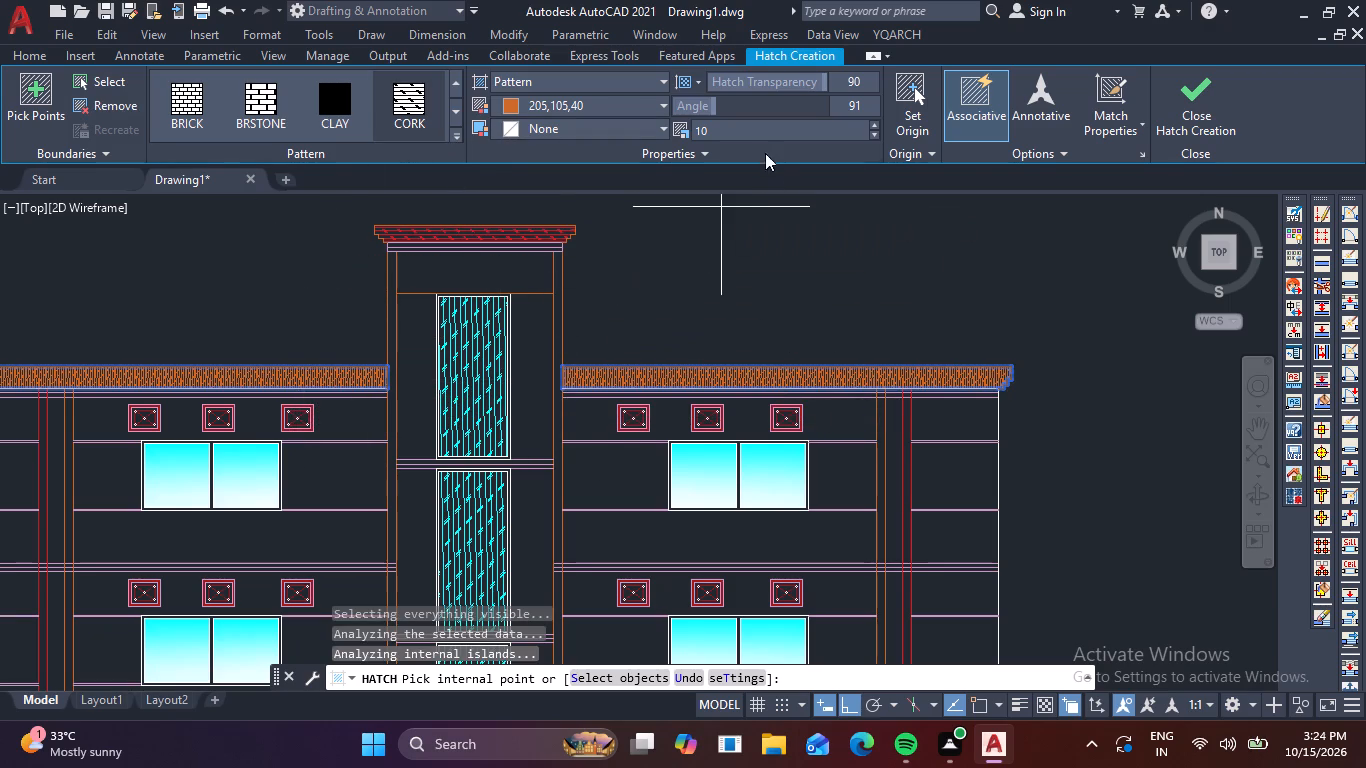
Set the wing cornice hatch scale to 30 and its colour to red 205,32,39, and finish the hatch.
left_click(754, 125)
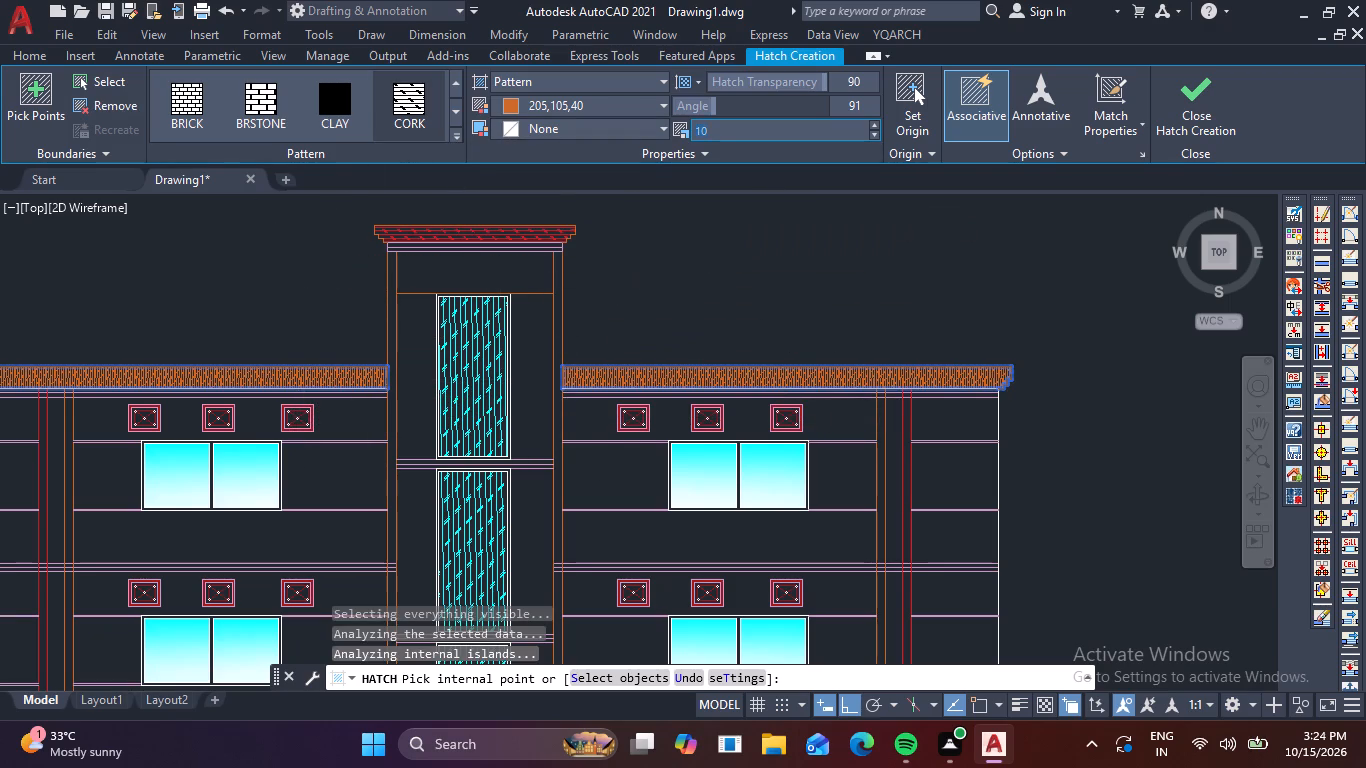
type("30")
key("Return")
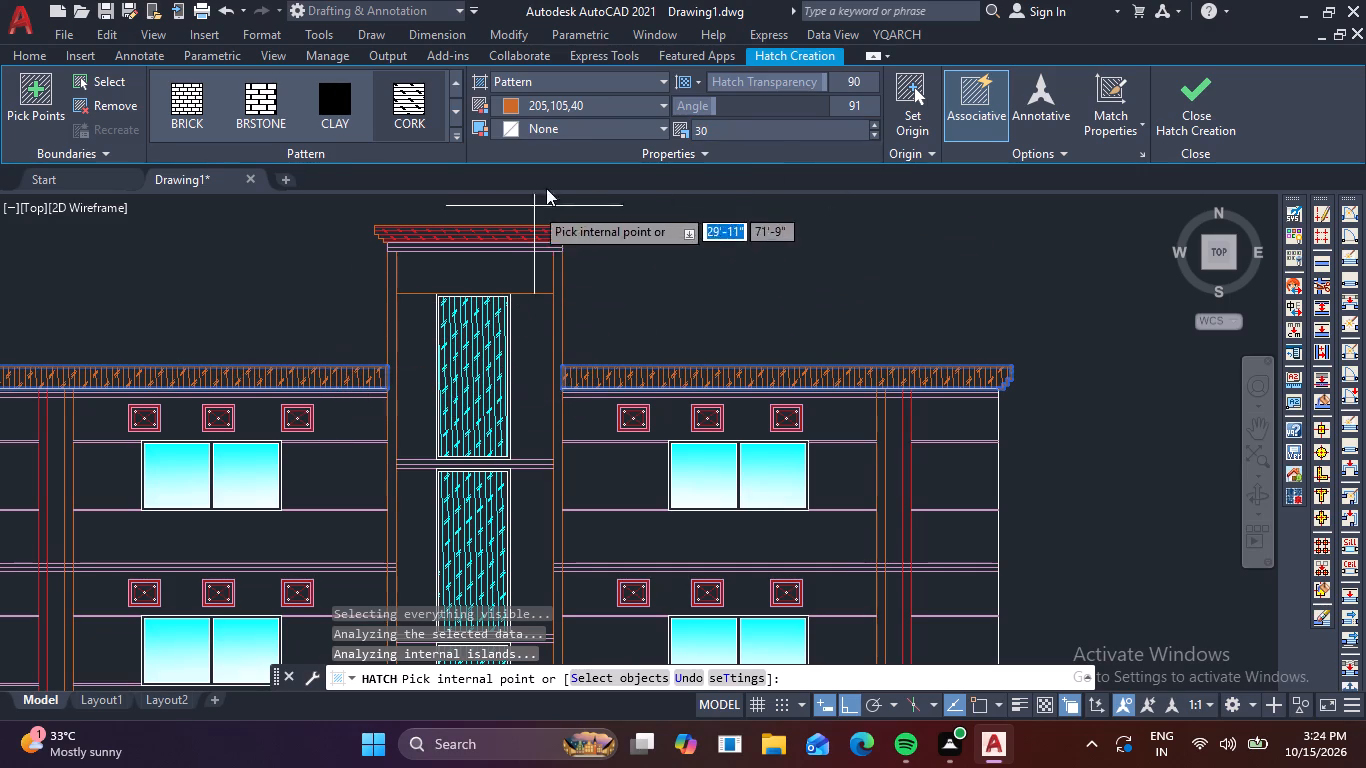
left_click(666, 106)
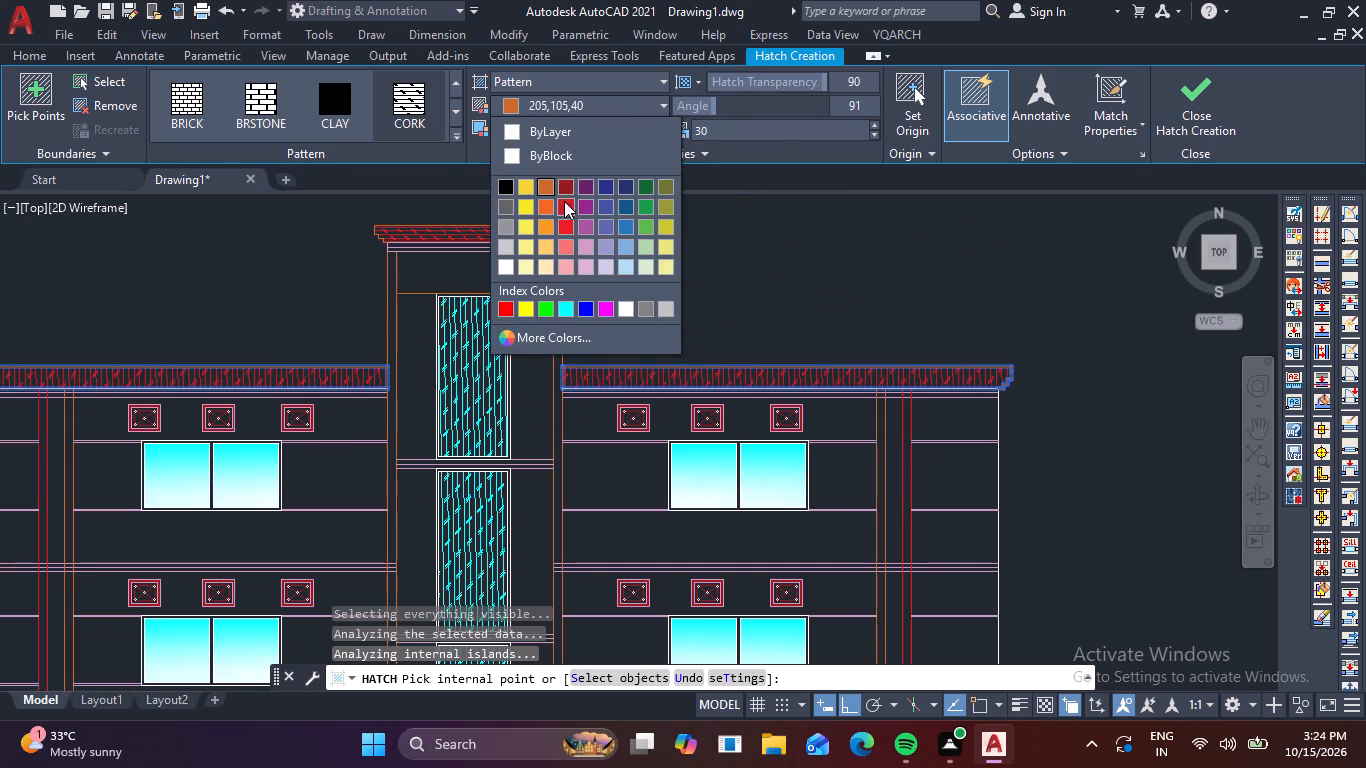
left_click(564, 201)
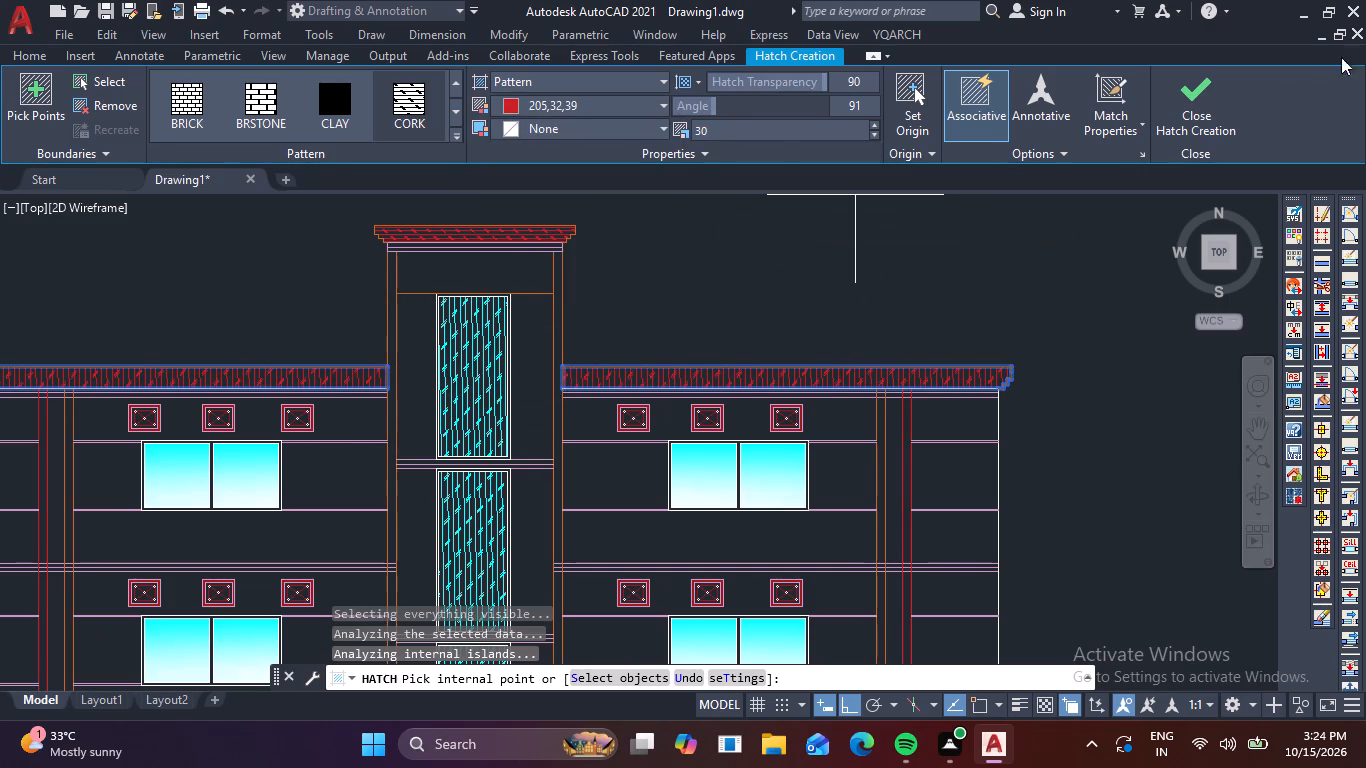
left_click(1221, 92)
key("Escape")
Start a new hatch with the BRSTONE pattern in orange 242,103,34.
scroll(995, 252, "down", 1)
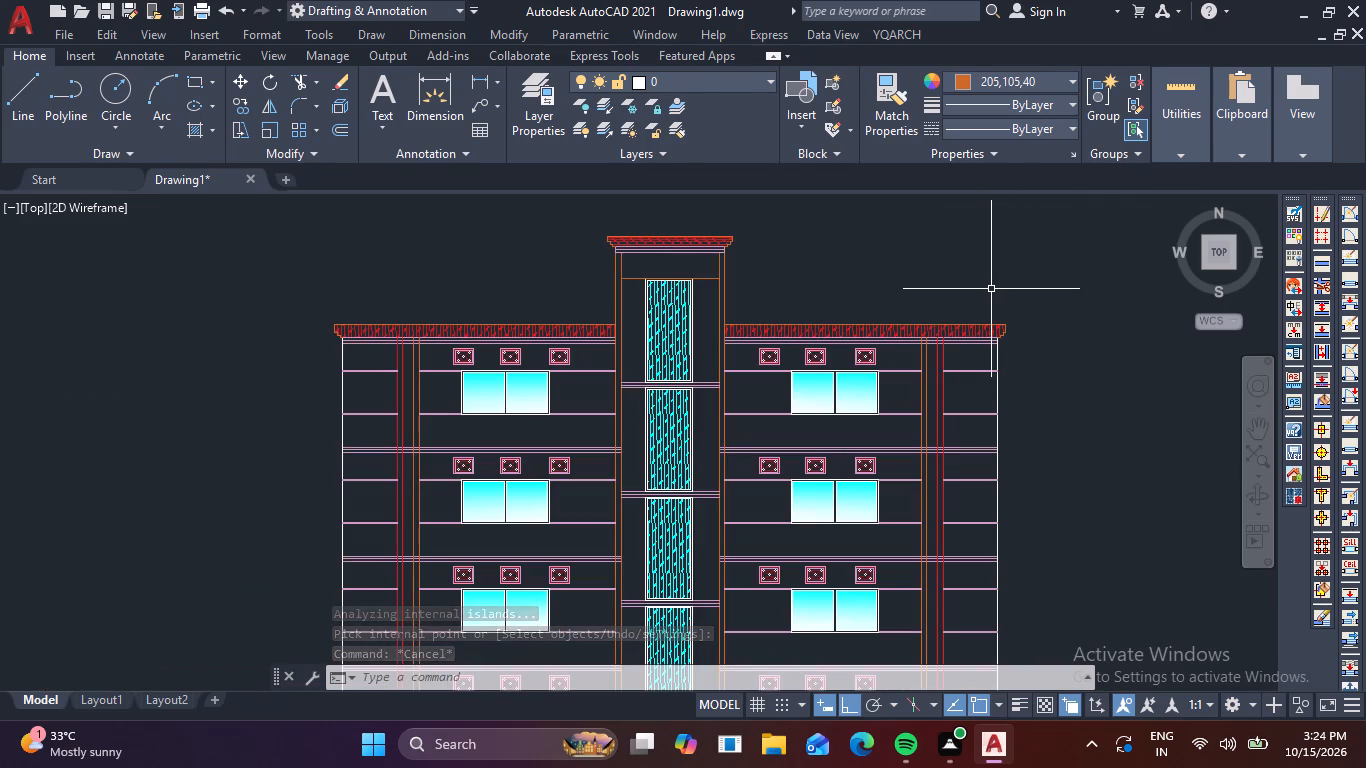
scroll(982, 292, "down", 1)
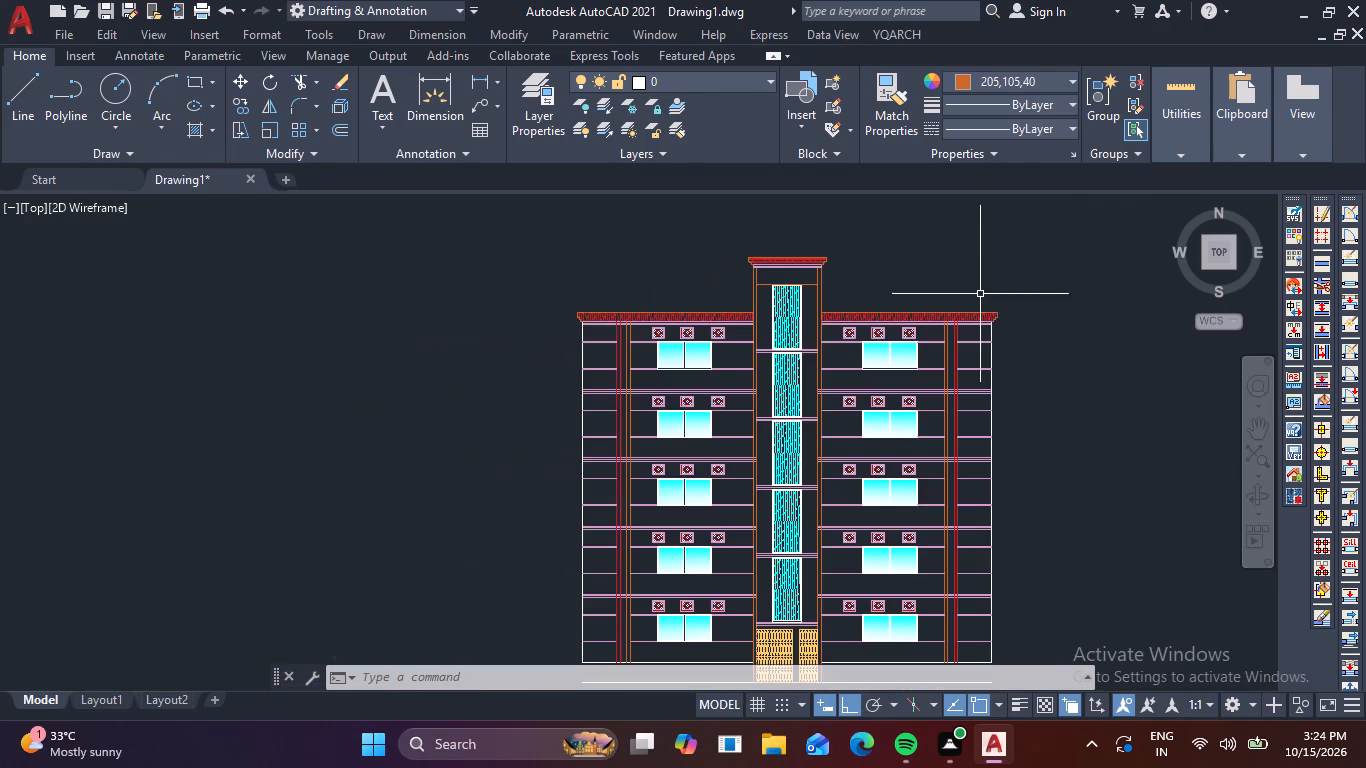
middle_click_drag(973, 350, 936, 251)
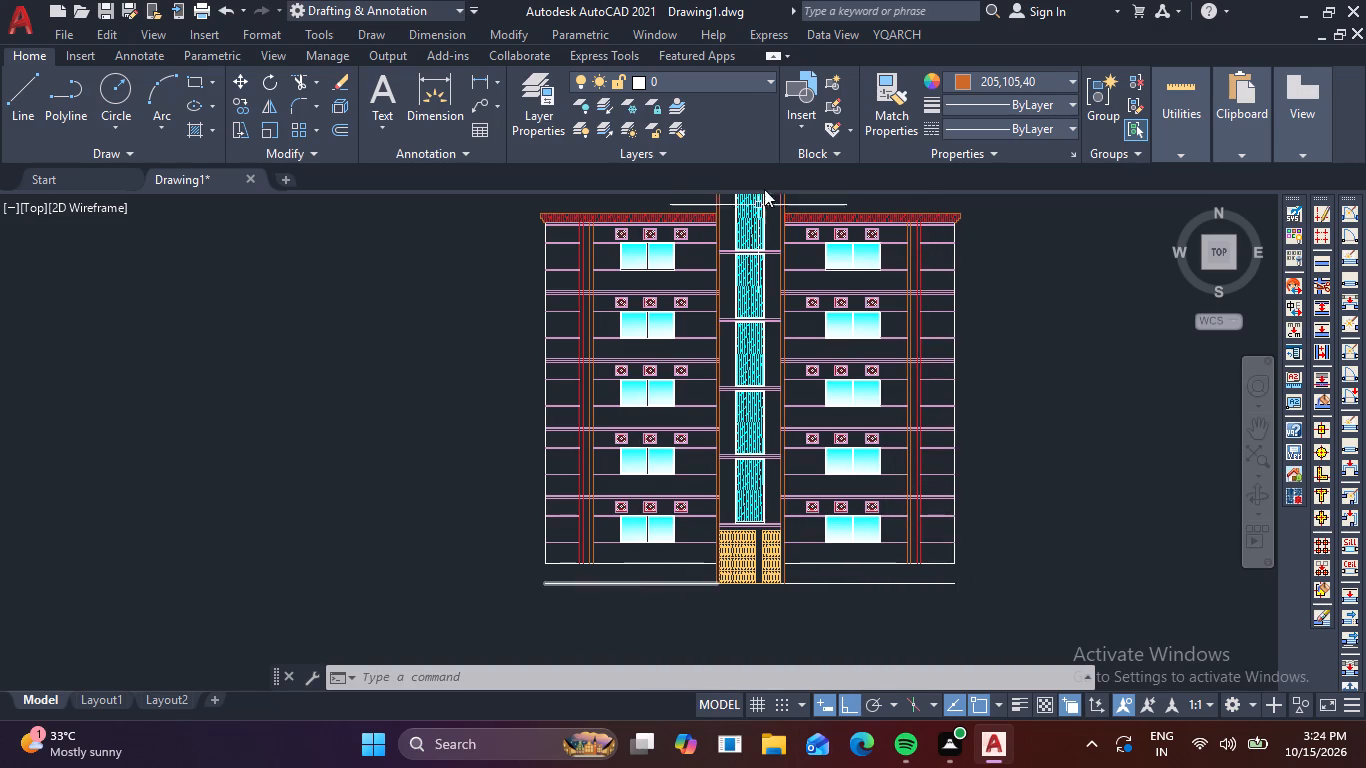
type("h")
key("space")
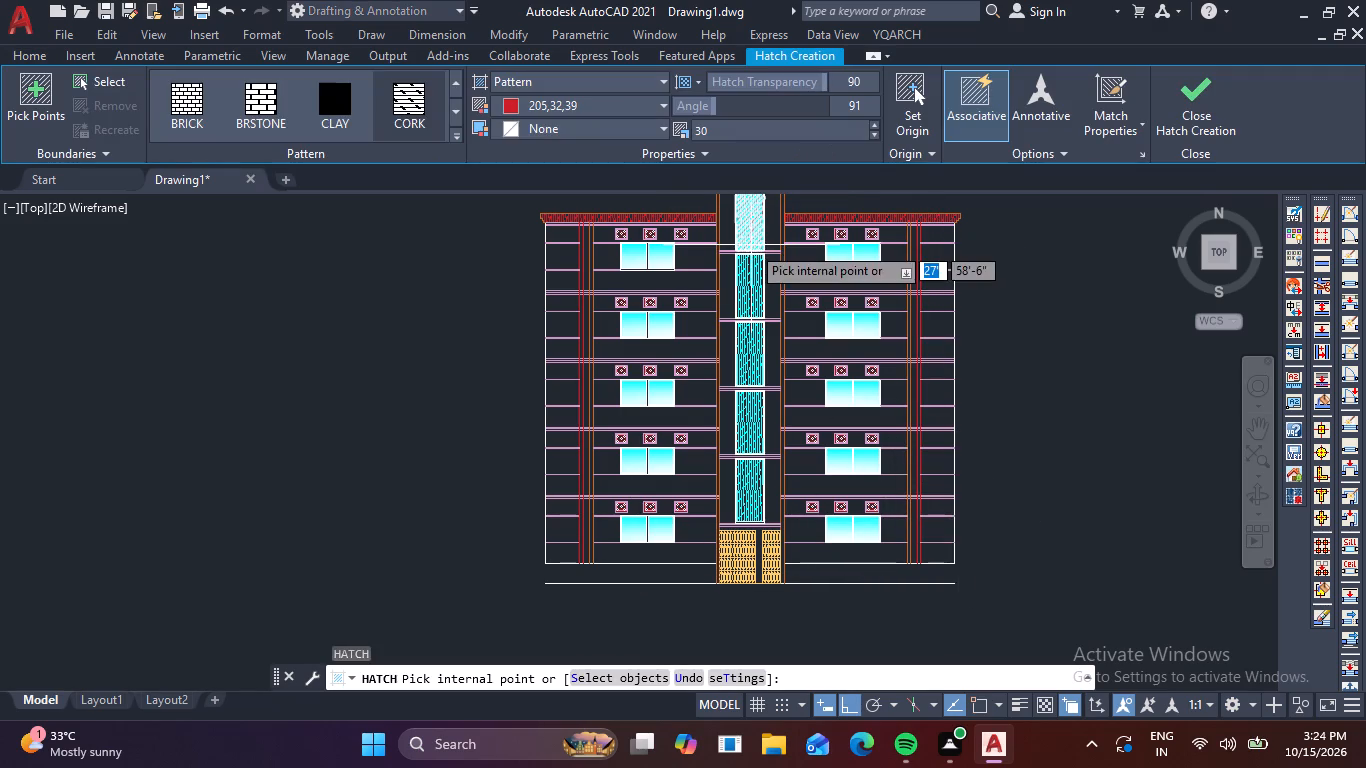
left_click(456, 137)
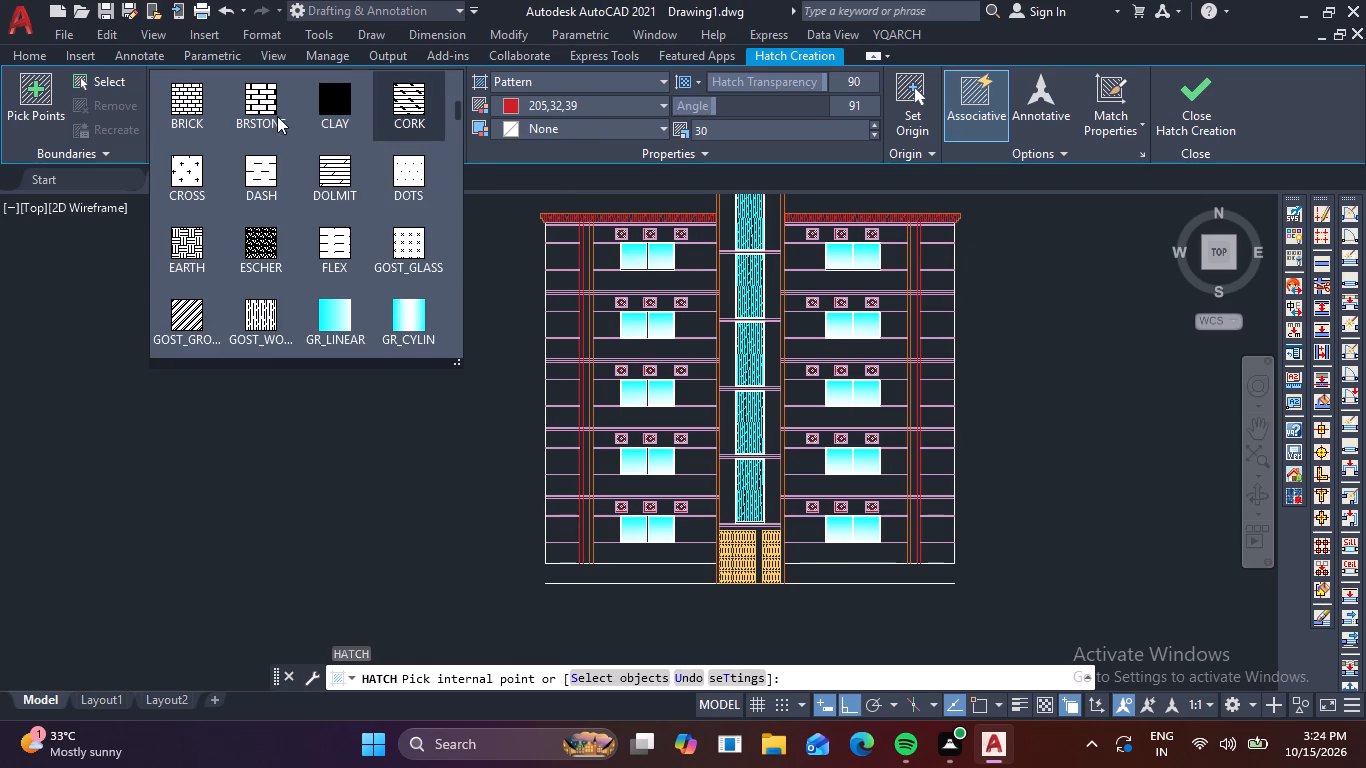
left_click(271, 112)
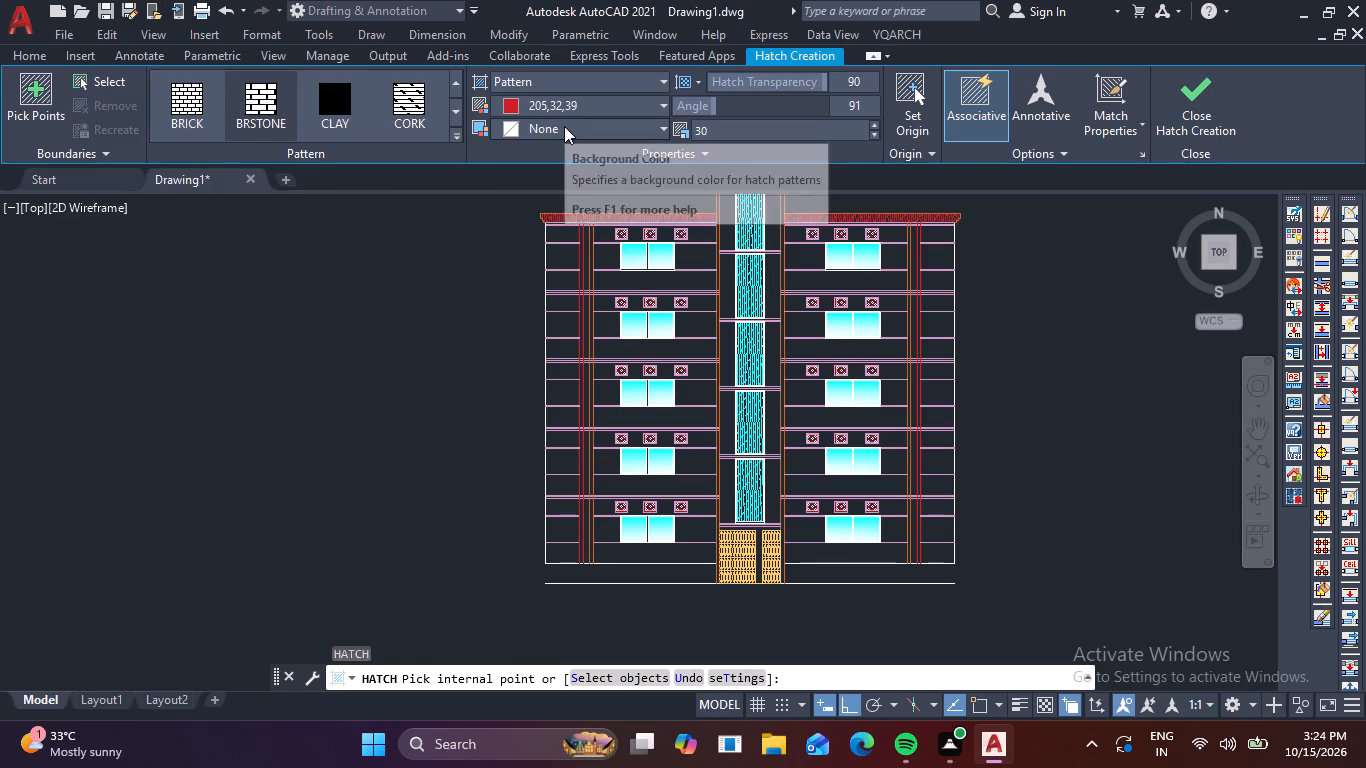
left_click(665, 103)
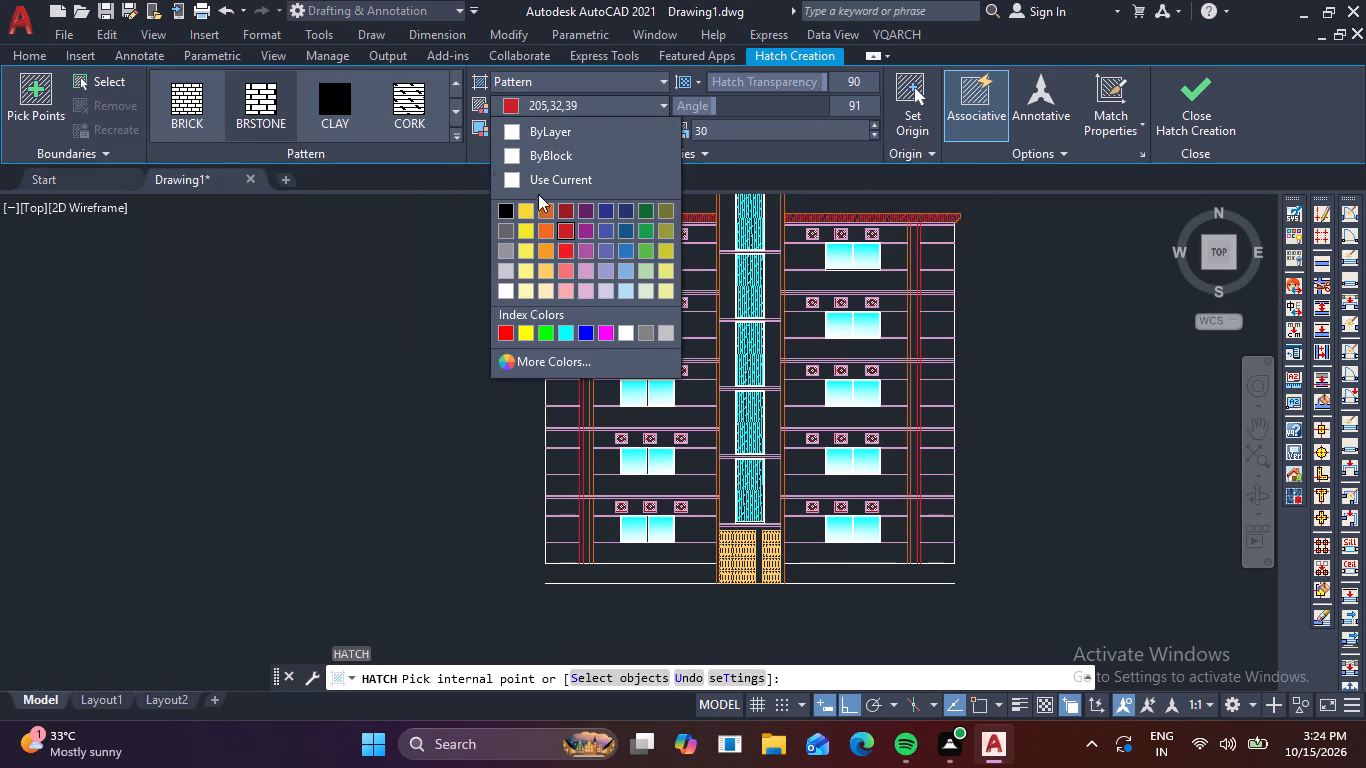
left_click(550, 226)
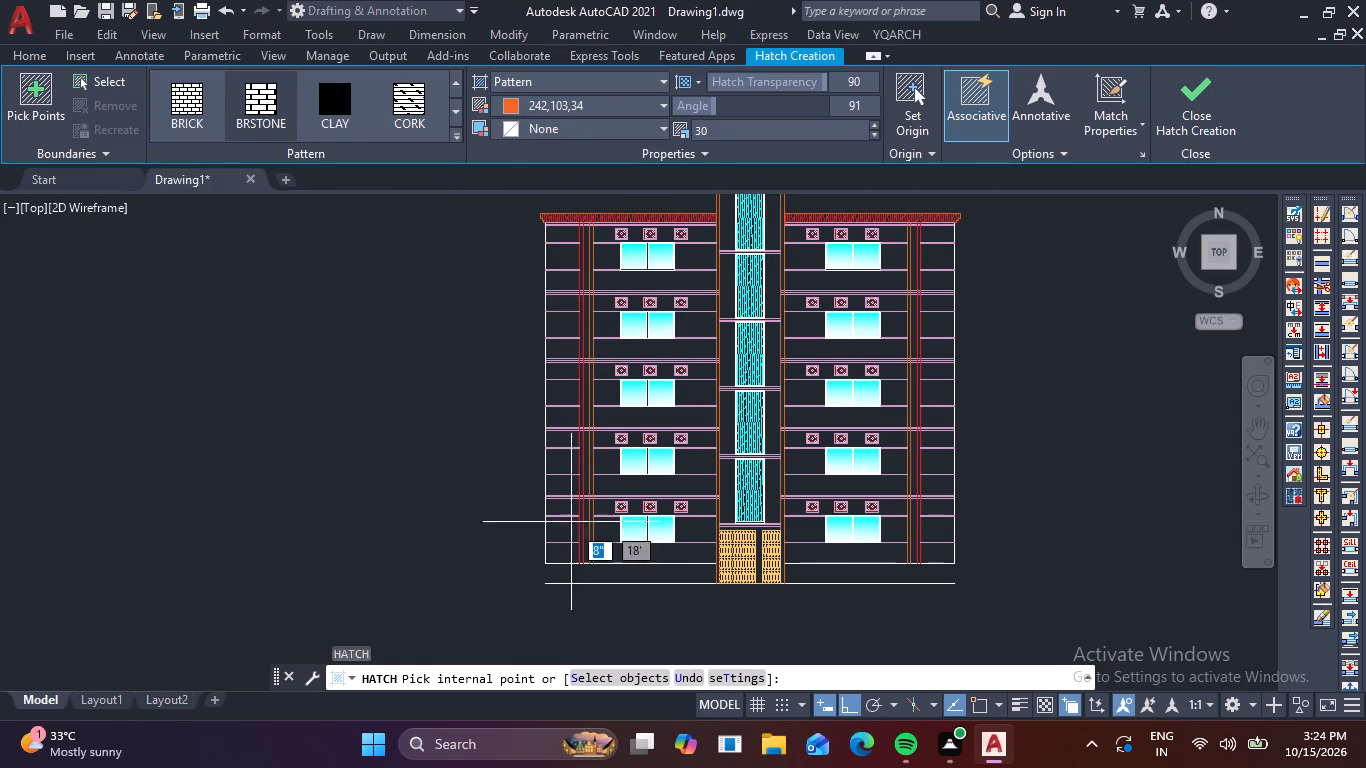
Change the pattern to AR-B88 at scale 5 and hatch the left wing's lowest window-level panel at its outer end.
scroll(560, 557, "up", 1)
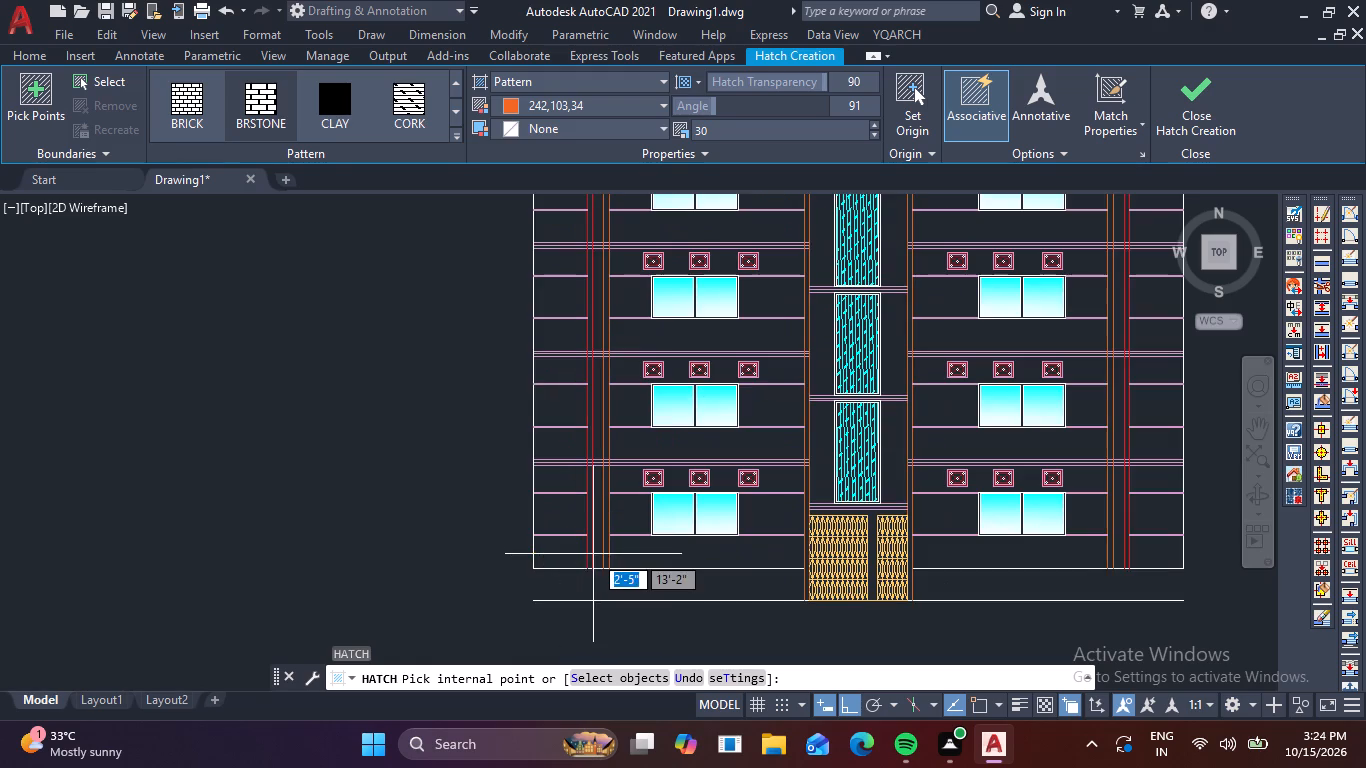
scroll(555, 556, "up", 3)
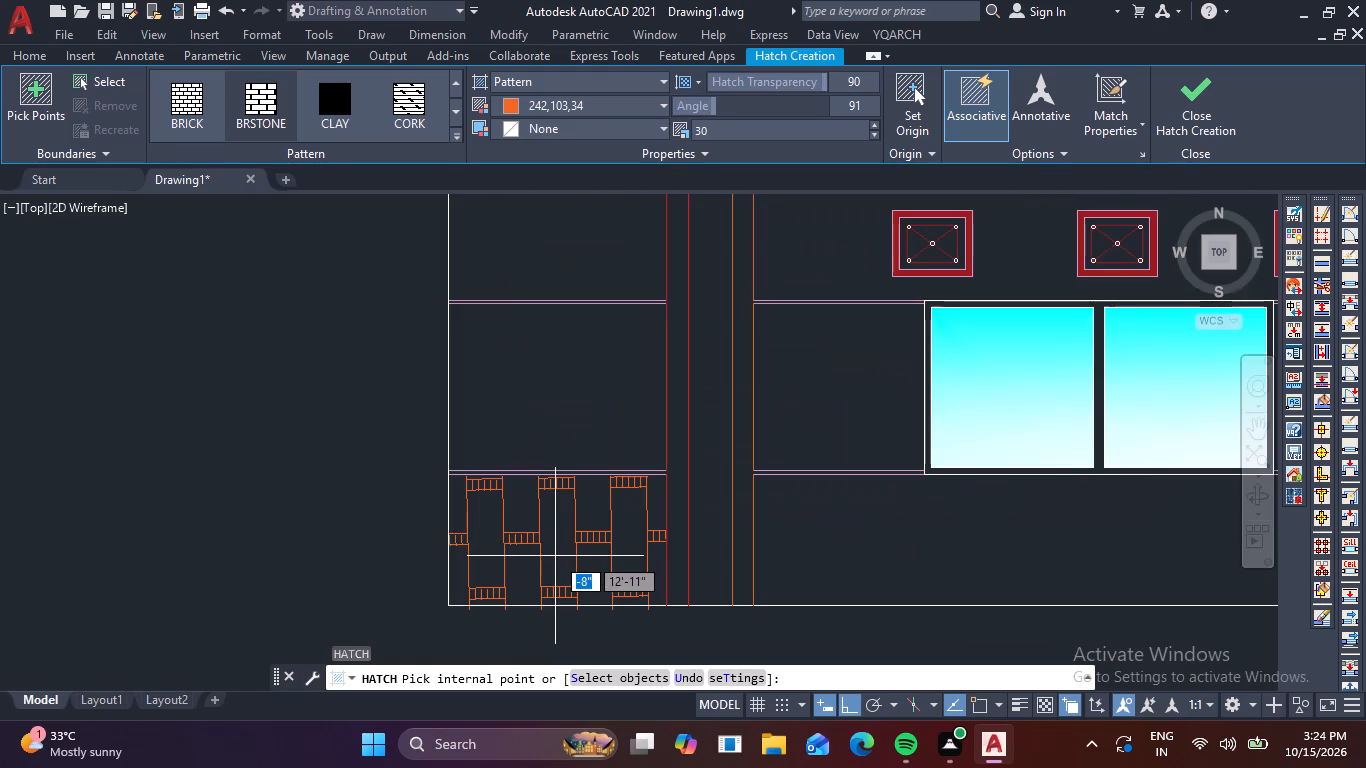
left_click(456, 141)
scroll(267, 192, "up", 11)
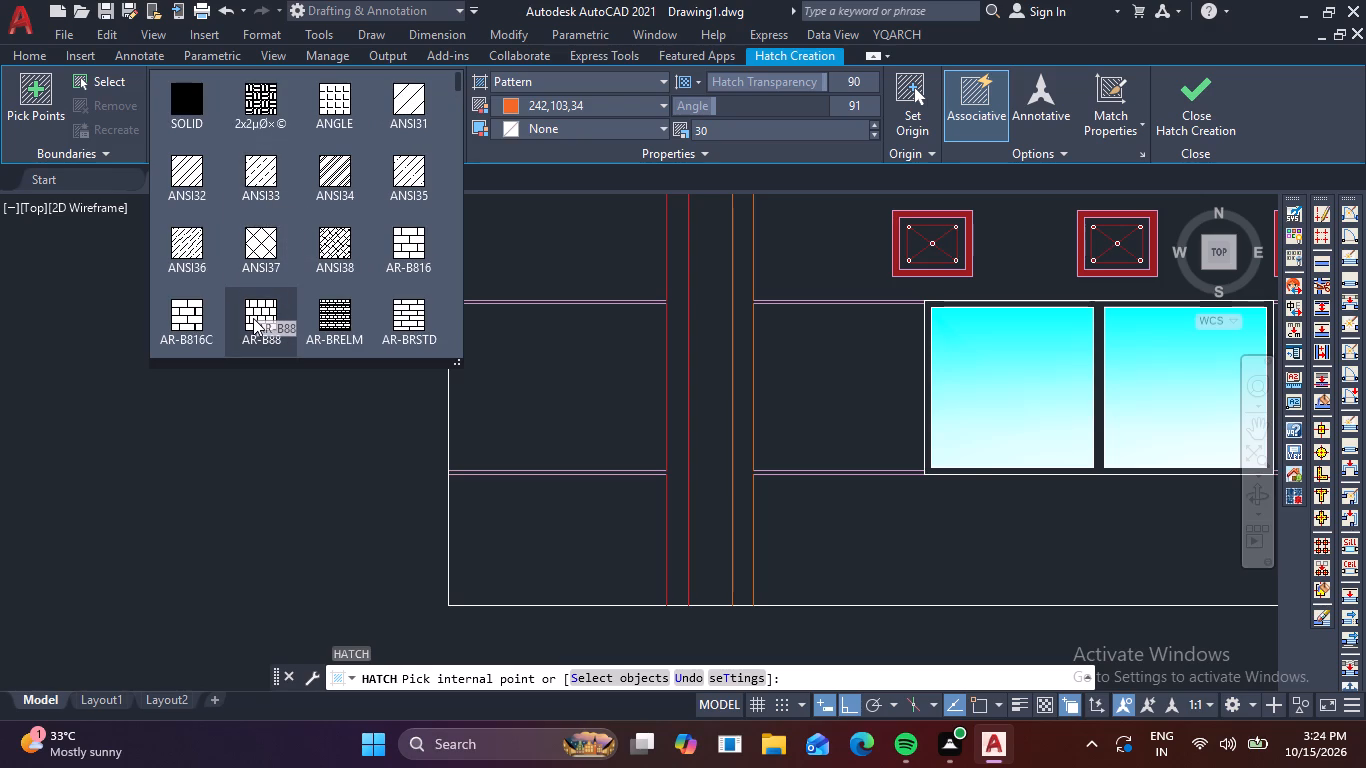
left_click(253, 318)
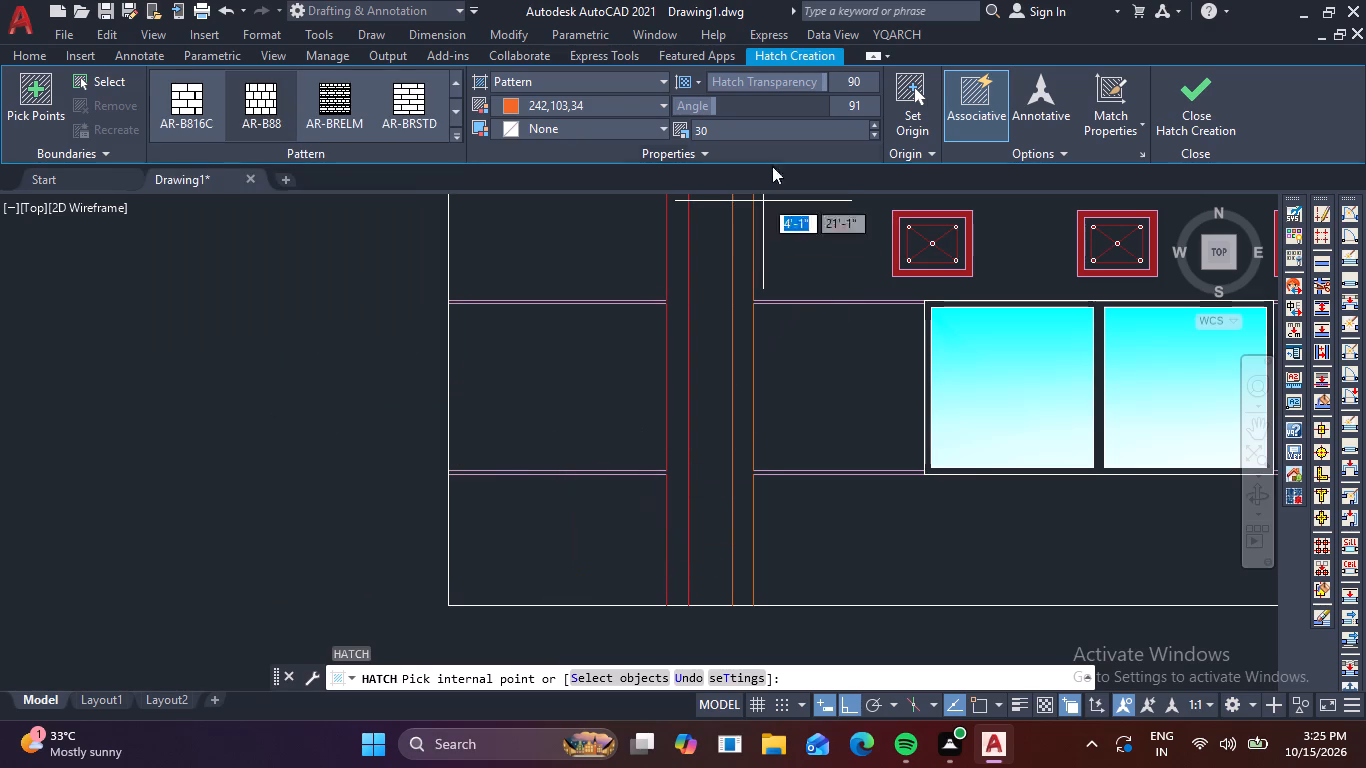
left_click(769, 131)
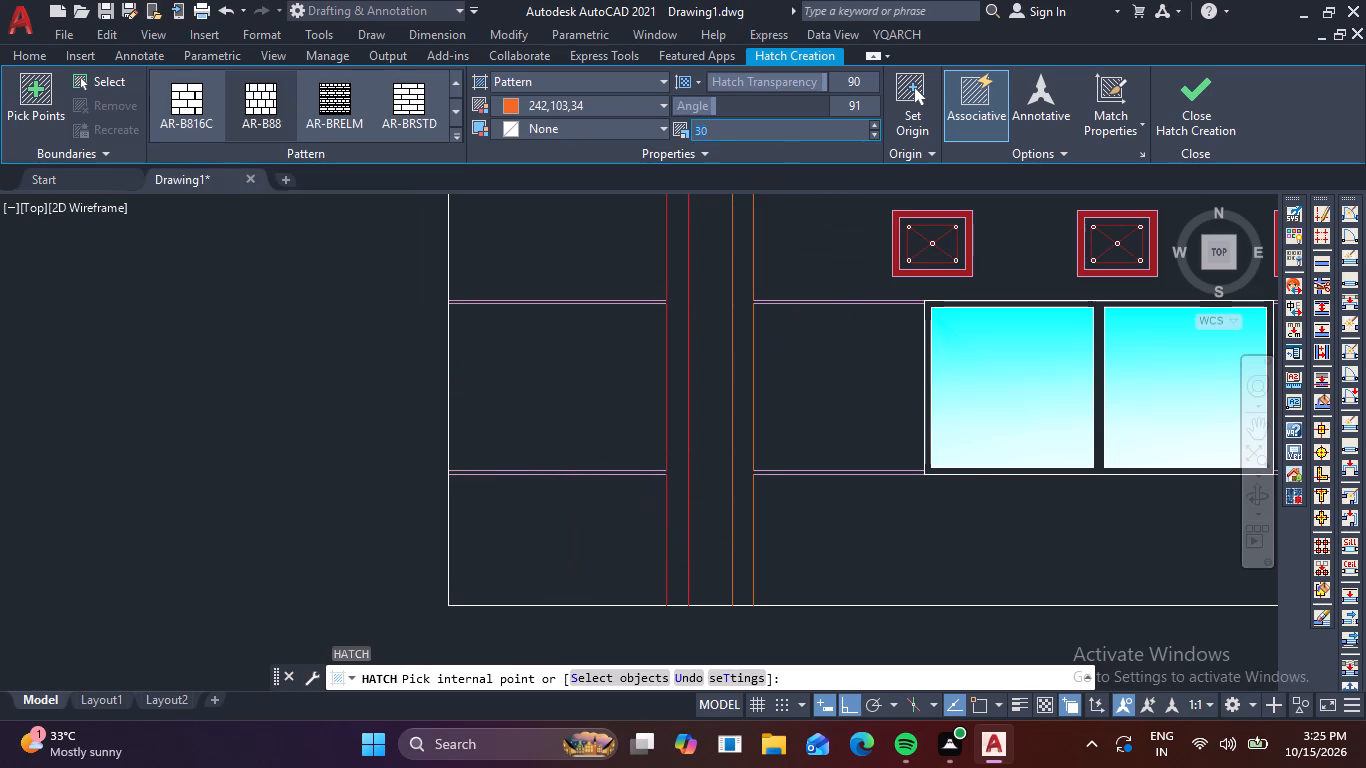
key("BackSpace")
key("5")
key("Return")
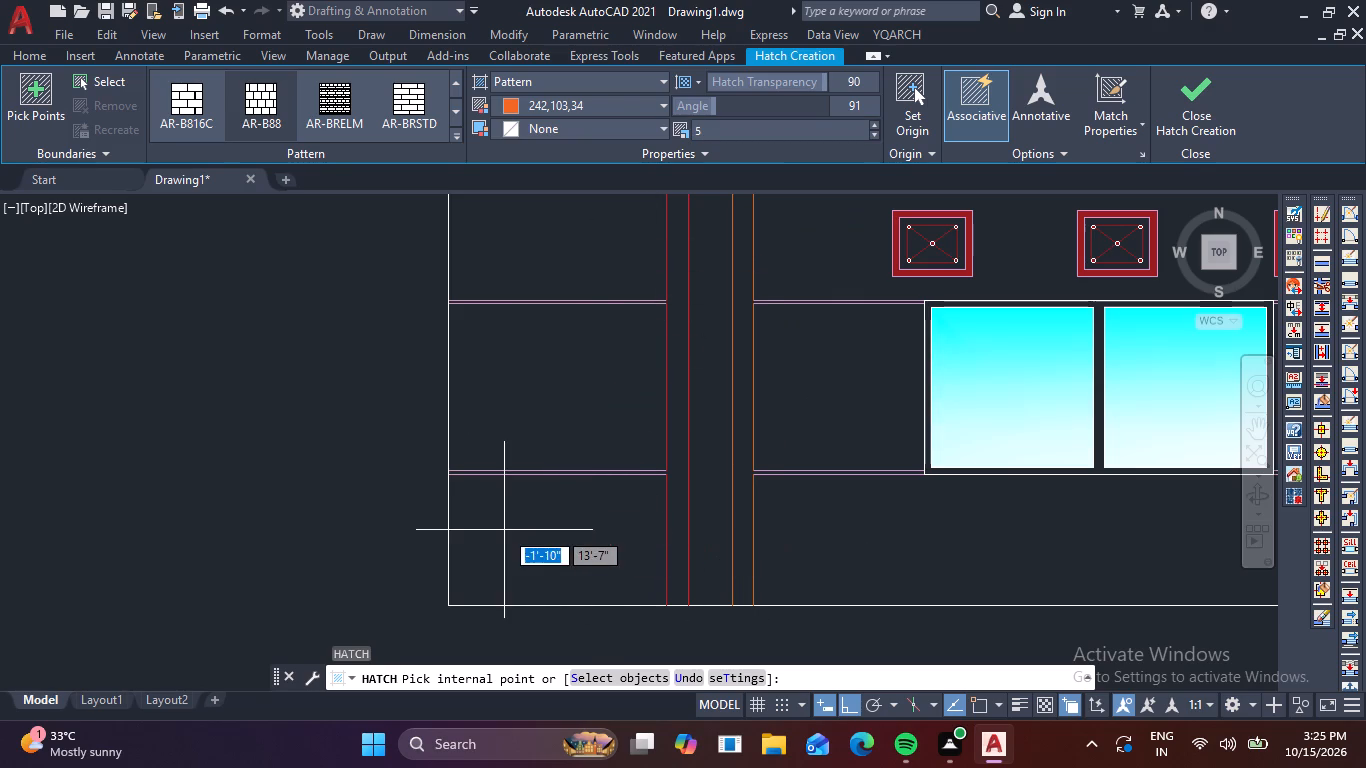
left_click(590, 370)
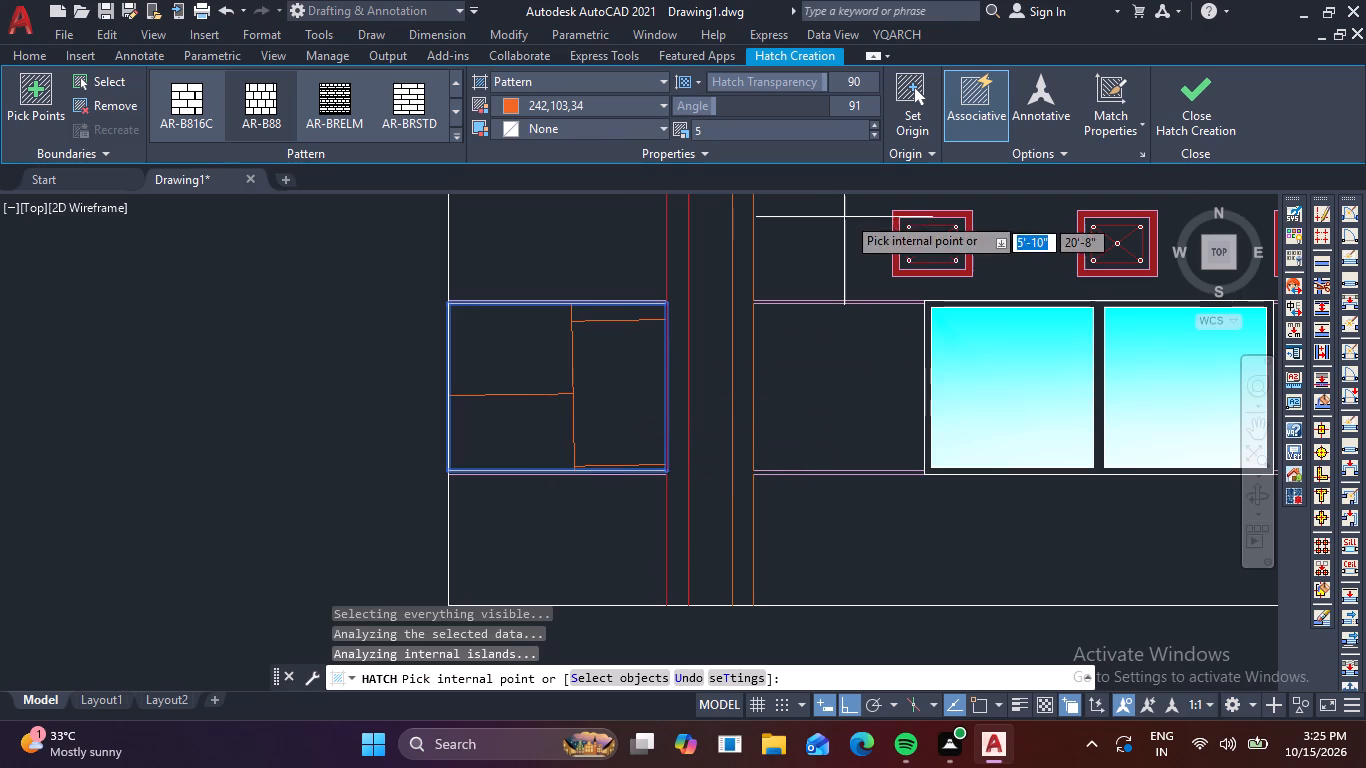
Set the outer panel's block hatch to scale 1 and angle 0.
left_click(767, 123)
left_click(758, 135)
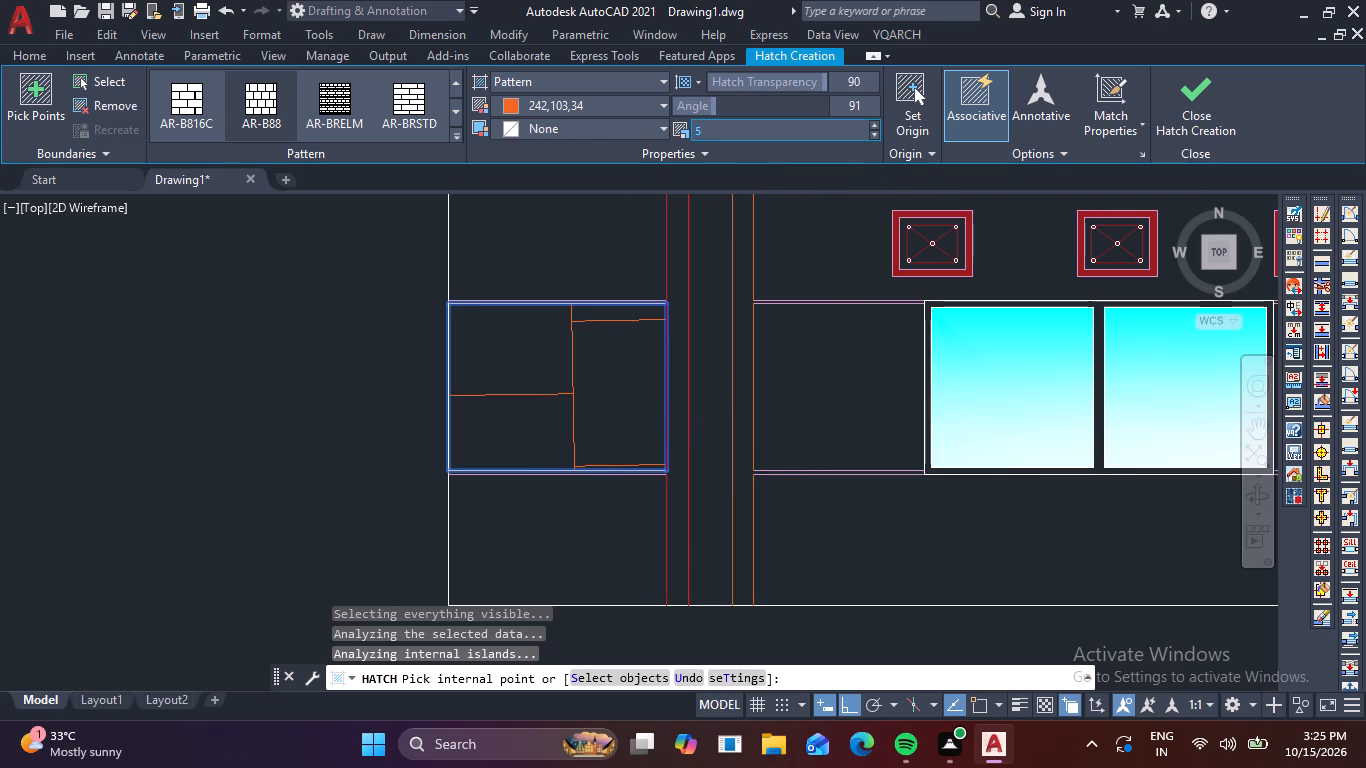
key("1")
key("Return")
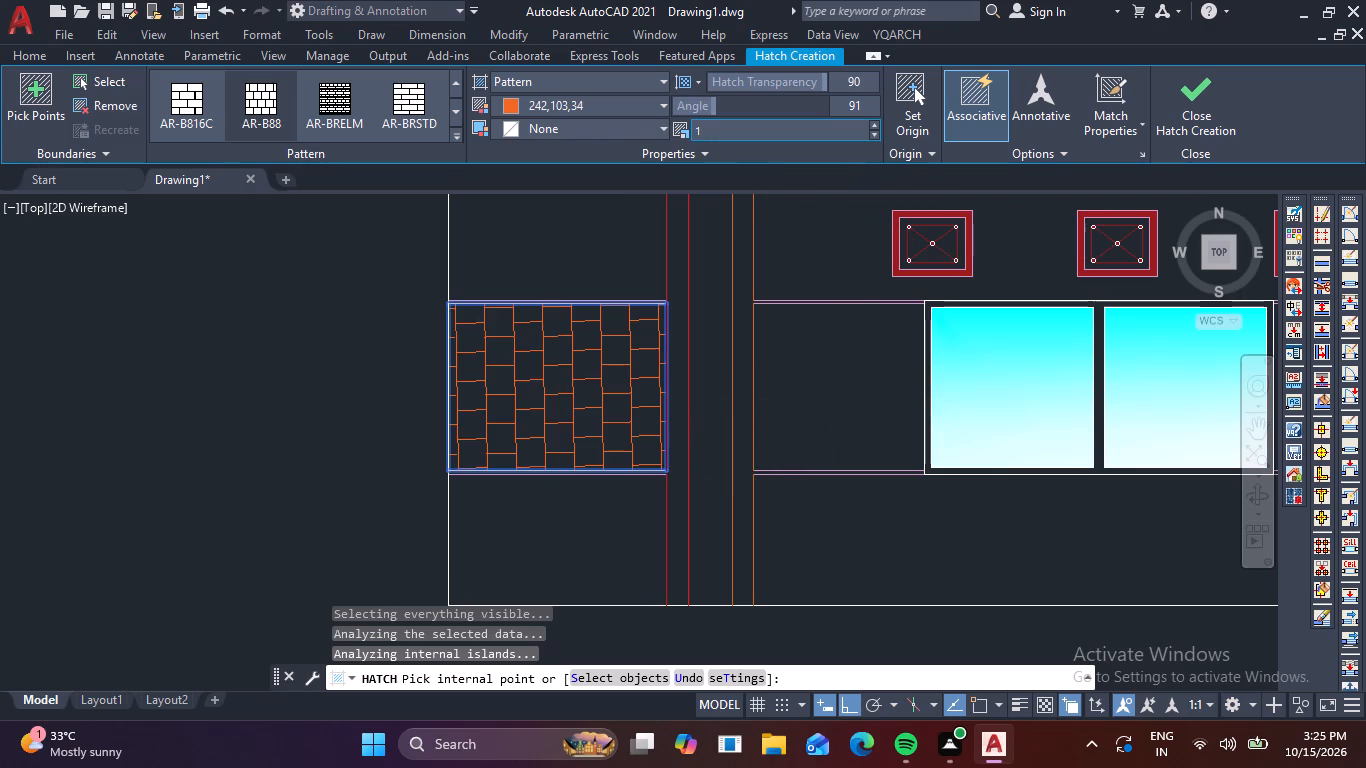
left_click_drag(710, 106, 636, 107)
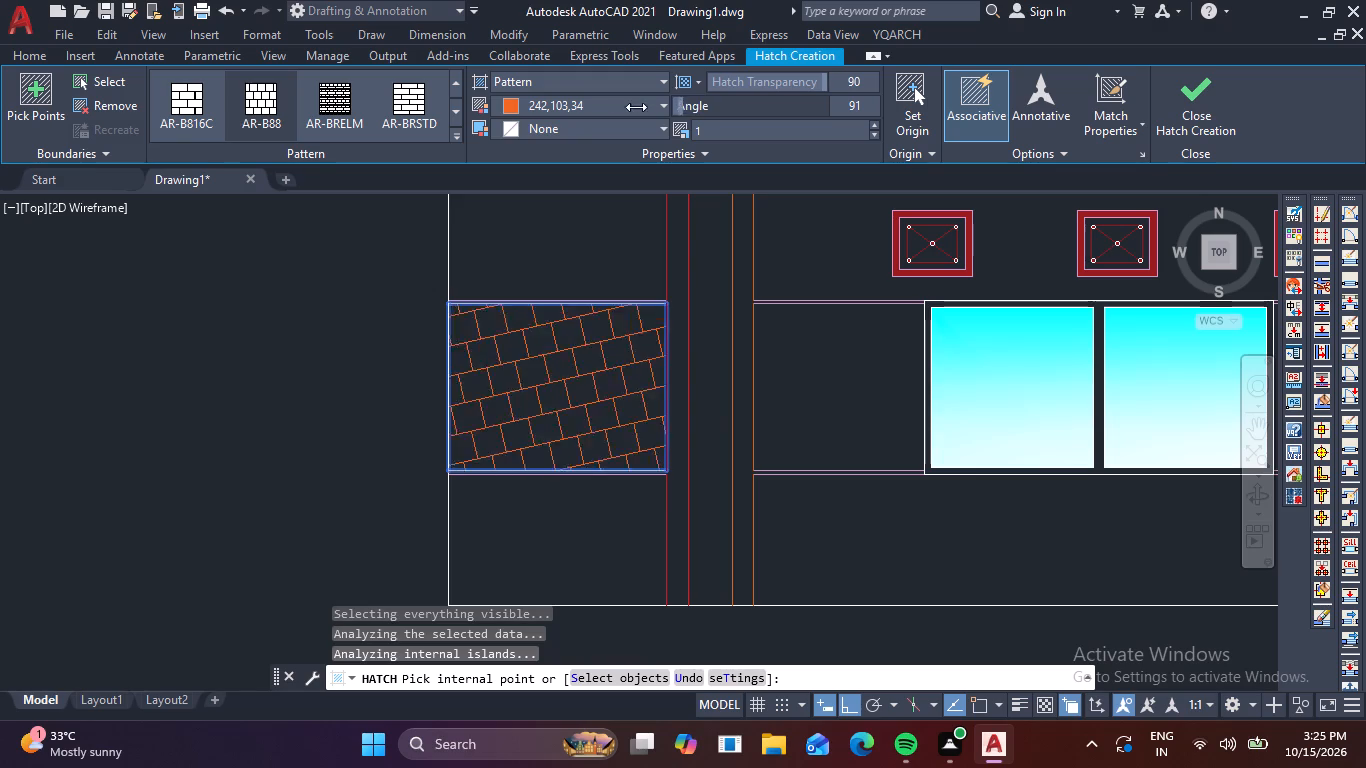
left_click_drag(636, 107, 520, 123)
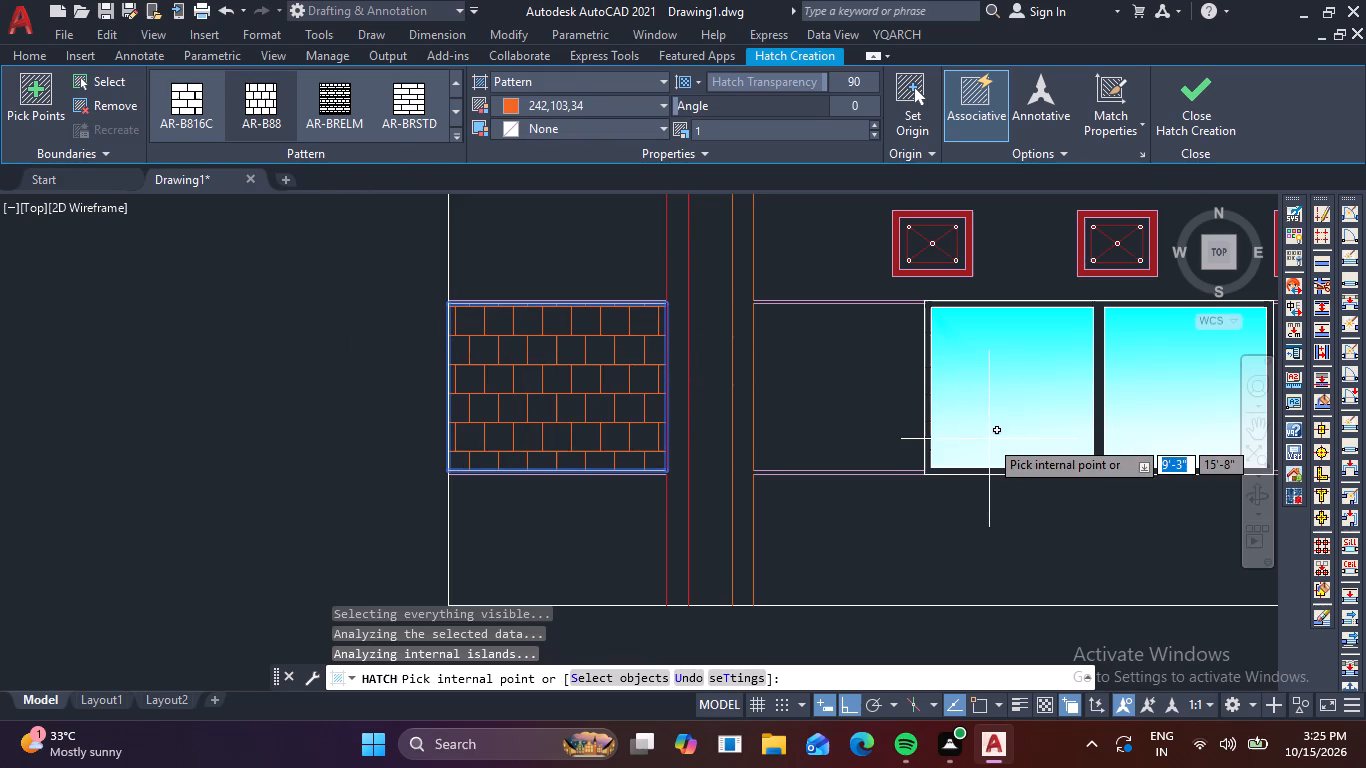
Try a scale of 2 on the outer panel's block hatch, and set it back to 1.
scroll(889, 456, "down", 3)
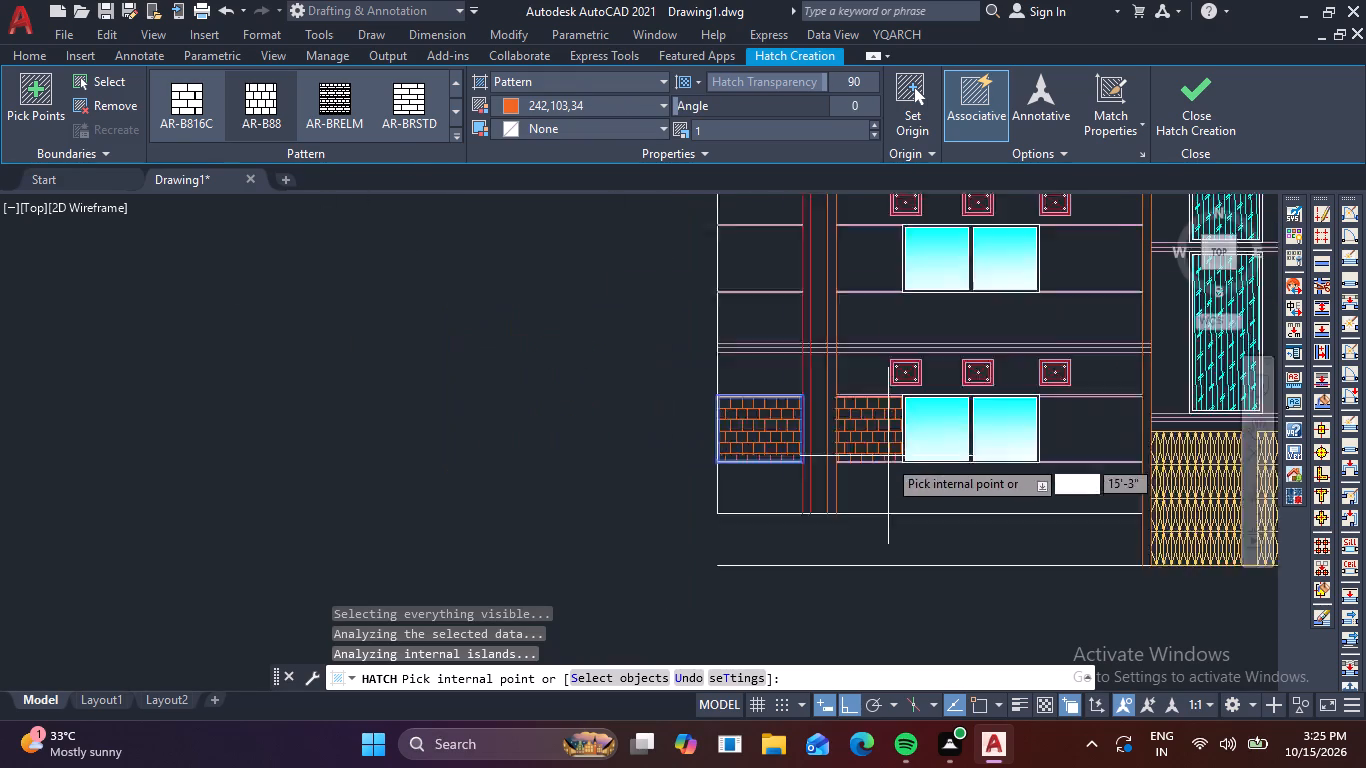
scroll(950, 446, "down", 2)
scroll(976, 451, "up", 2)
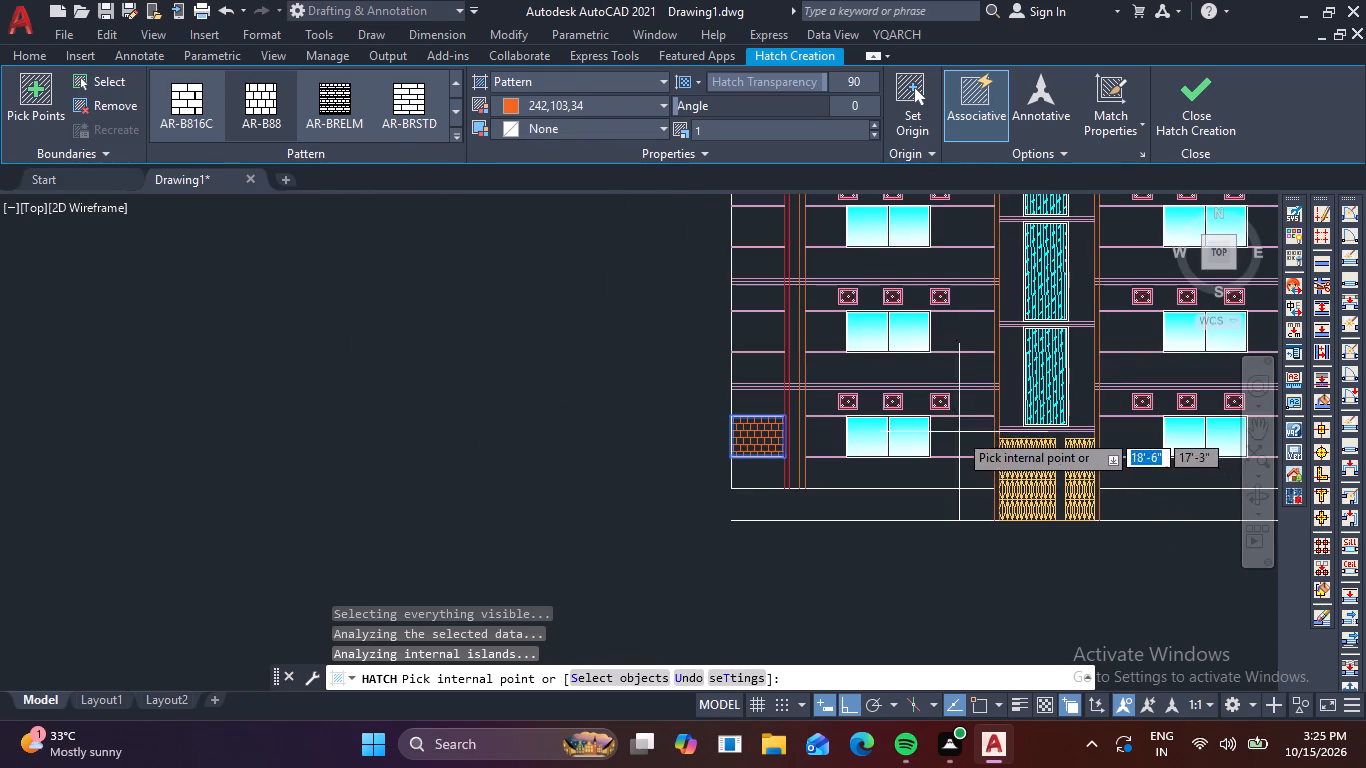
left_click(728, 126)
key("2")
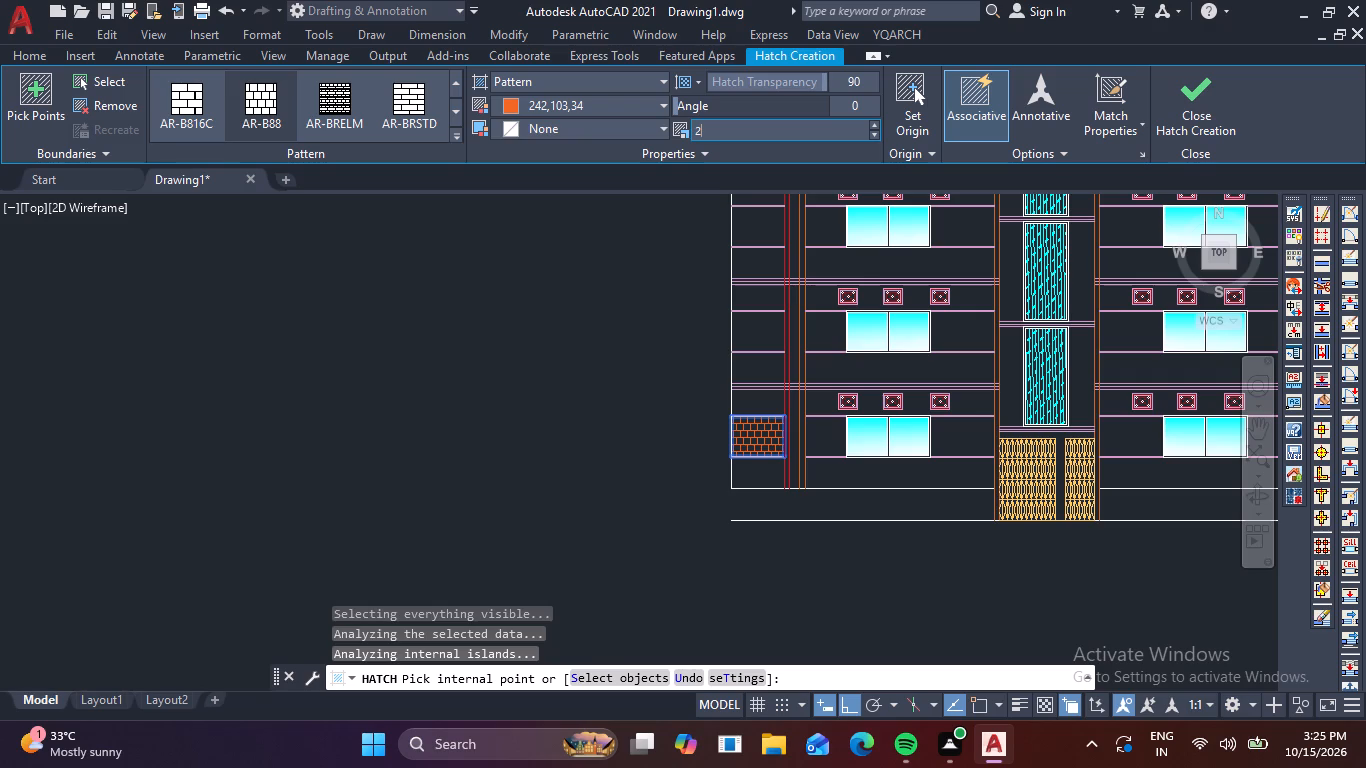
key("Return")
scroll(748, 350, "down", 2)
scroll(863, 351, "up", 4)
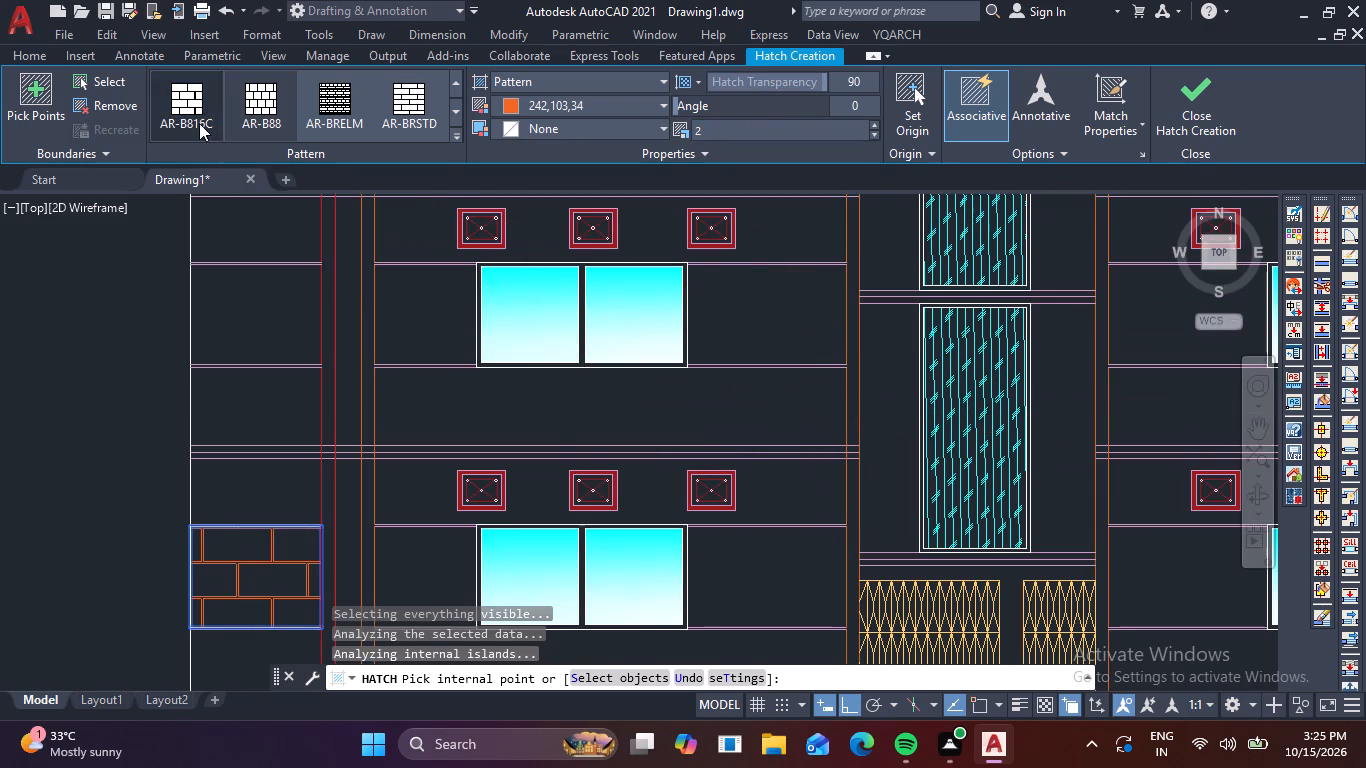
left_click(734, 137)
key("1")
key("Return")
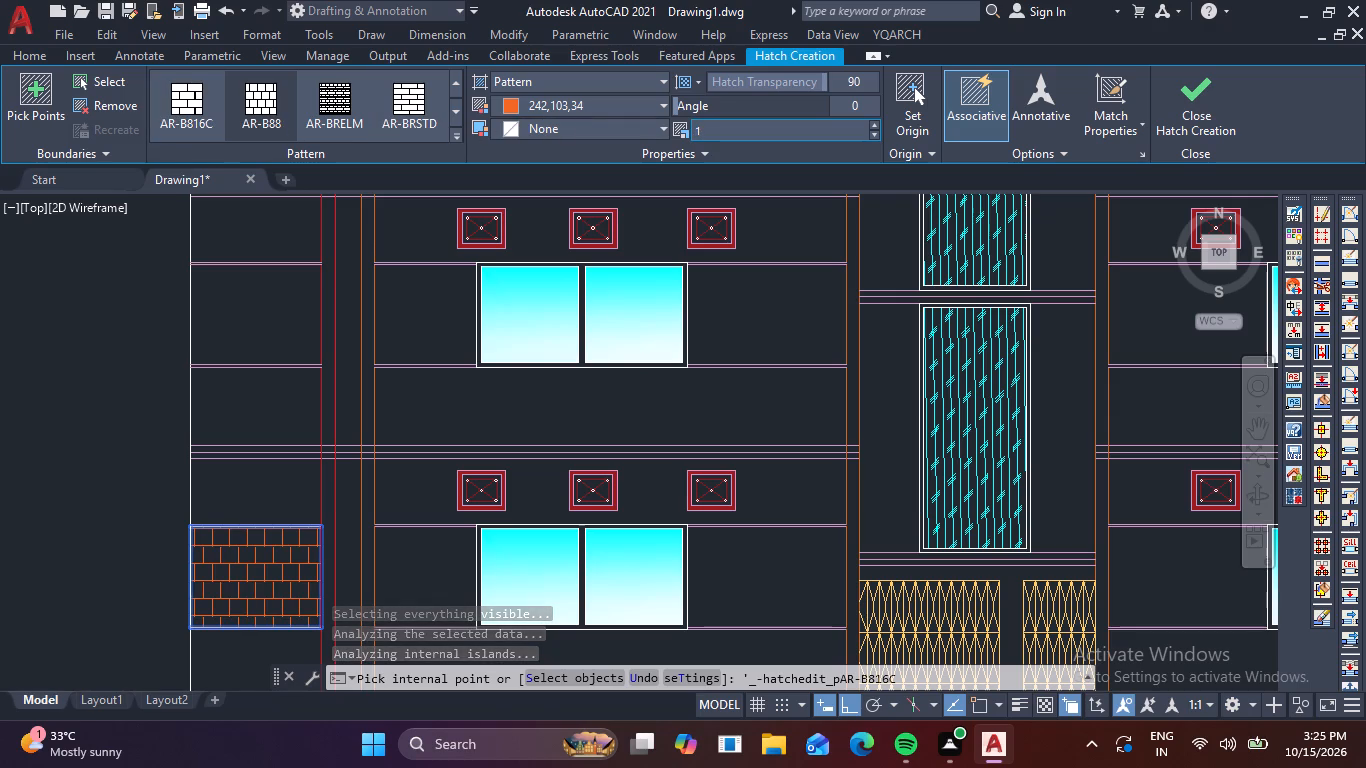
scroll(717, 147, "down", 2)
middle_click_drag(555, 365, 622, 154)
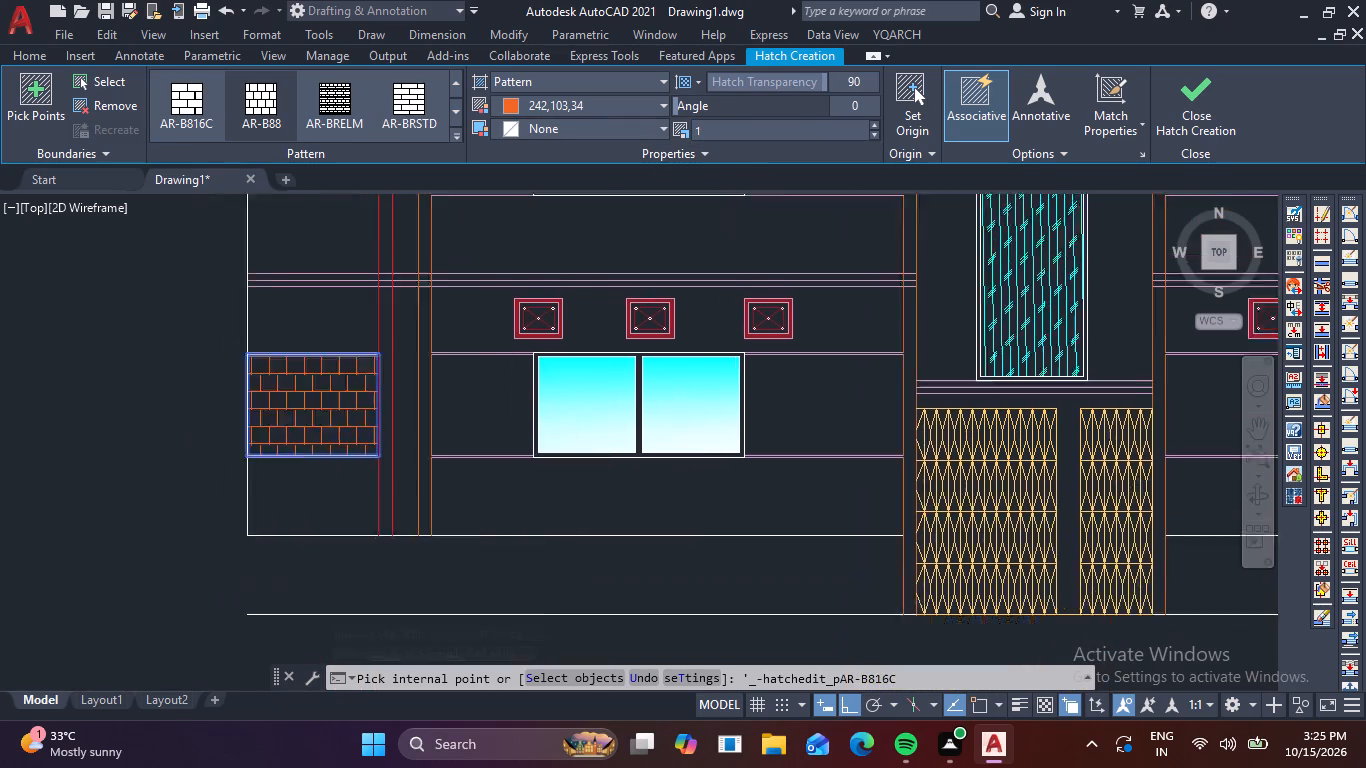
Hatch the remaining outer-end panels of the left wing's lowest two storeys with AR-B816C in orange 242,103,34 at scale 1.
middle_click_drag(622, 154, 663, 29)
left_click(352, 319)
middle_click_drag(371, 236, 381, 454)
left_click(368, 371)
left_click(397, 274)
middle_click_drag(397, 274, 411, 426)
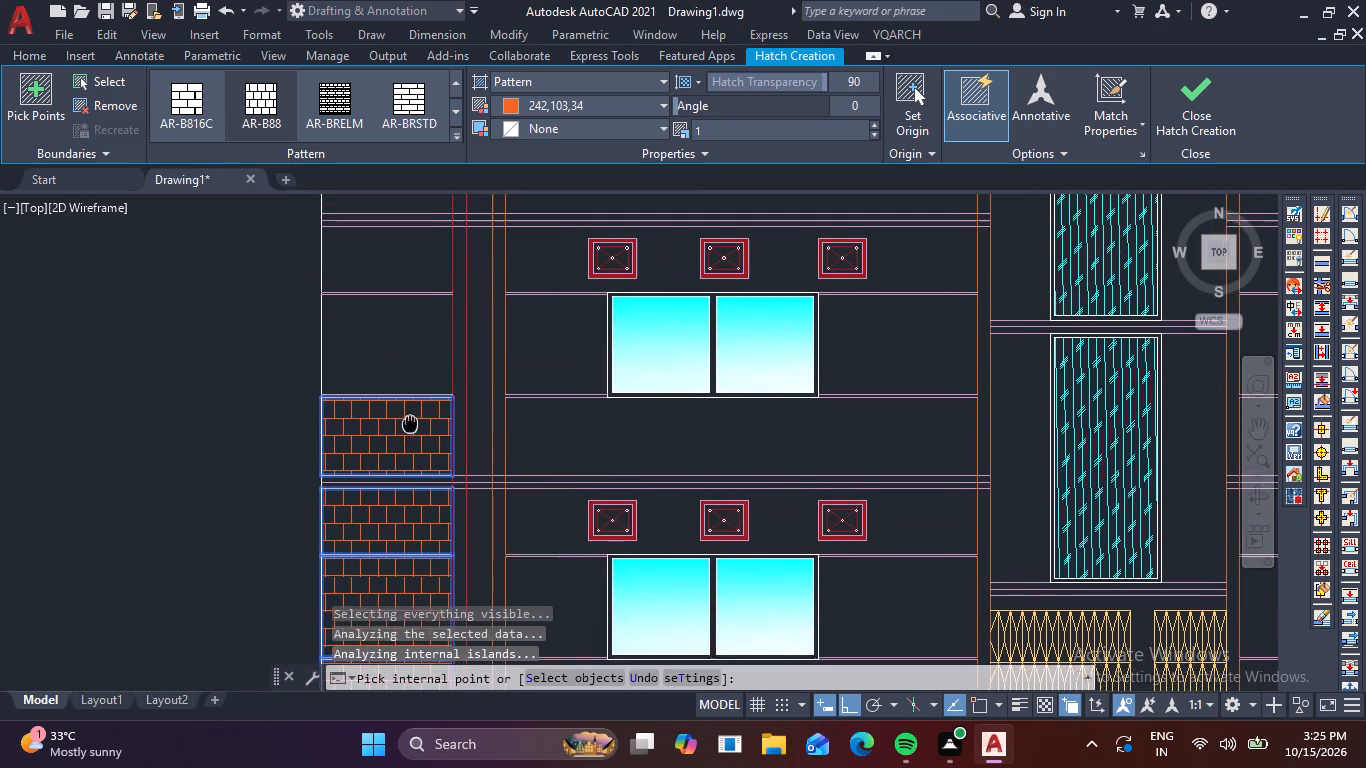
middle_click_drag(411, 426, 412, 427)
left_click(401, 330)
left_click(429, 233)
Continue the orange AR-B816C hatch through all outer-end panels of the left wing's upper three storeys.
middle_click_drag(428, 246, 436, 448)
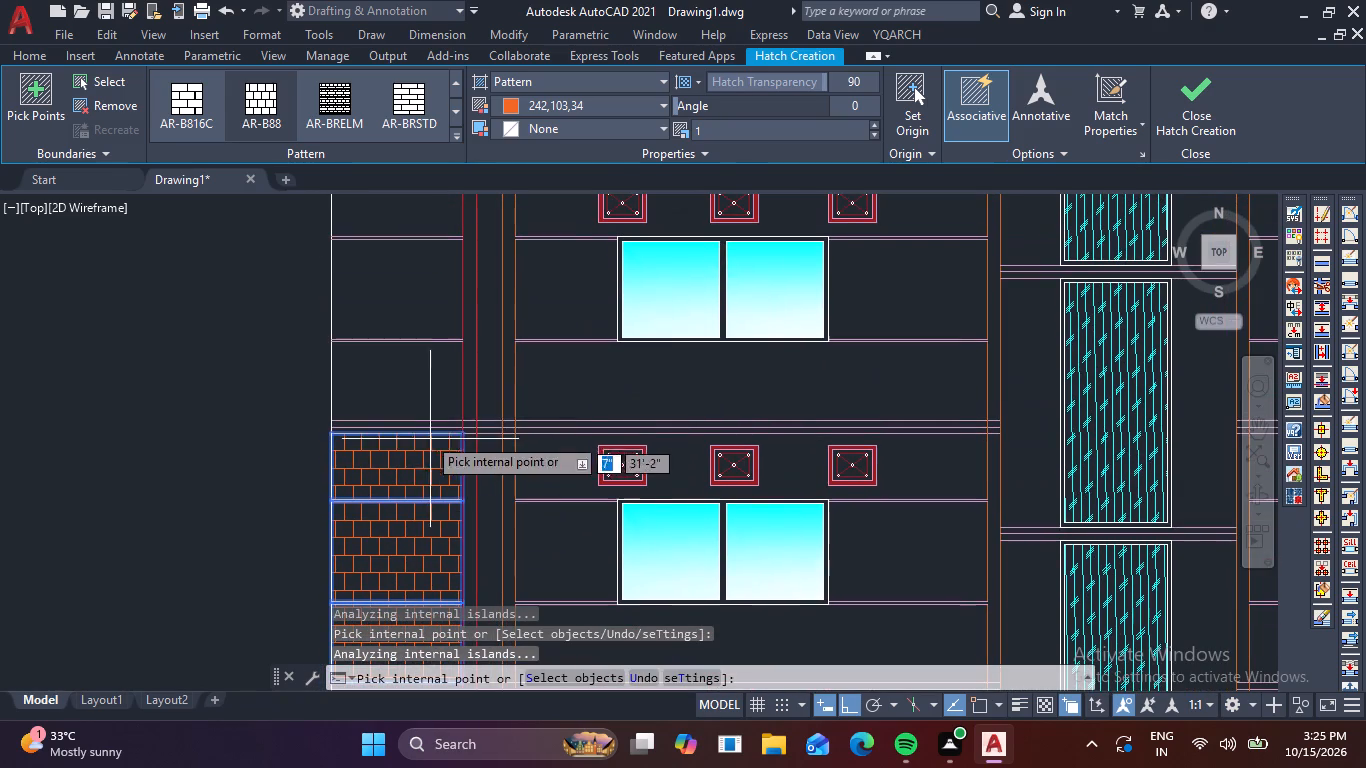
left_click(414, 384)
left_click(416, 274)
middle_click_drag(413, 308, 445, 524)
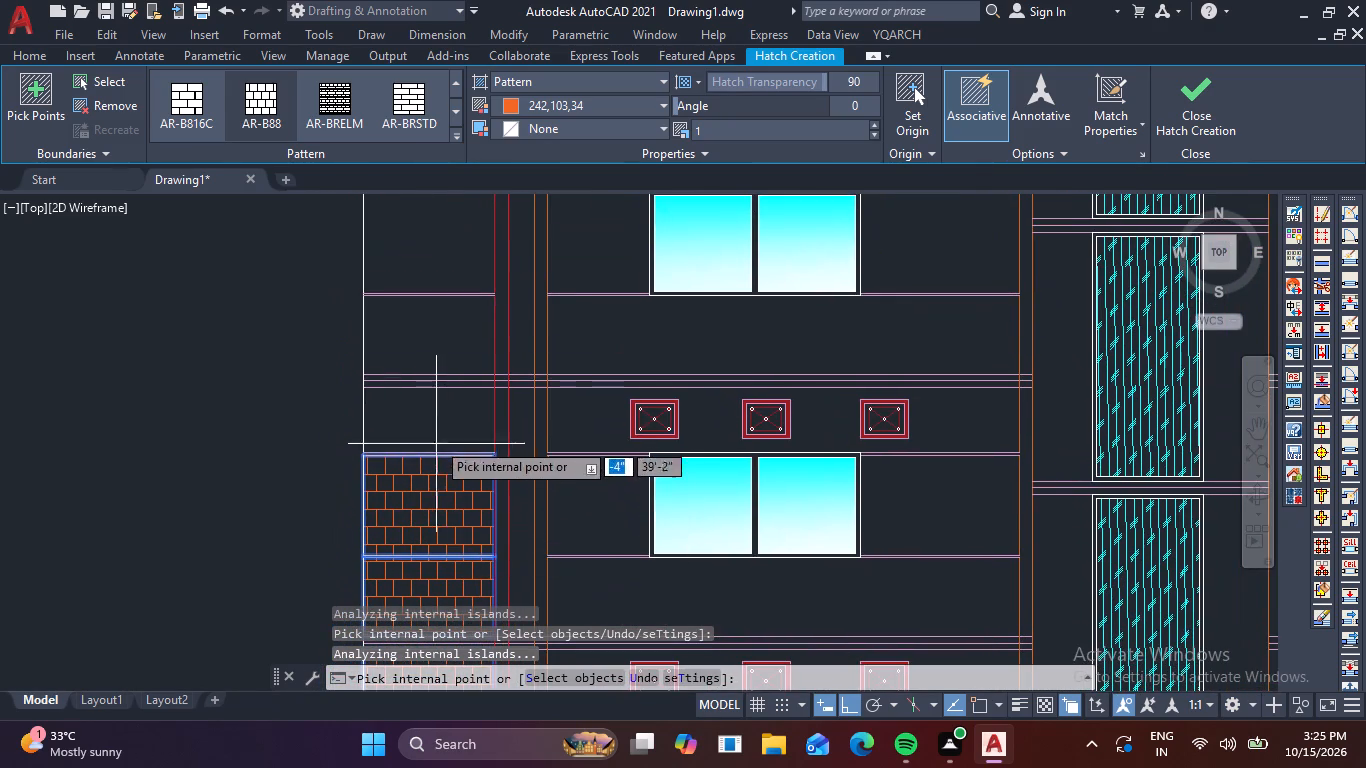
left_click(433, 426)
left_click(432, 337)
middle_click_drag(444, 310, 436, 563)
left_click(427, 503)
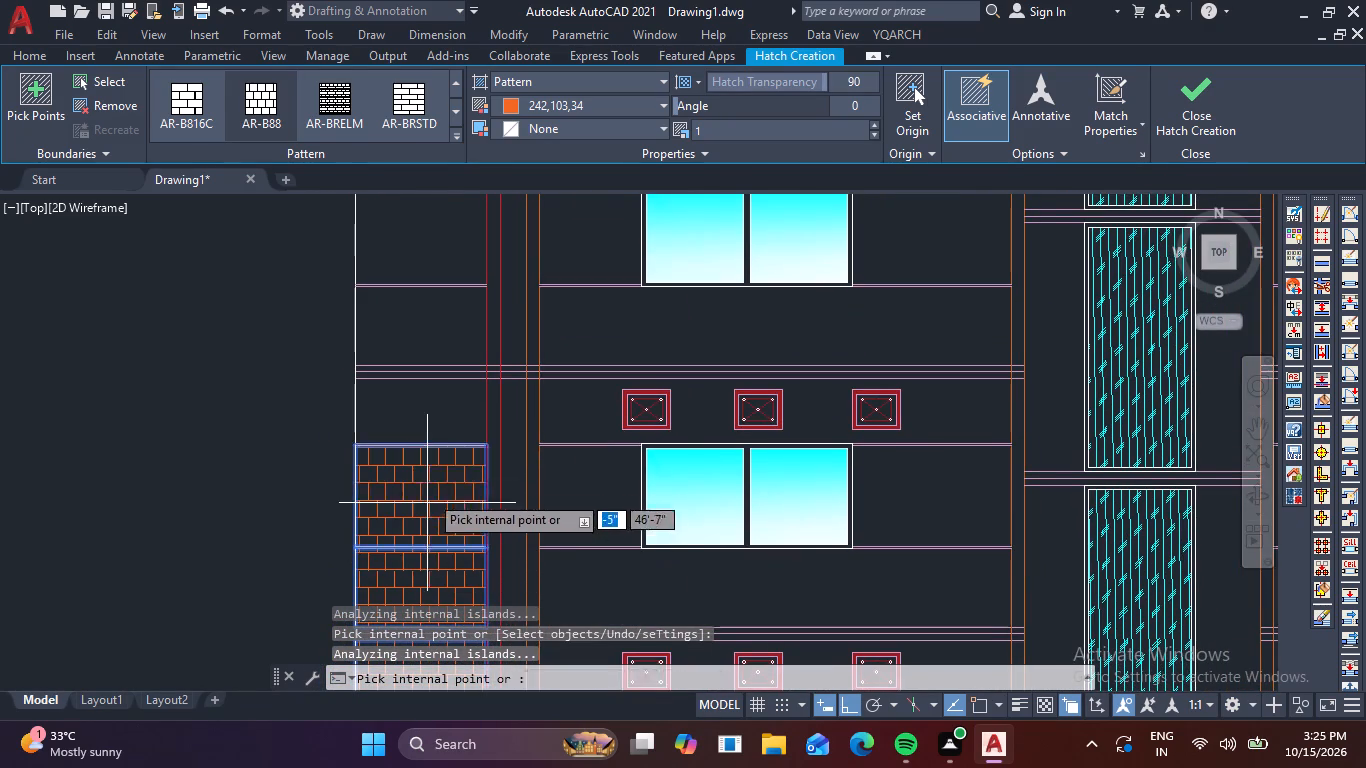
left_click(442, 418)
left_click(447, 302)
left_click(451, 239)
middle_click_drag(452, 258, 471, 503)
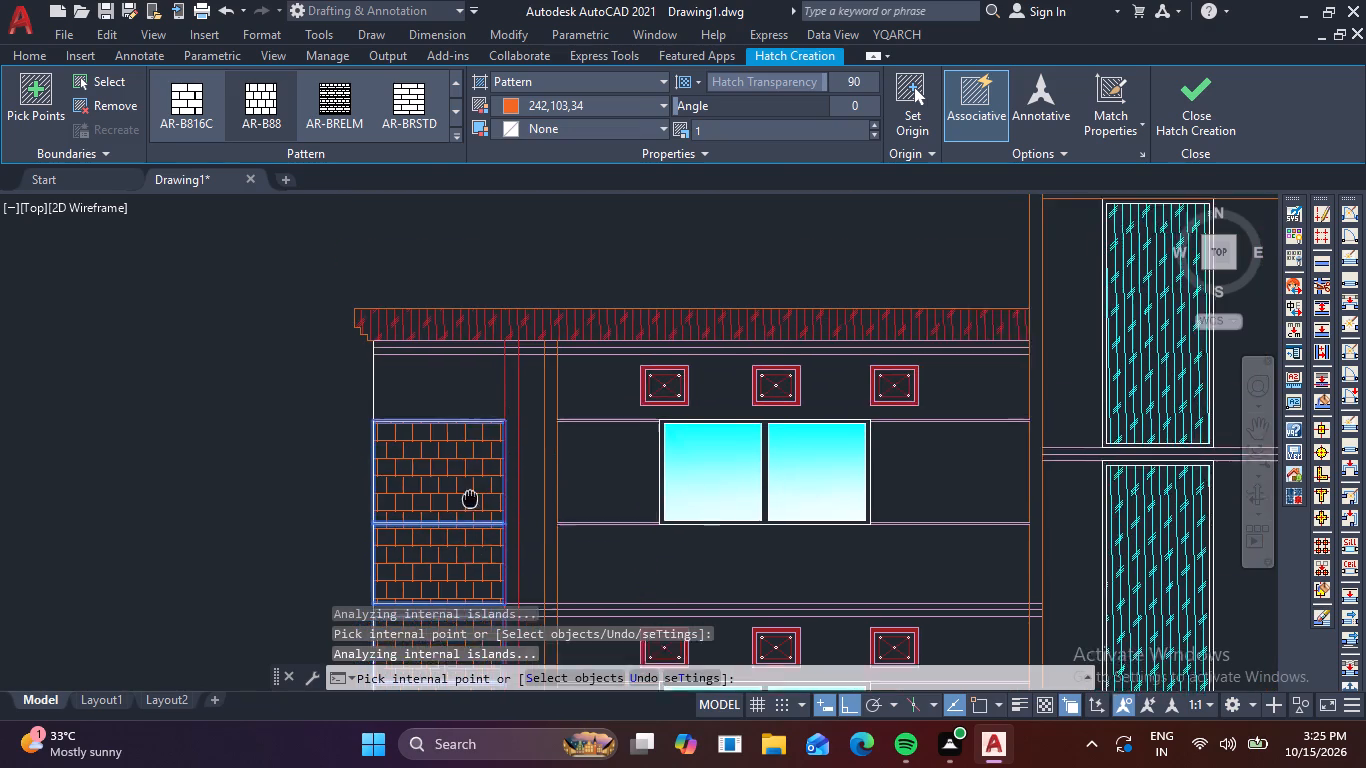
middle_click_drag(471, 503, 480, 554)
left_click(458, 456)
Apply the orange block hatch to the central bay's top panel, between the cornice and the glazing.
middle_click_drag(741, 305, 317, 331)
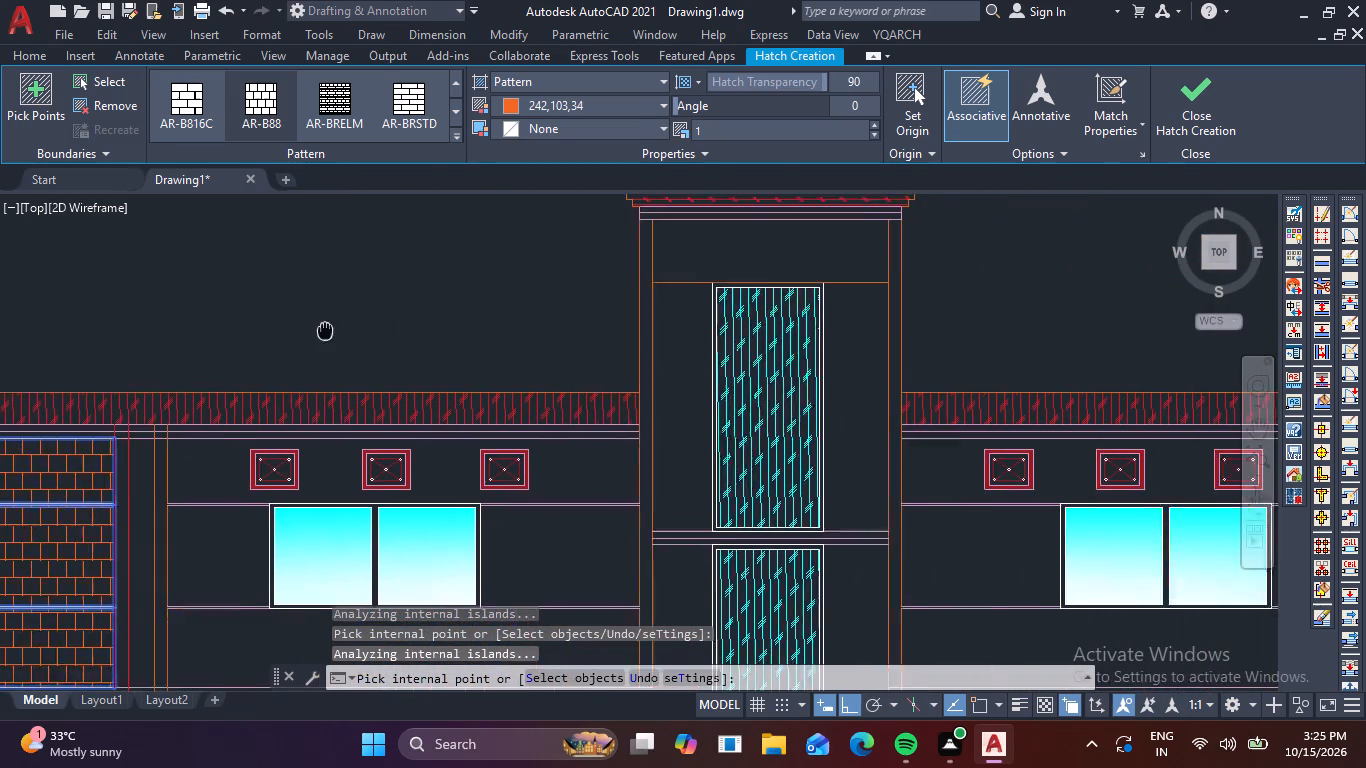
middle_click_drag(317, 331, 131, 325)
left_click(551, 248)
Apply the orange AR-B816C hatch to all outer-end panels of the right wing's top two storeys.
middle_click_drag(827, 297, 700, 163)
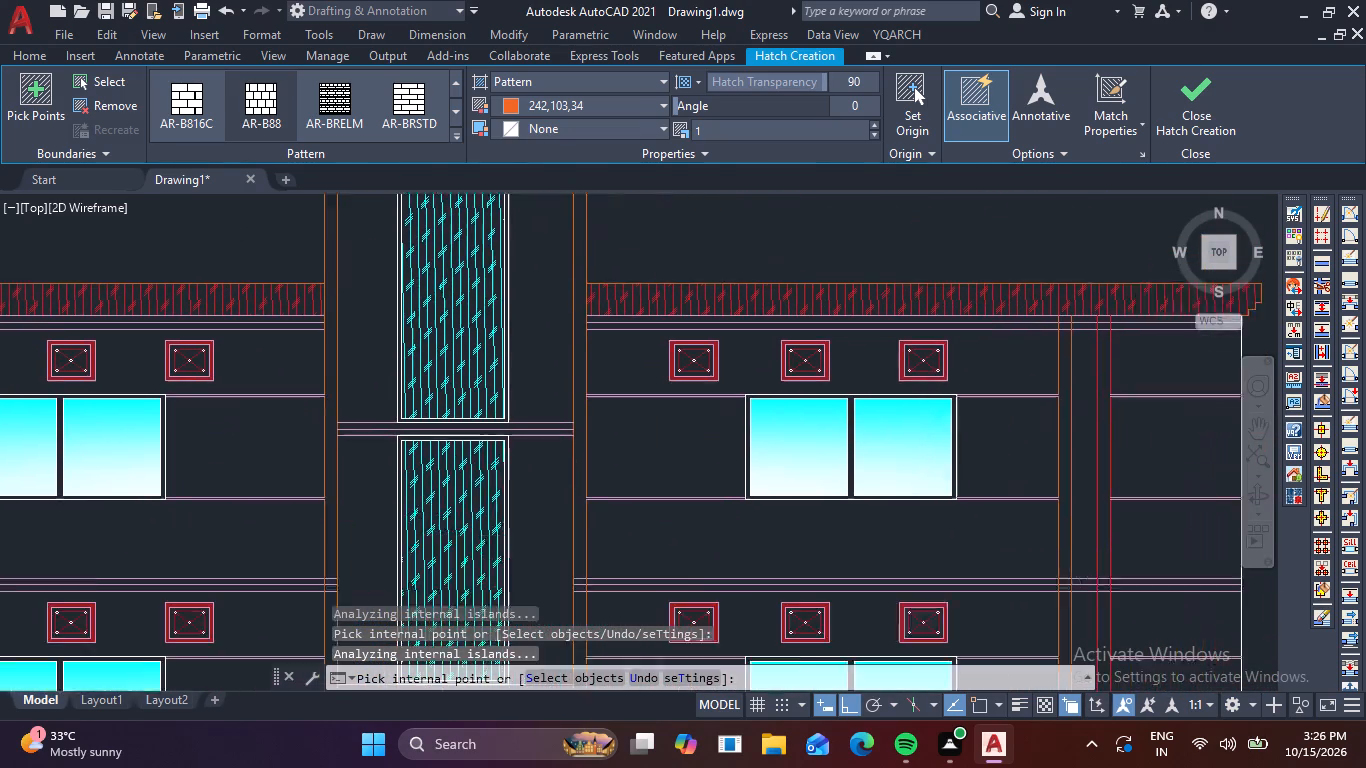
middle_click_drag(700, 163, 281, 221)
left_click(745, 393)
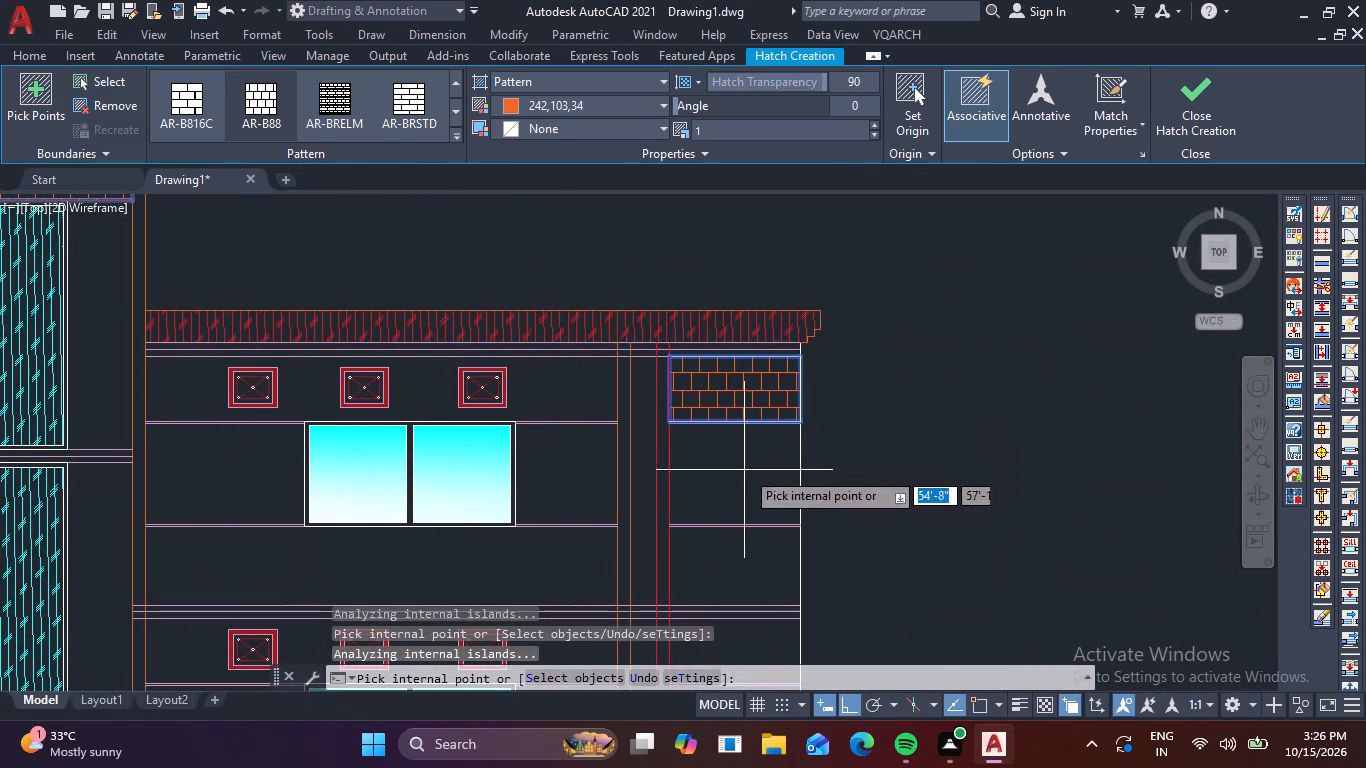
left_click(745, 471)
middle_click_drag(928, 519, 781, 281)
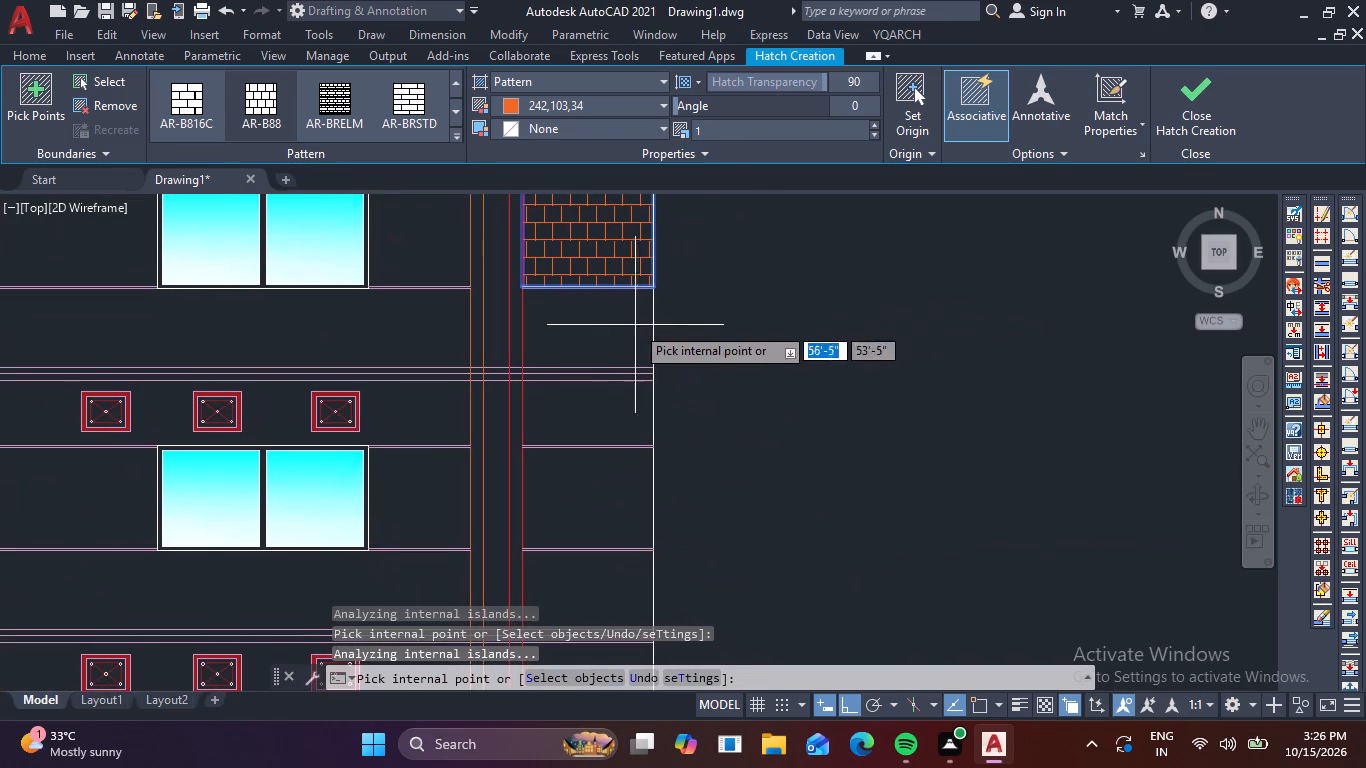
left_click(591, 325)
left_click(610, 440)
left_click(615, 511)
middle_click_drag(633, 504, 606, 265)
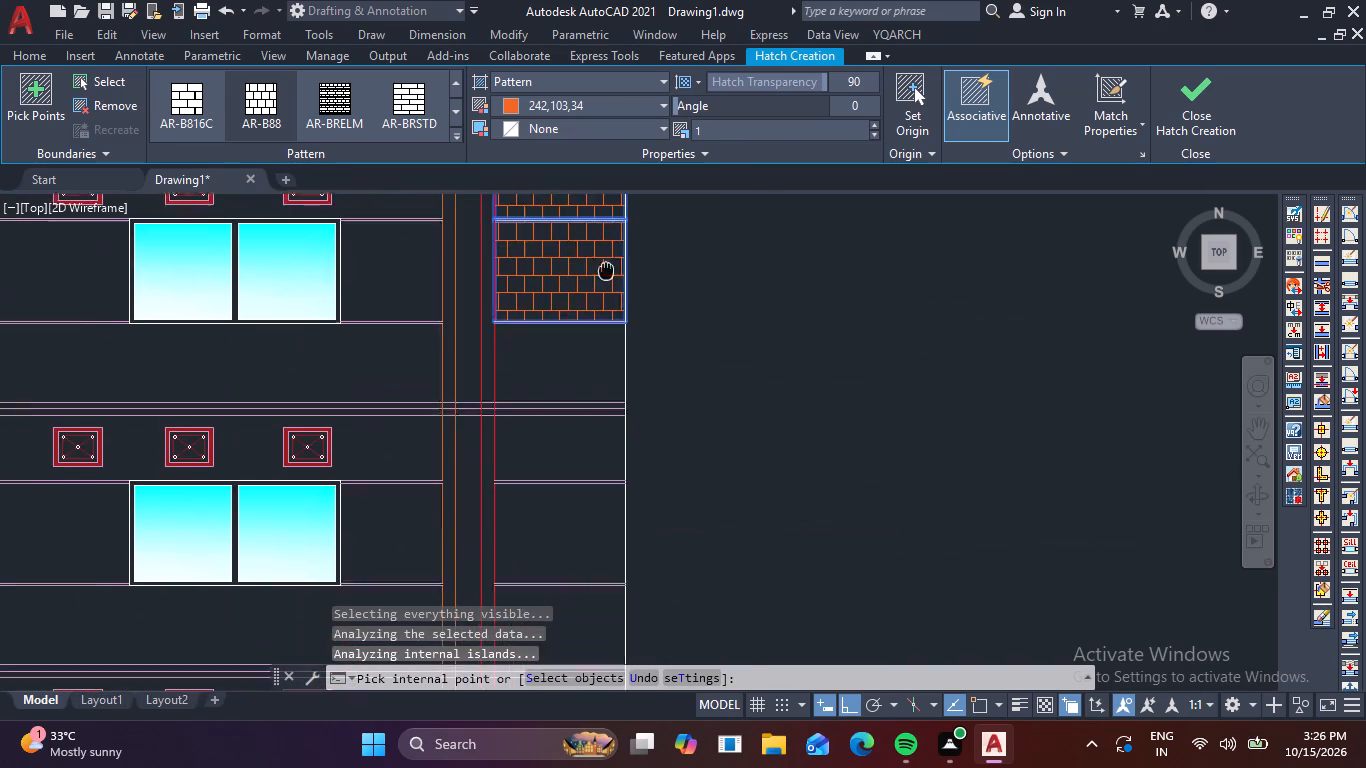
middle_click_drag(606, 265, 613, 238)
left_click(590, 312)
Hatch the outer-end panels of the right wing's lower three storeys with the orange block pattern and finish the hatch.
left_click(572, 410)
left_click(594, 487)
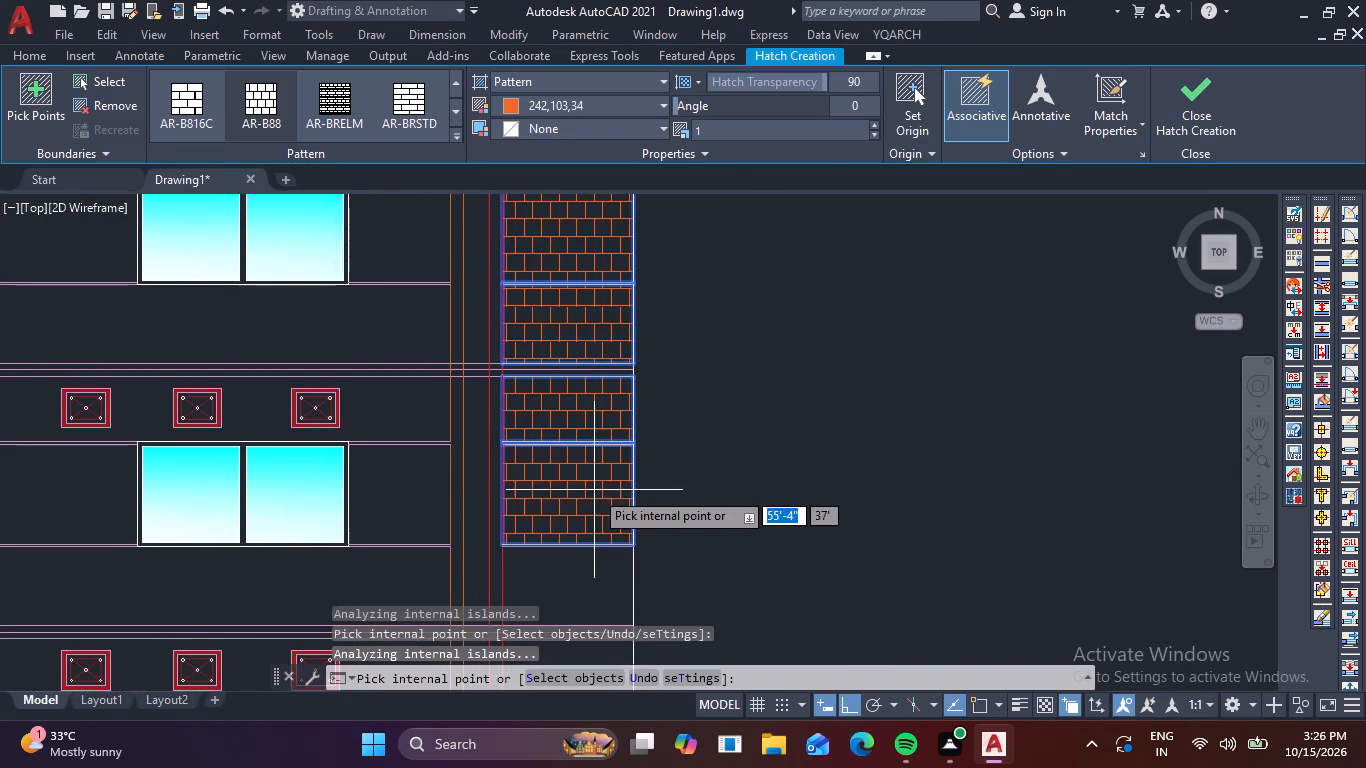
middle_click_drag(574, 457, 550, 244)
left_click(555, 357)
left_click(560, 446)
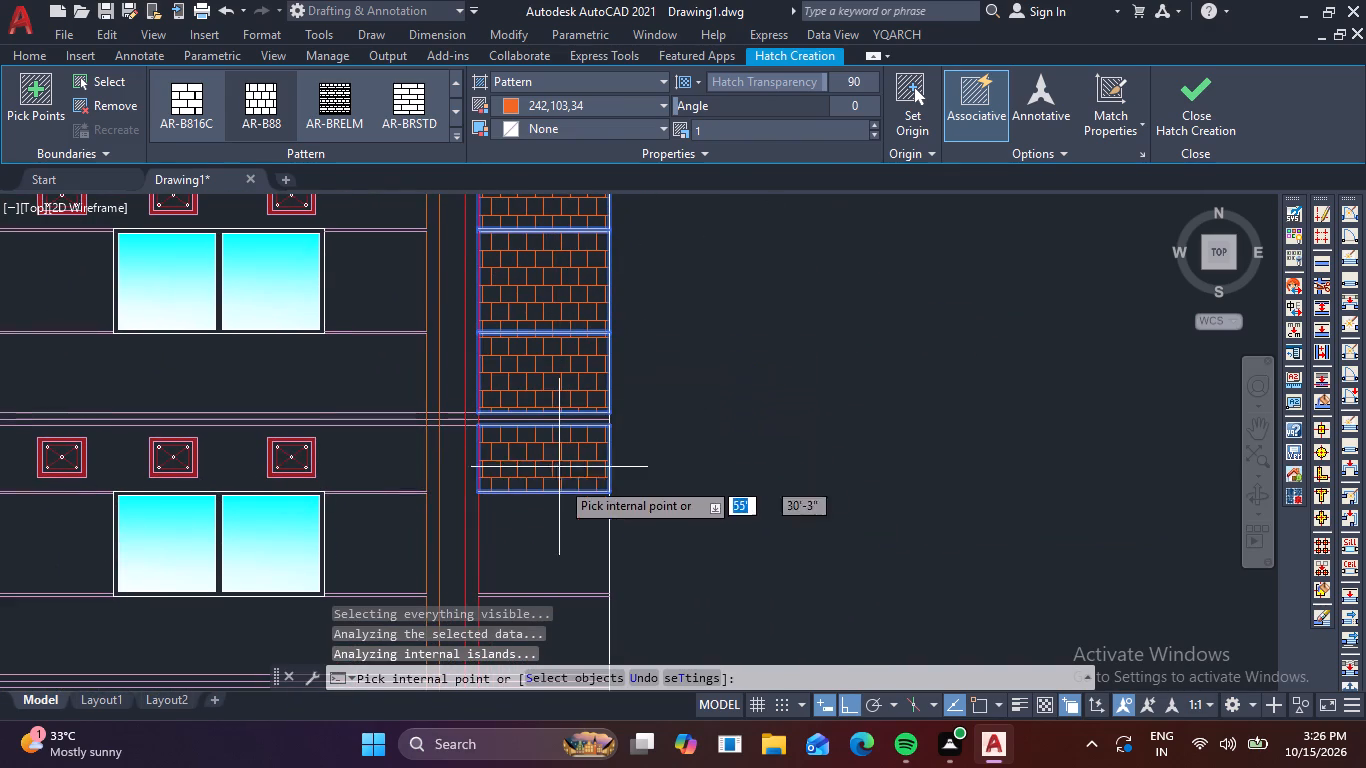
left_click(552, 525)
middle_click_drag(554, 525, 508, 131)
left_click(522, 225)
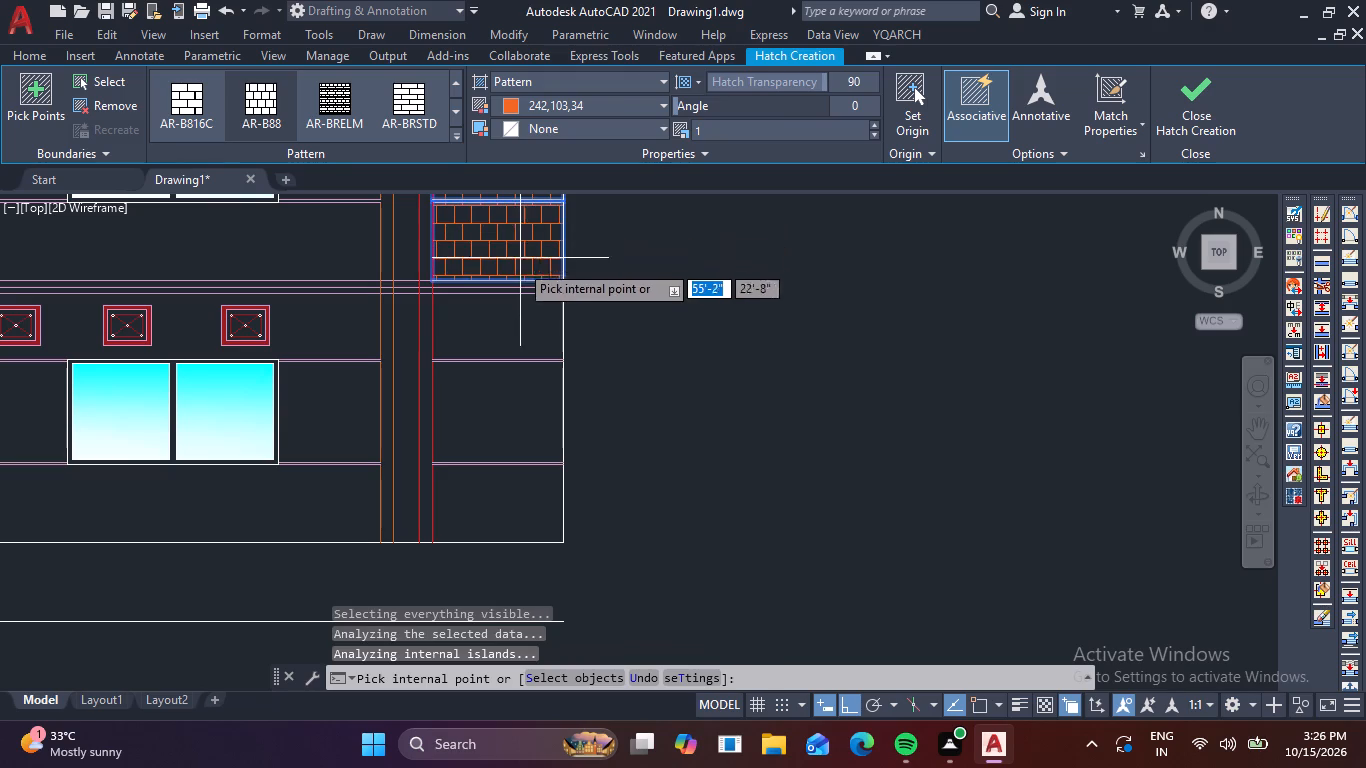
left_click(513, 344)
left_click(507, 409)
left_click(500, 498)
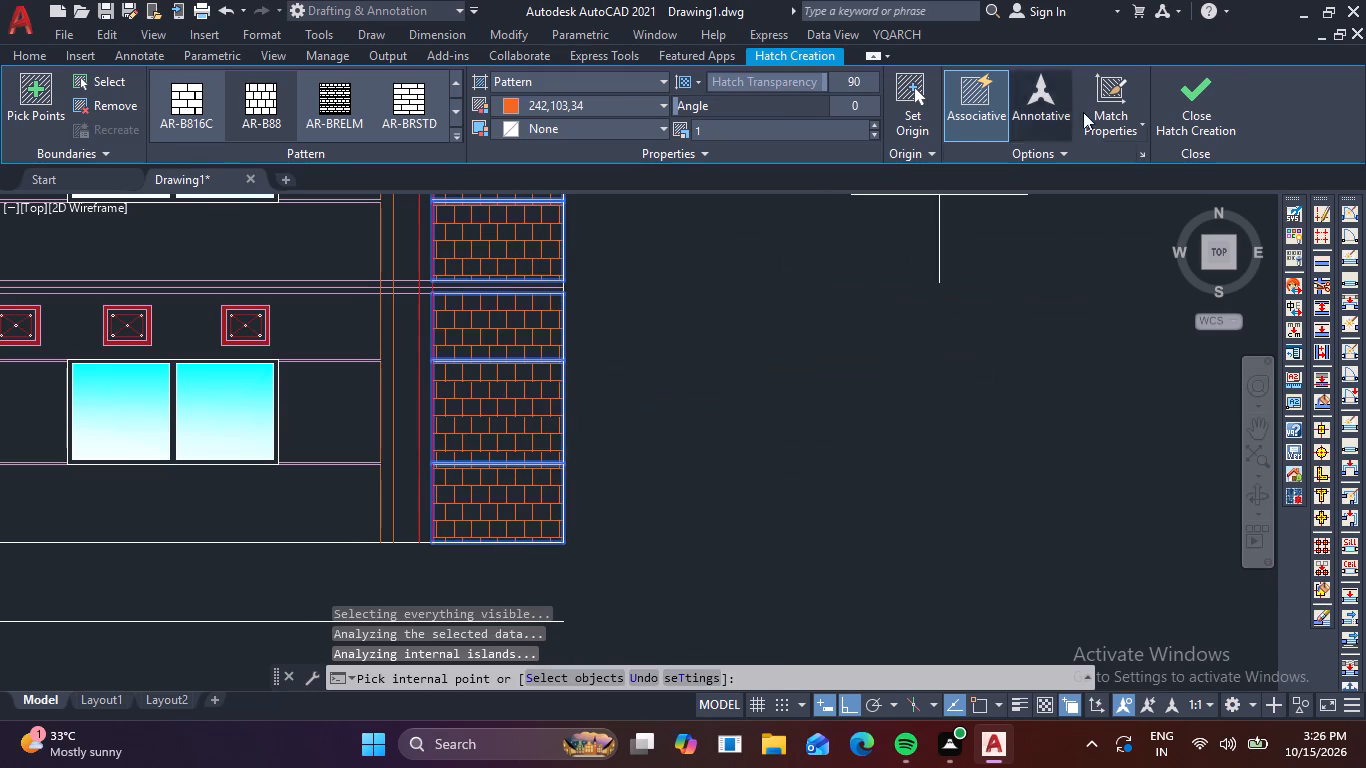
left_click(1184, 98)
Create a new layer and make it the current layer.
scroll(698, 286, "down", 3)
middle_click_drag(746, 295, 738, 477)
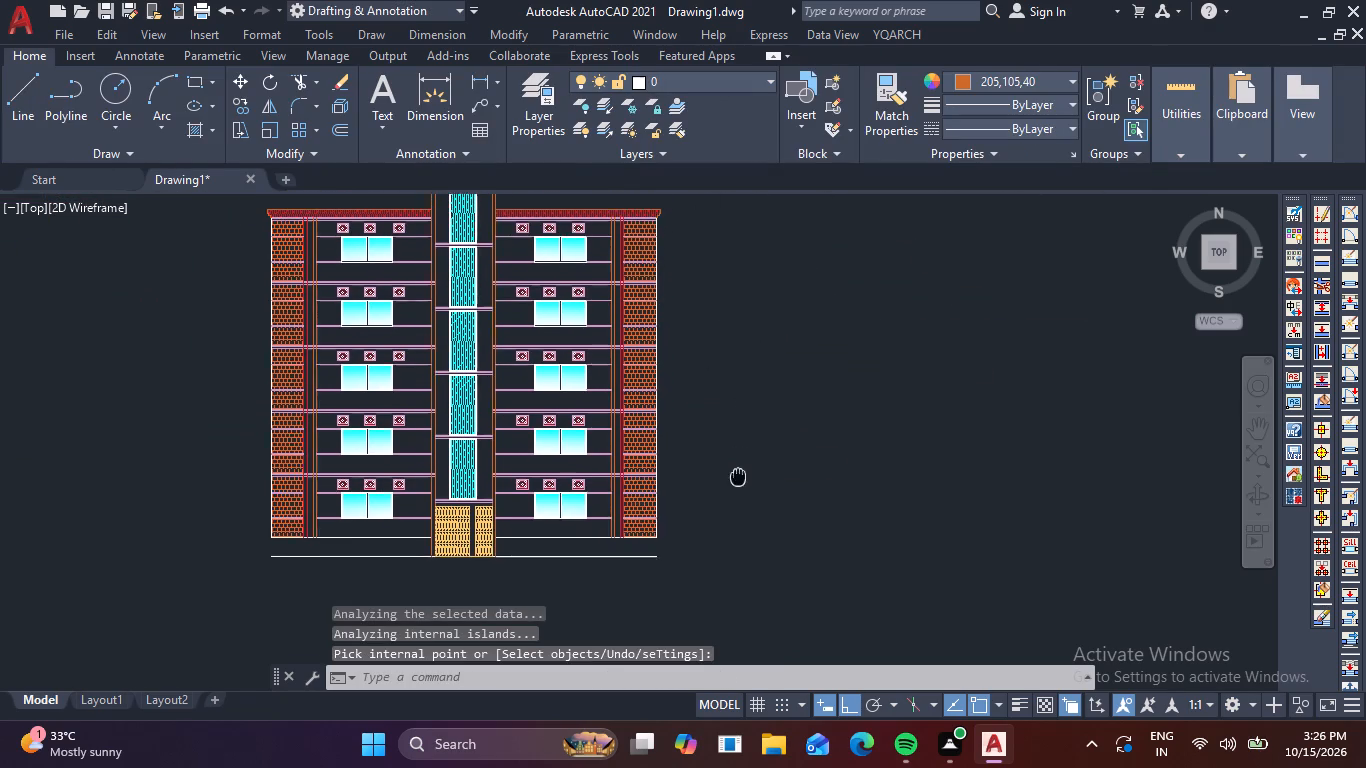
middle_click_drag(738, 477, 735, 501)
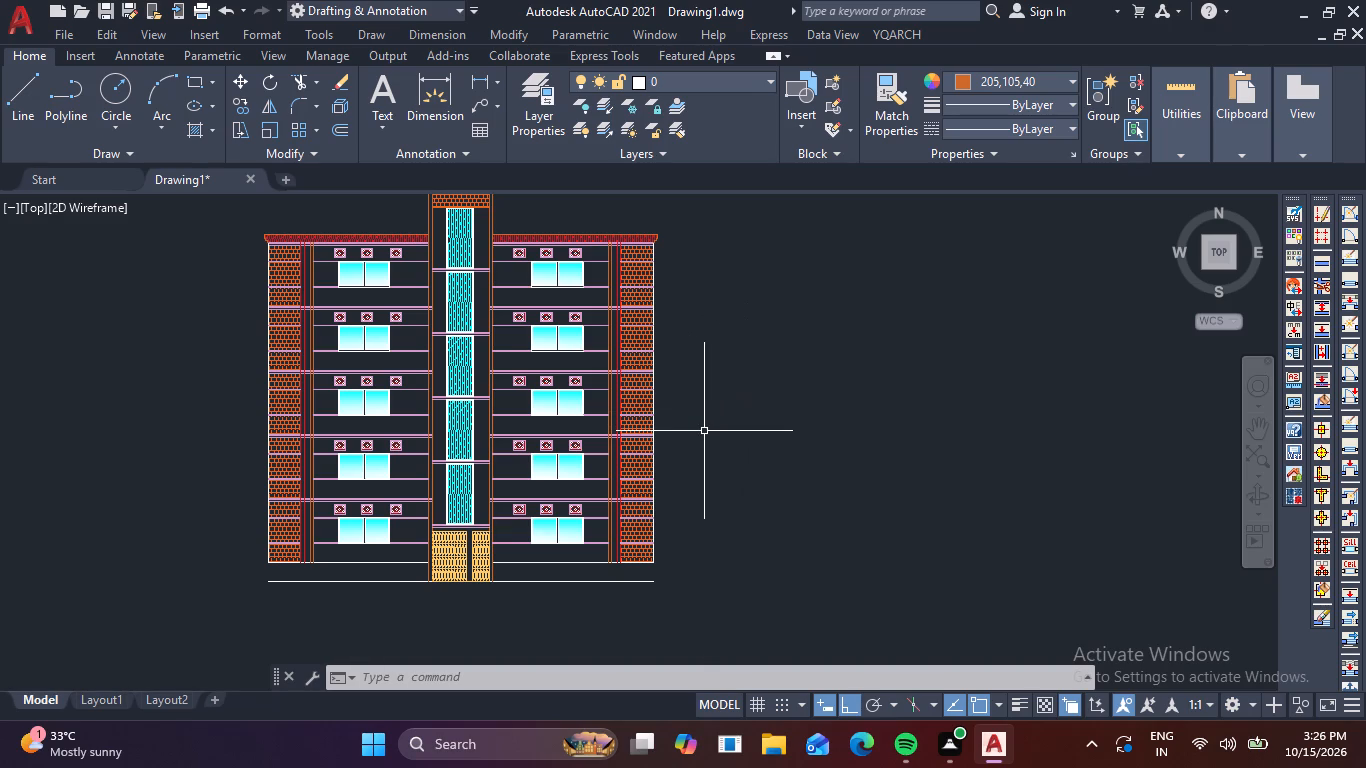
scroll(635, 444, "down", 1)
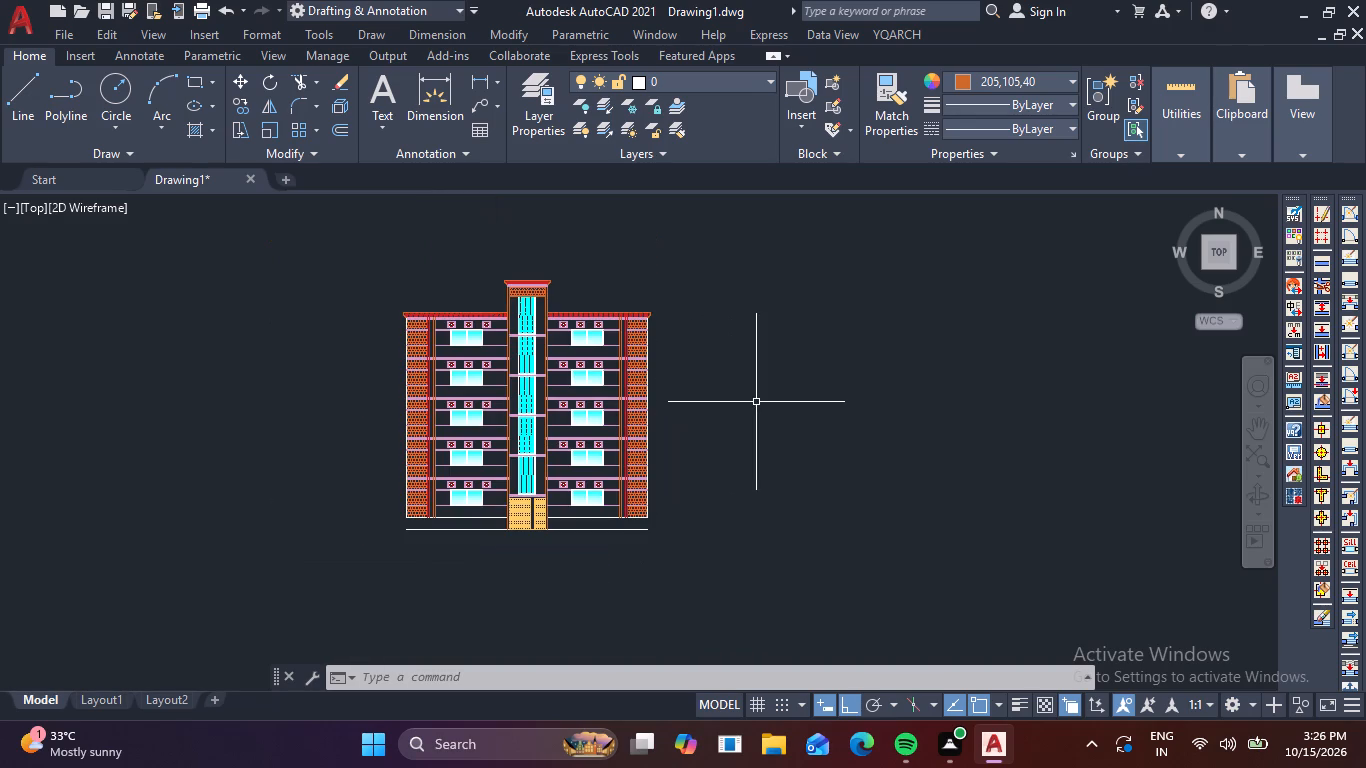
double_click(549, 89)
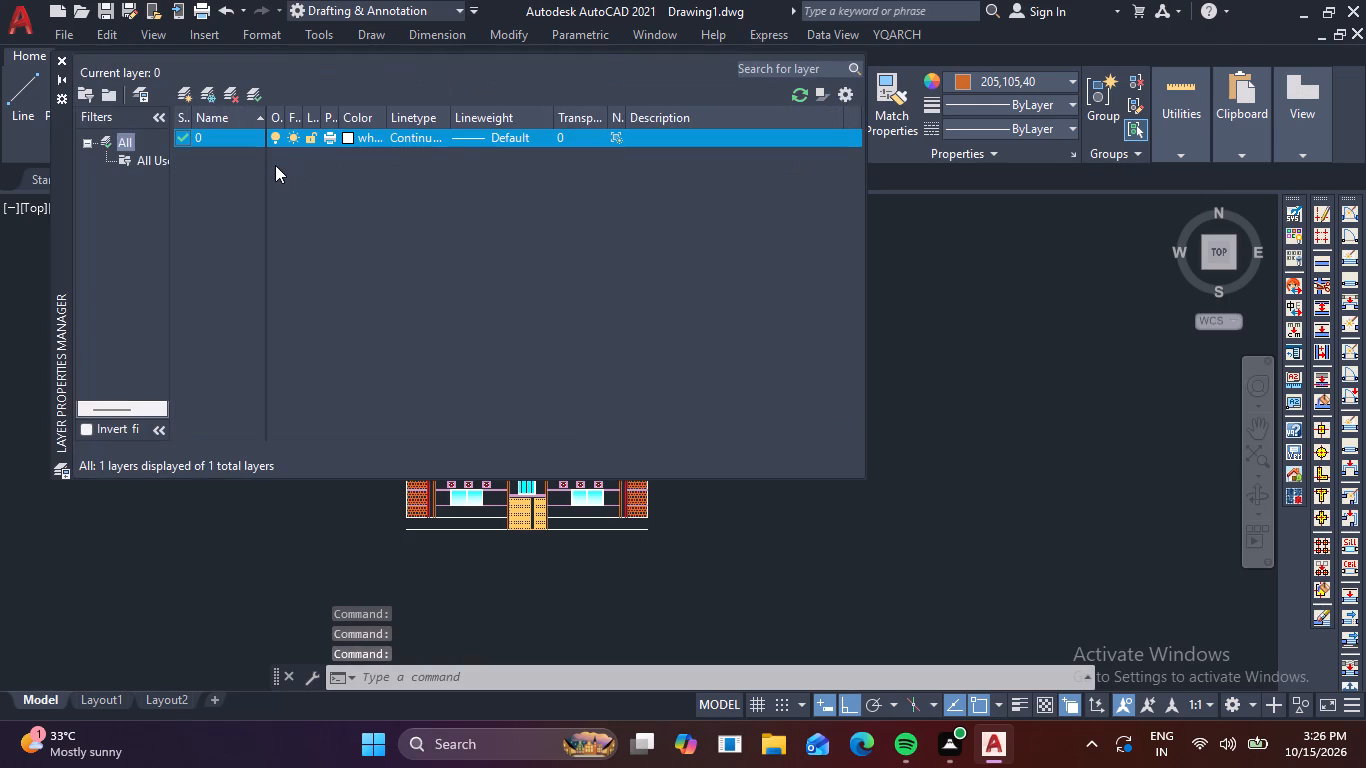
key("Return")
key("Return")
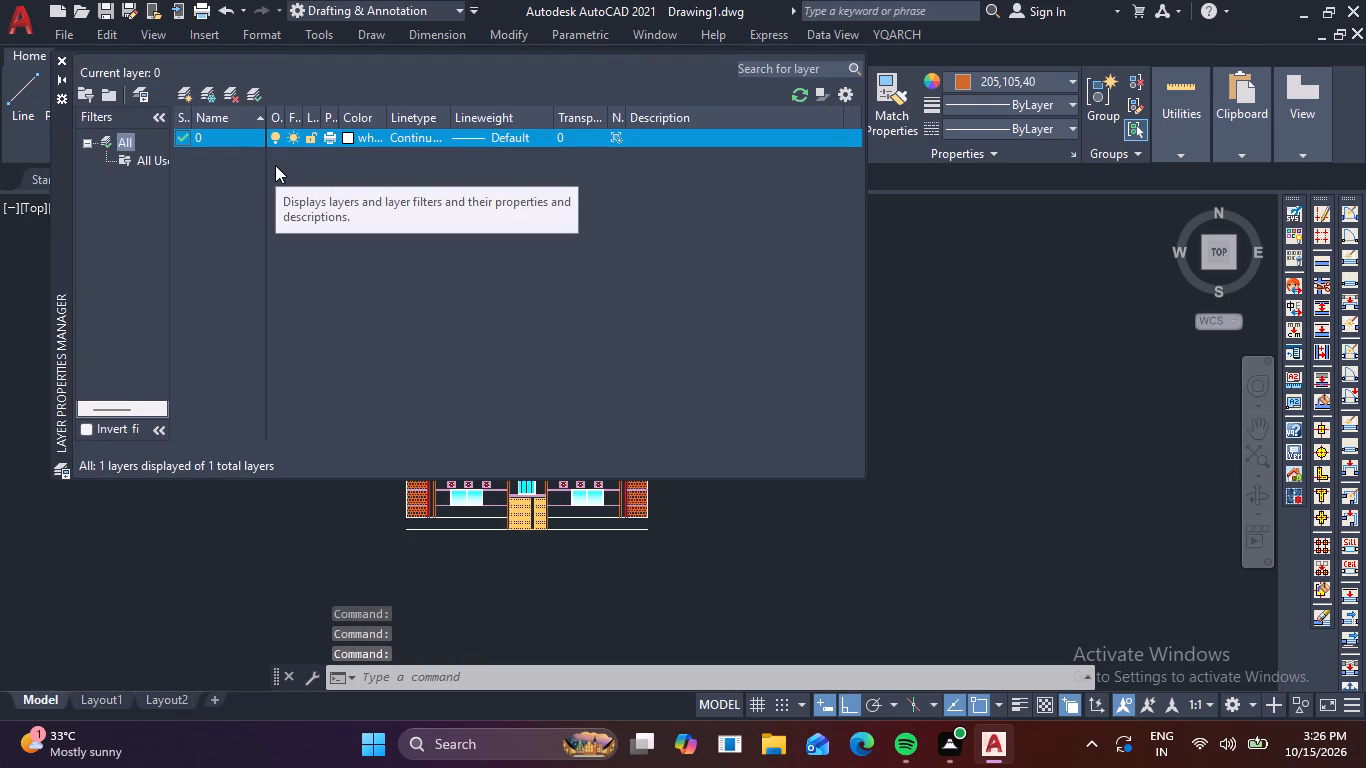
left_click(227, 133)
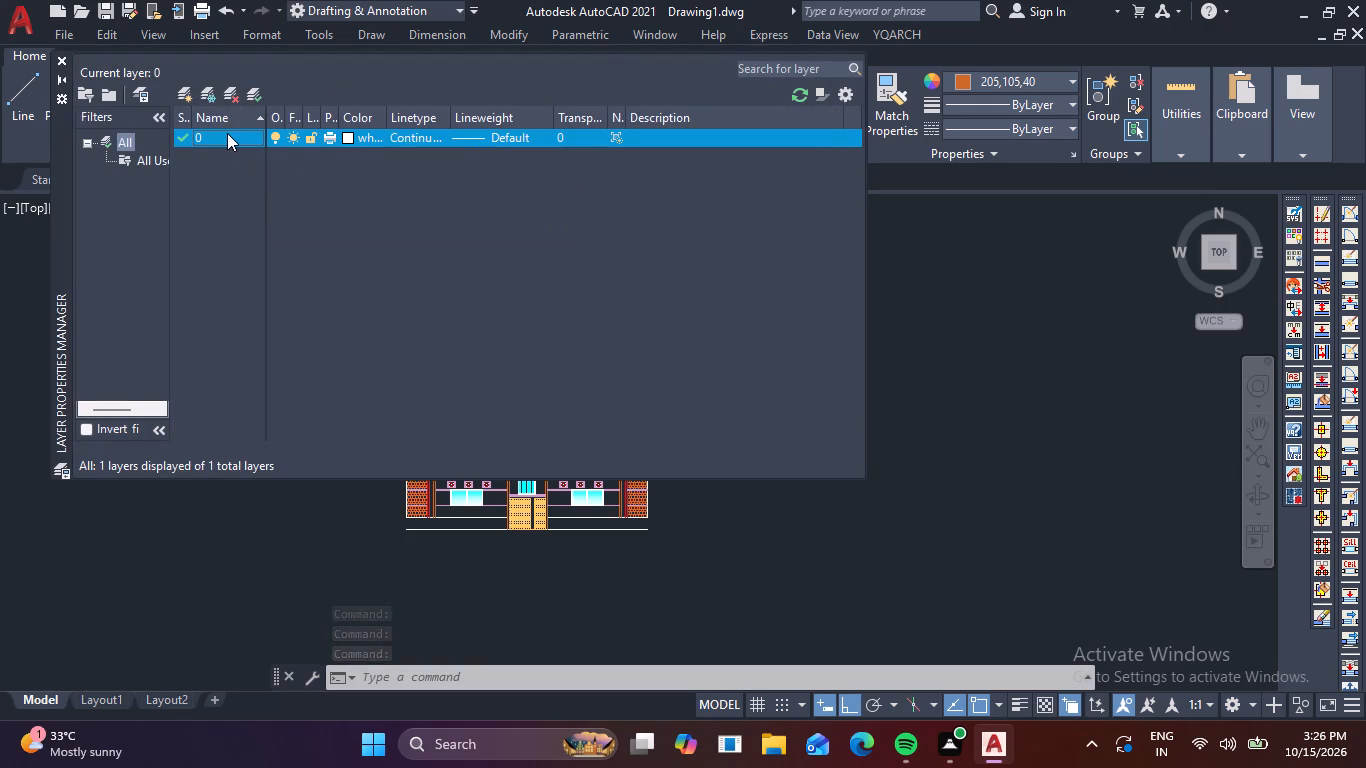
key("Return")
key("Return")
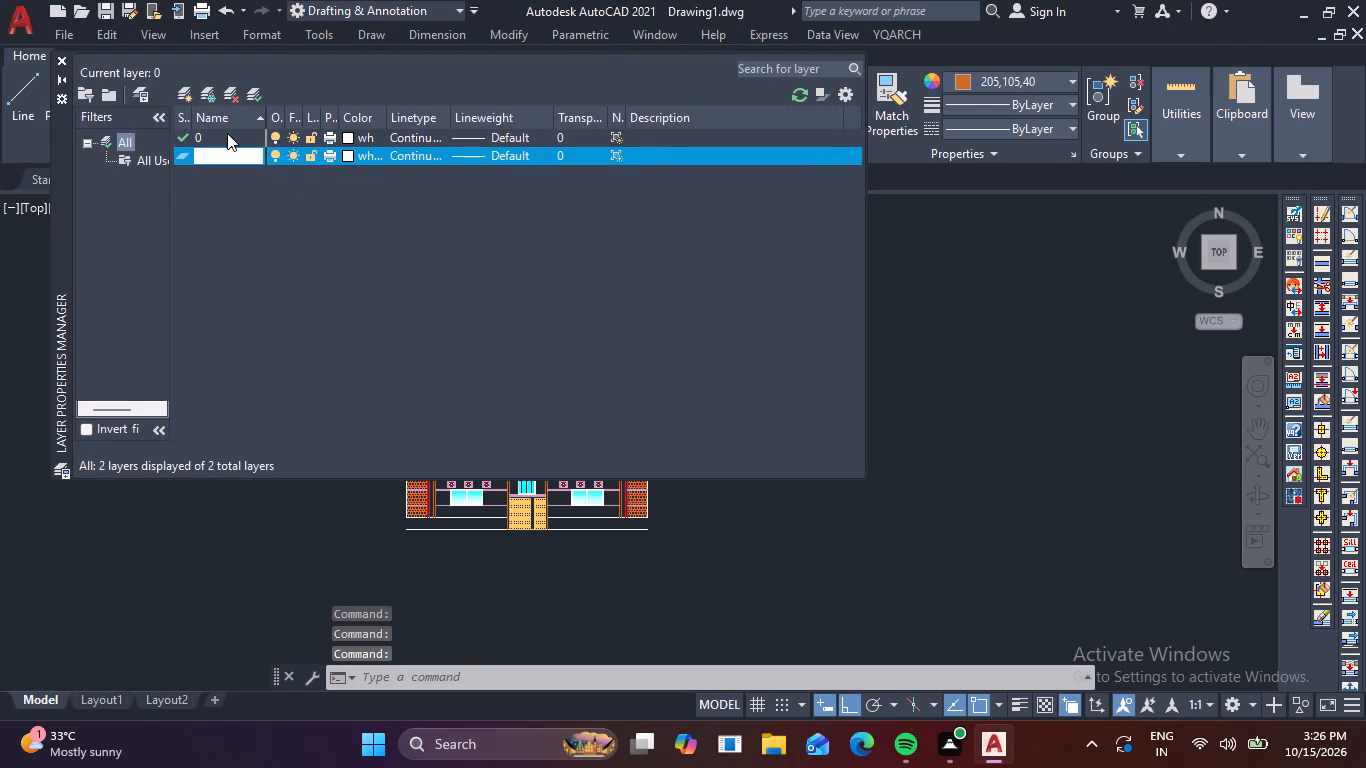
double_click(239, 157)
triple_click(239, 157)
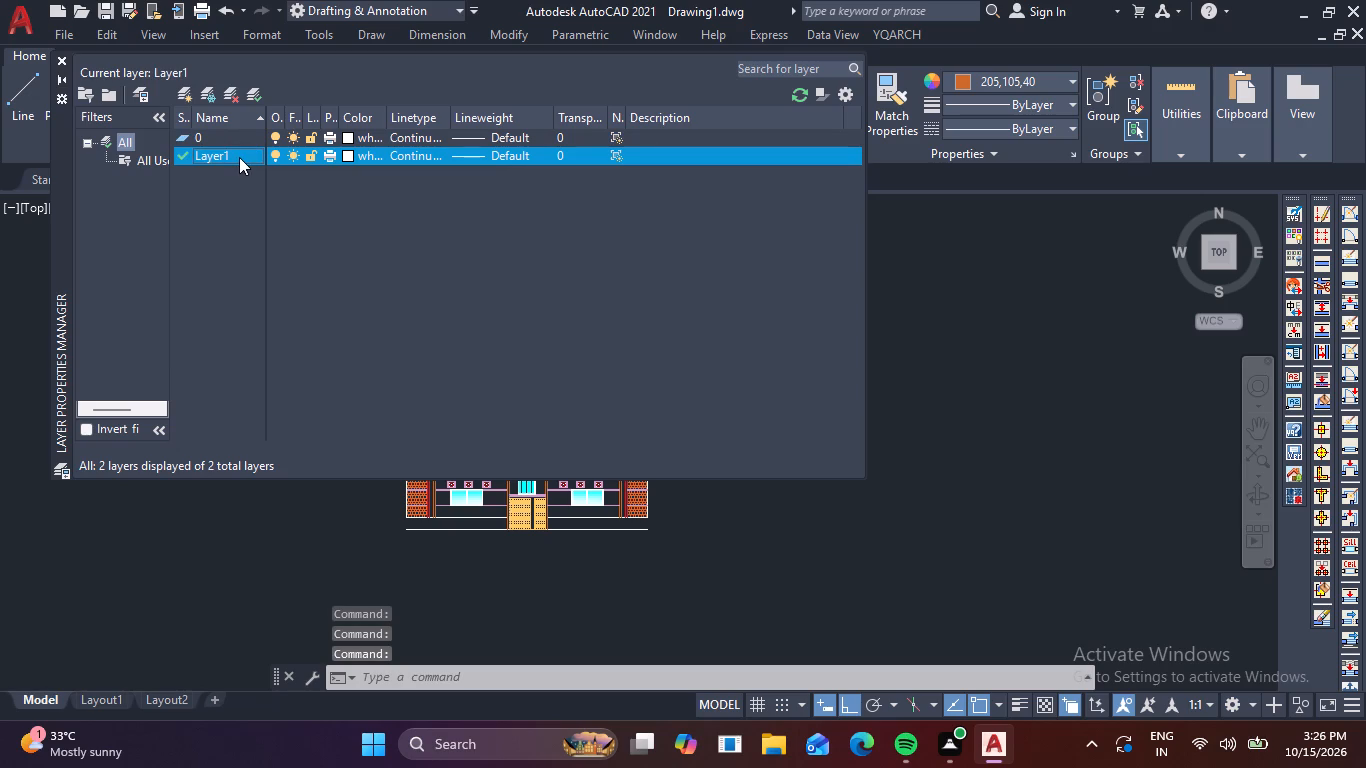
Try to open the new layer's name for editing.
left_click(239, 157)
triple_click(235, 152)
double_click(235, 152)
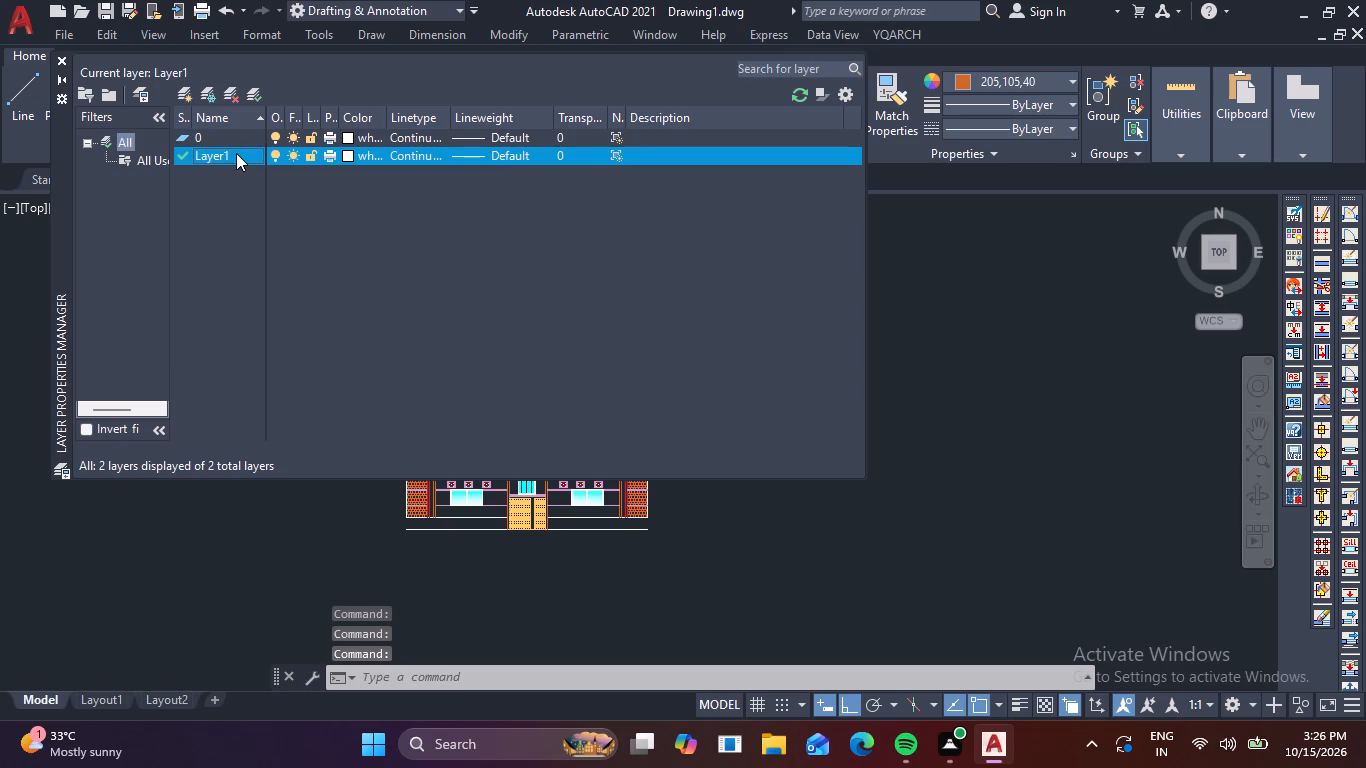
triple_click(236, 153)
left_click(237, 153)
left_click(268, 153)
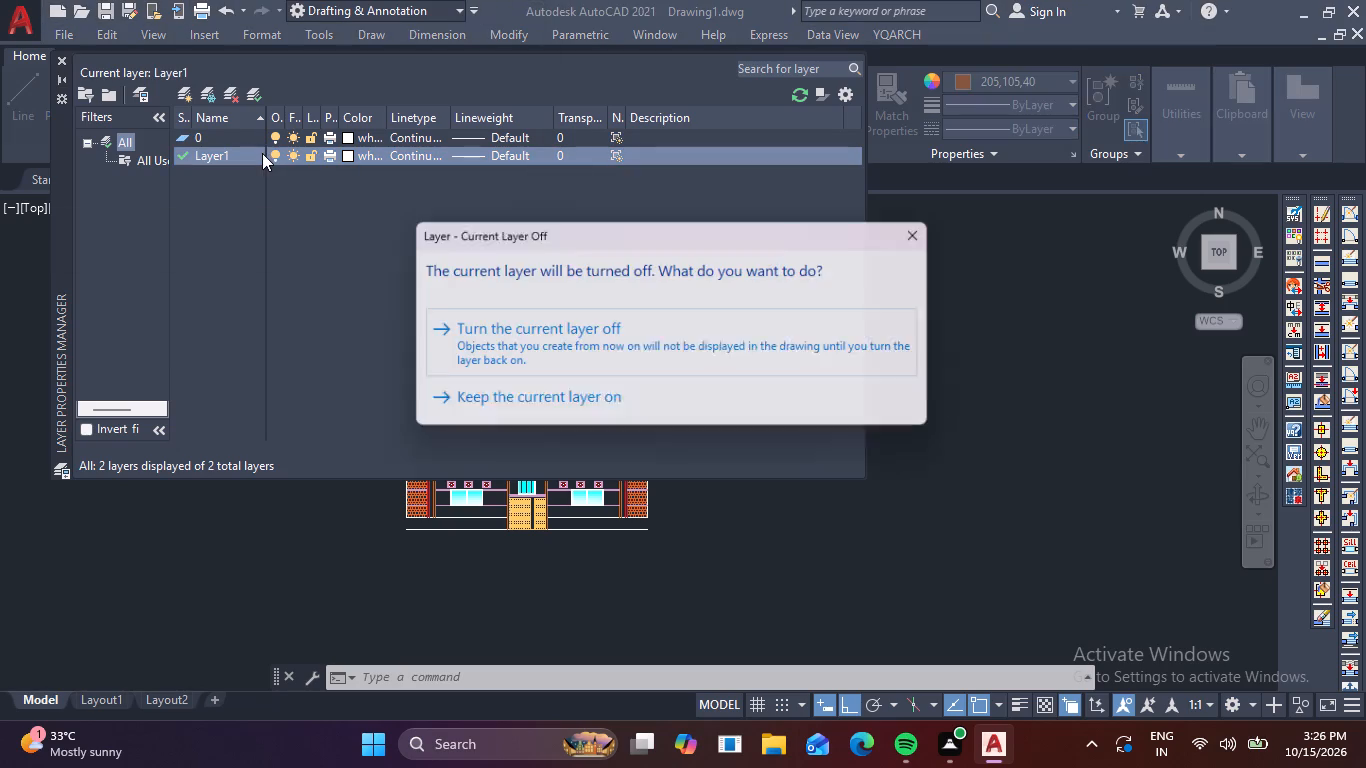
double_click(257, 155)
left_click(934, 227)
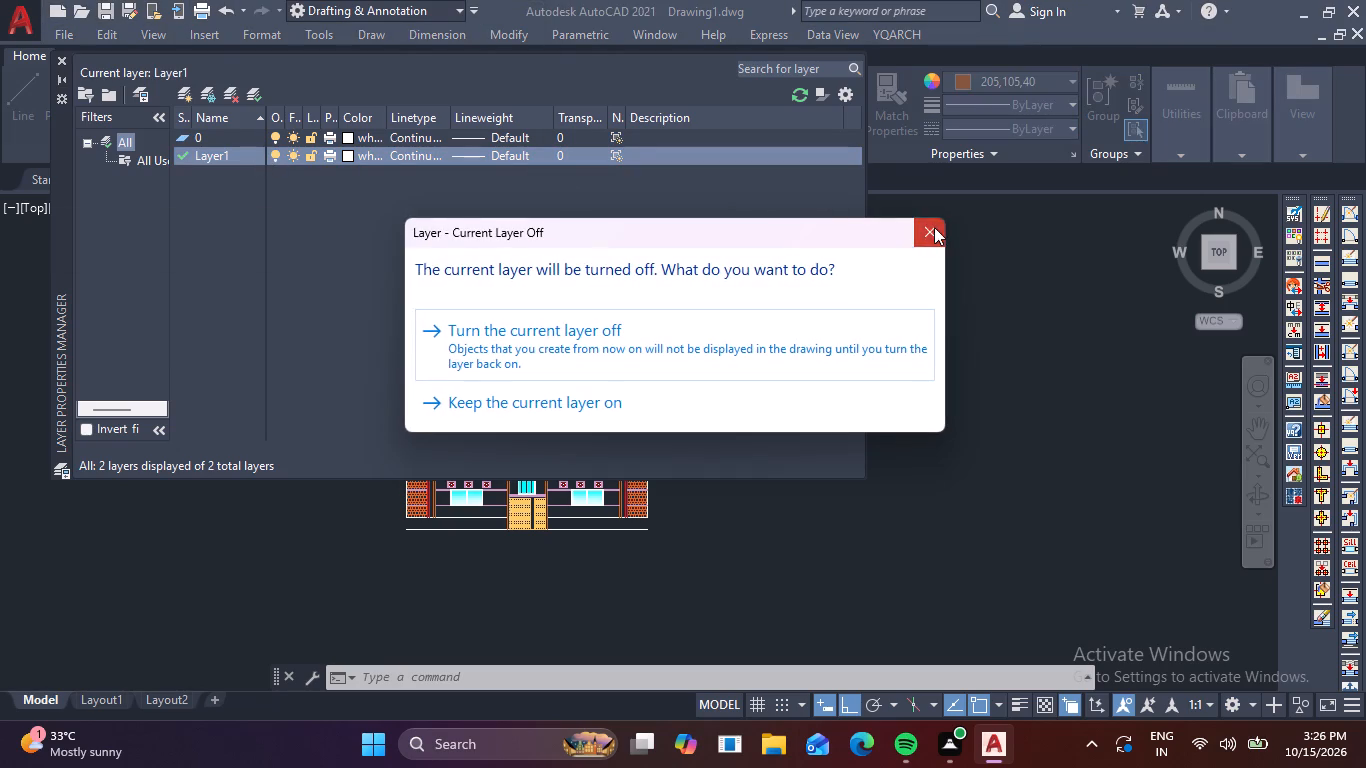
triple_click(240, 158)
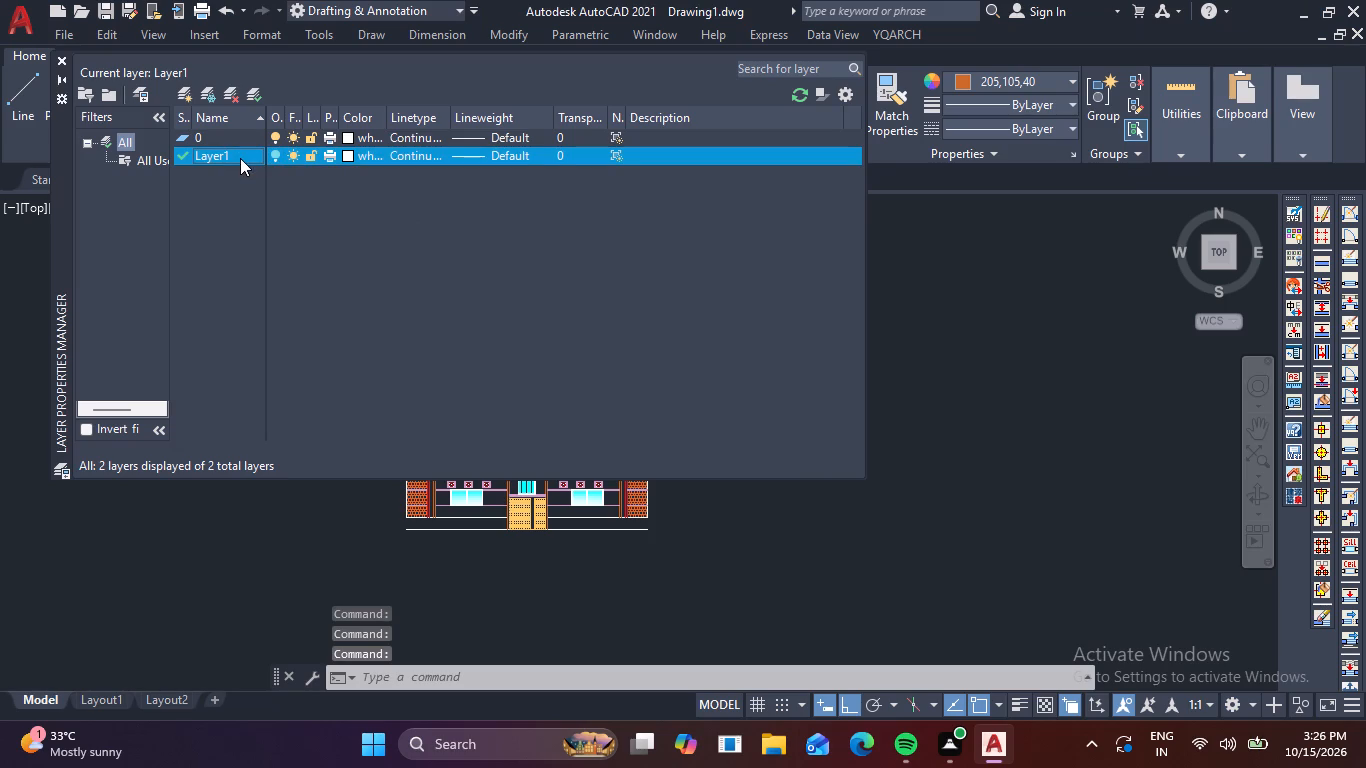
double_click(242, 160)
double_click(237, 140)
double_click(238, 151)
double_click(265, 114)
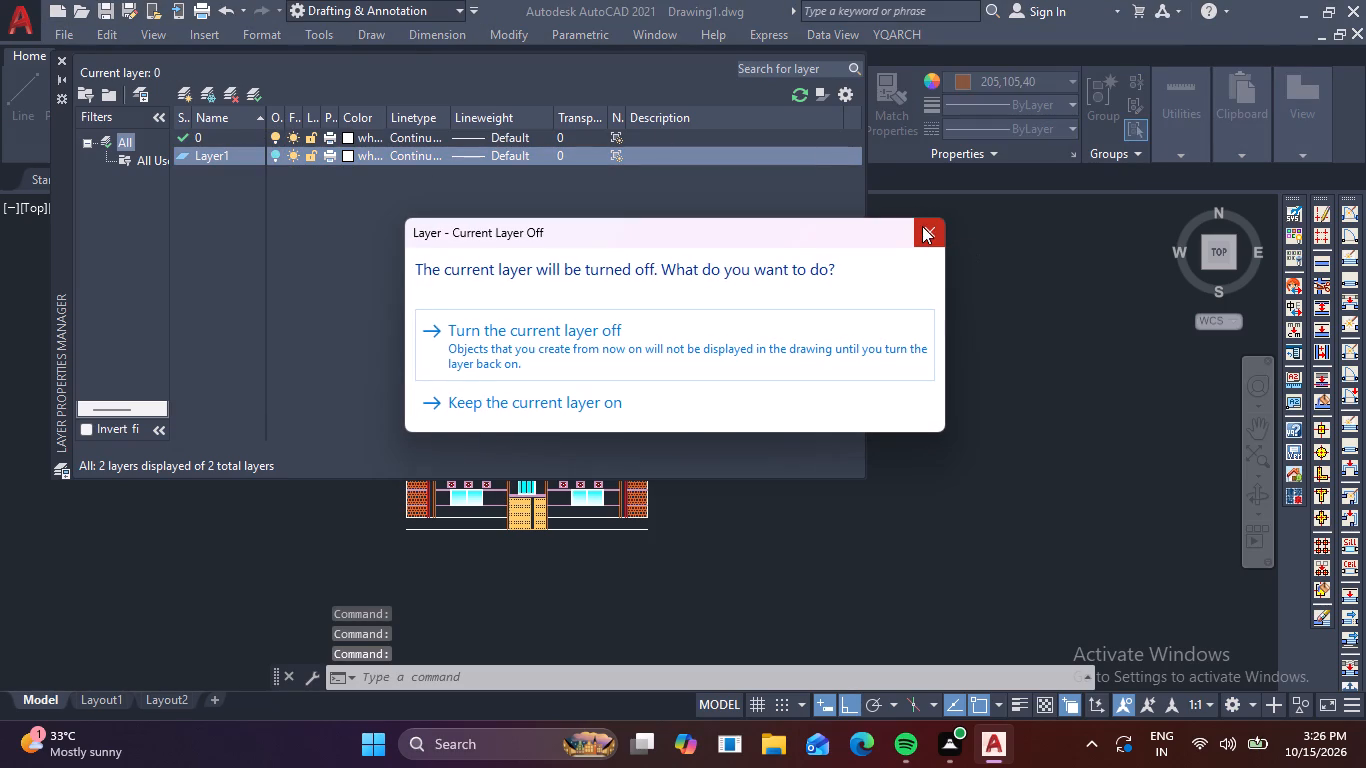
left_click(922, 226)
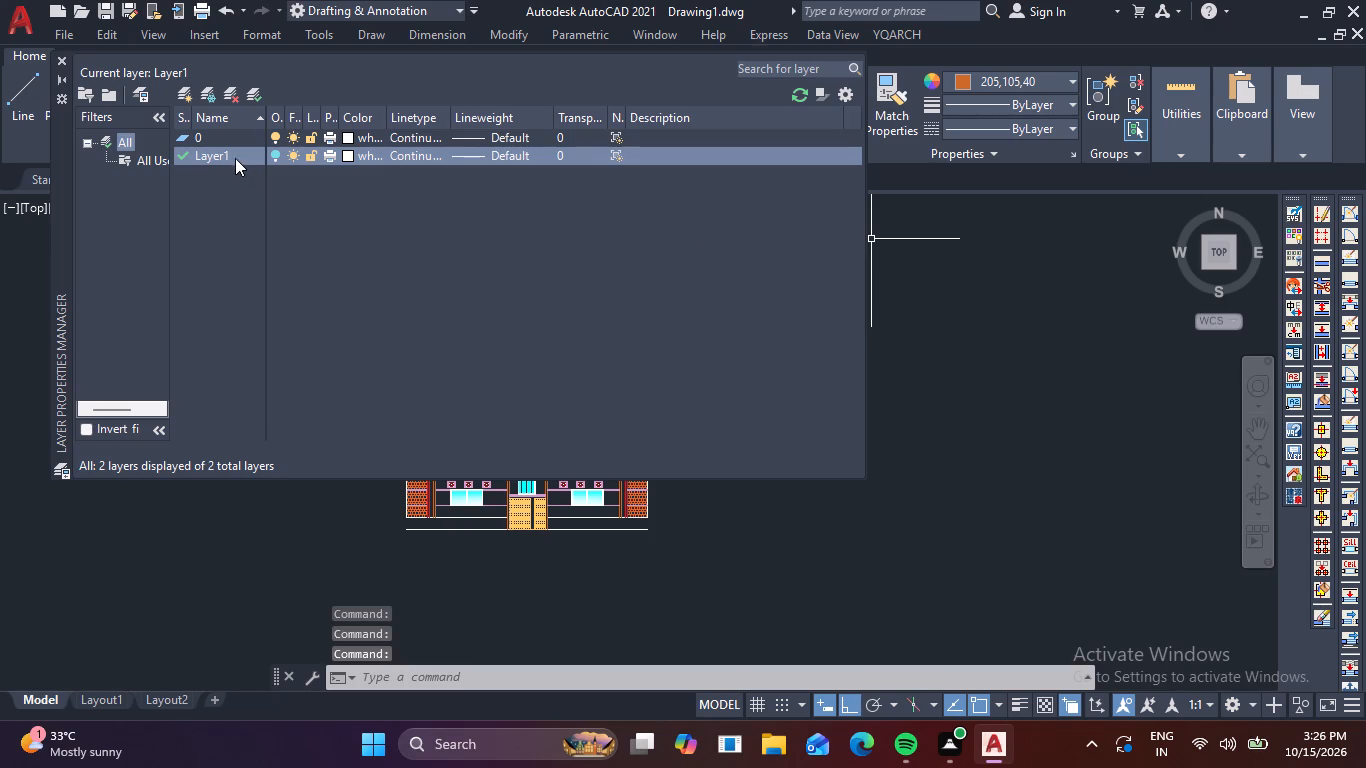
Rename the new layer as tree, keeping it current.
triple_click(233, 157)
left_click(233, 157)
triple_click(233, 157)
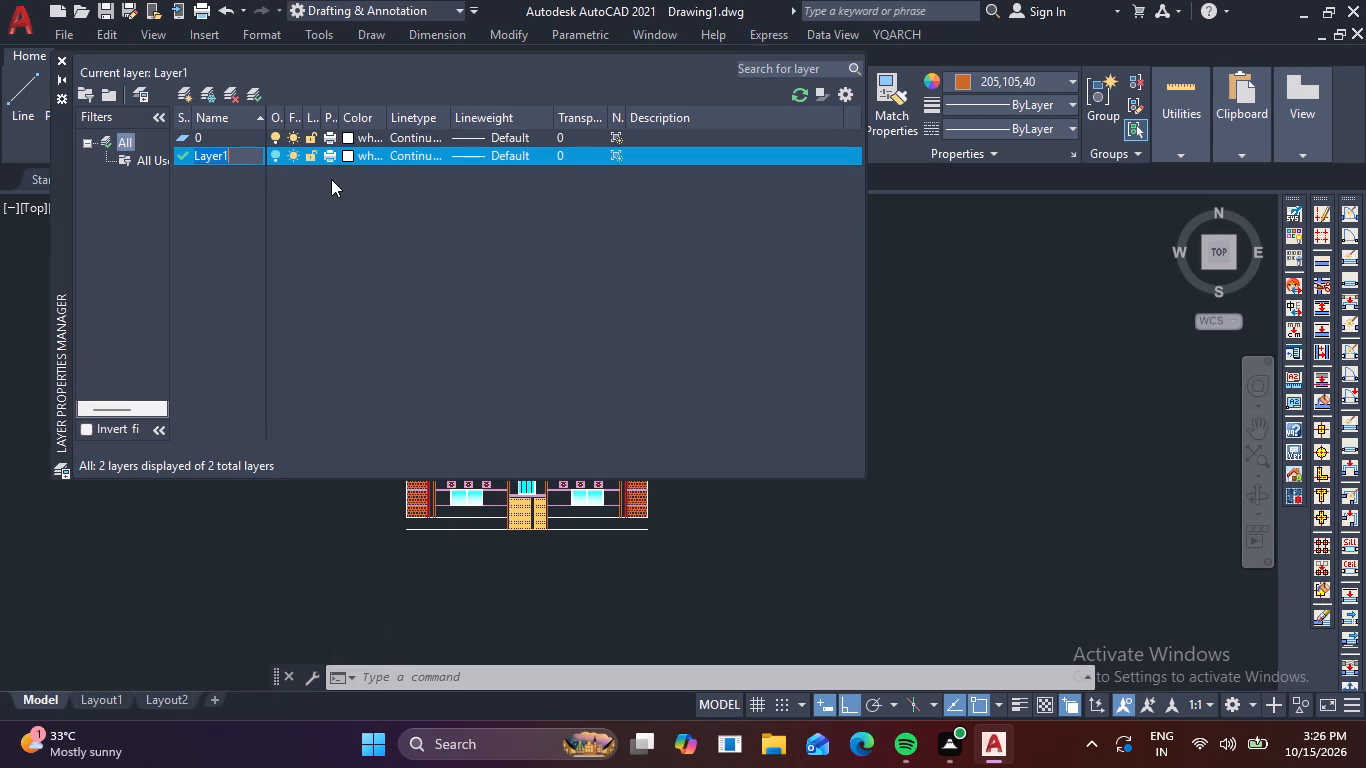
key("BackSpace")
key("BackSpace")
type("tree")
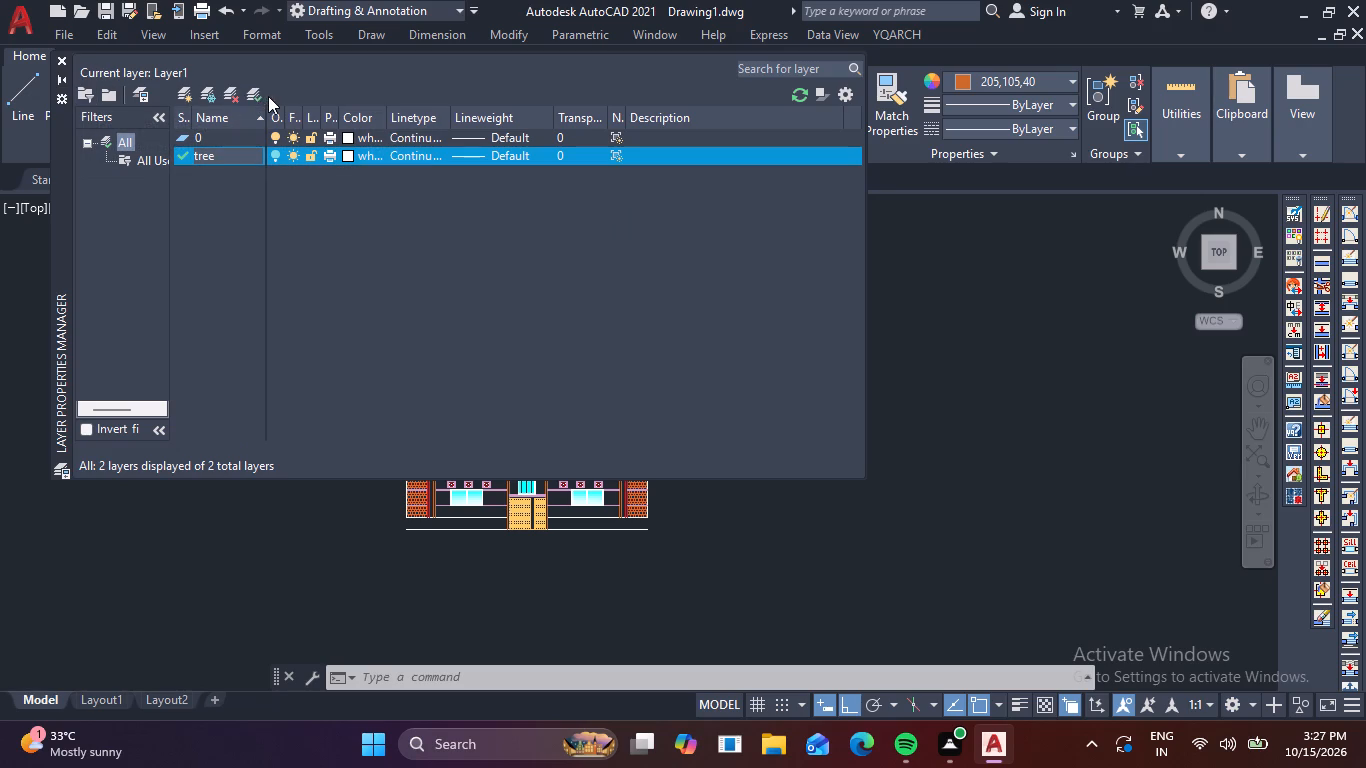
left_click(254, 187)
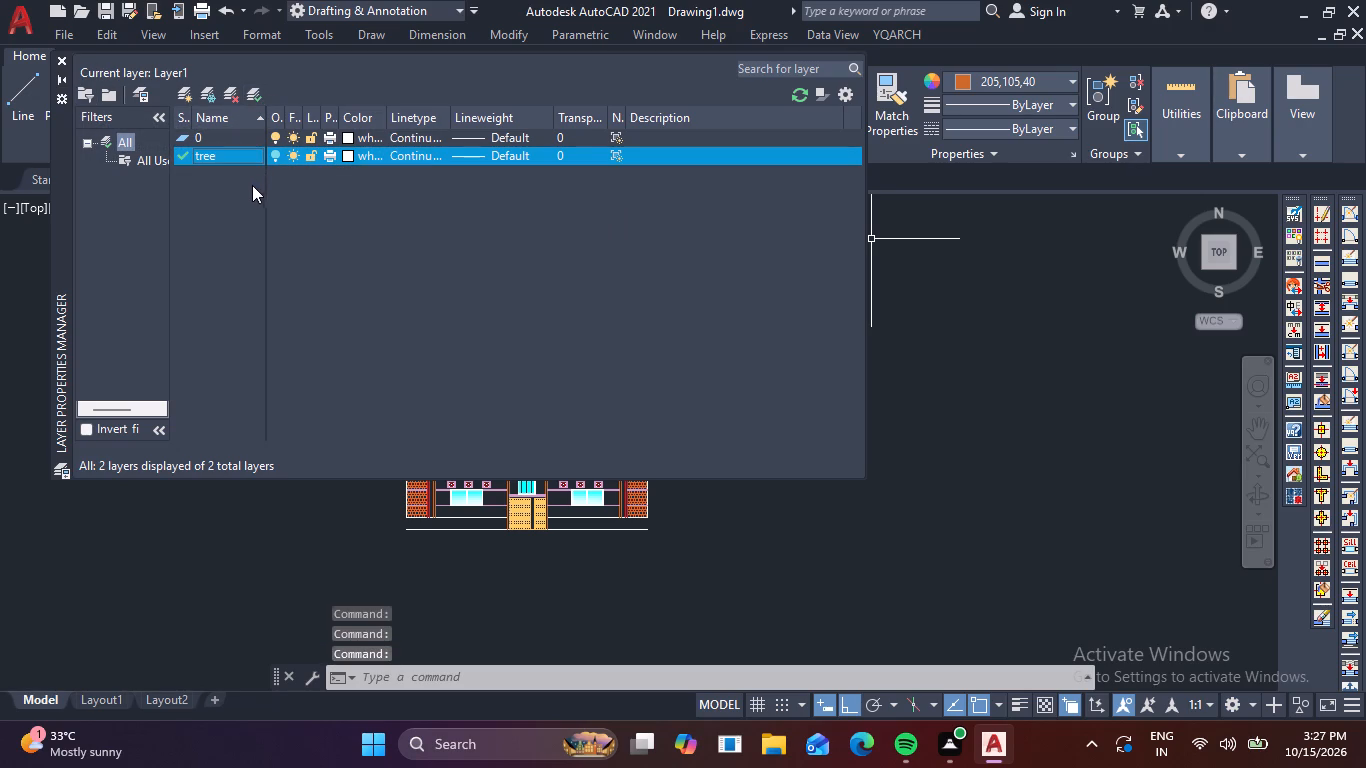
Set the tree layer's colour to green.
left_click(347, 152)
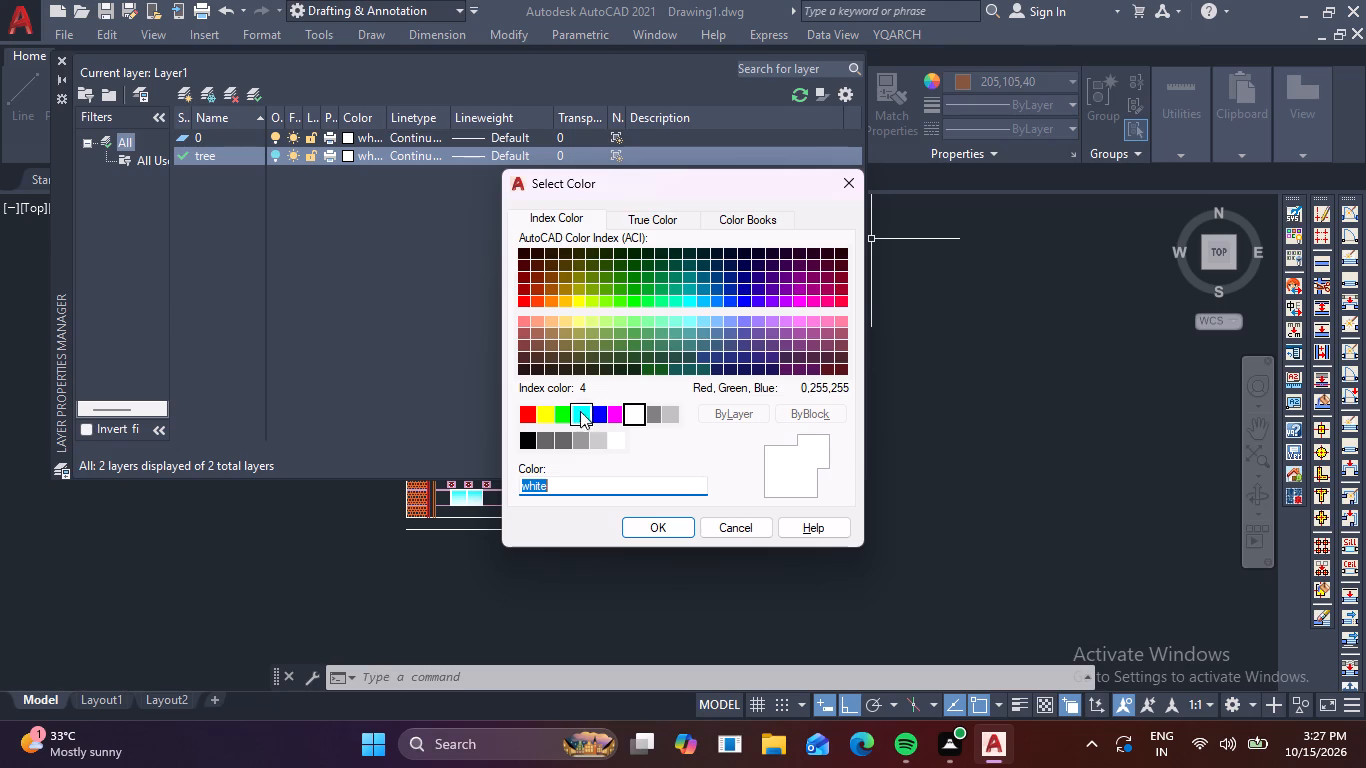
left_click(564, 416)
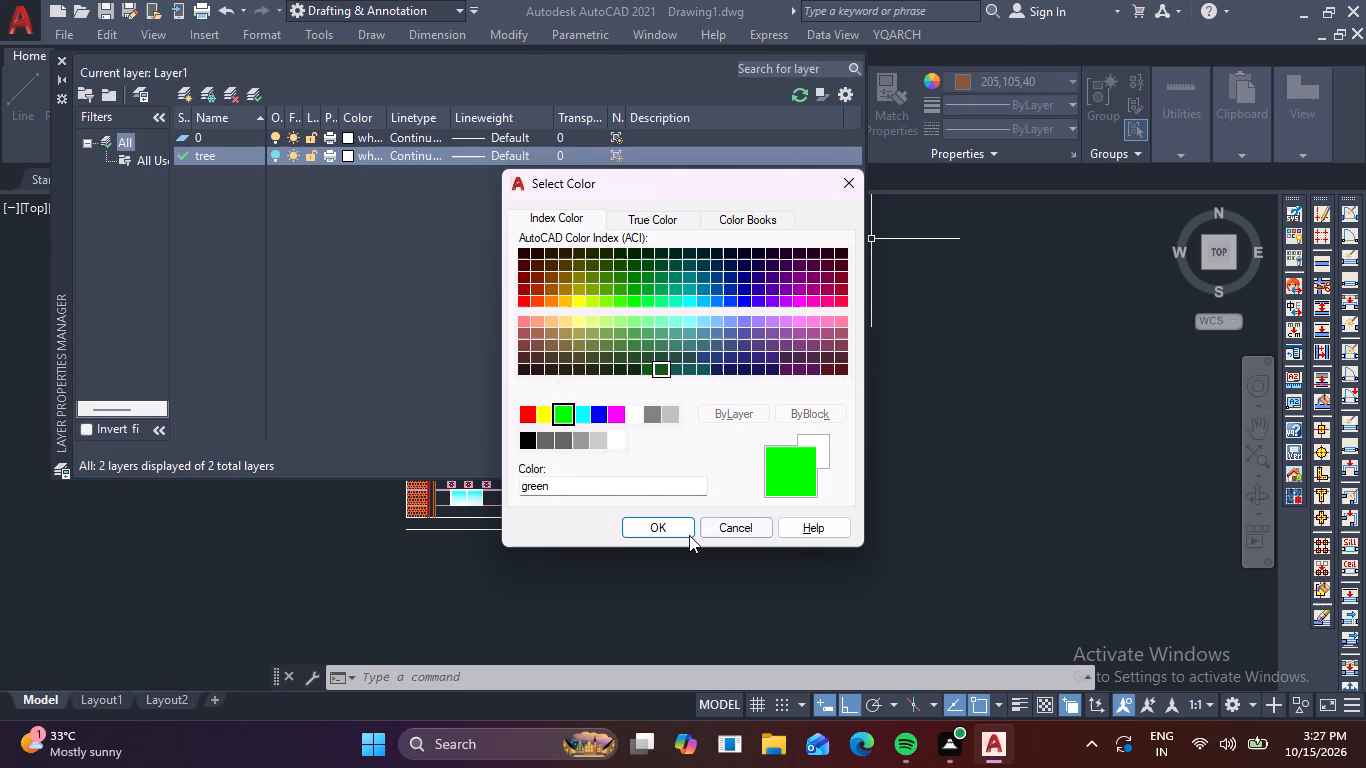
left_click(683, 532)
left_click(252, 96)
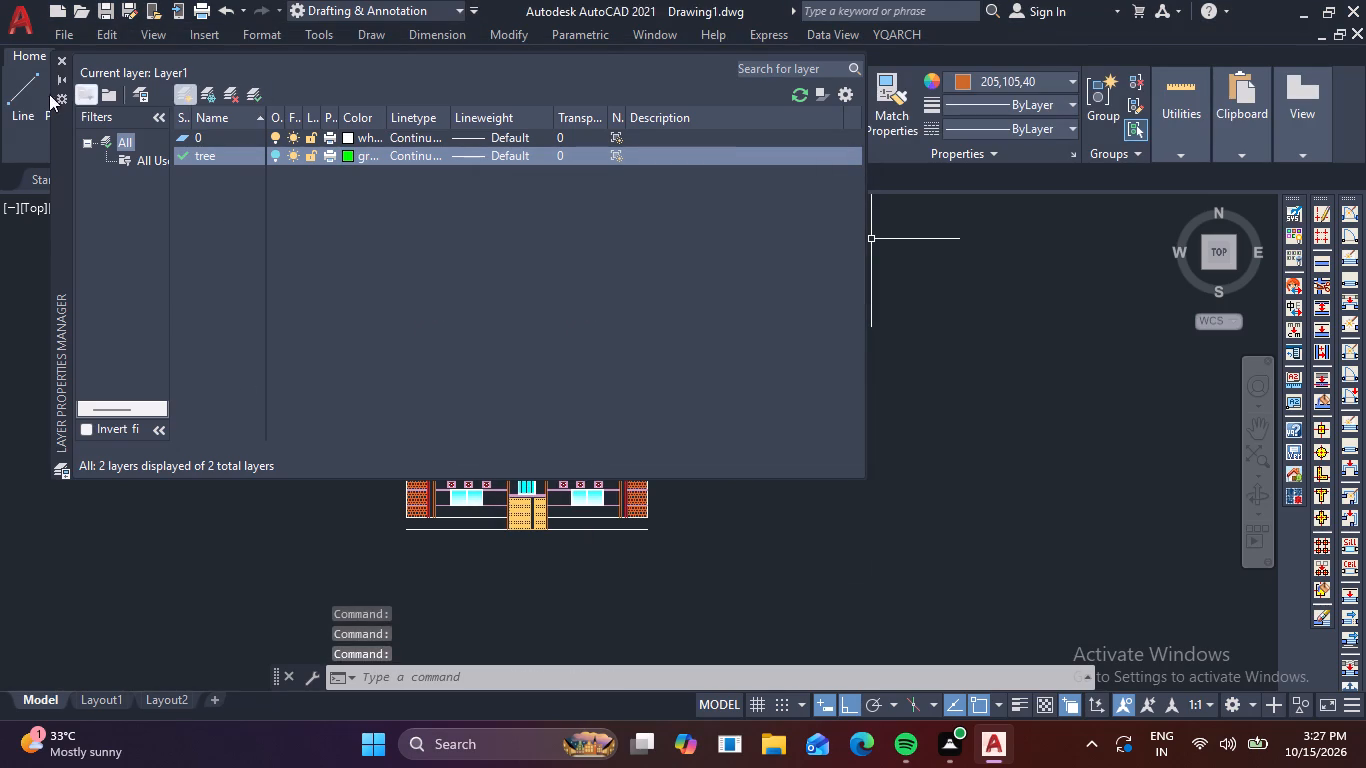
Close the layer properties manager and return to the elevation drawing.
left_click(58, 60)
scroll(621, 273, "down", 2)
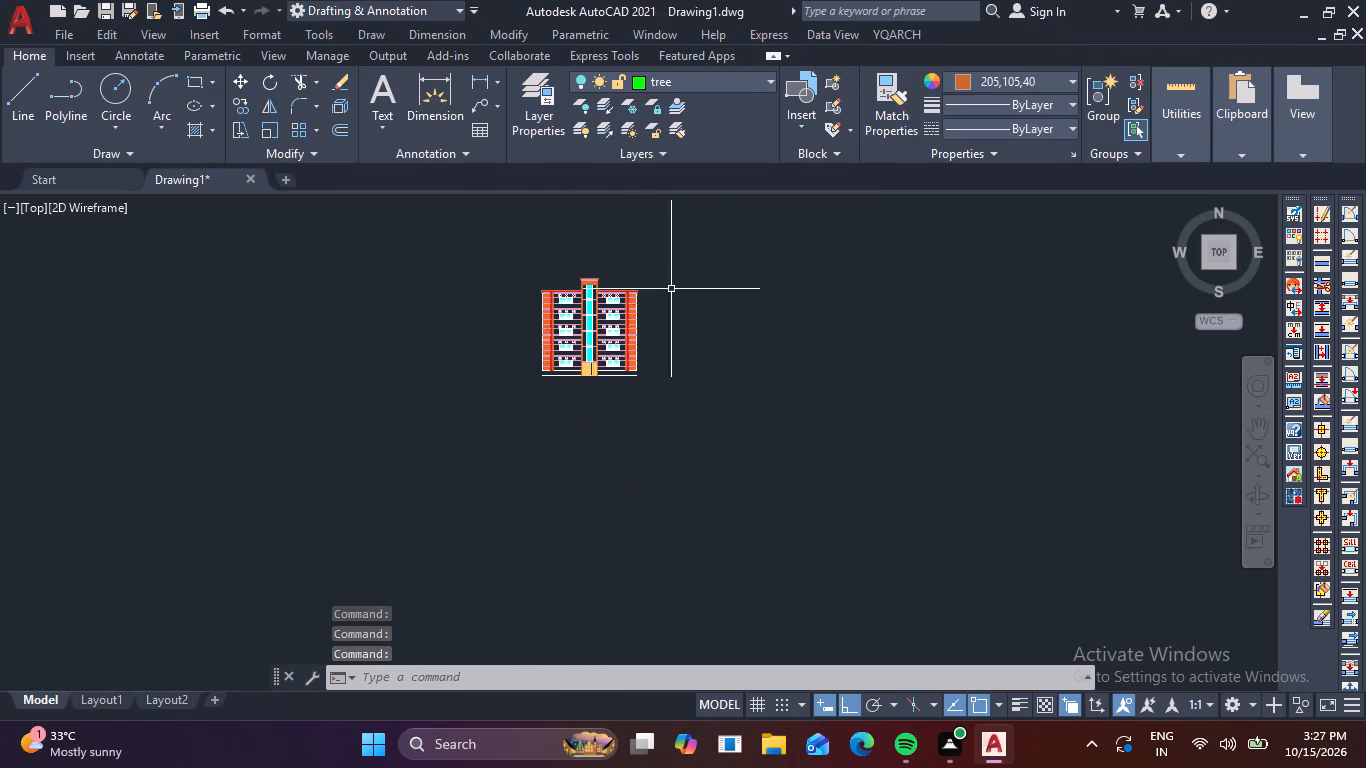
scroll(724, 304, "up", 1)
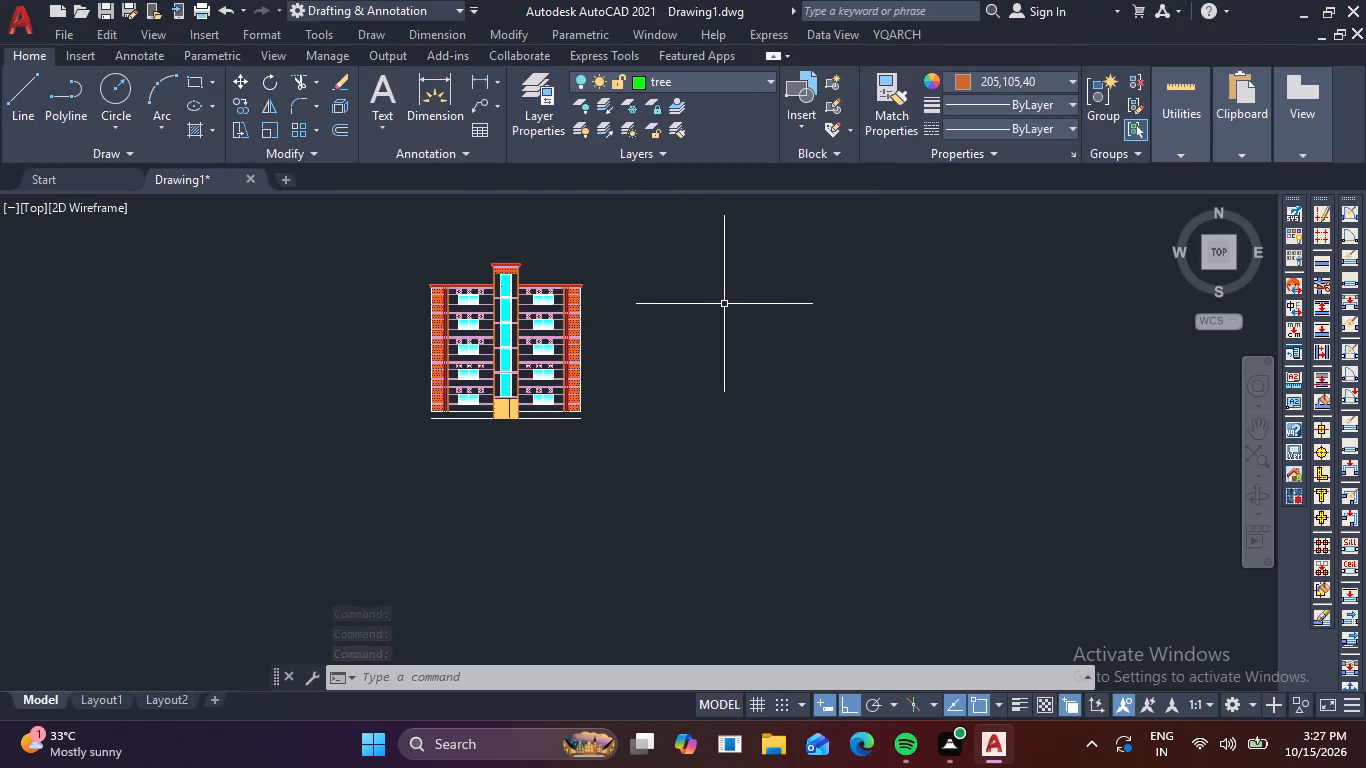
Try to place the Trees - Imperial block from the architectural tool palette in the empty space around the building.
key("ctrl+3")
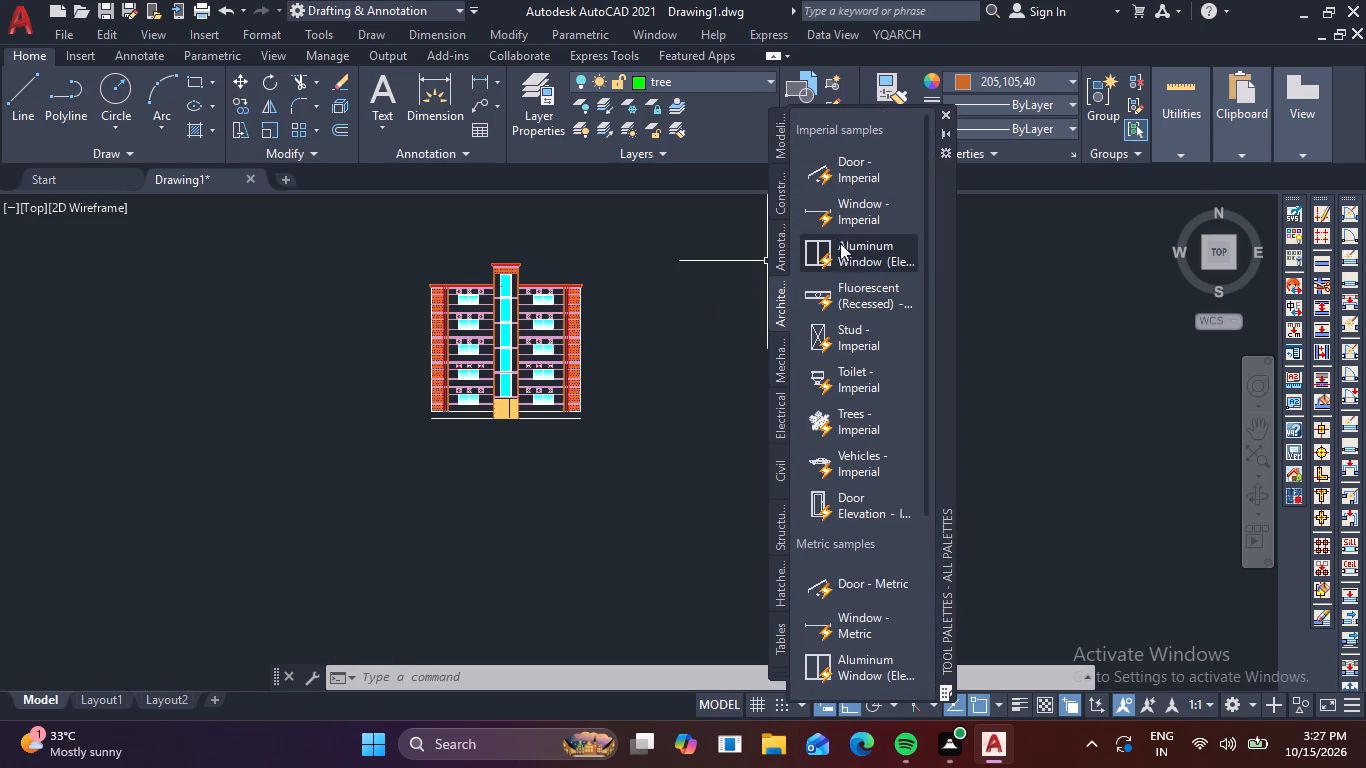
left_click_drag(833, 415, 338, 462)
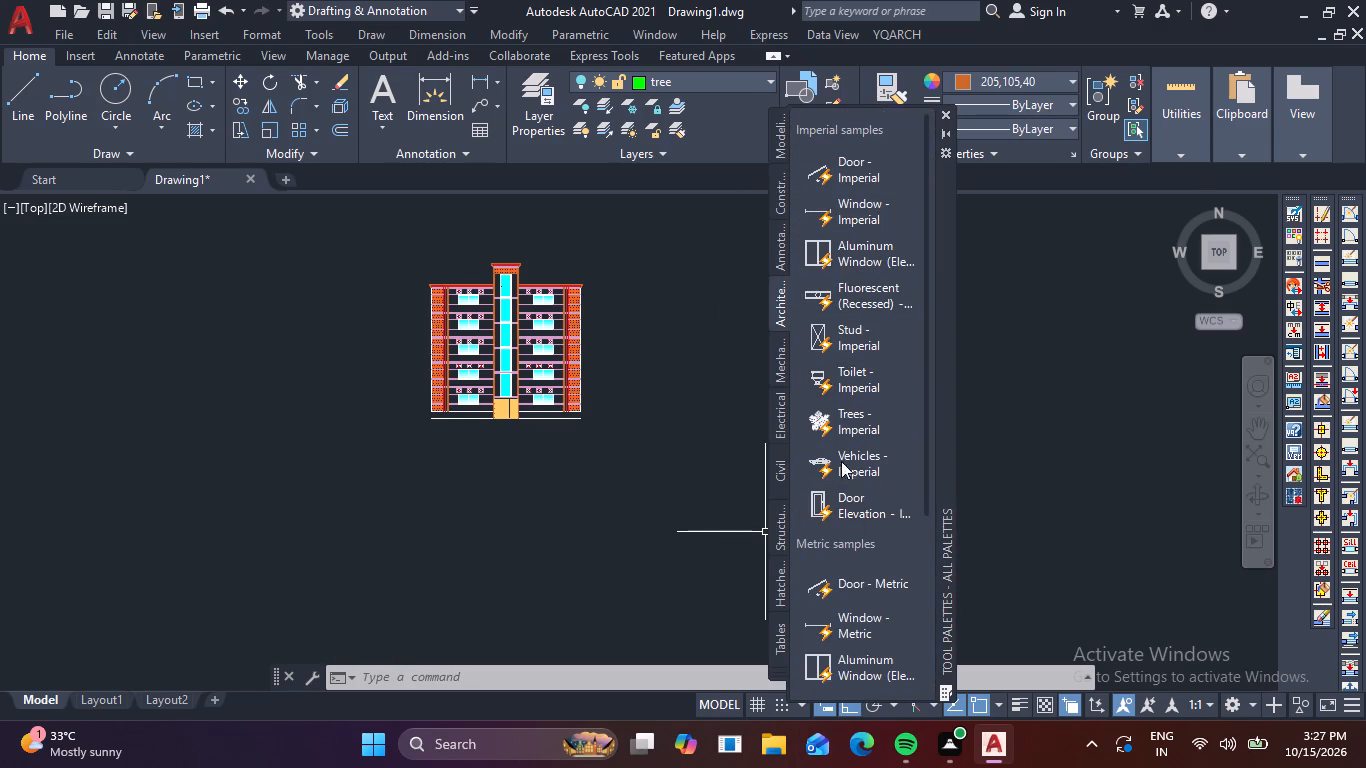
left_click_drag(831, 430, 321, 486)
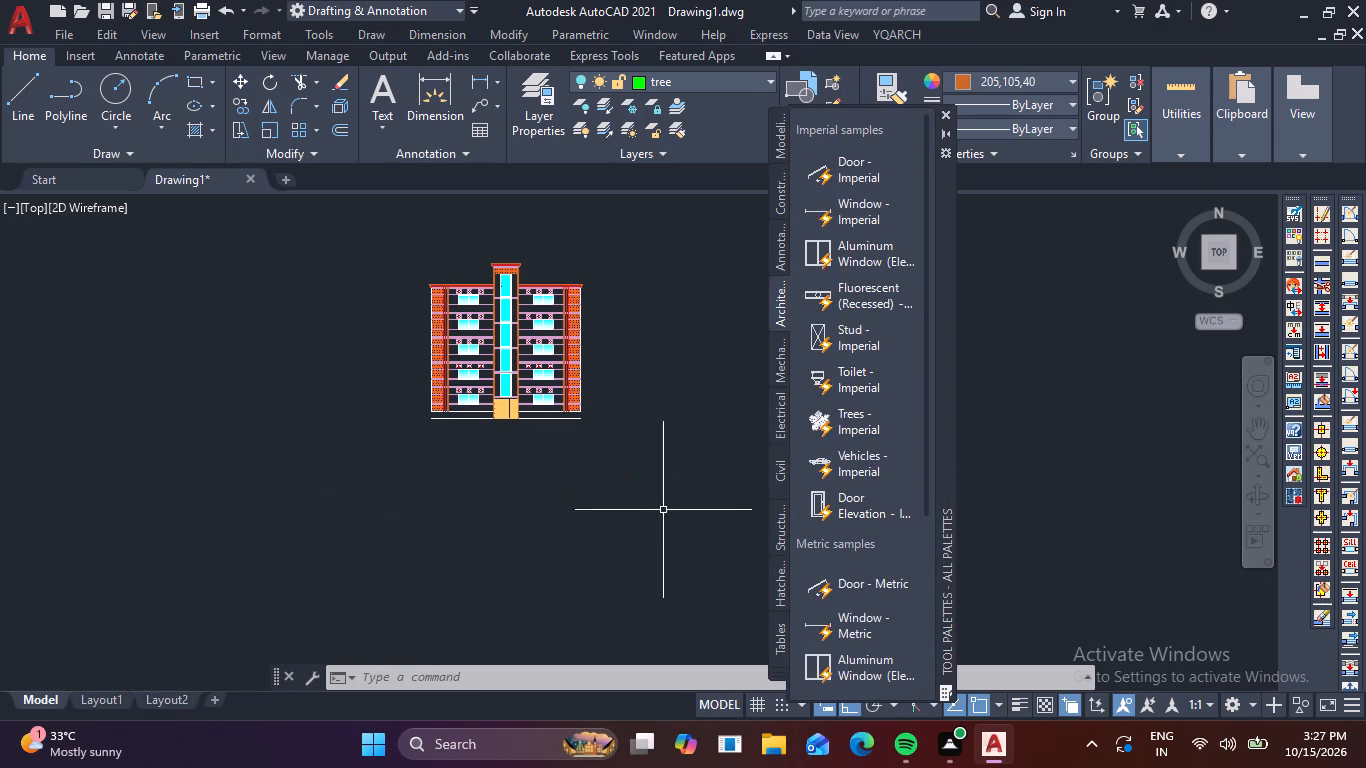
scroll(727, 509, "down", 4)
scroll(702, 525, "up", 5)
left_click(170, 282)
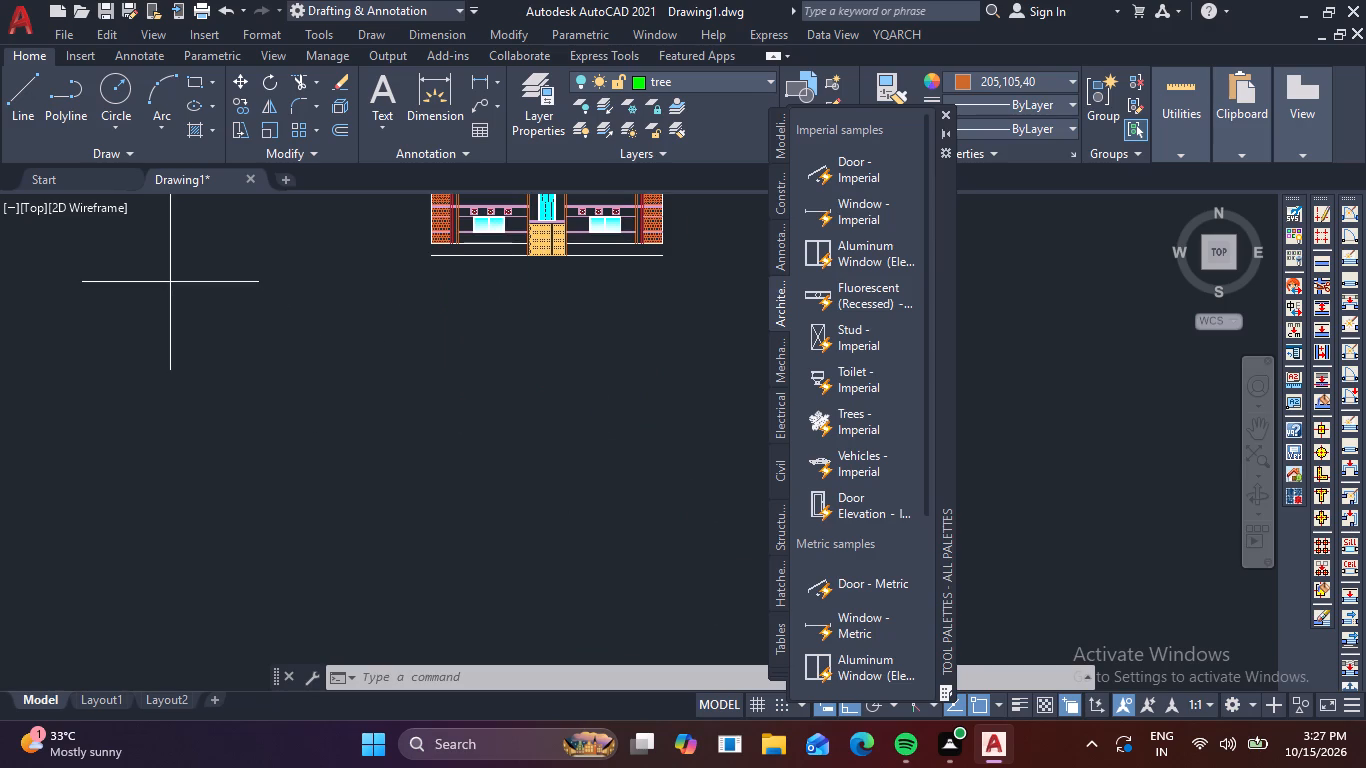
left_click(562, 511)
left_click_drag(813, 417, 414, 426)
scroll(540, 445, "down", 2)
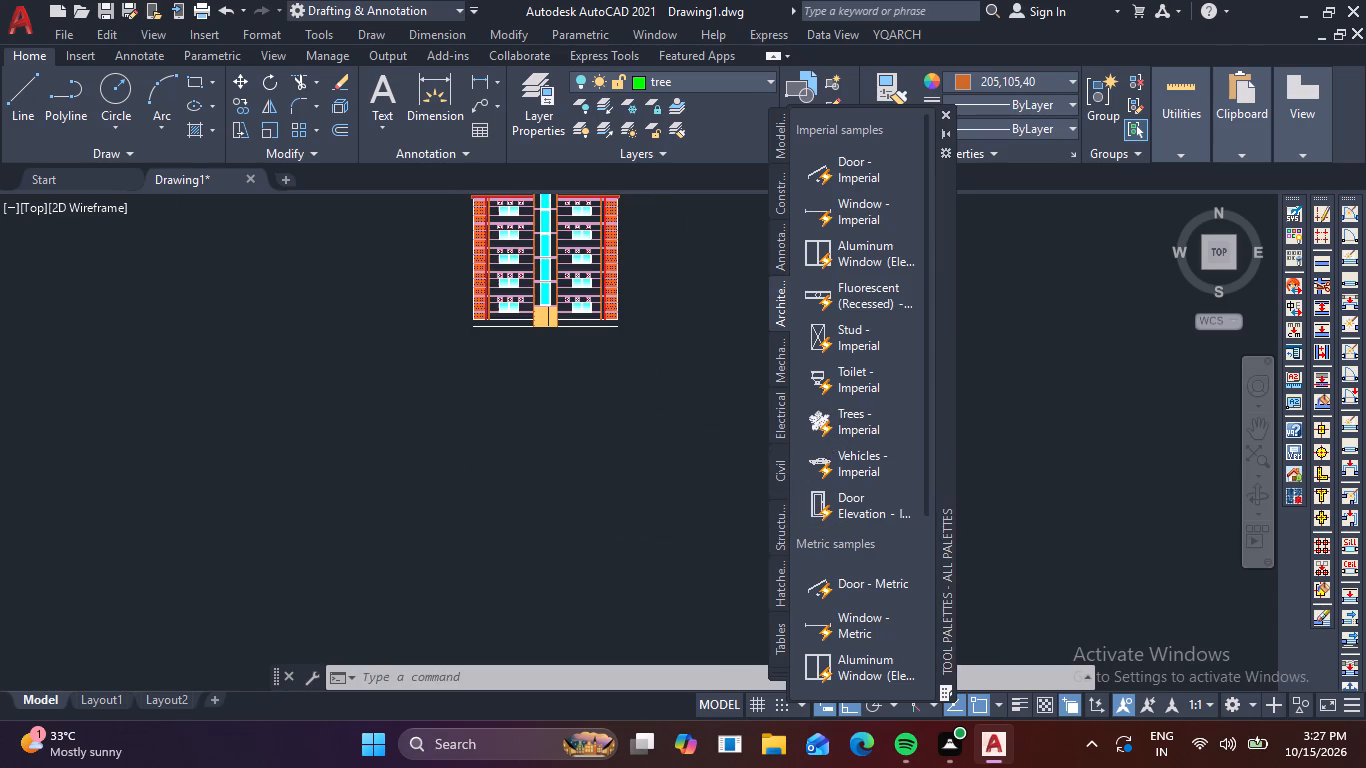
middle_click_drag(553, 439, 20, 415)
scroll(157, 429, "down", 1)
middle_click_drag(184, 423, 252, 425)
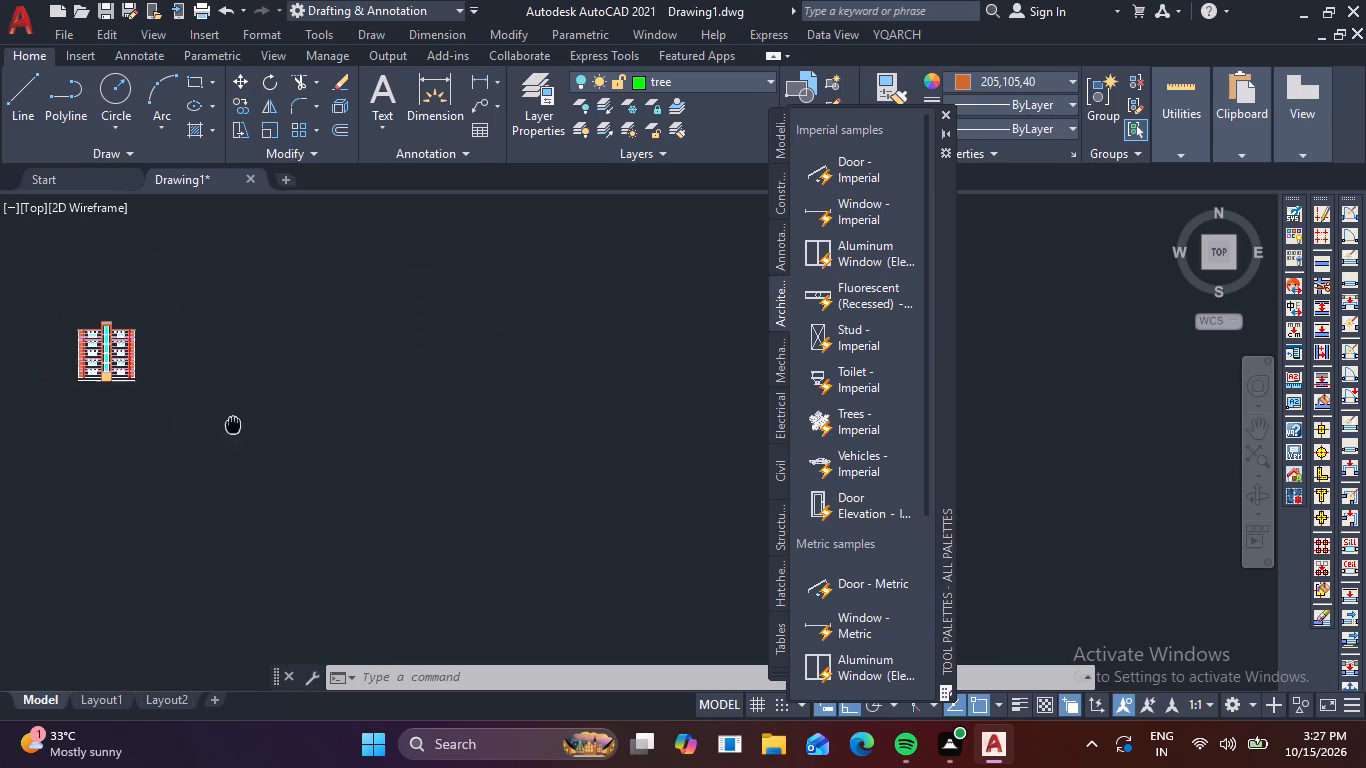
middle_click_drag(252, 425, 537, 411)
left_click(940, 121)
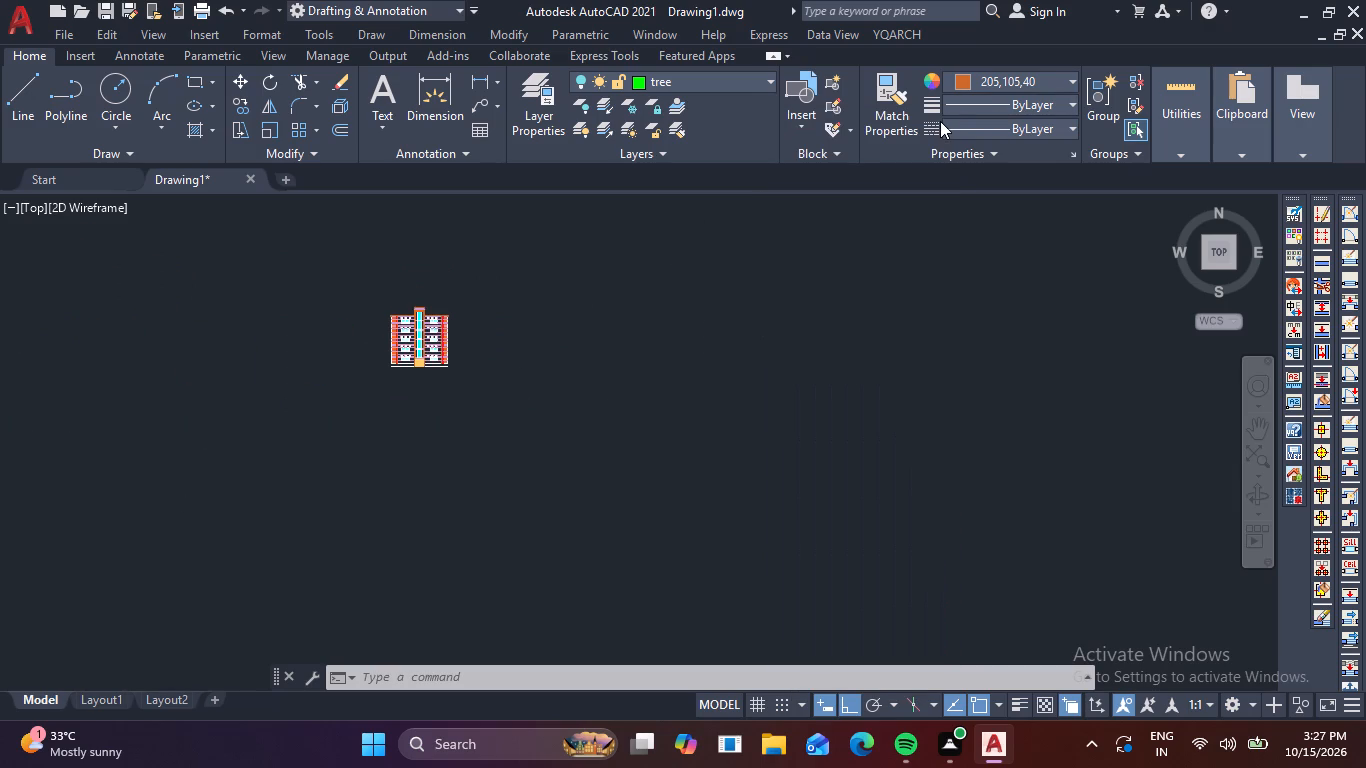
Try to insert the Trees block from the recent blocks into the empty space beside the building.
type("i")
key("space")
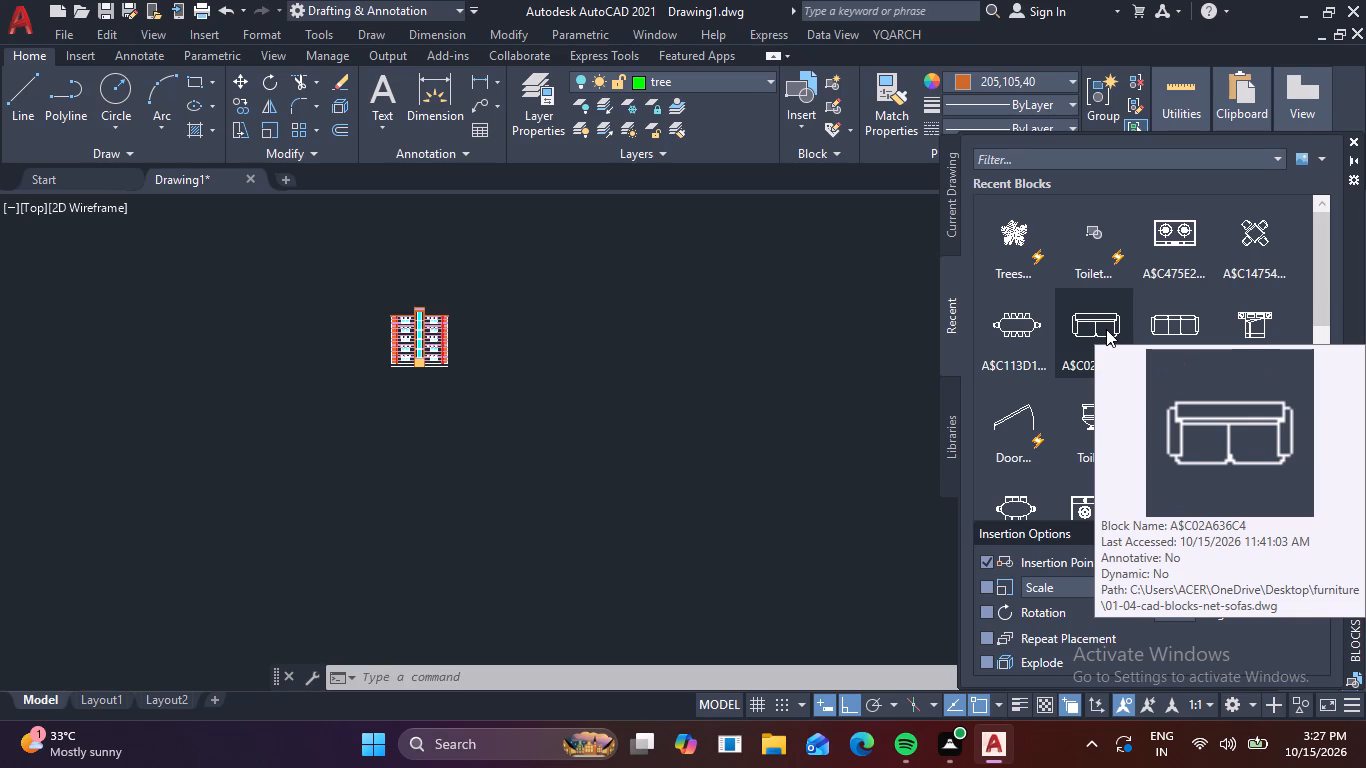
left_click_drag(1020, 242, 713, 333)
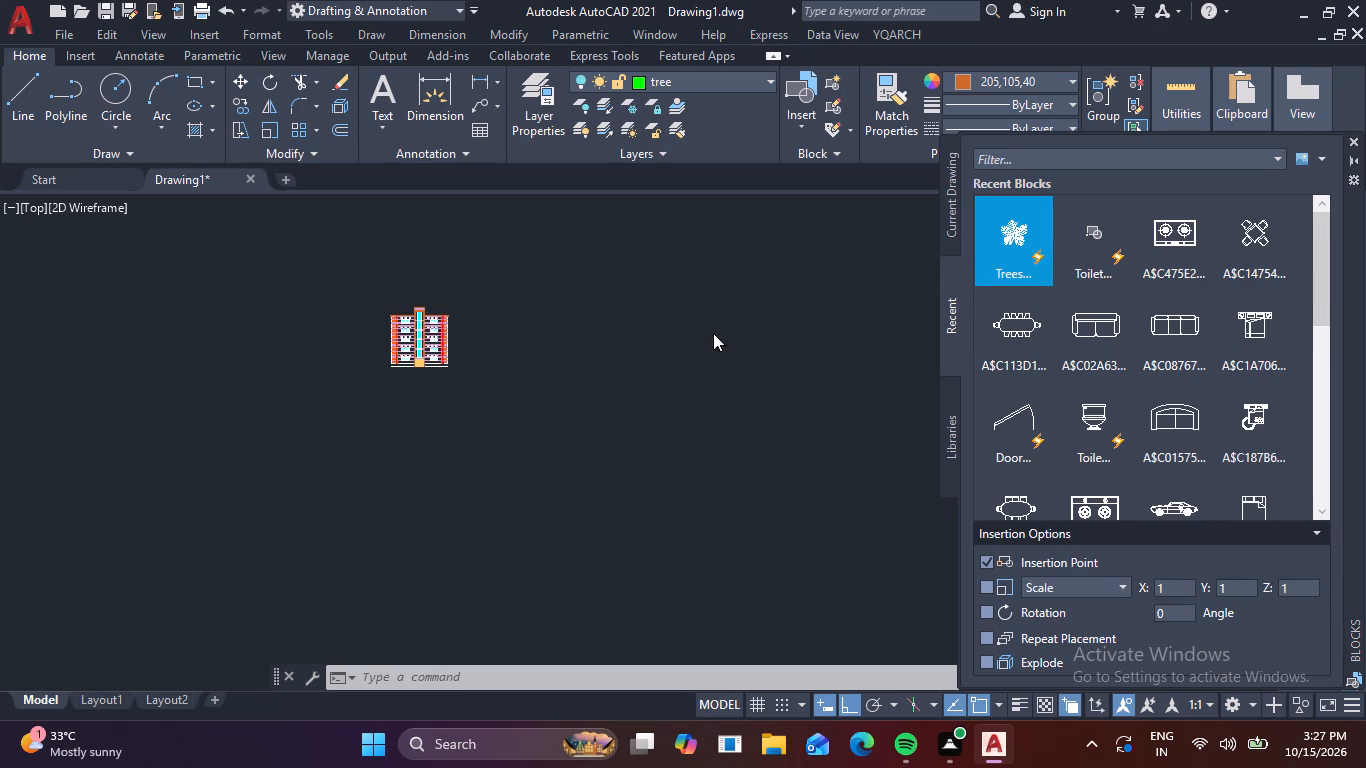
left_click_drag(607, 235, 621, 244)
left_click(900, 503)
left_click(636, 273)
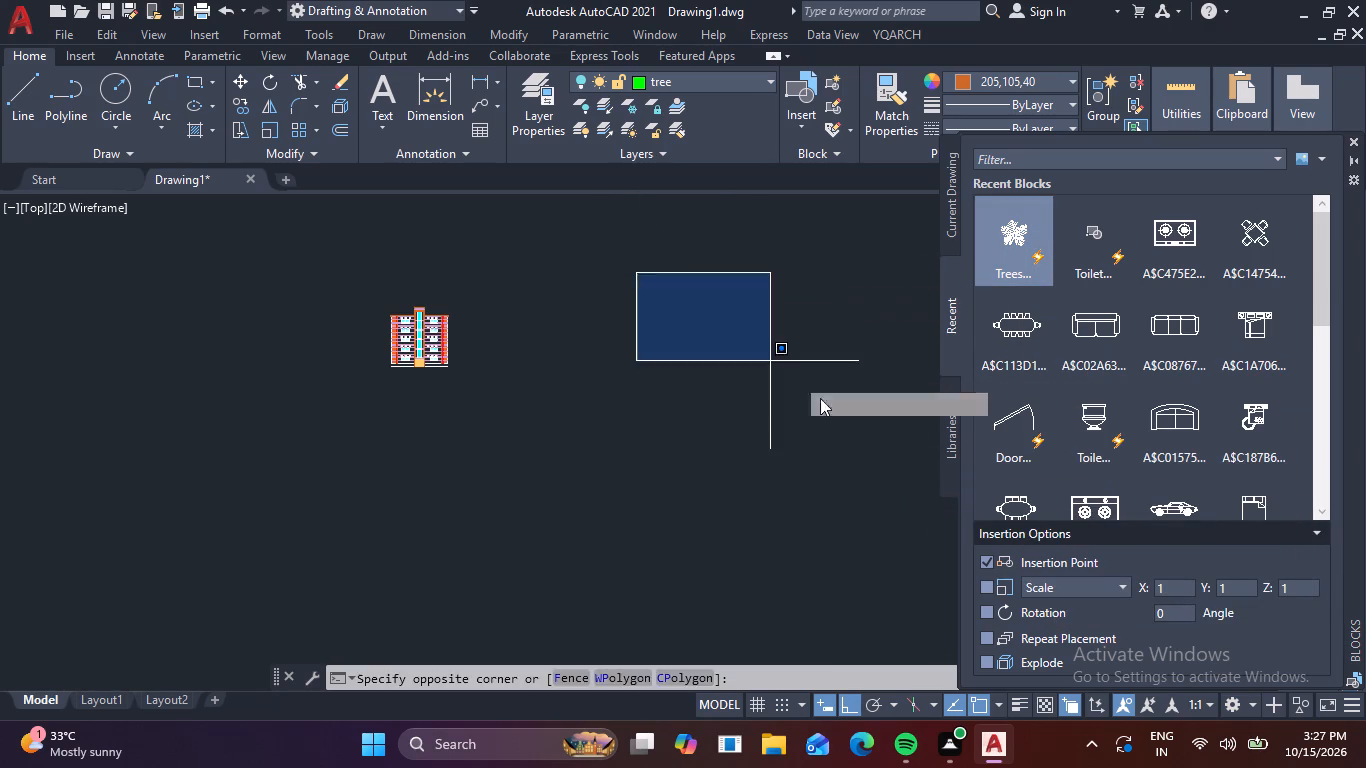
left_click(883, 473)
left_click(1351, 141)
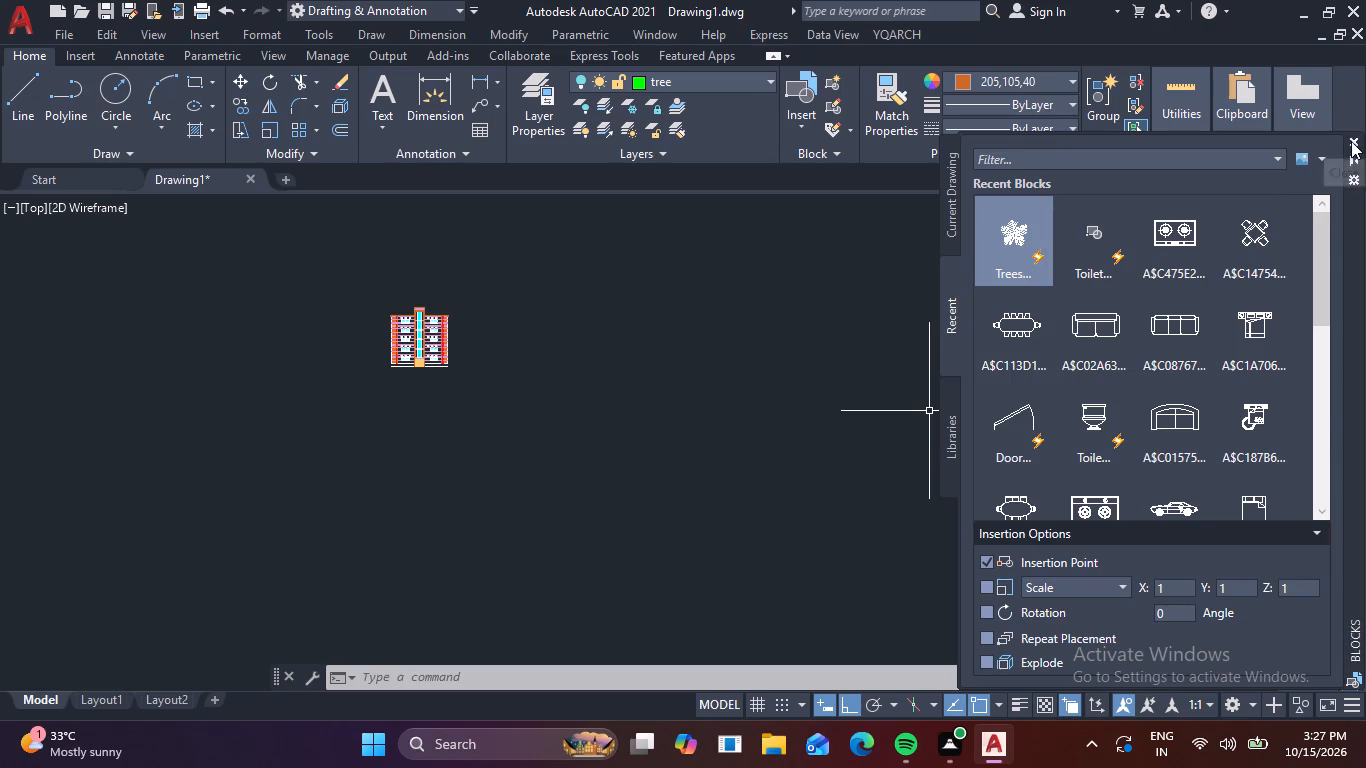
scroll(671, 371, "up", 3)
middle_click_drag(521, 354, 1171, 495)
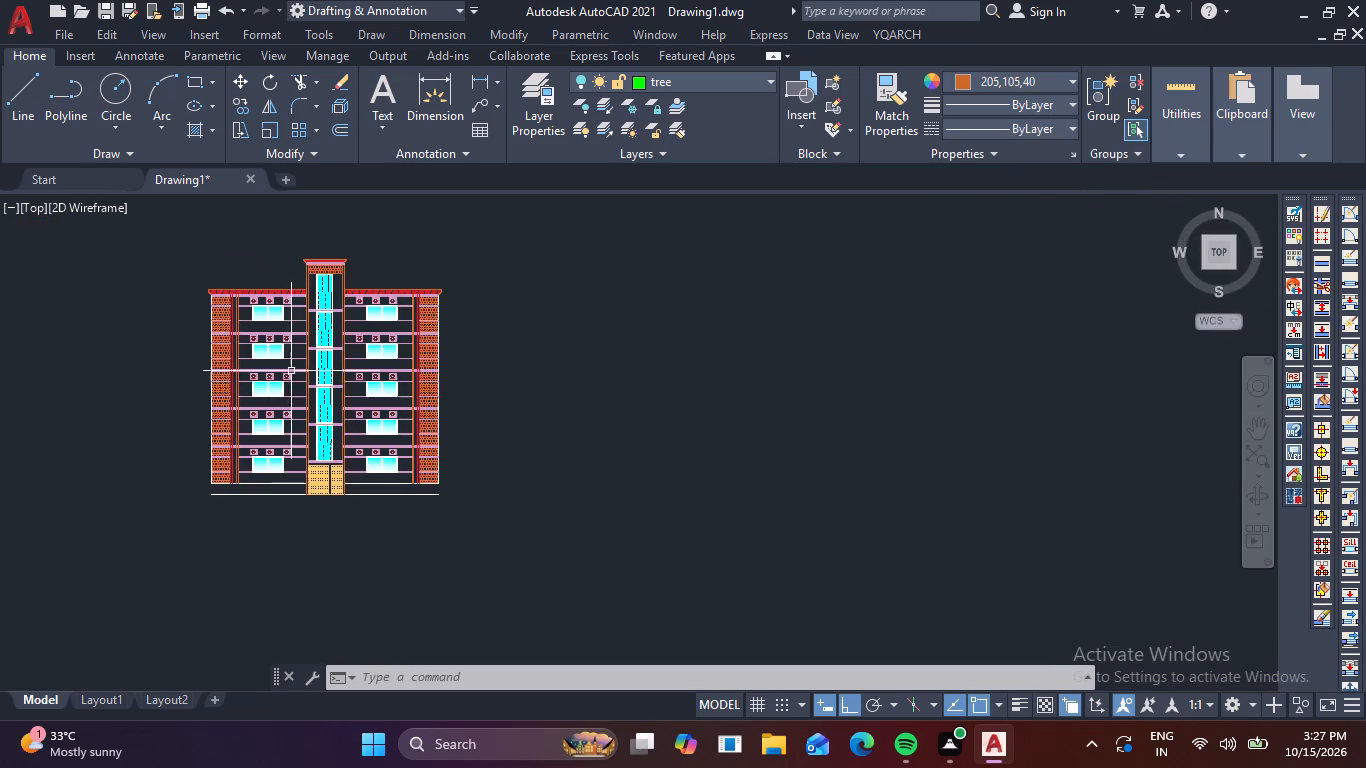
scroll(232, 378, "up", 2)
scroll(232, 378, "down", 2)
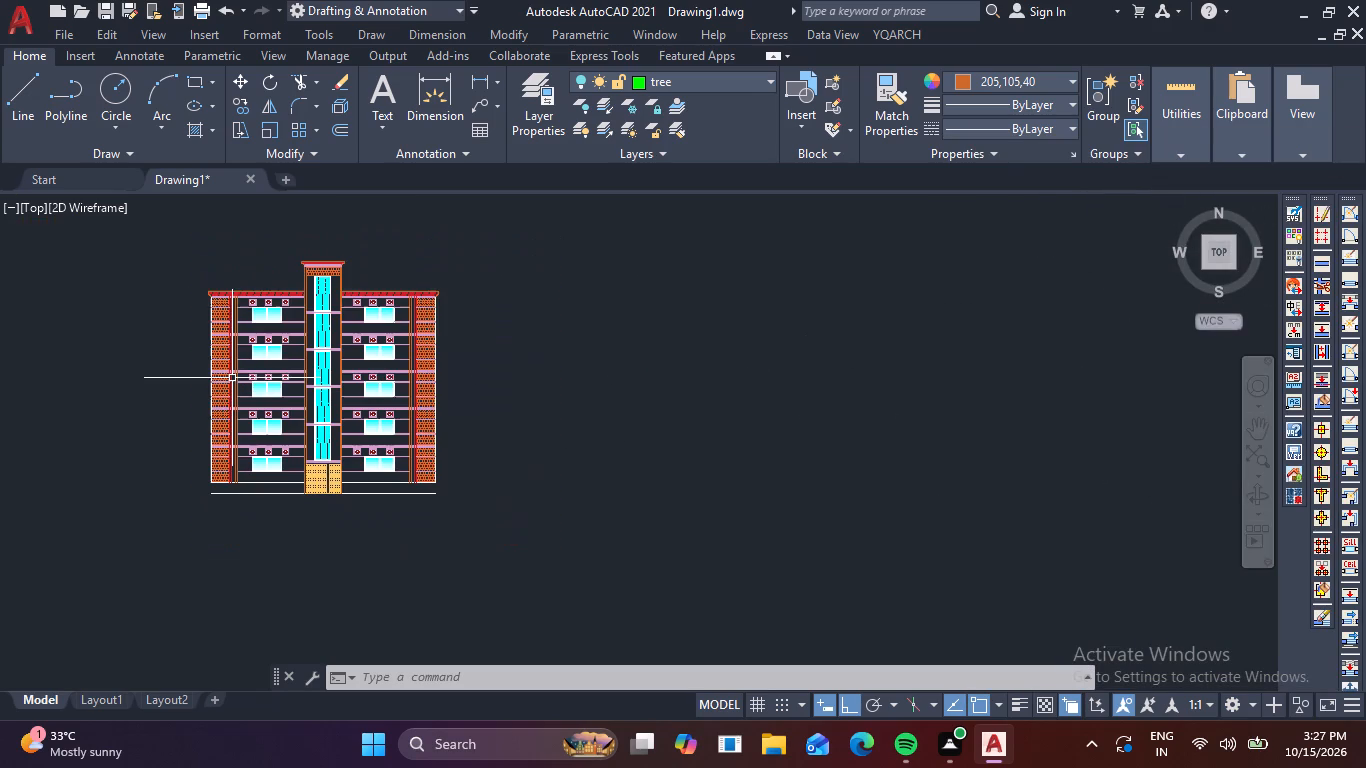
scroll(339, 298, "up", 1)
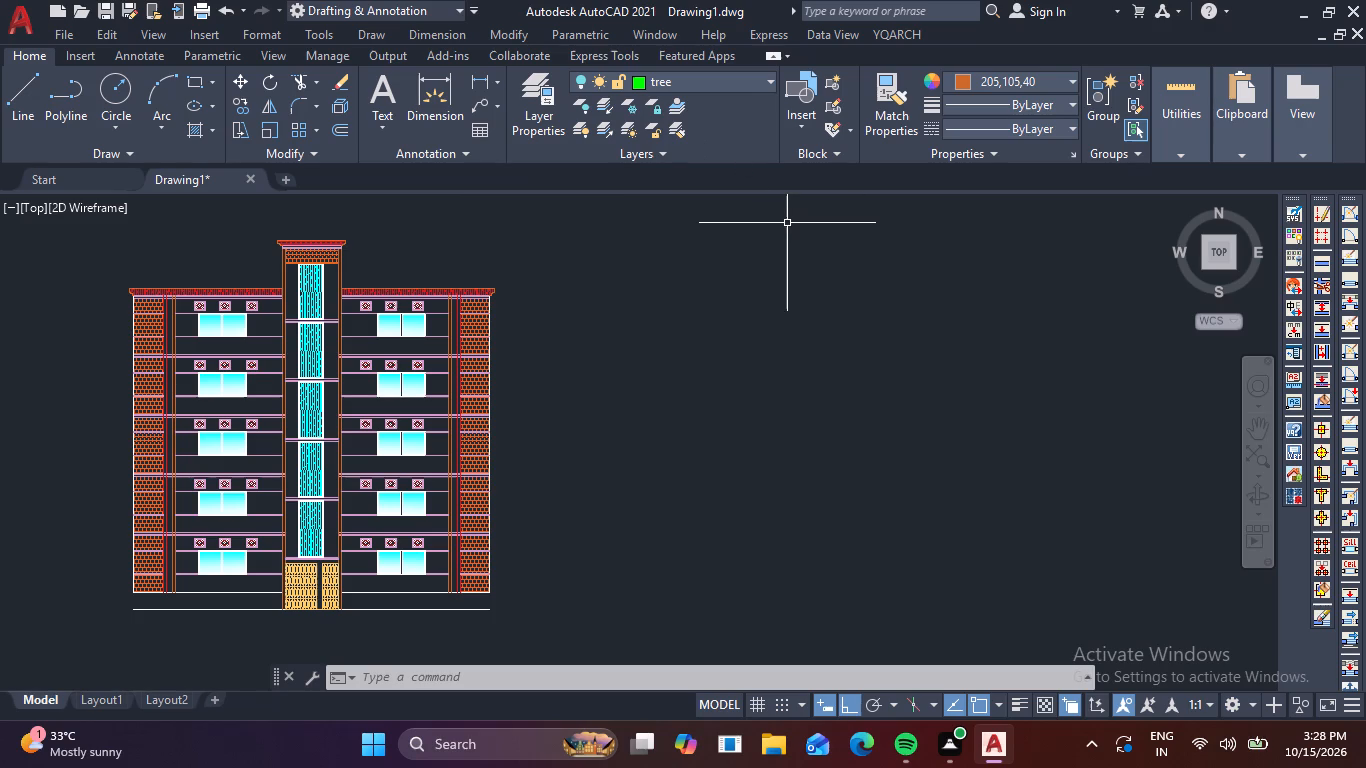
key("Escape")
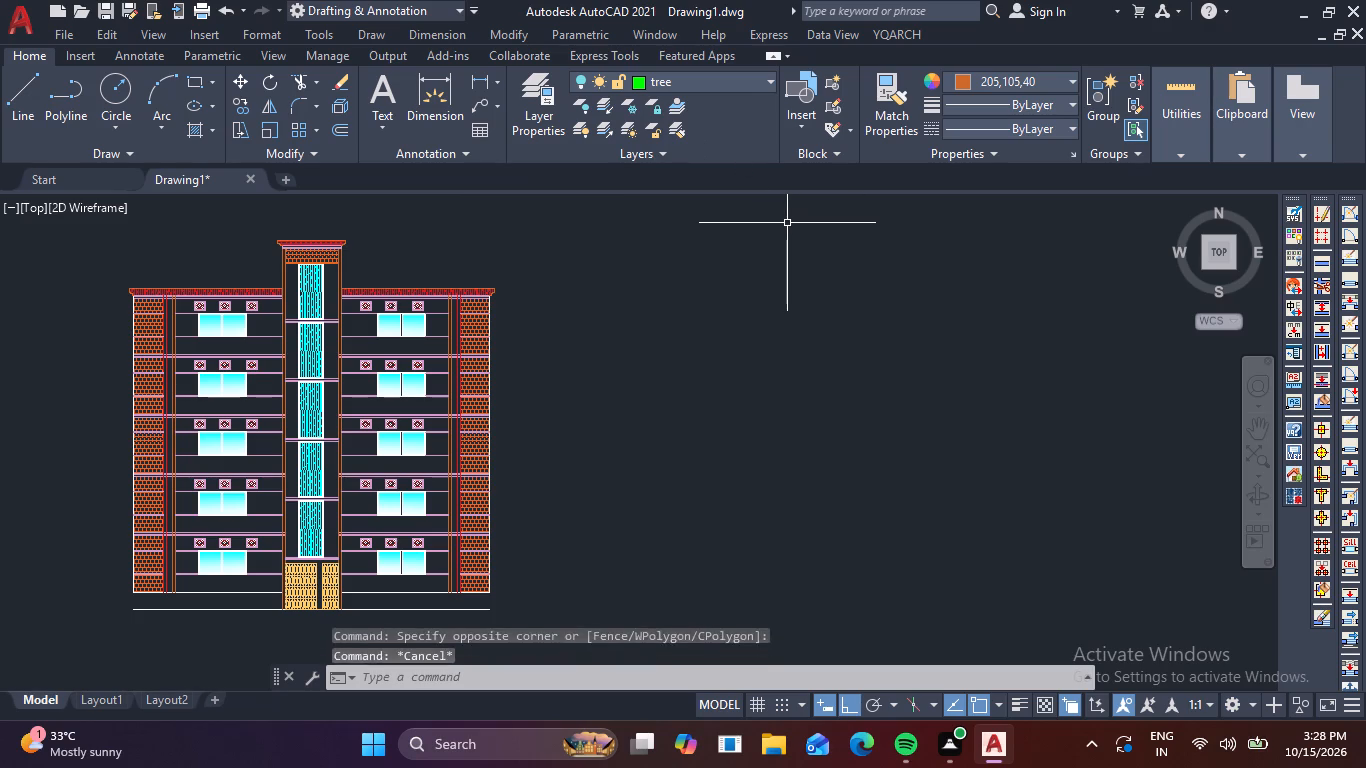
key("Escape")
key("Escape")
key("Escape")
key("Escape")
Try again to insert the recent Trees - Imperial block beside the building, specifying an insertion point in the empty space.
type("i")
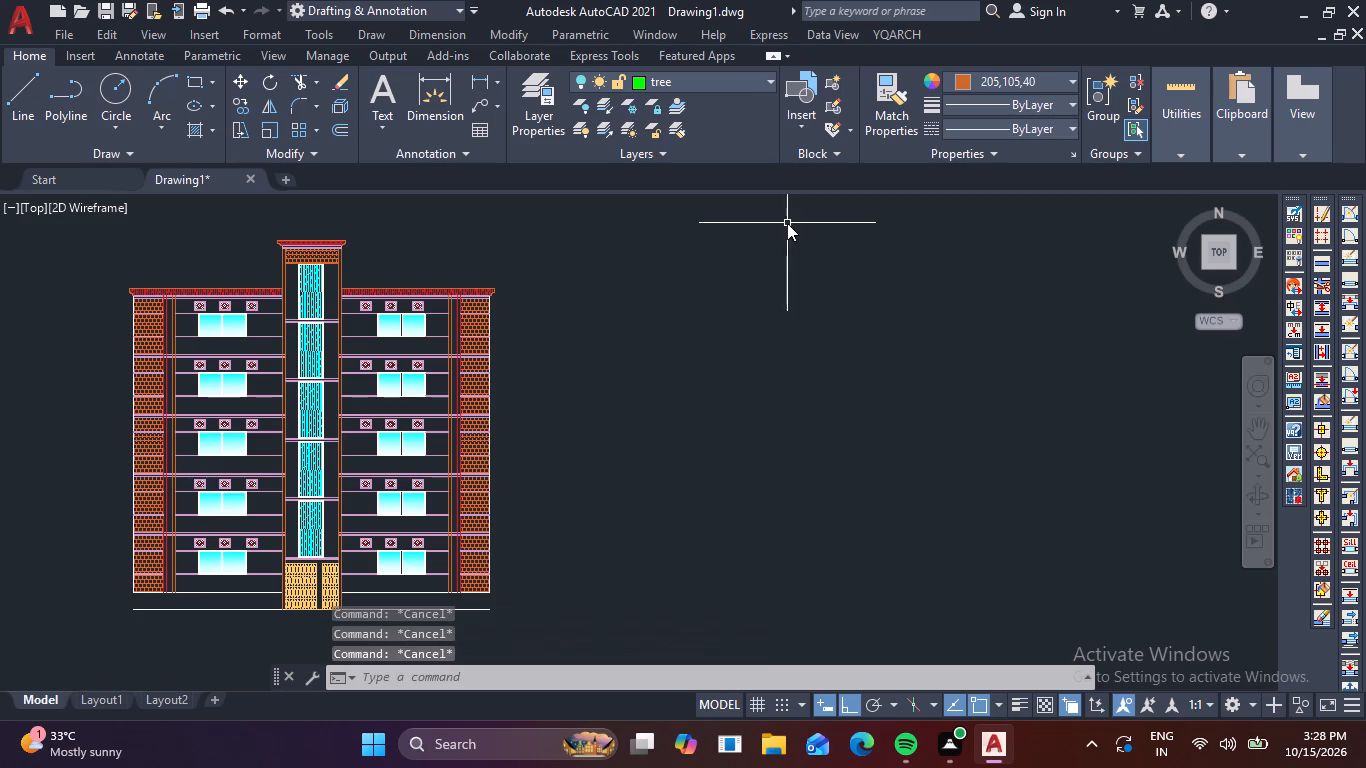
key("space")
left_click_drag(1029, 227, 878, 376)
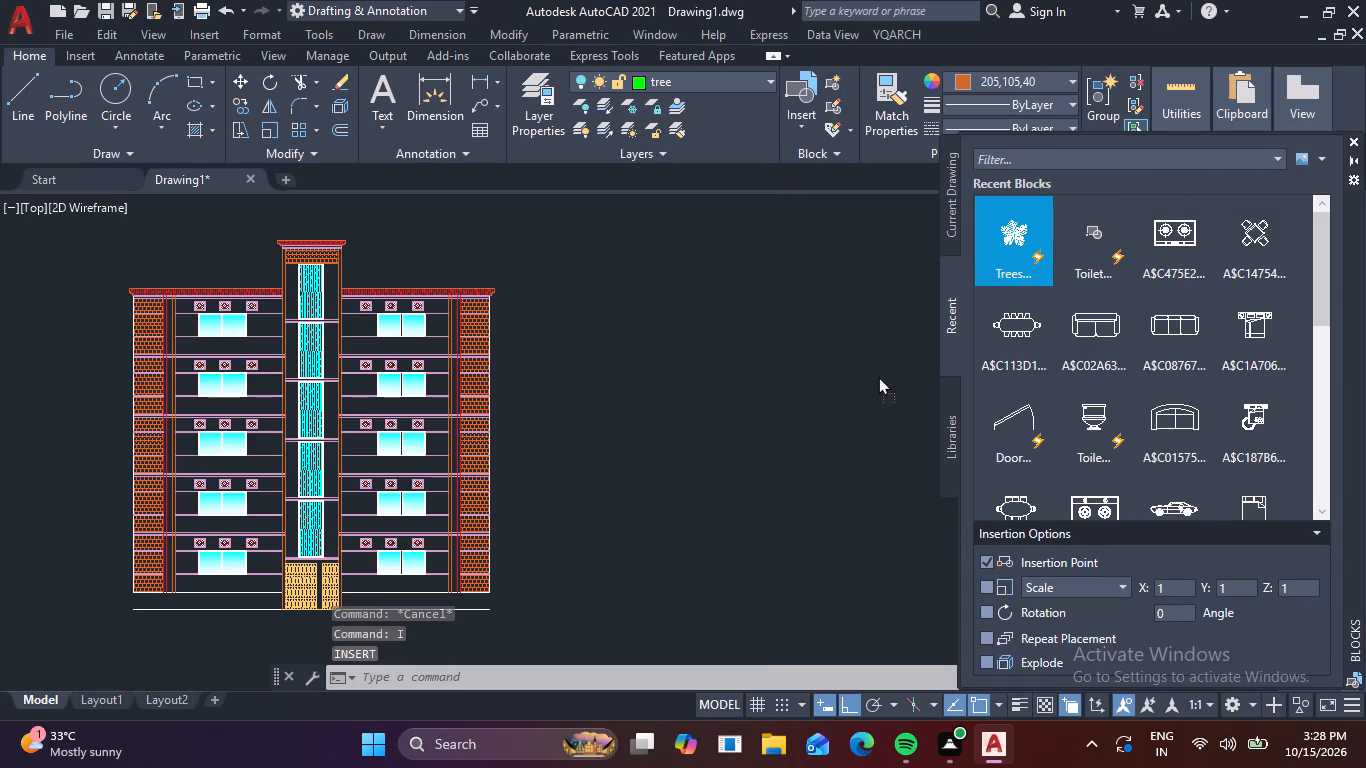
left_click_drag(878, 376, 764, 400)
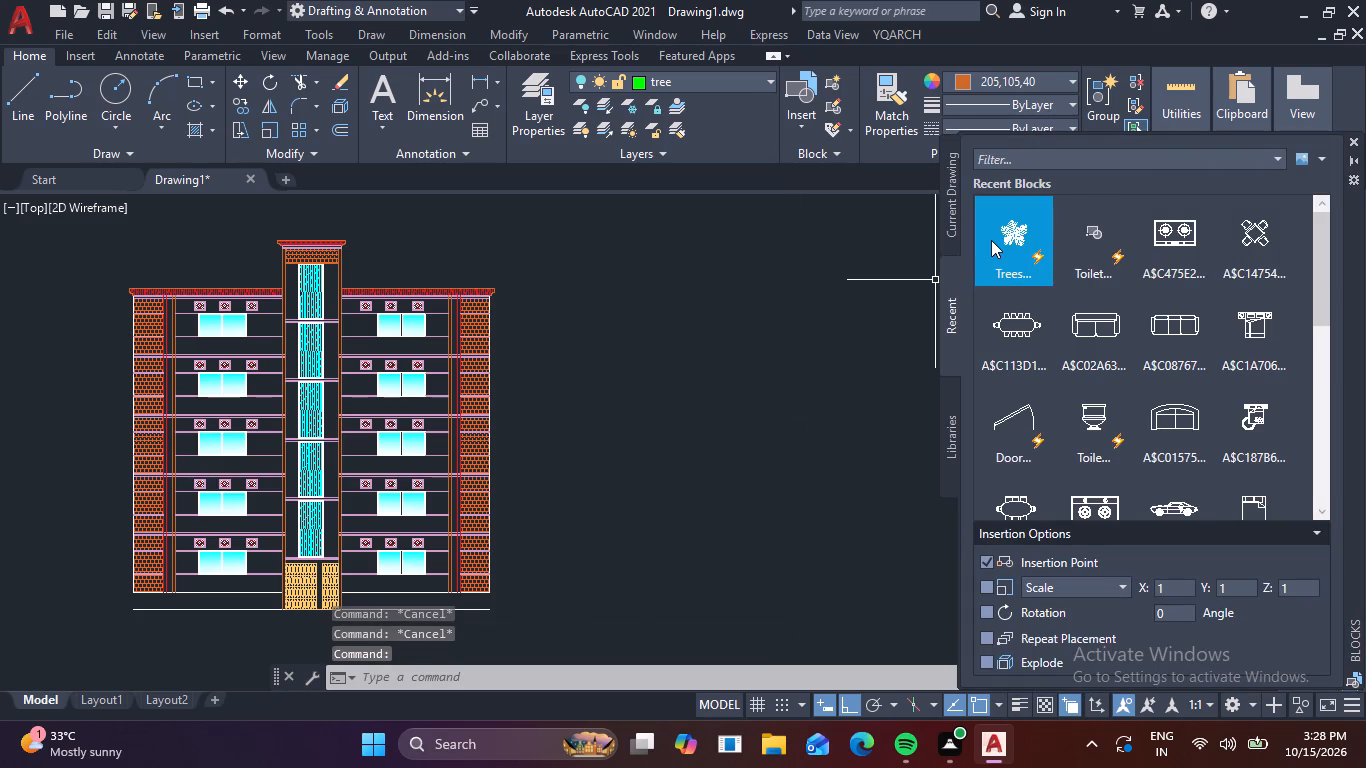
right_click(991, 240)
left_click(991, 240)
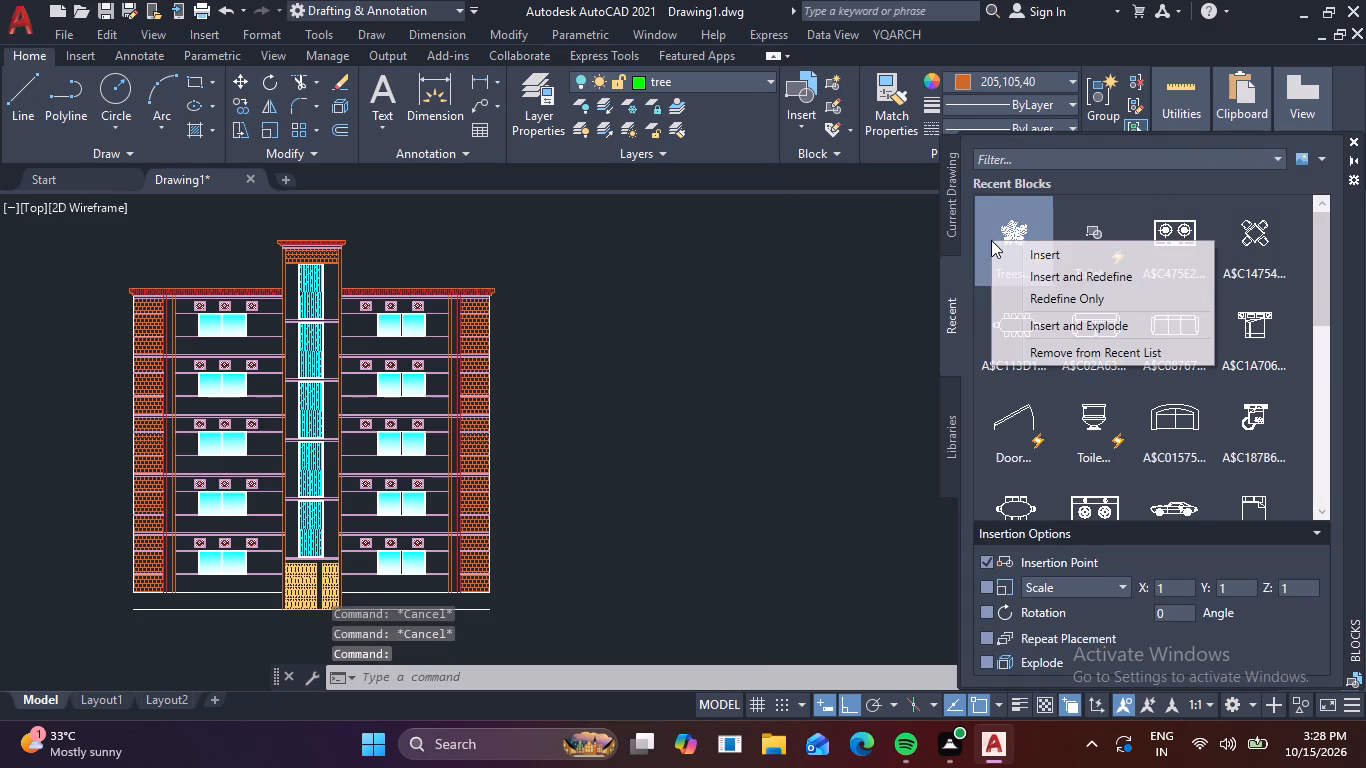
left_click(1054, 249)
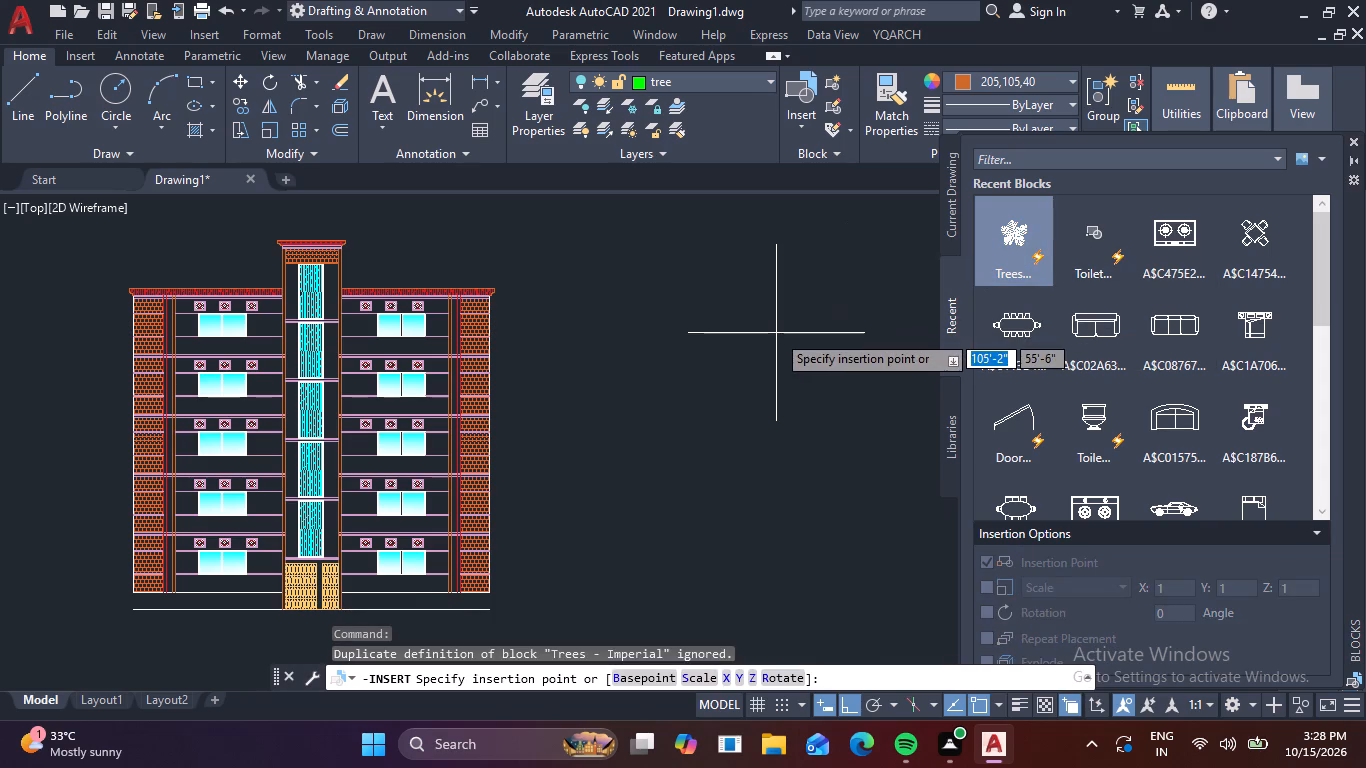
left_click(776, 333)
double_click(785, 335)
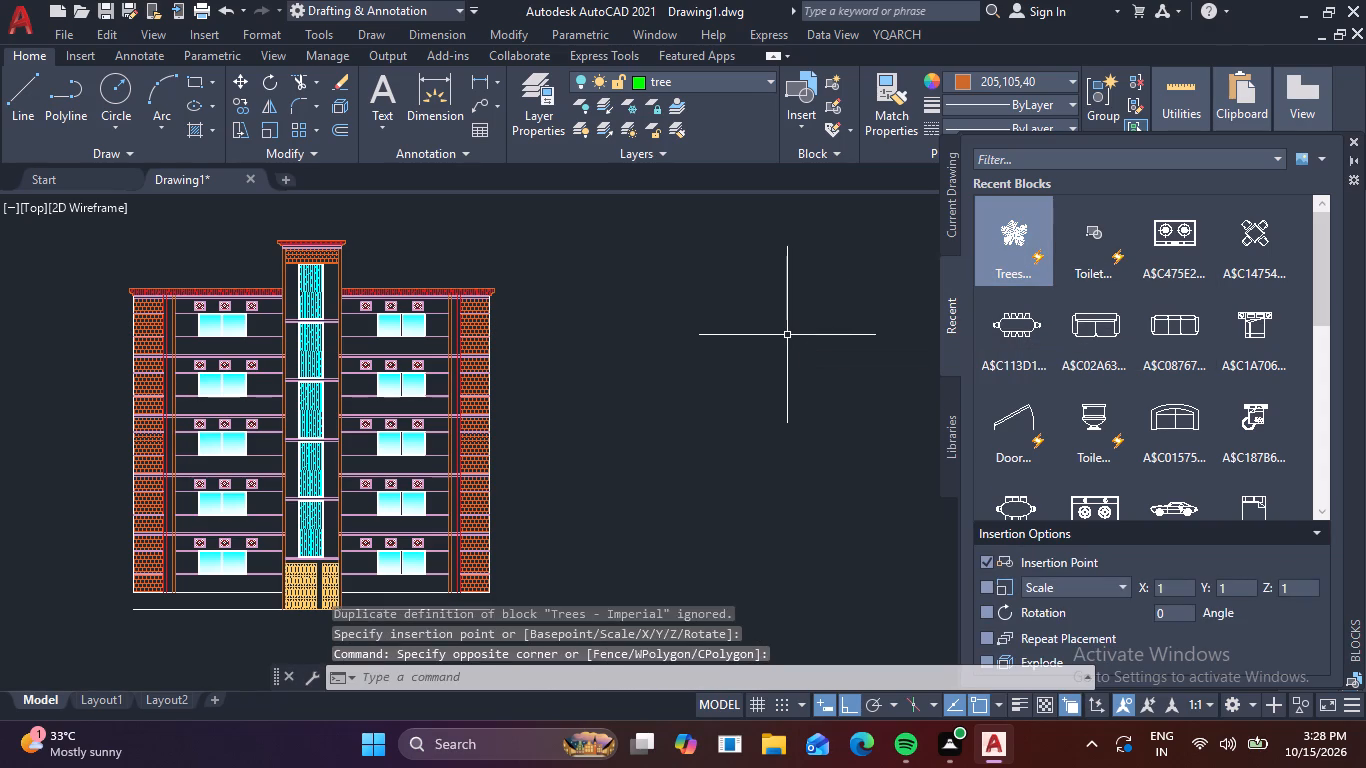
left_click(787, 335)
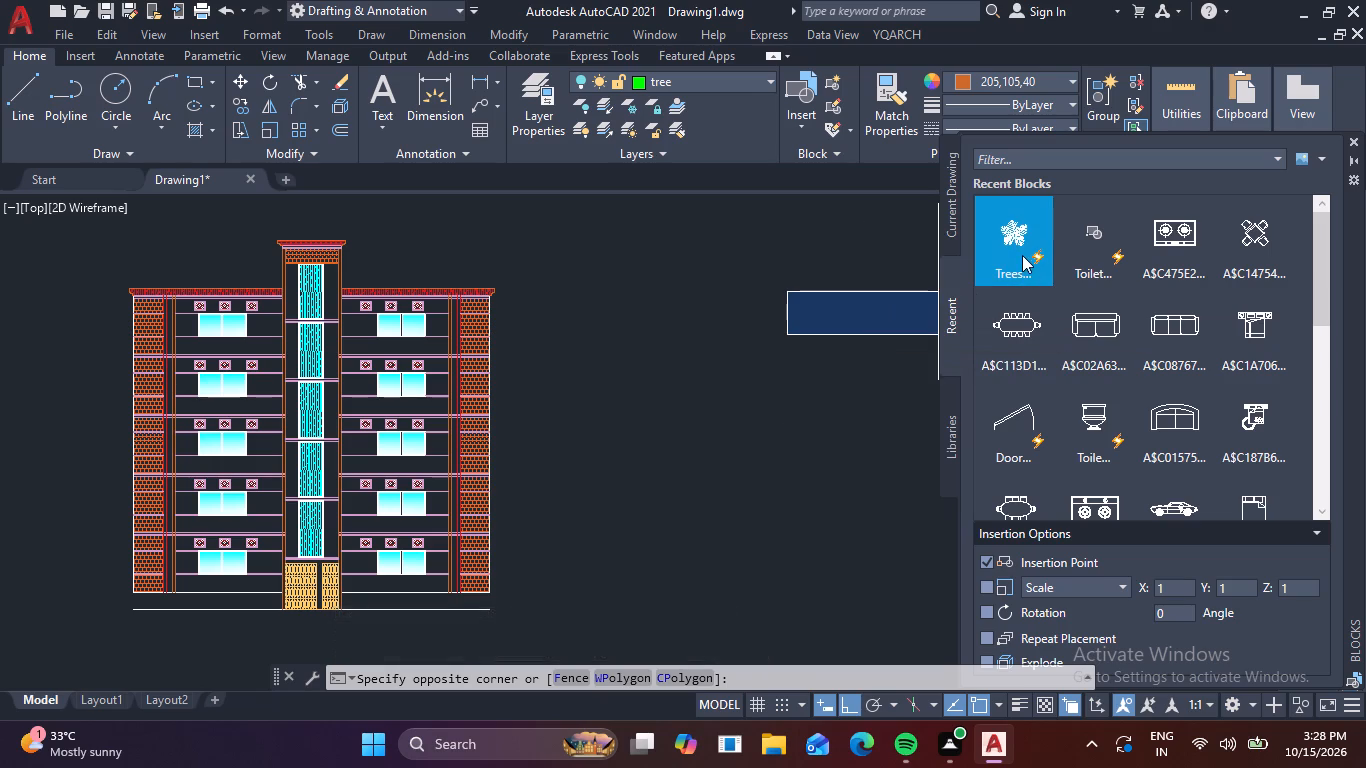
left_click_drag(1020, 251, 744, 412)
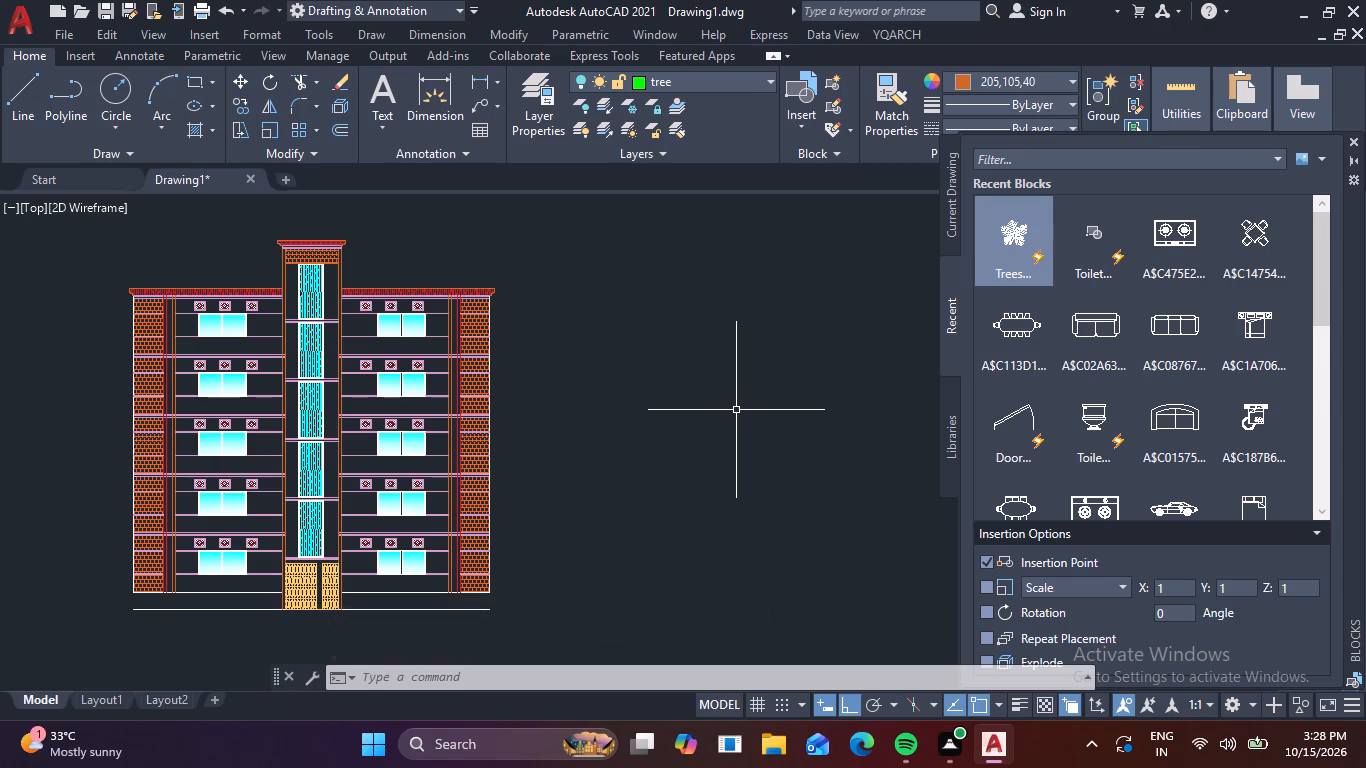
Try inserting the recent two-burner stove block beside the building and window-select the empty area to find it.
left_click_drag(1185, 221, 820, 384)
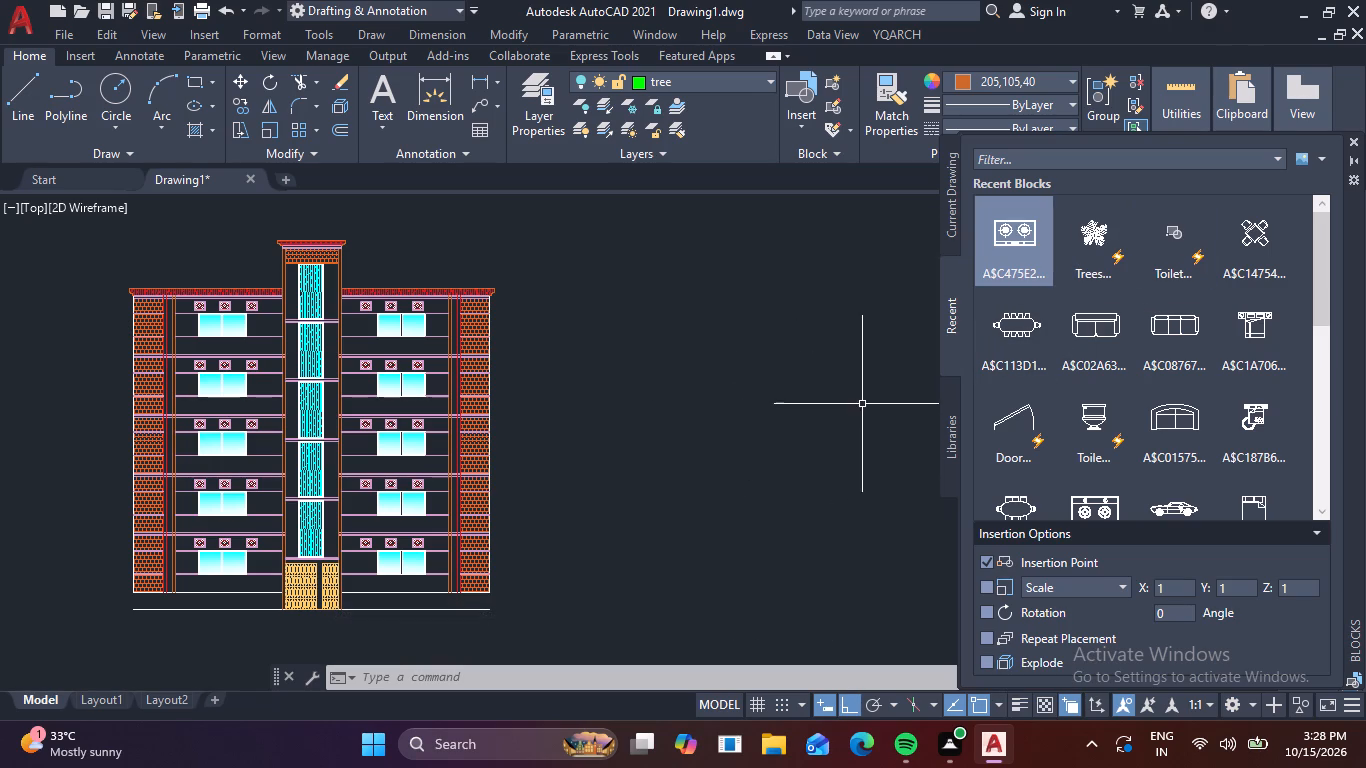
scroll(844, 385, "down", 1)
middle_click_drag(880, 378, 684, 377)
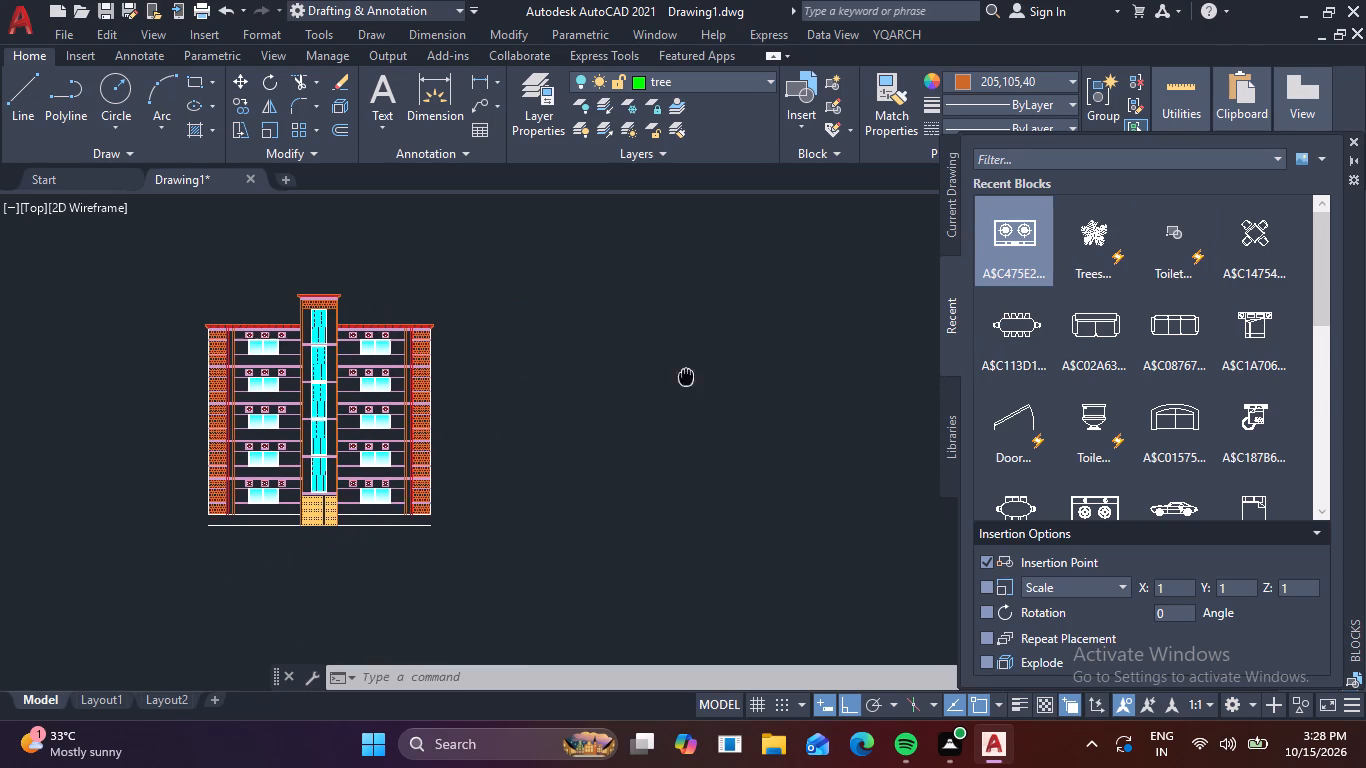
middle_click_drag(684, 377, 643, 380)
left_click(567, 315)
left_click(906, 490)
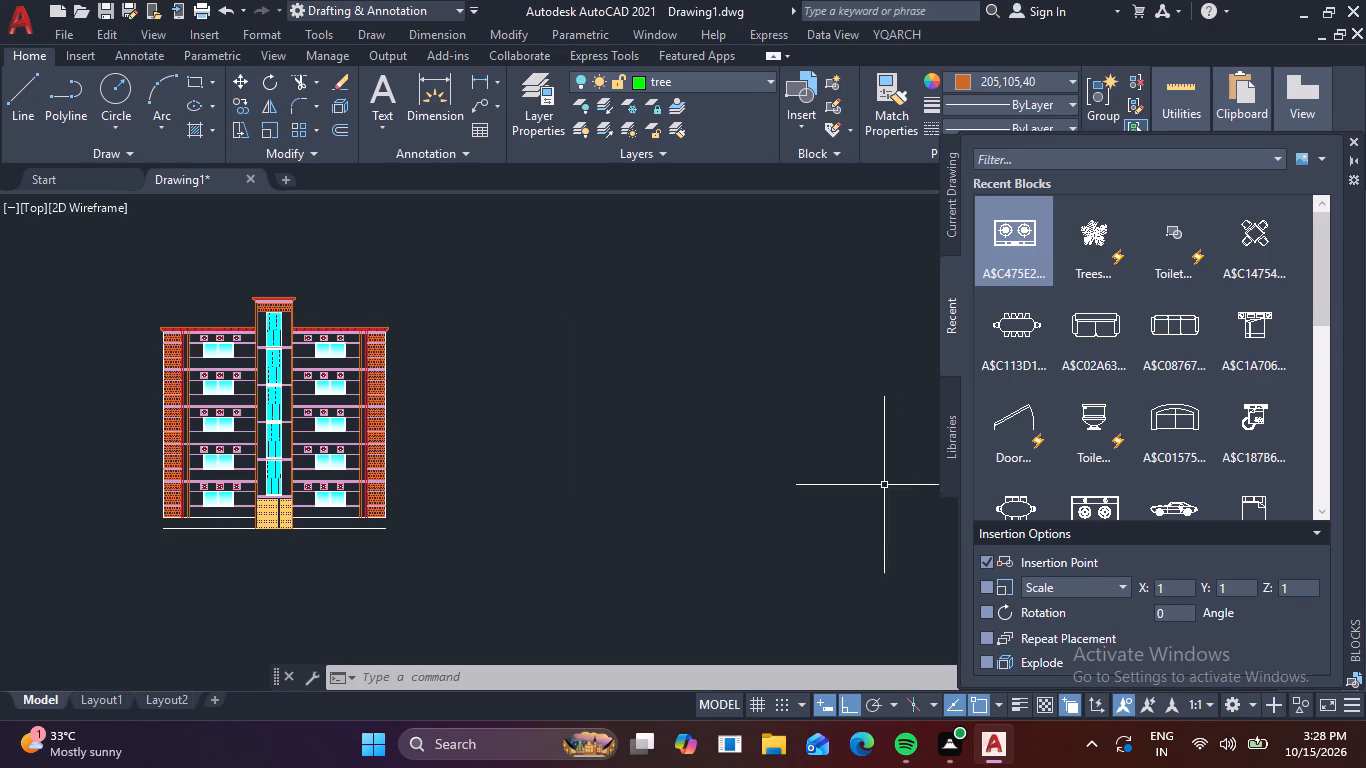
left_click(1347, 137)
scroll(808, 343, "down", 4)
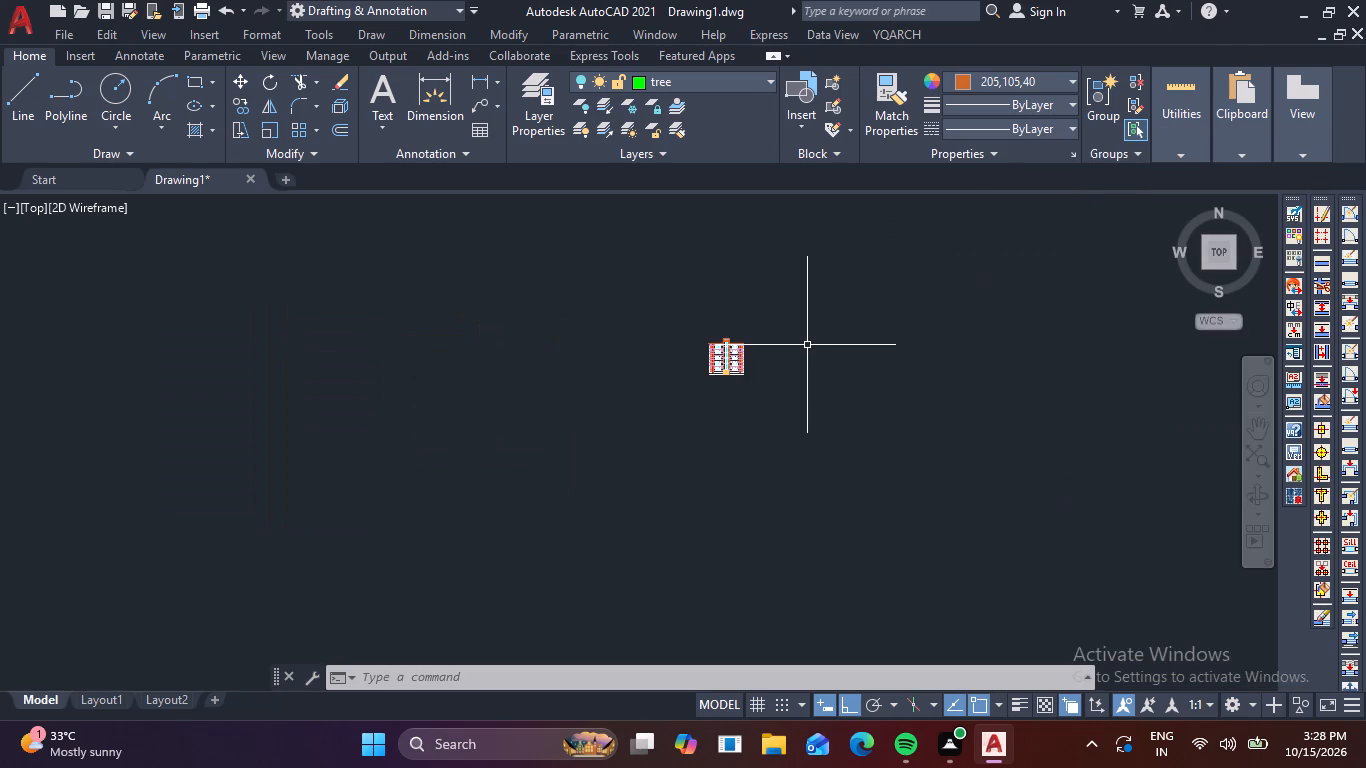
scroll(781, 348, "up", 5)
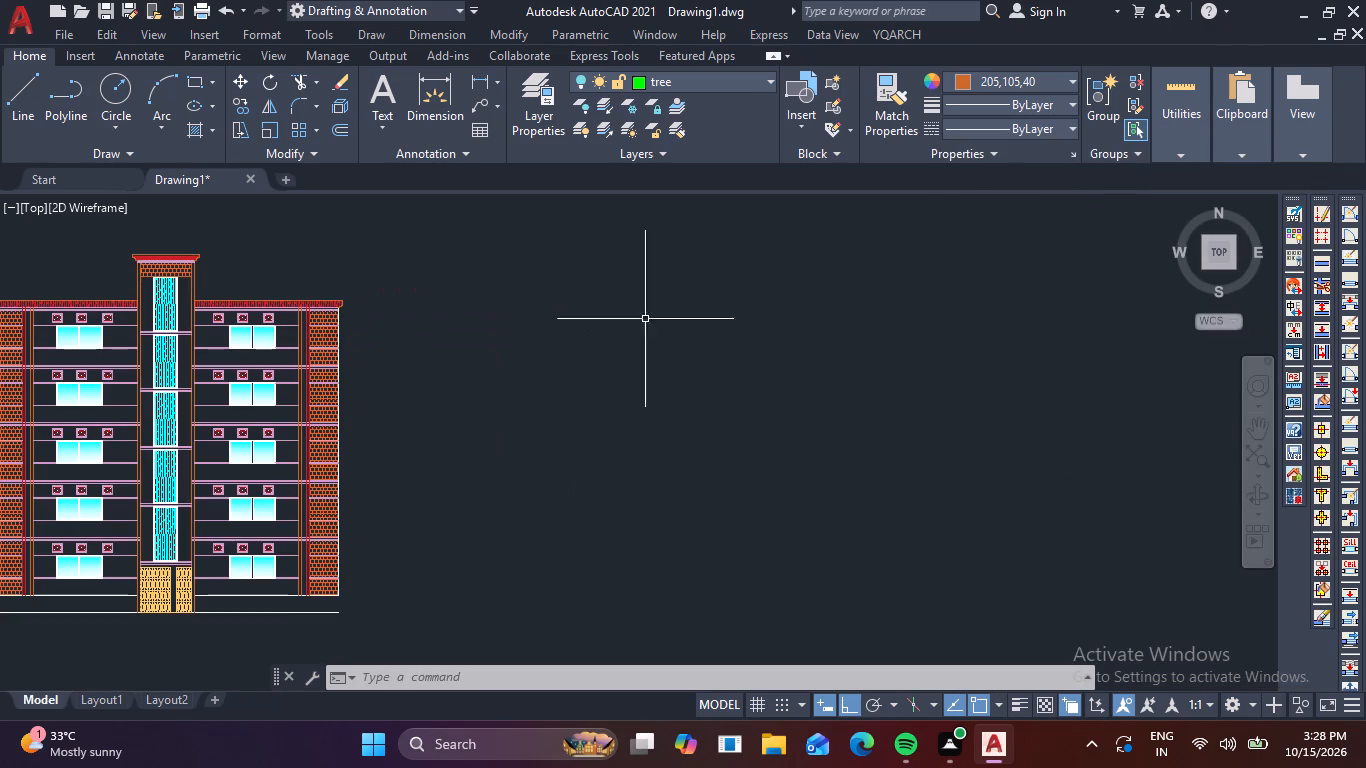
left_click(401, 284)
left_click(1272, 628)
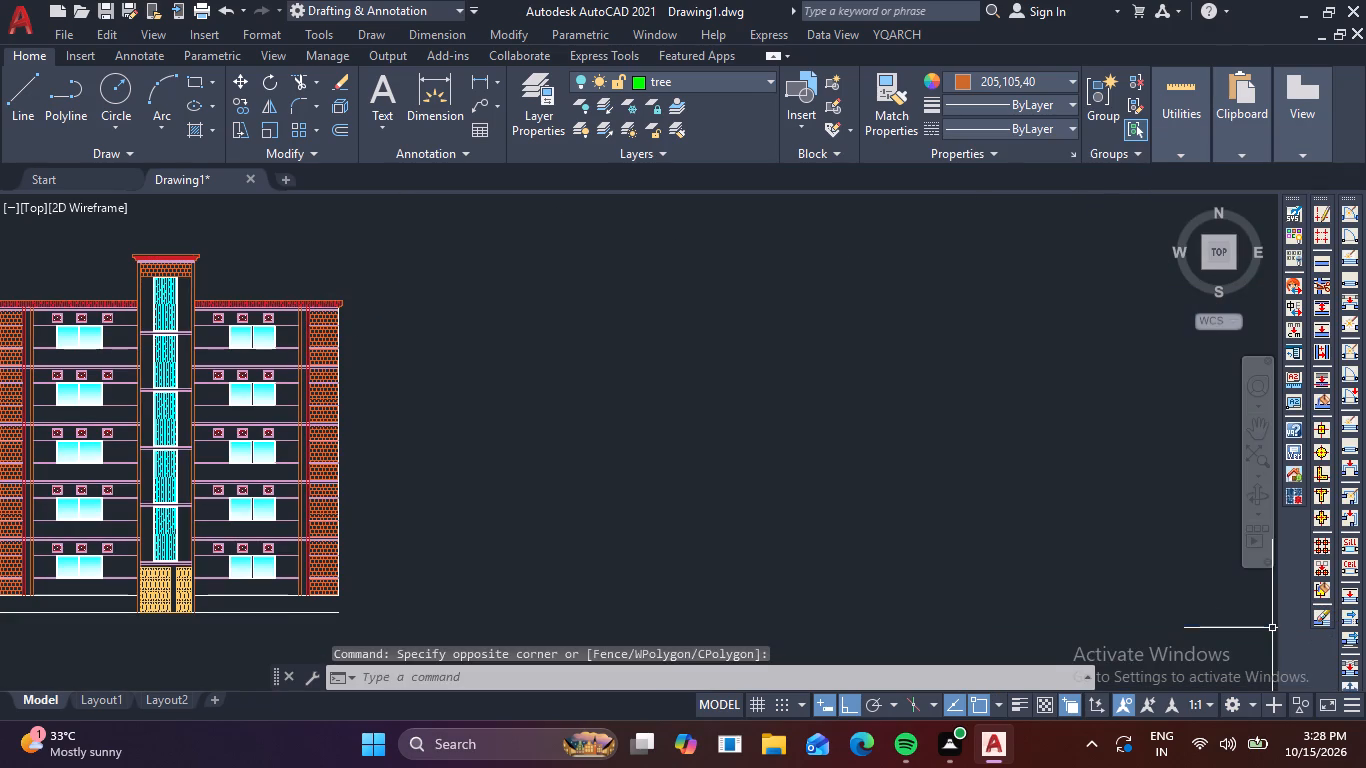
Turn the tree layer on in the layer properties and set it as the current layer.
scroll(976, 558, "down", 3)
scroll(792, 588, "up", 4)
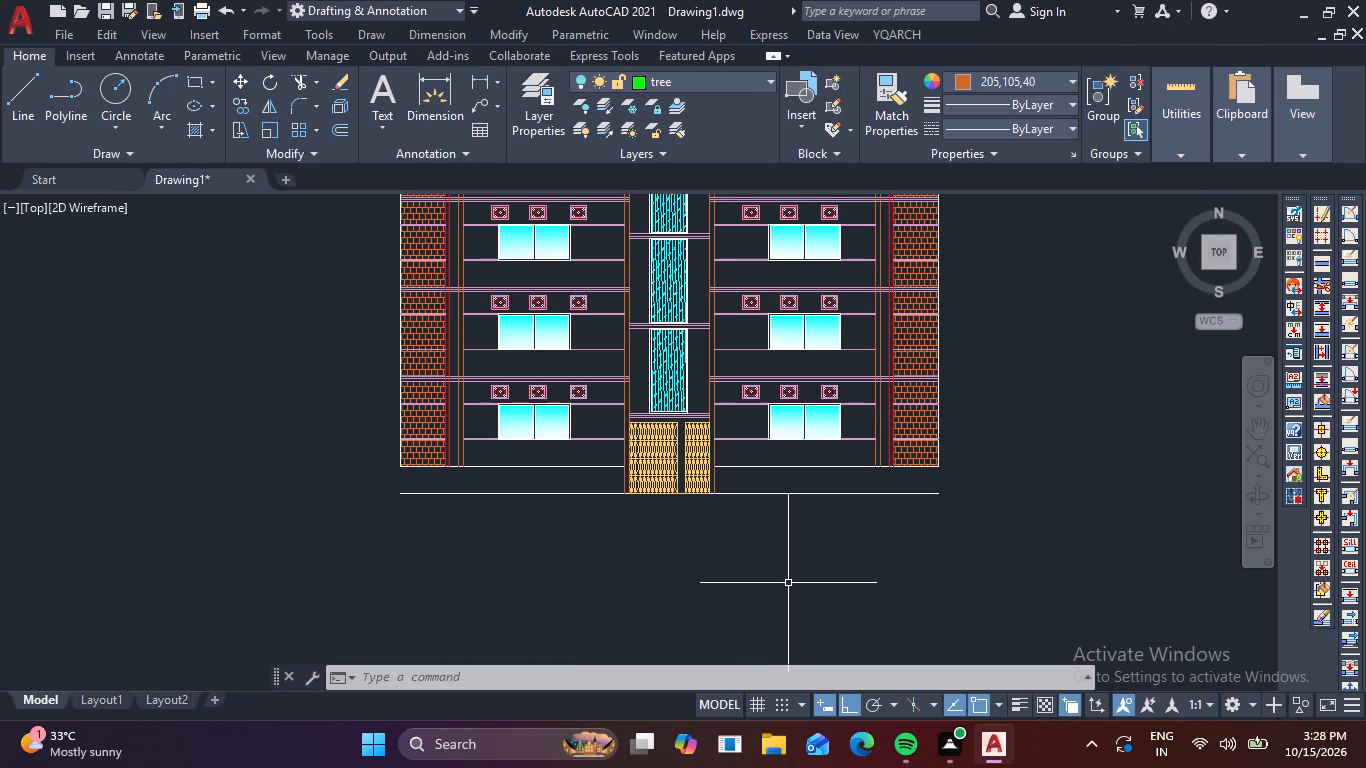
left_click(540, 87)
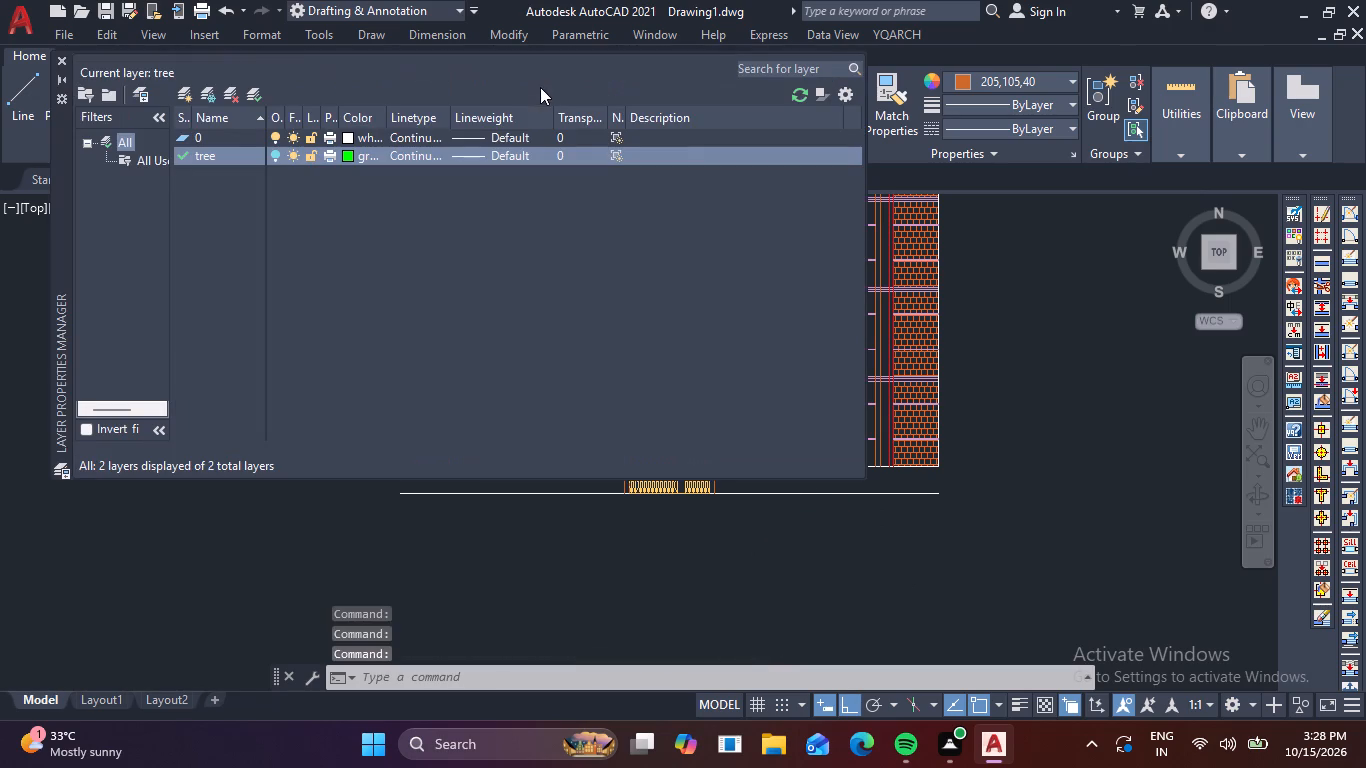
left_click(254, 138)
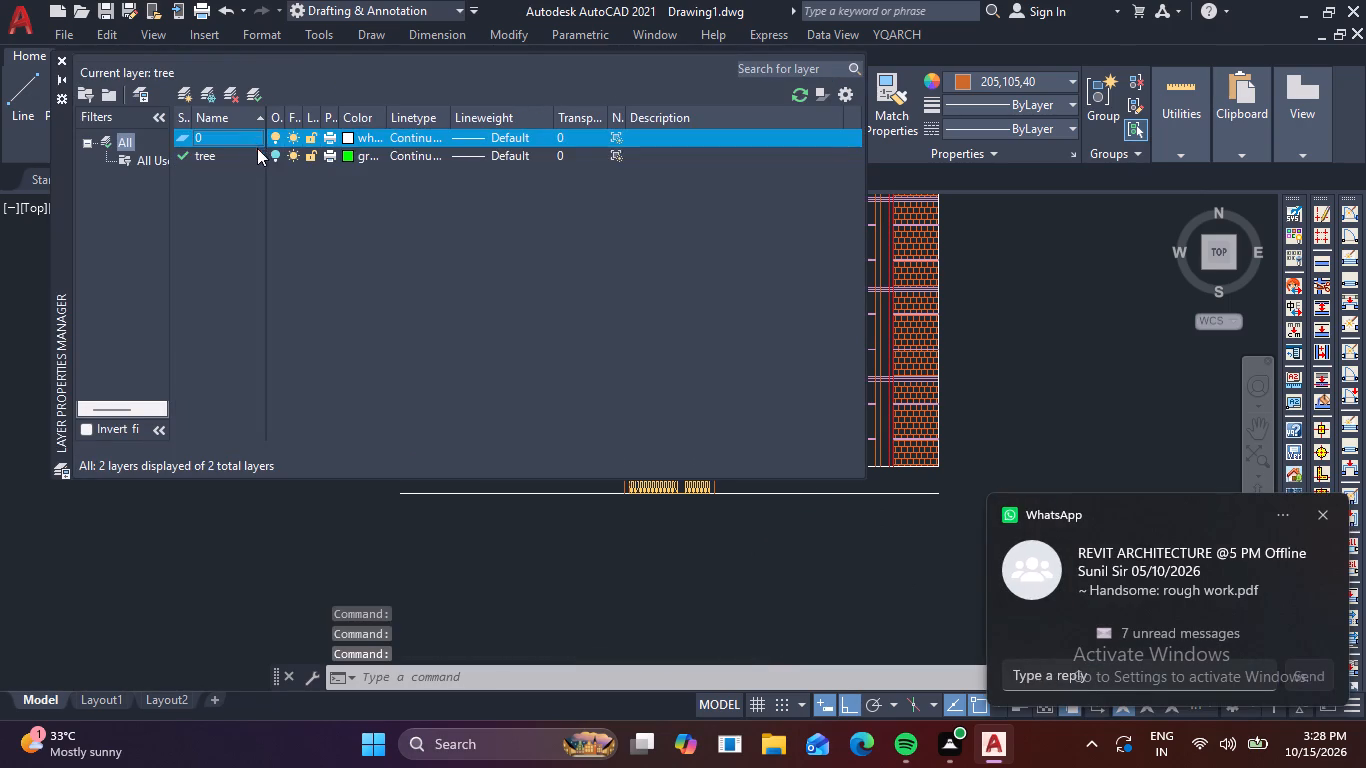
left_click(275, 151)
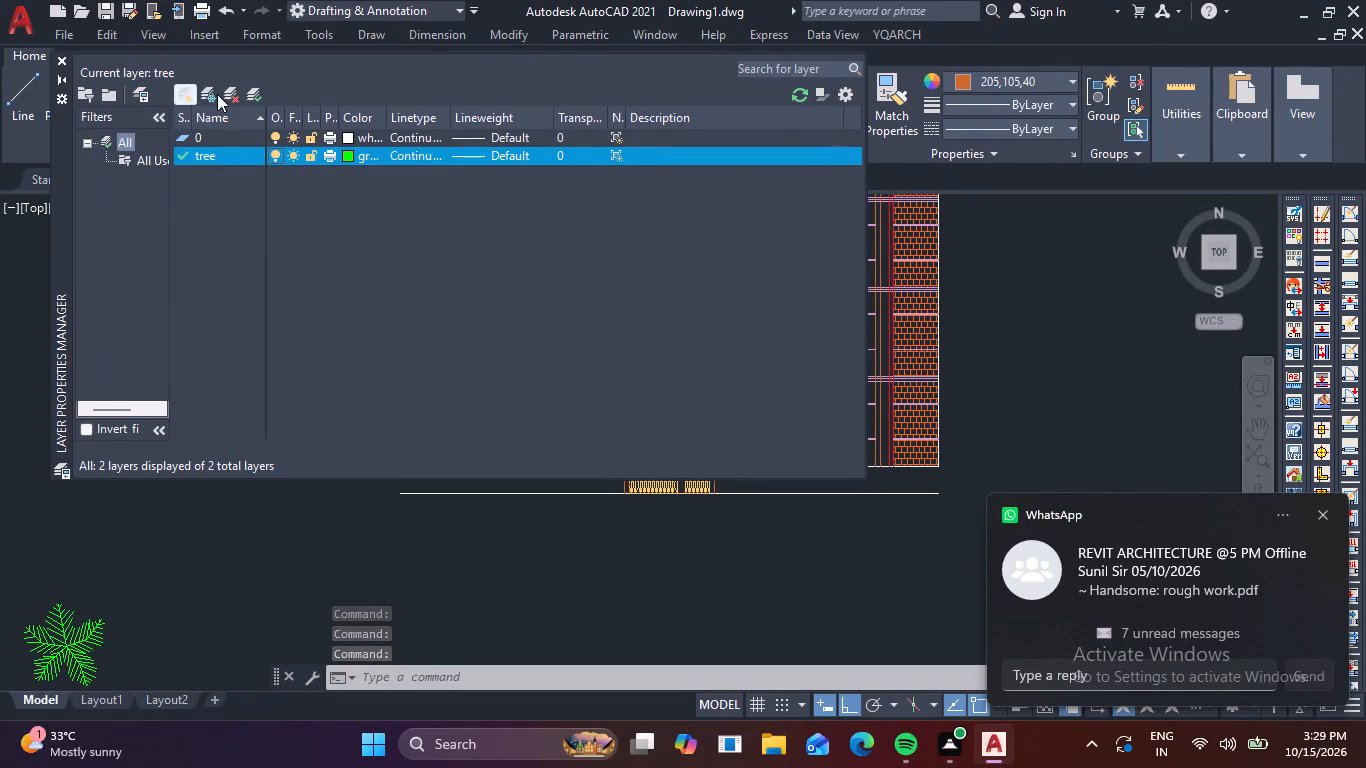
left_click(257, 94)
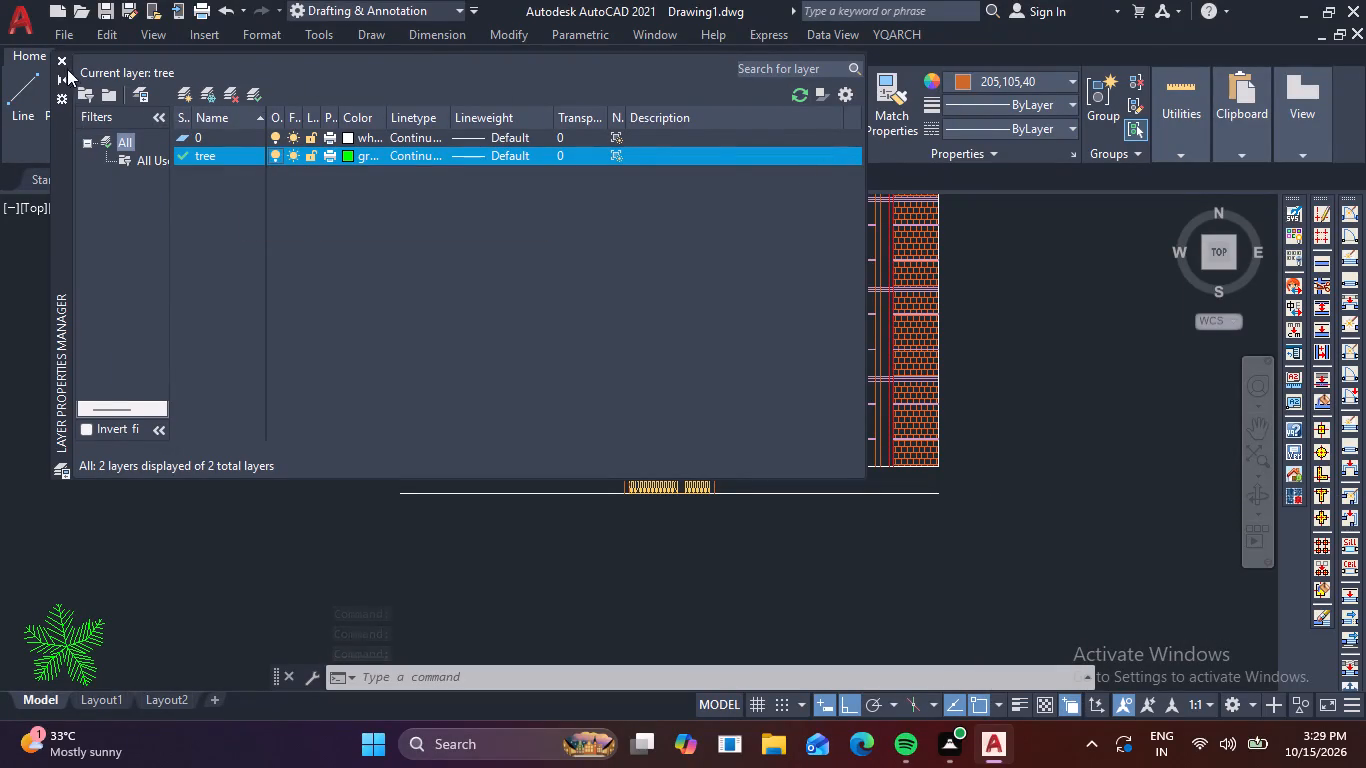
left_click(61, 65)
Erase the two shrub blocks and the small stove block in the space to the right of the building.
scroll(197, 260, "down", 2)
middle_click_drag(538, 333, 539, 336)
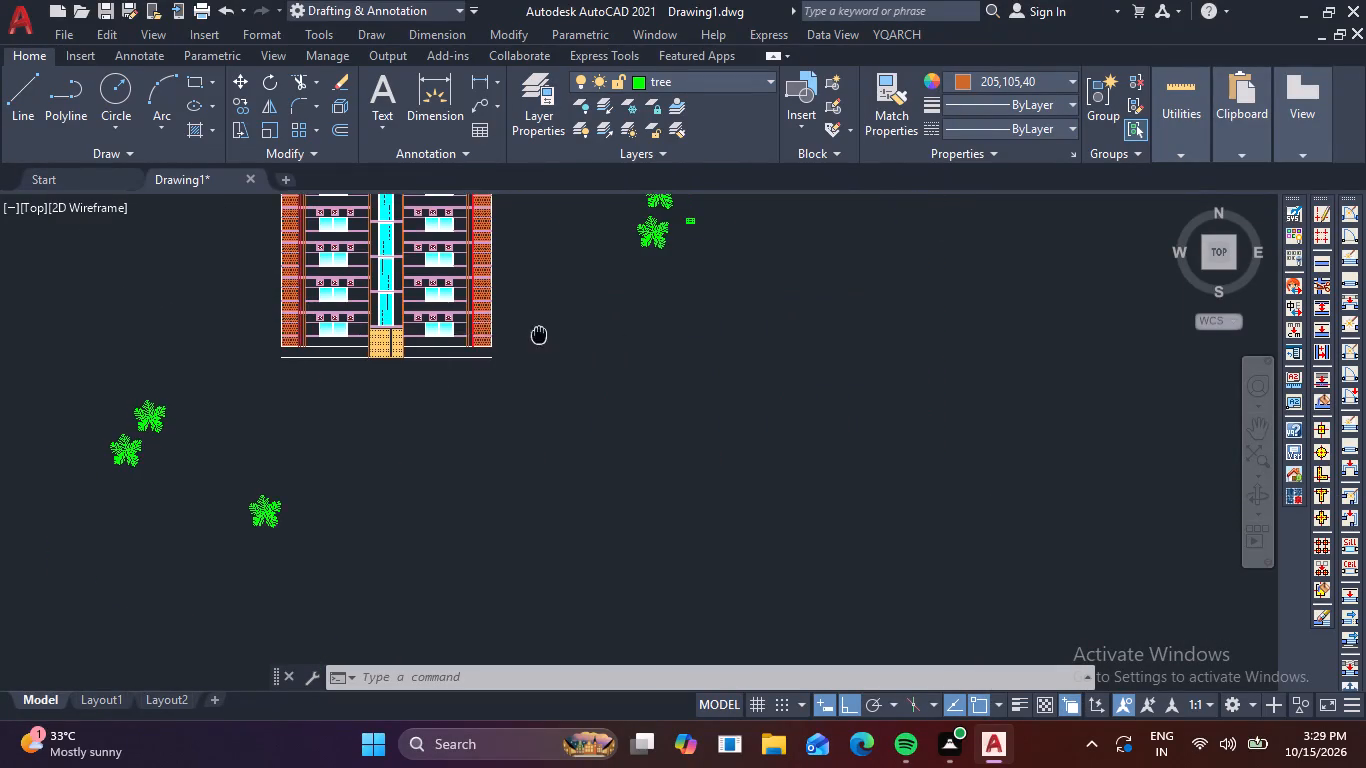
middle_click_drag(539, 336, 527, 479)
scroll(640, 392, "up", 1)
left_click(589, 257)
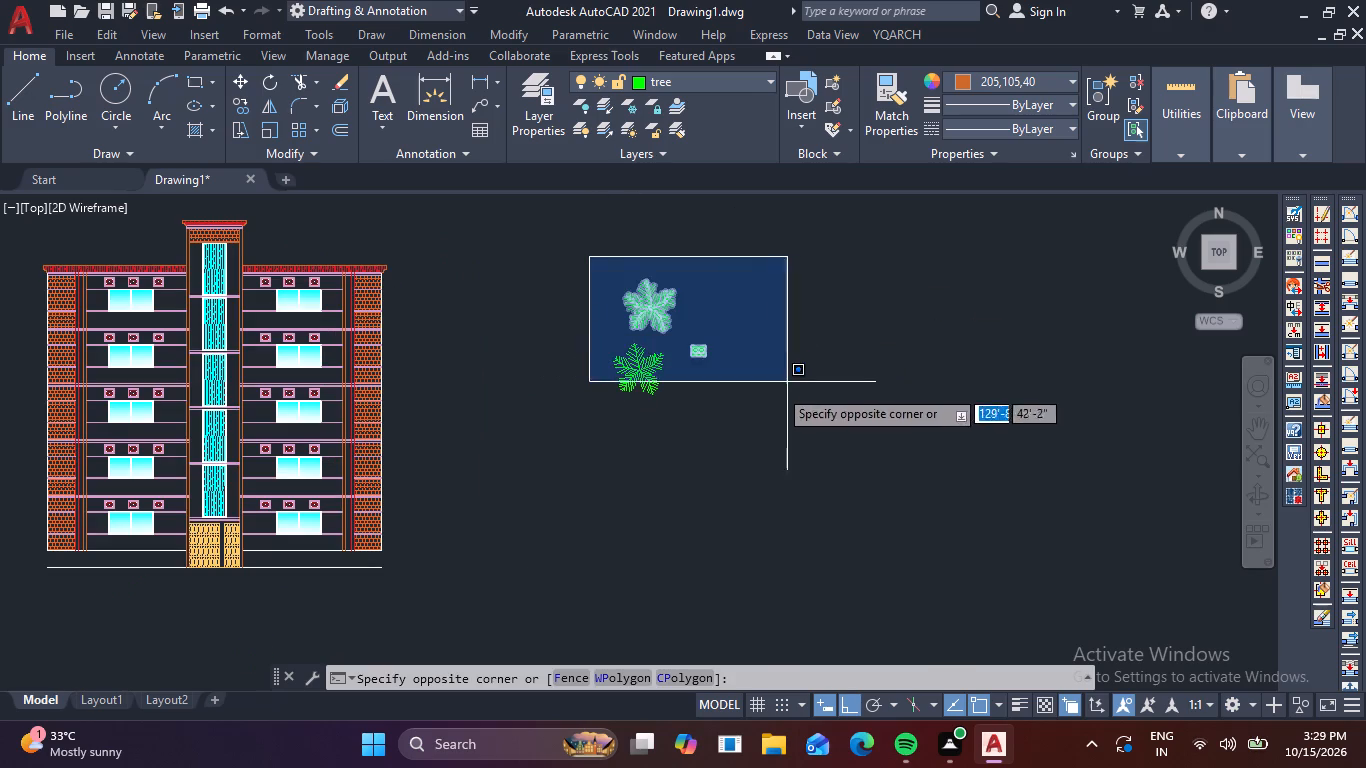
left_click(766, 416)
key("Delete")
Erase the far-right shrub and two of the three shrubs below the building, keeping only the upper one at the lower left.
scroll(509, 559, "down", 1)
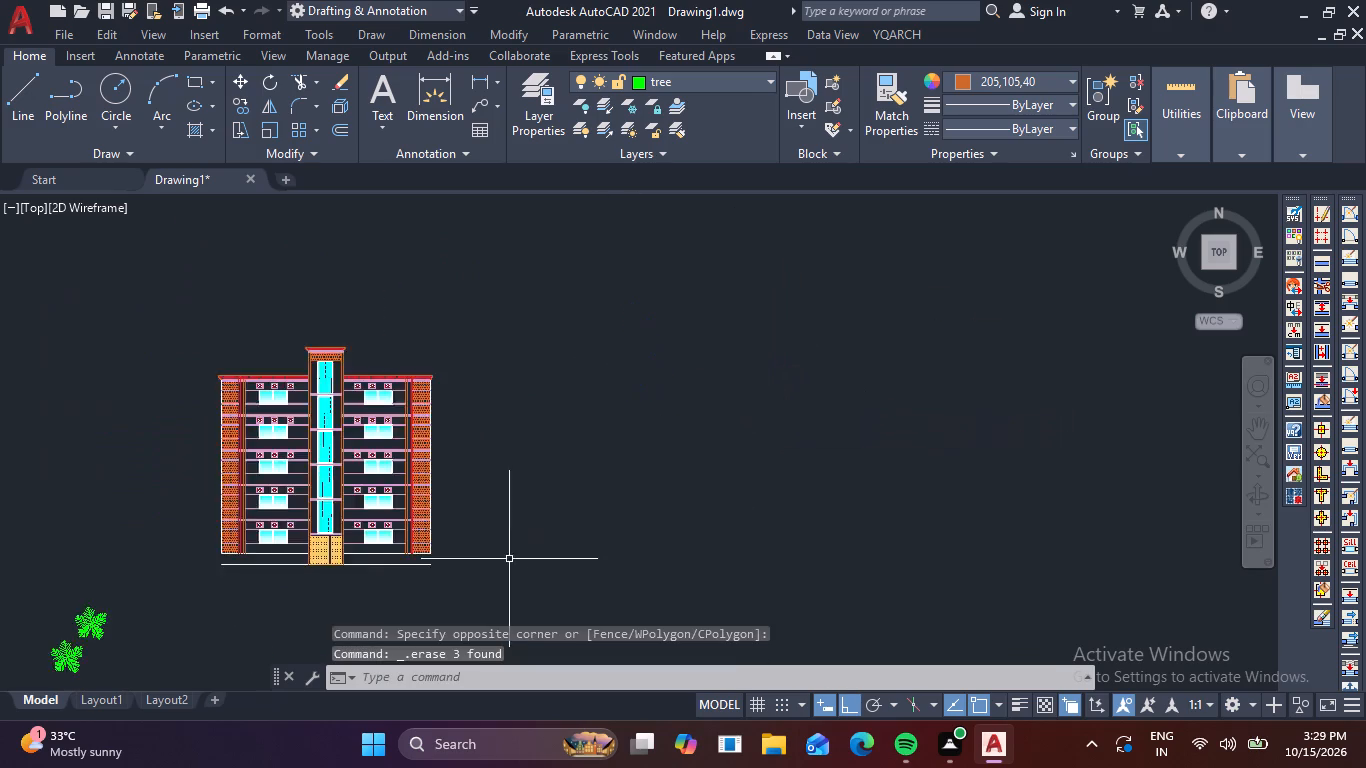
scroll(509, 559, "down", 1)
middle_click_drag(465, 589, 535, 362)
middle_click_drag(793, 397, 565, 490)
left_click(839, 327)
left_click(996, 379)
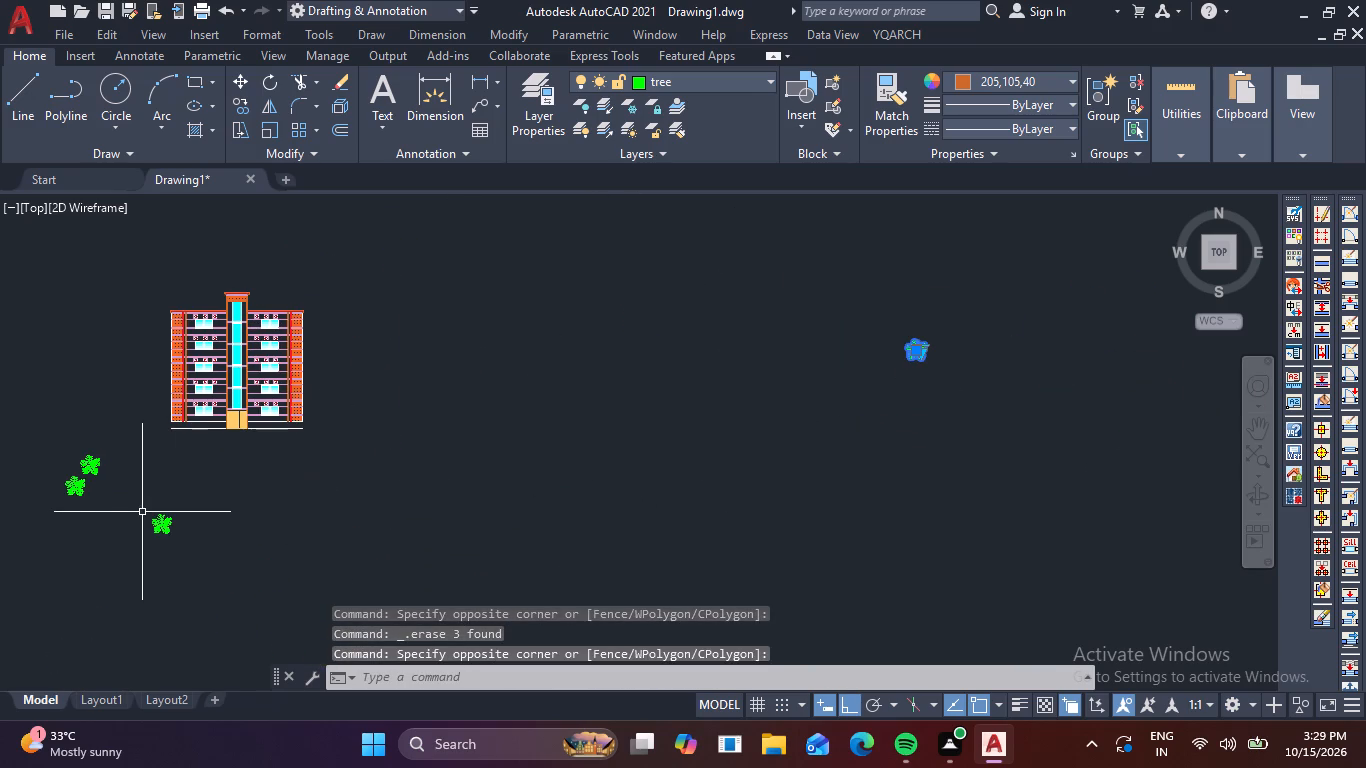
left_click_drag(139, 509, 173, 527)
left_click(196, 543)
scroll(0, 492, "up", 2)
left_click(135, 451)
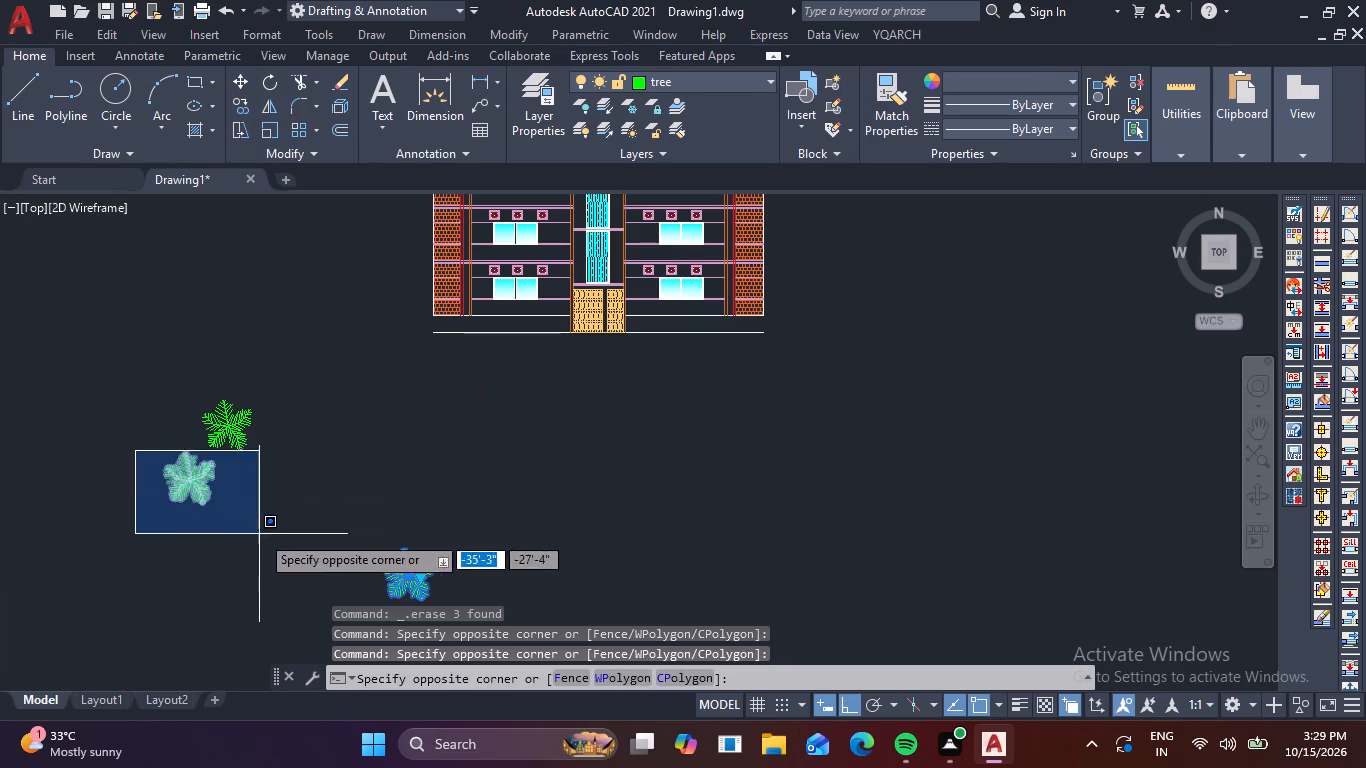
left_click(260, 534)
key("Delete")
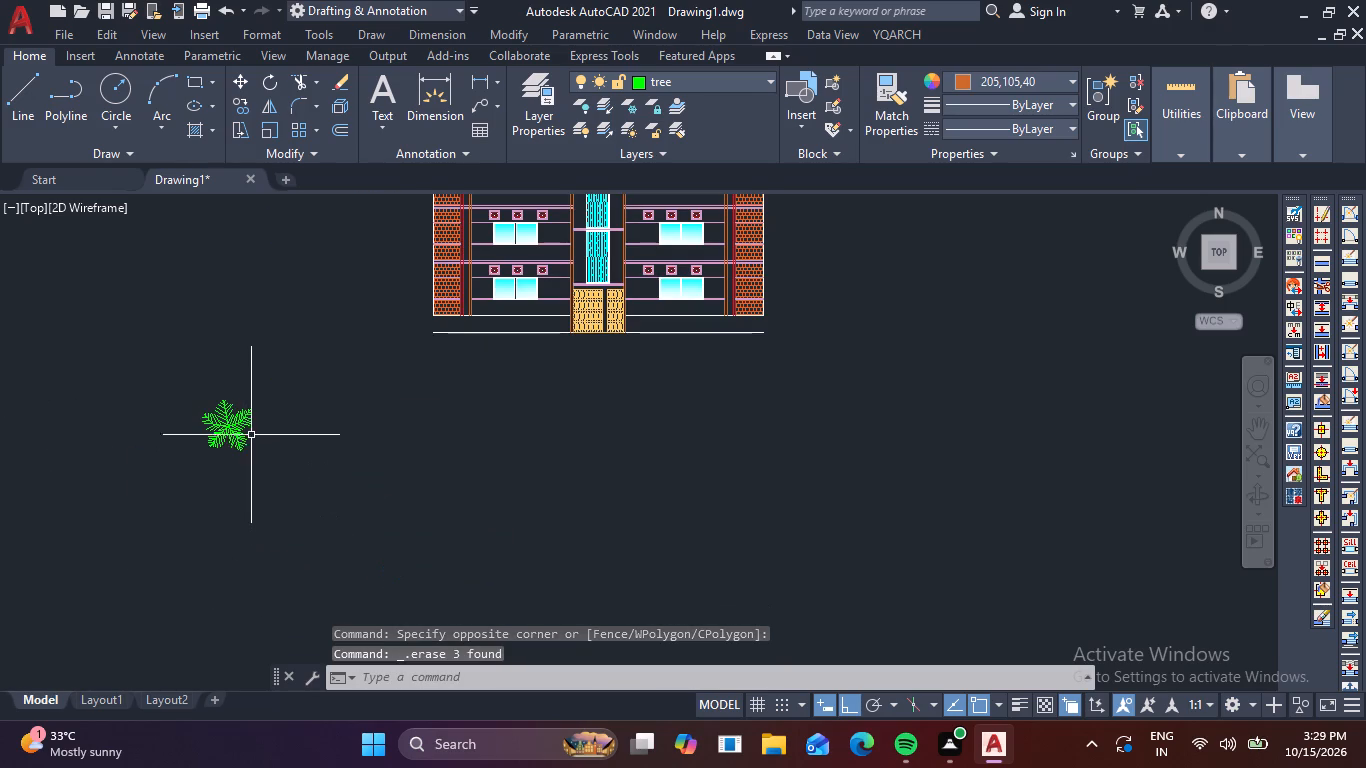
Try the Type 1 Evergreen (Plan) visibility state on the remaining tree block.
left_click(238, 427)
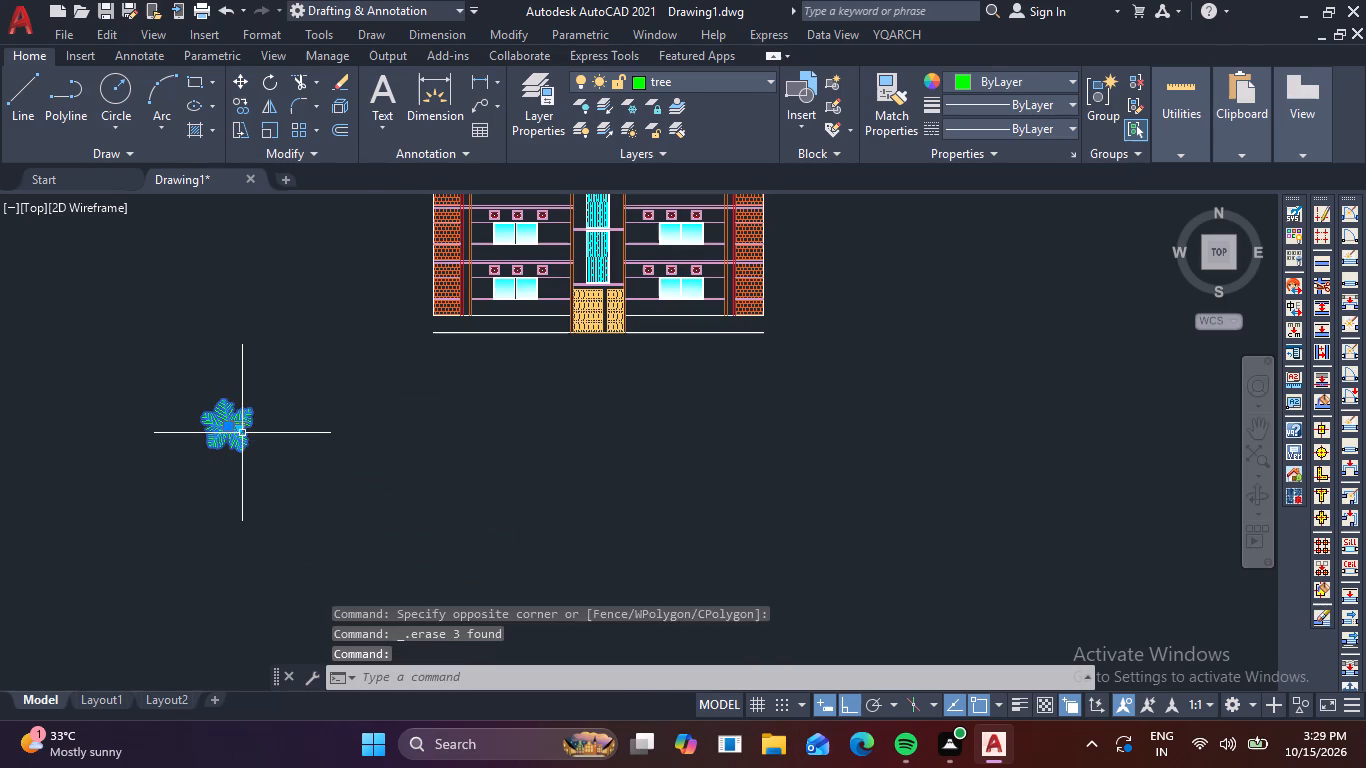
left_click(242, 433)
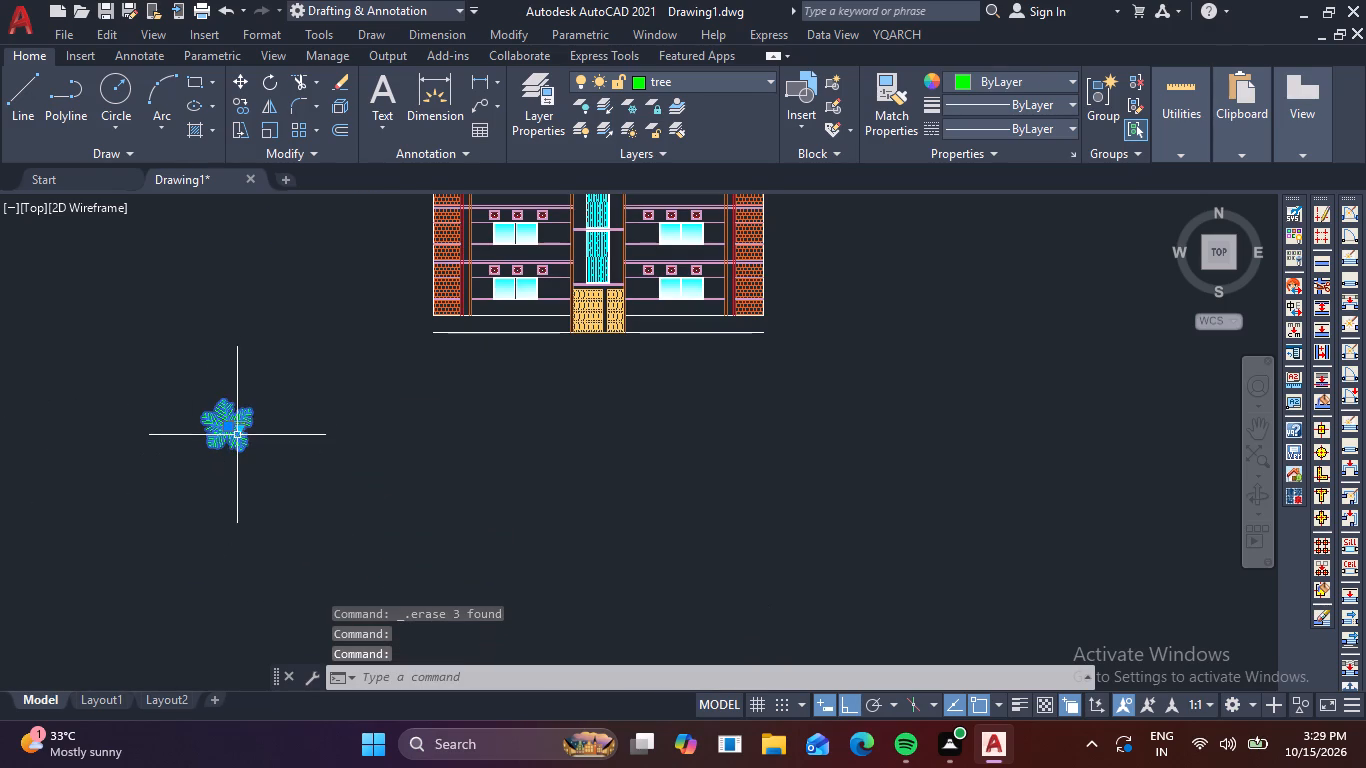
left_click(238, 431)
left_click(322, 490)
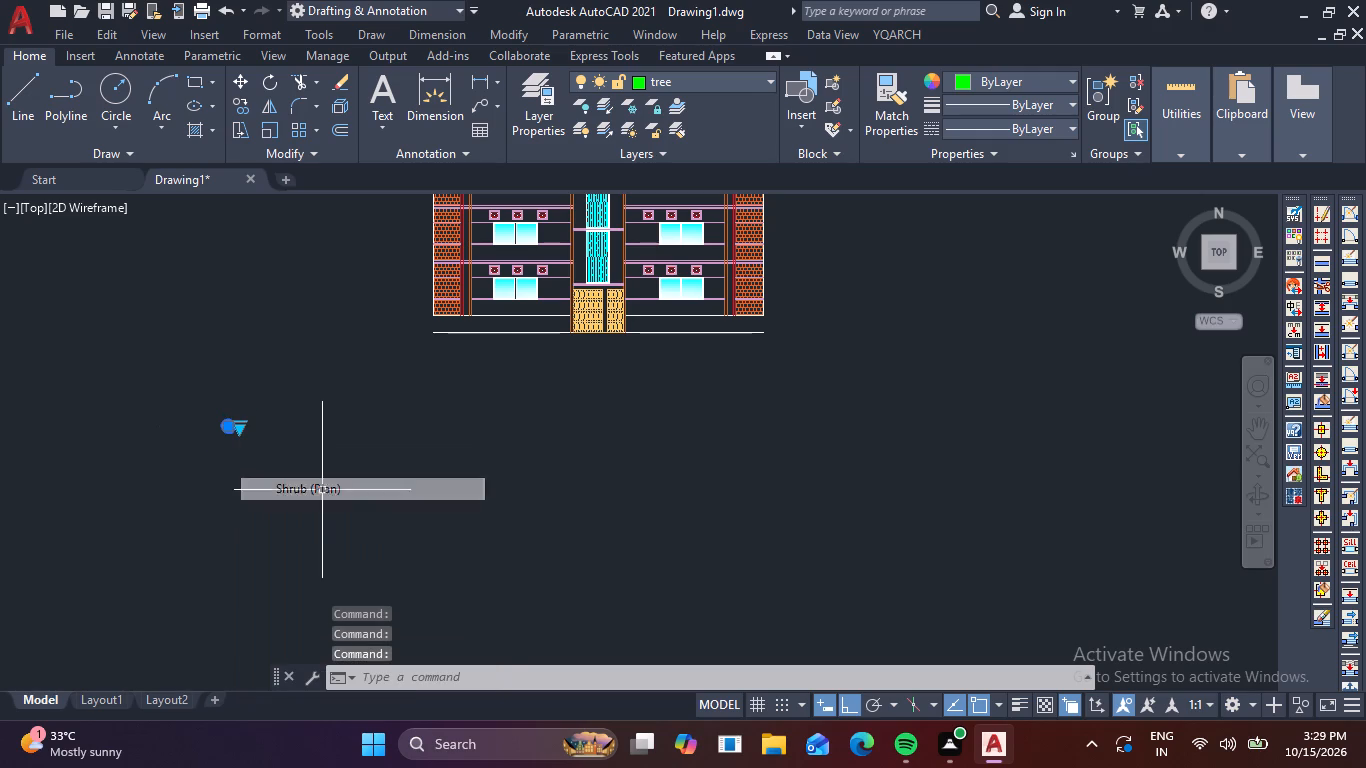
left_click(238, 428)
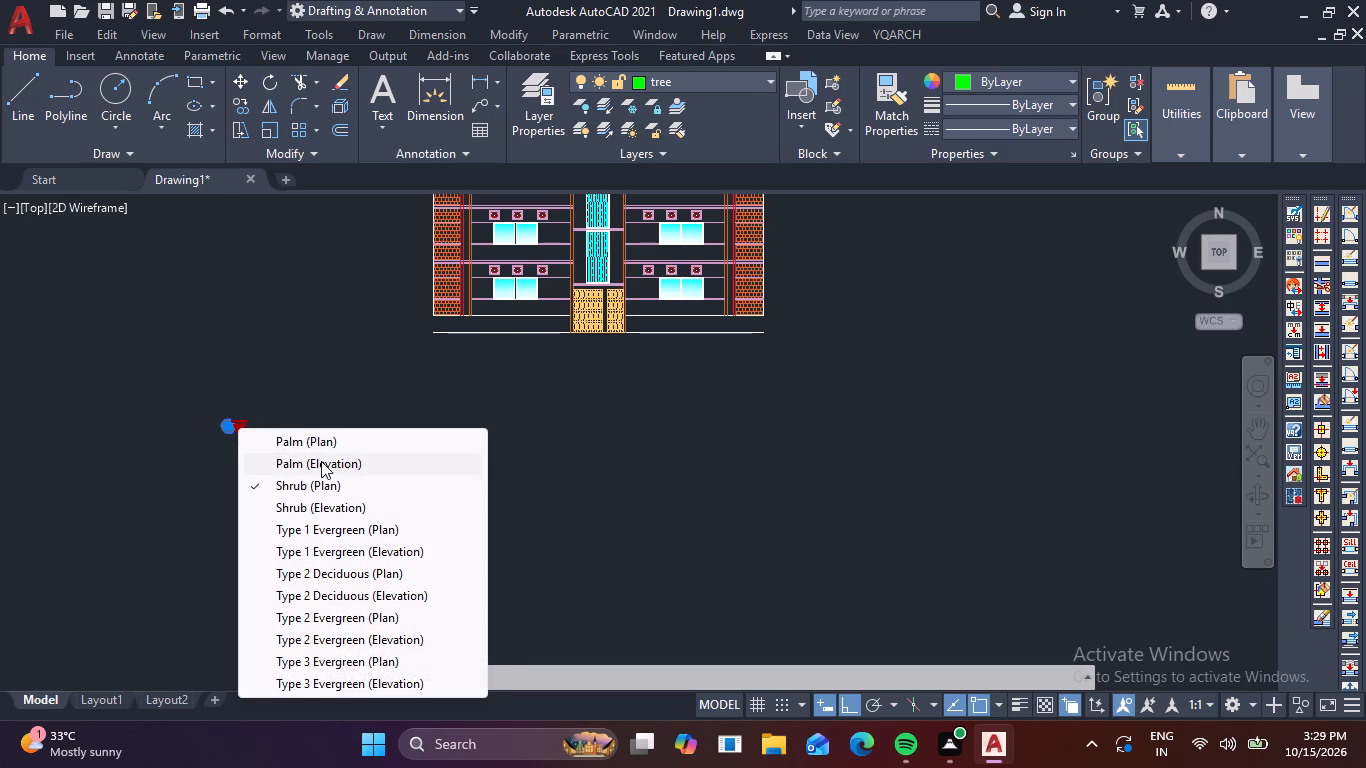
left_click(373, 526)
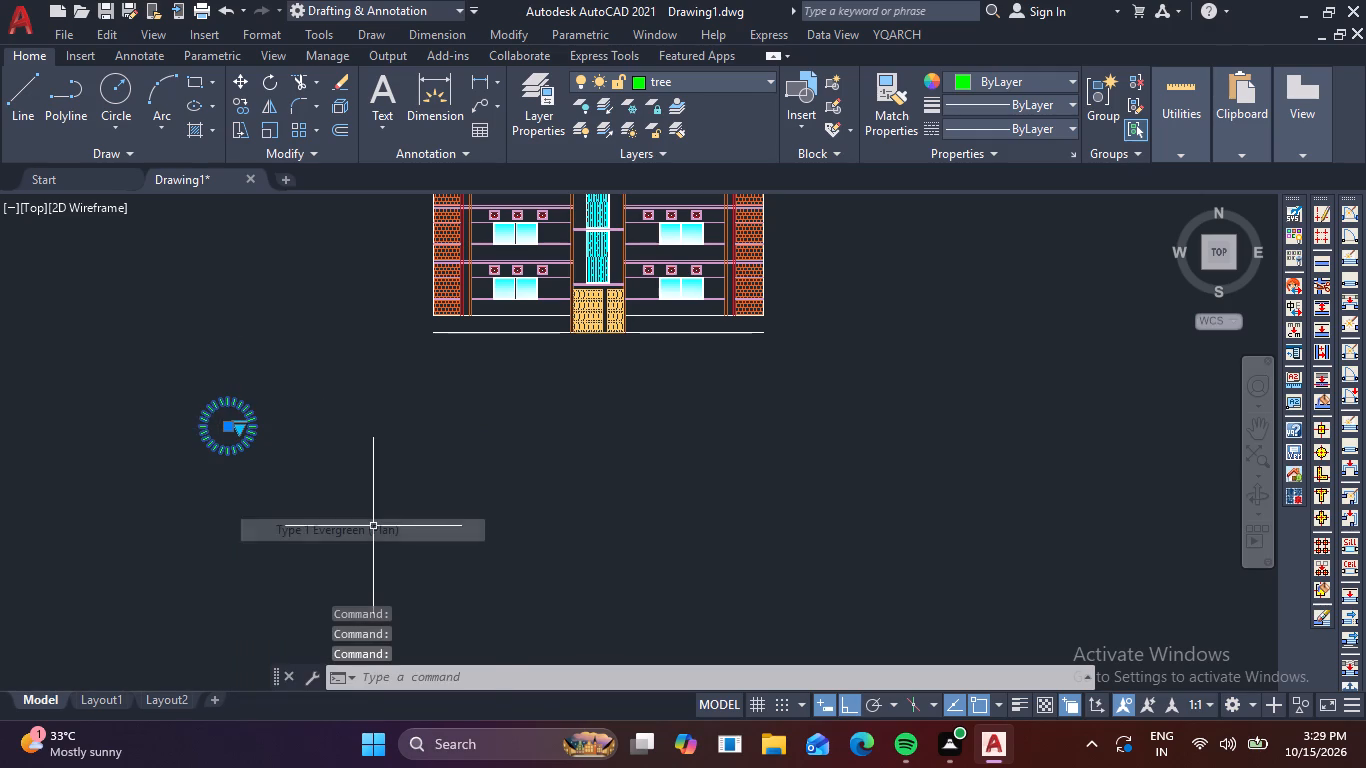
Change the remaining tree block's visibility state to Palm (Elevation).
scroll(224, 437, "up", 3)
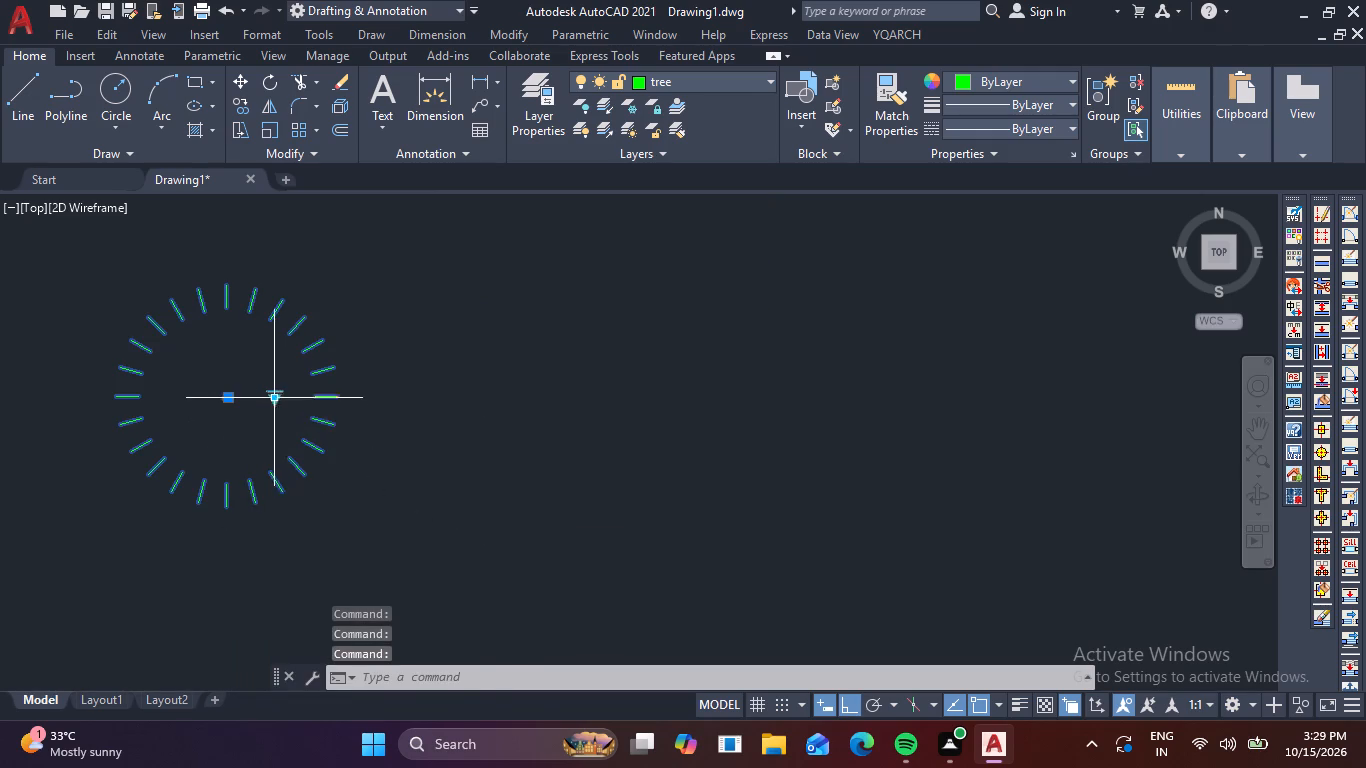
left_click(273, 399)
left_click(373, 437)
scroll(337, 427, "down", 2)
key("Escape")
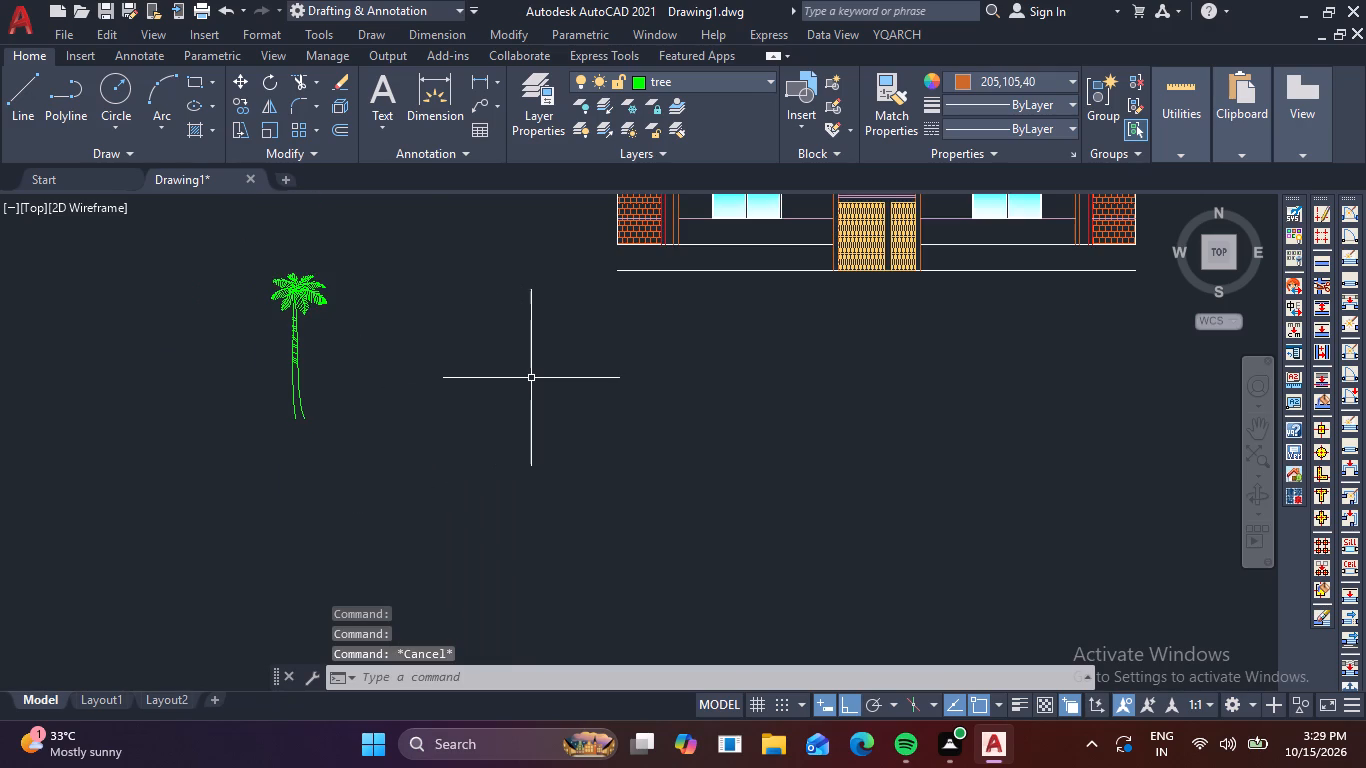
Move the palm tree horizontally about 81'-3" to the right, beneath the right half of the building.
left_click(304, 416)
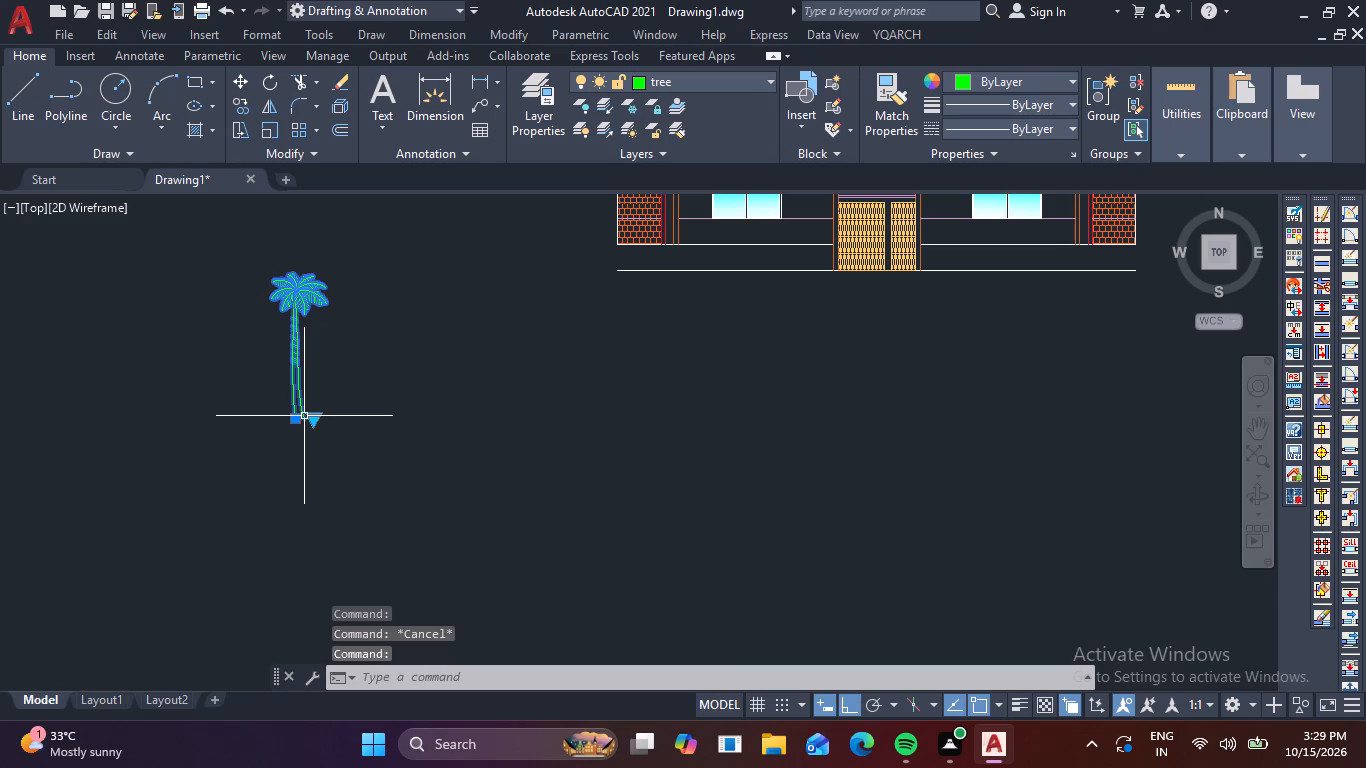
type("m")
key("space")
left_click(304, 416)
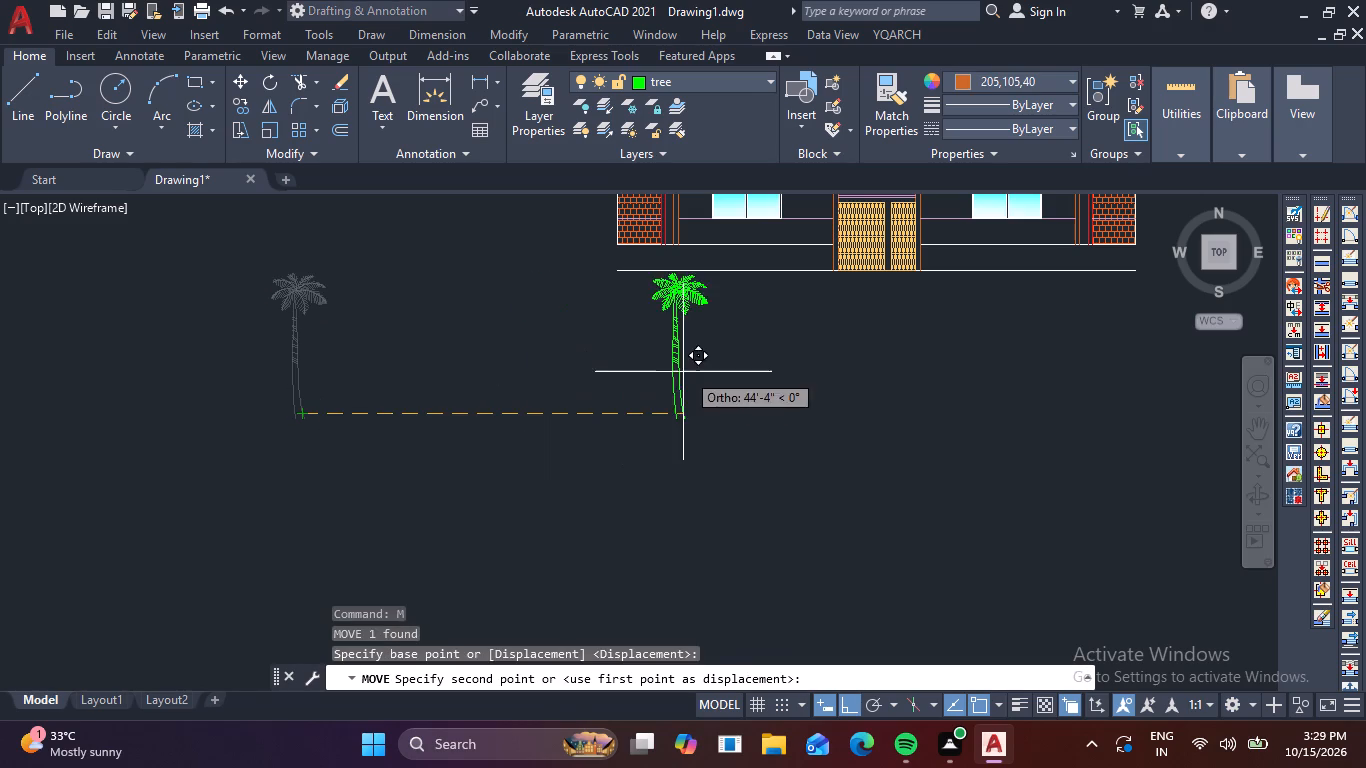
left_click(1004, 375)
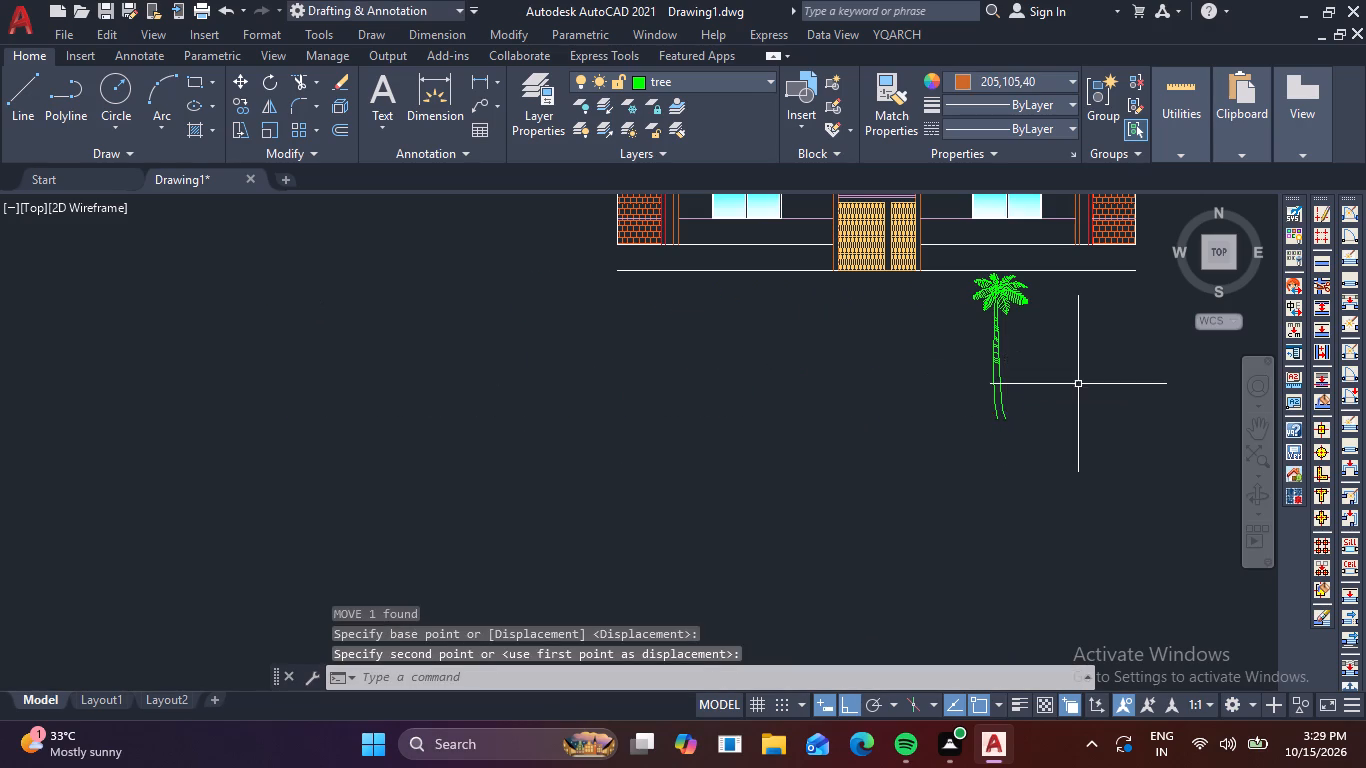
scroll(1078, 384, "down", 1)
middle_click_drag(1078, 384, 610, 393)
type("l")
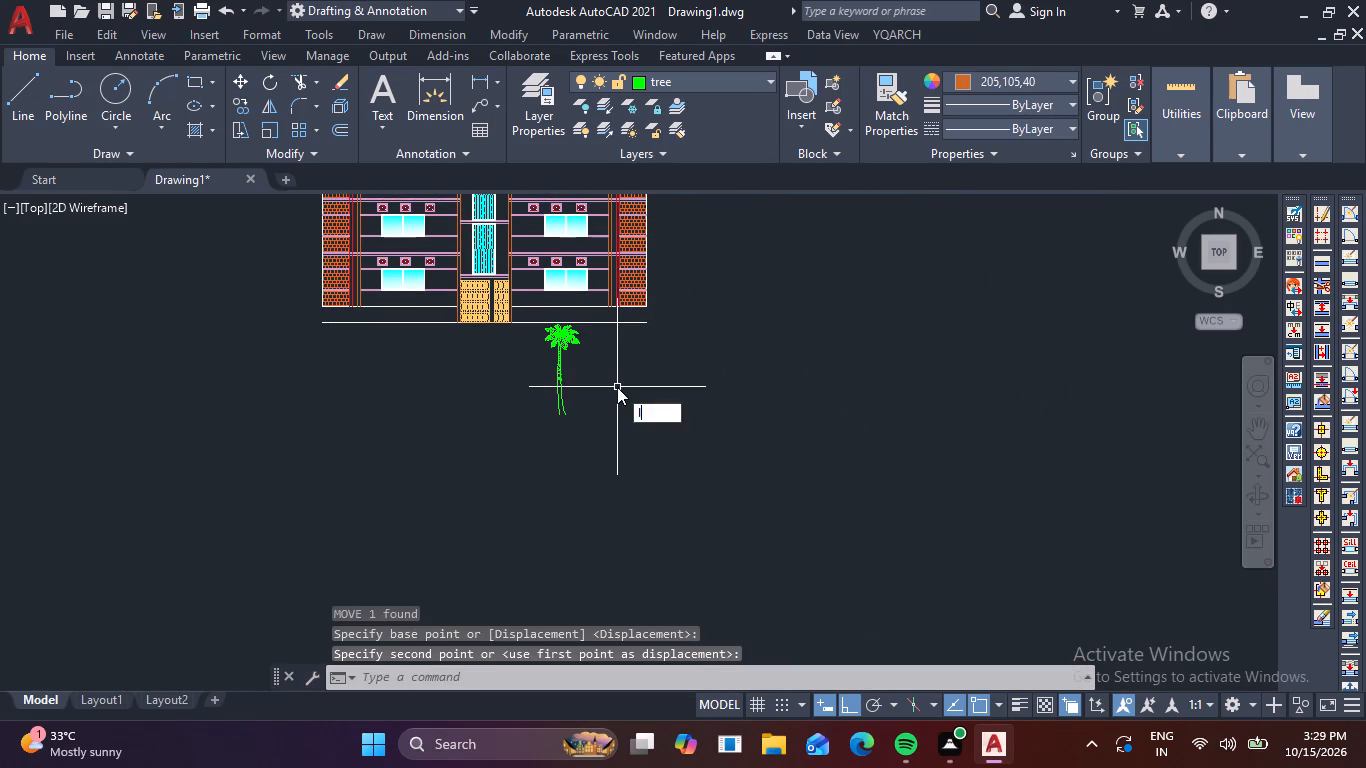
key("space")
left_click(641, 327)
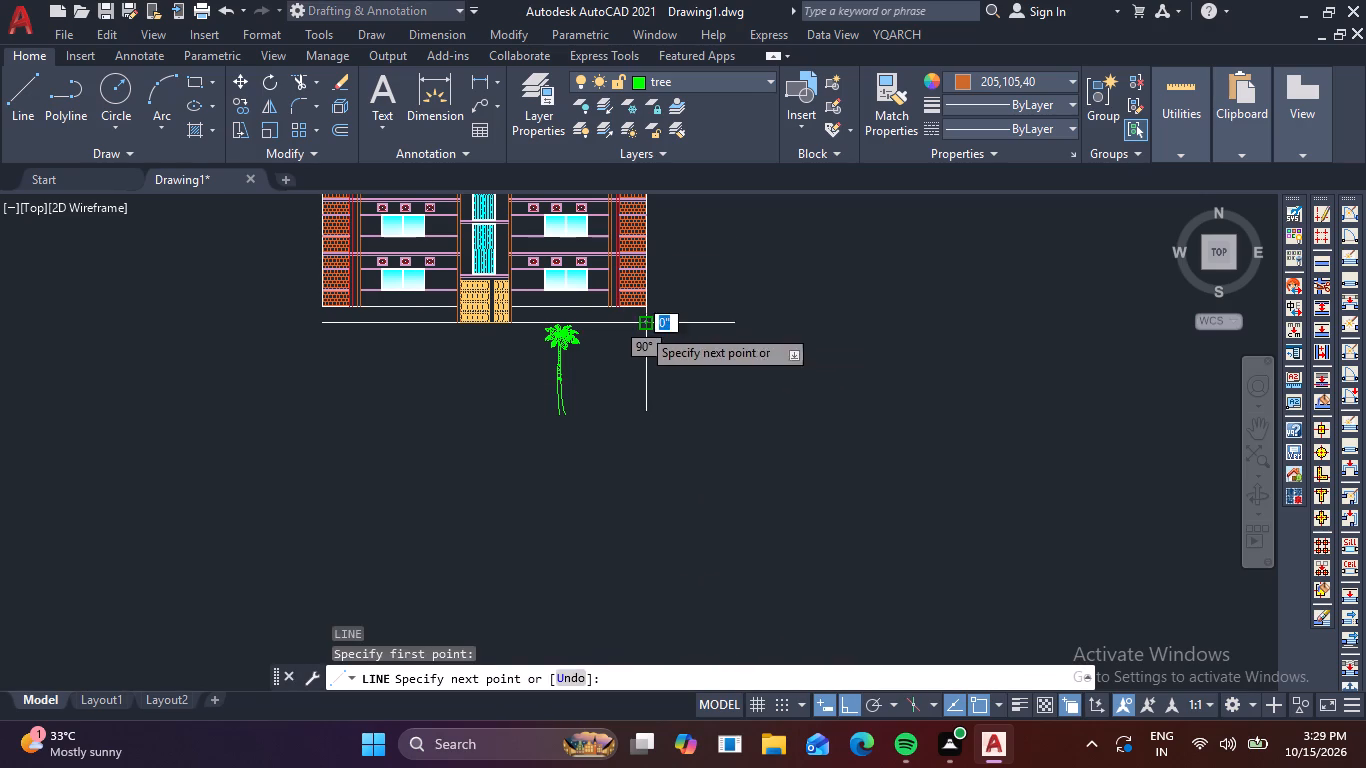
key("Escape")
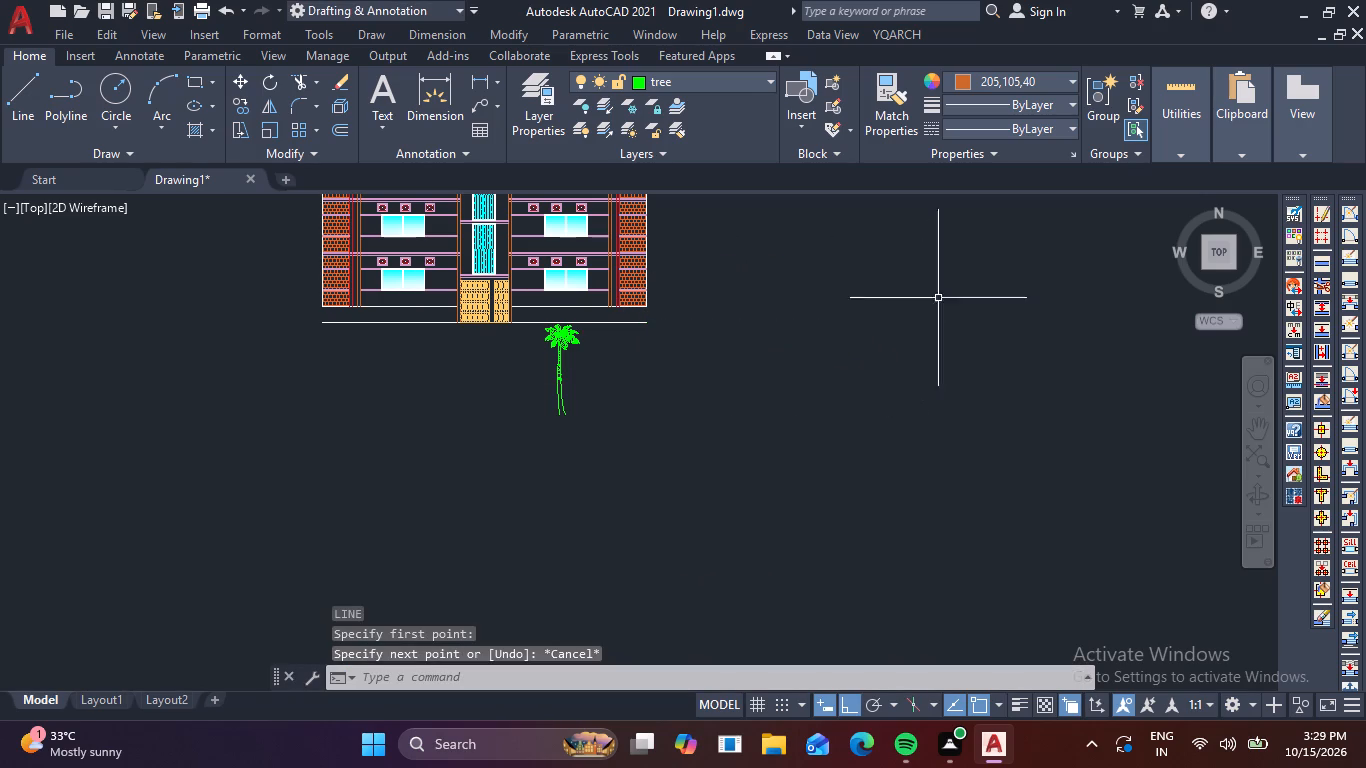
Set the current object colour to ByBlock and draw a horizontal line extending the ground line outward from its right end.
left_click(1072, 77)
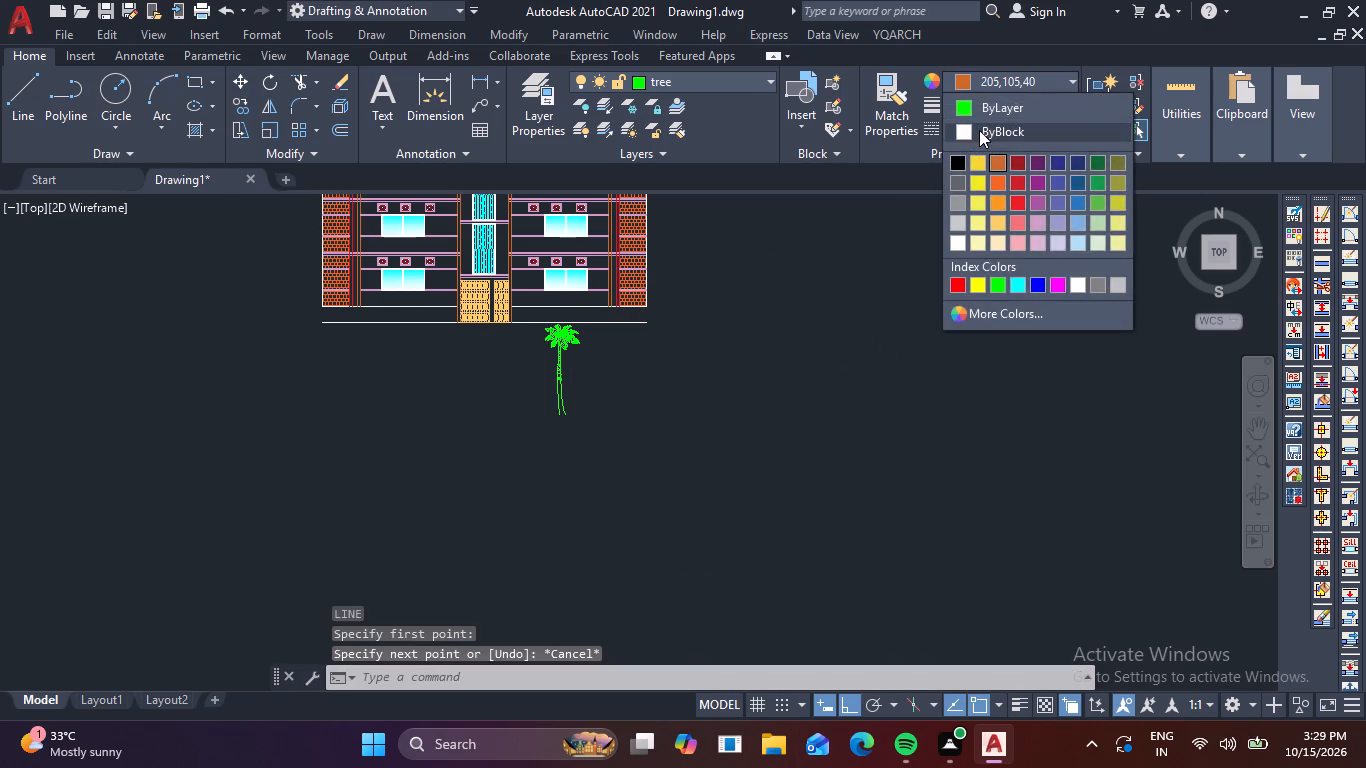
left_click(979, 130)
left_click(1071, 80)
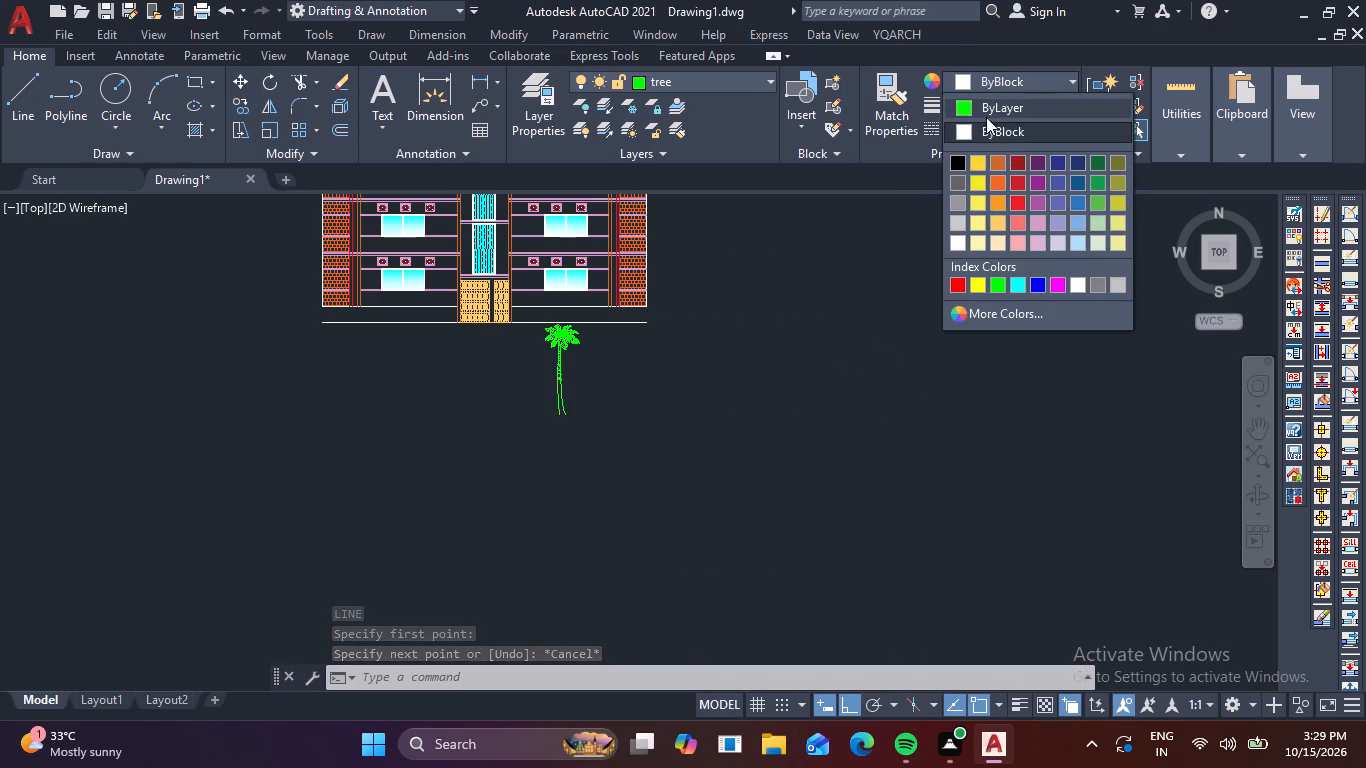
left_click(976, 128)
key("l")
key("space")
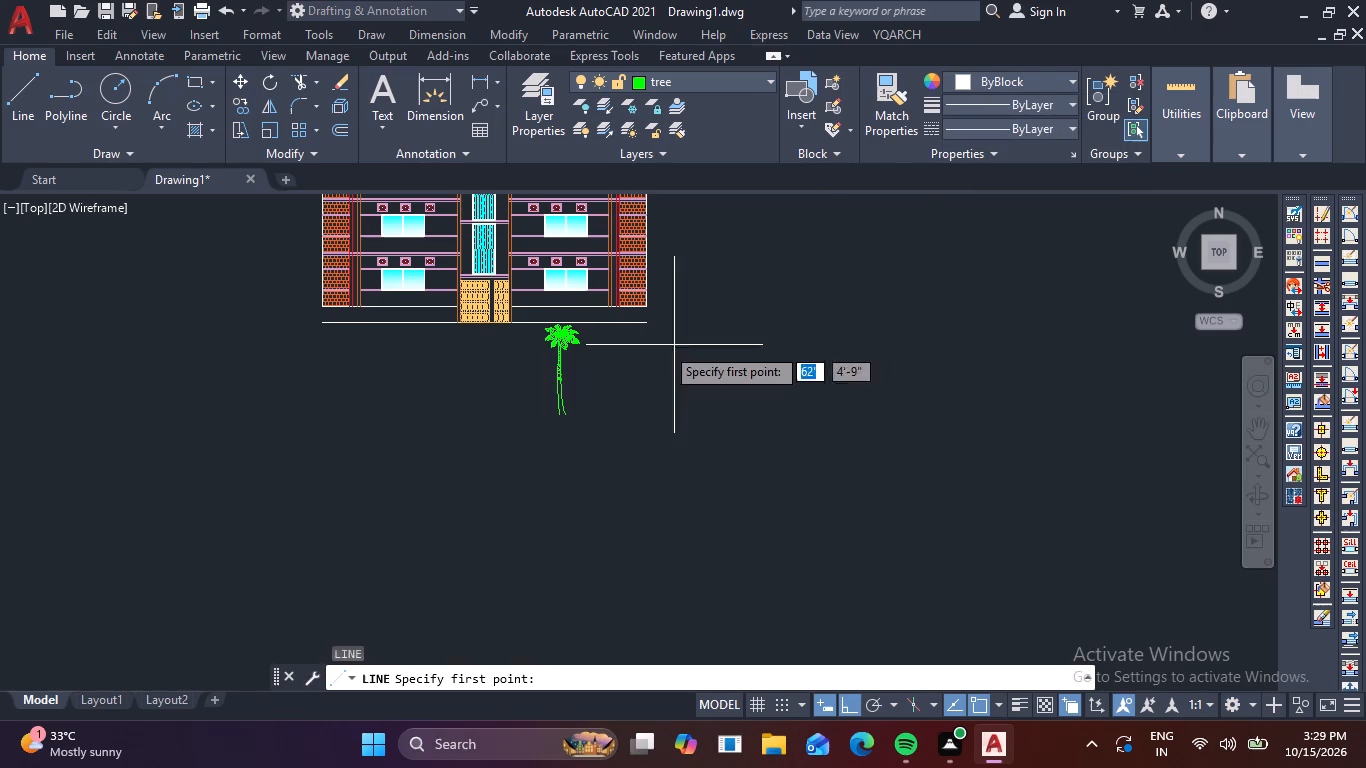
left_click(648, 322)
left_click(919, 323)
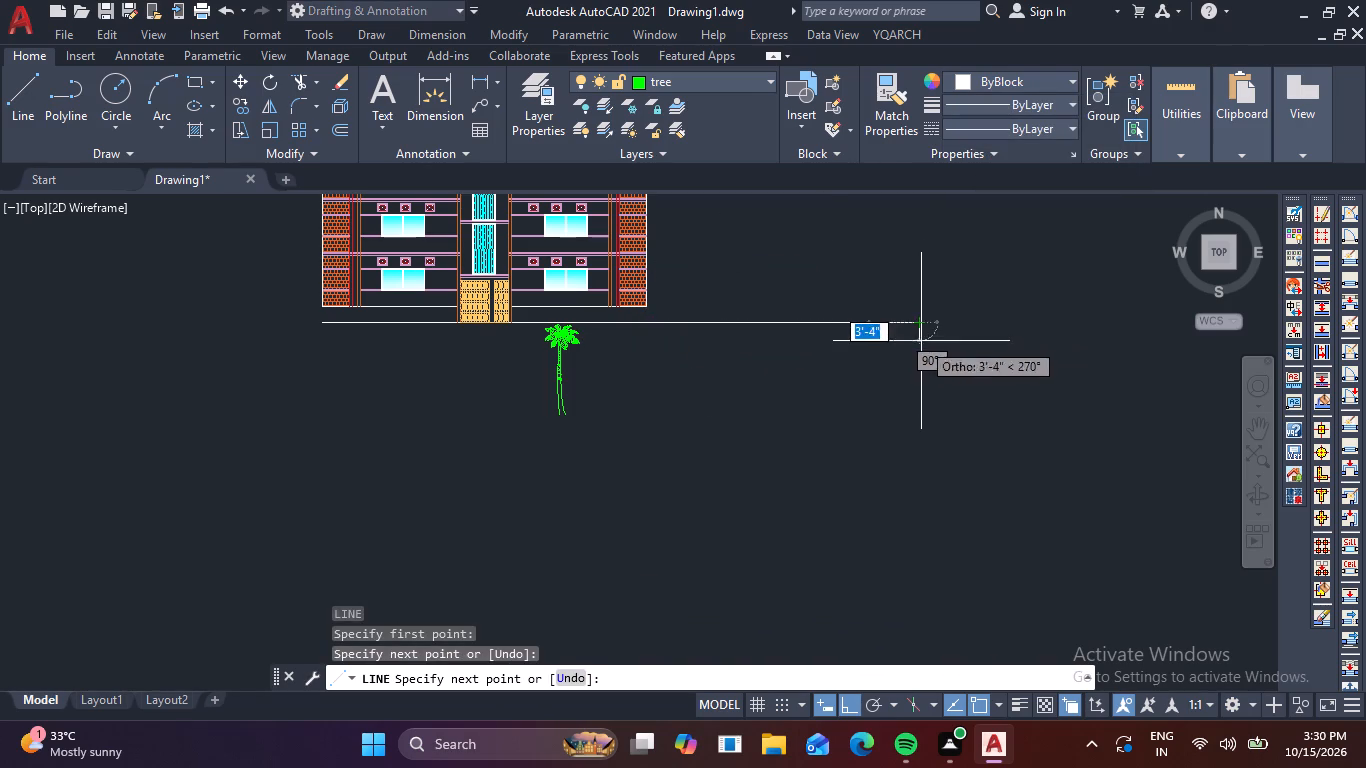
key("space")
Mirror the new ground line extension about the building's vertical centre line, keeping the source line.
left_click_drag(876, 361, 861, 348)
left_click(794, 288)
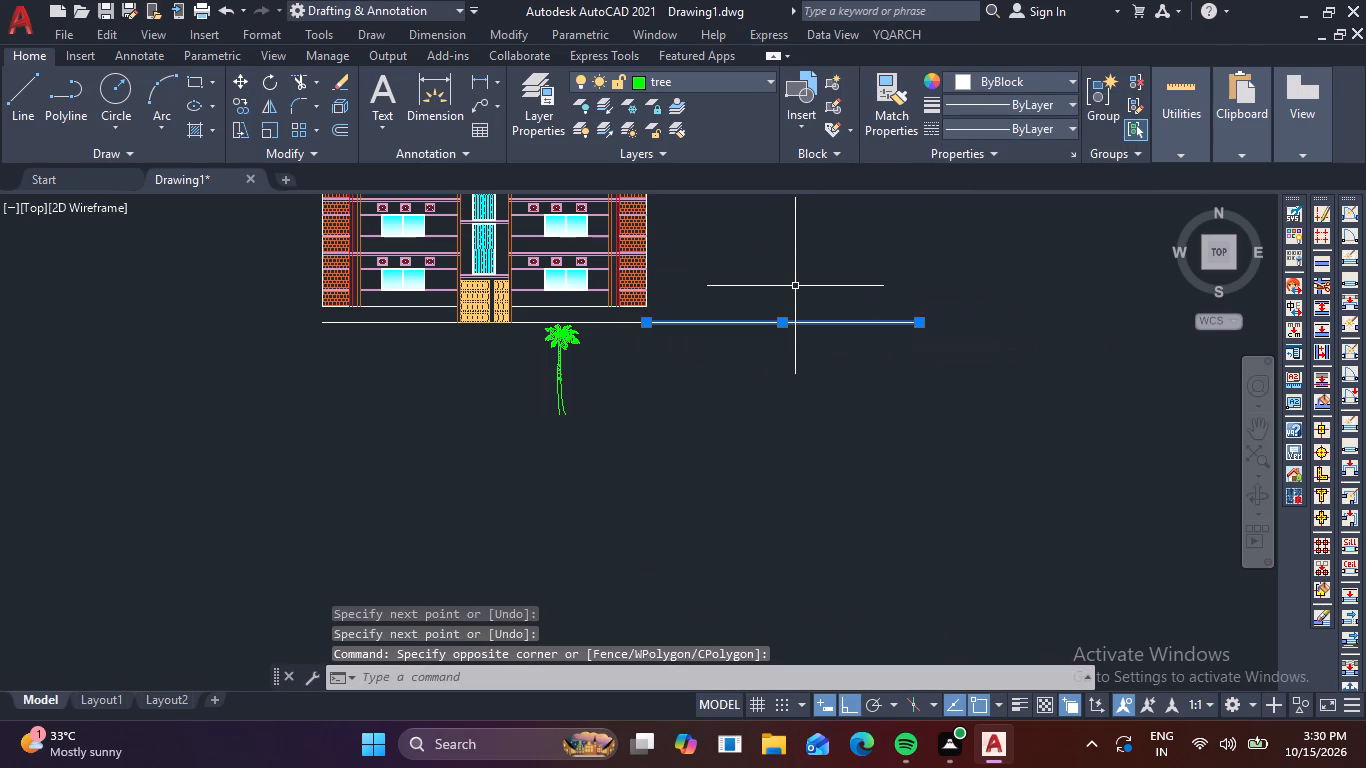
type("mi")
key("space")
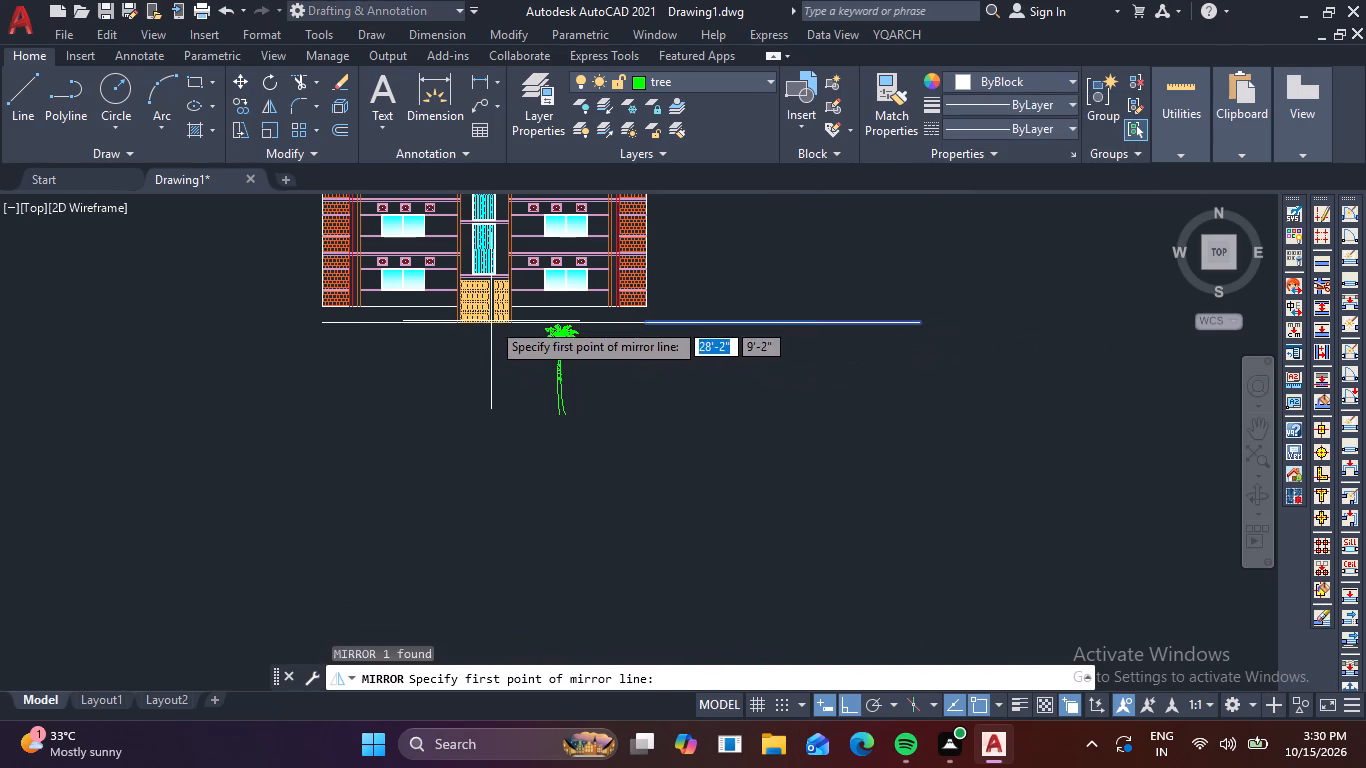
left_click(484, 326)
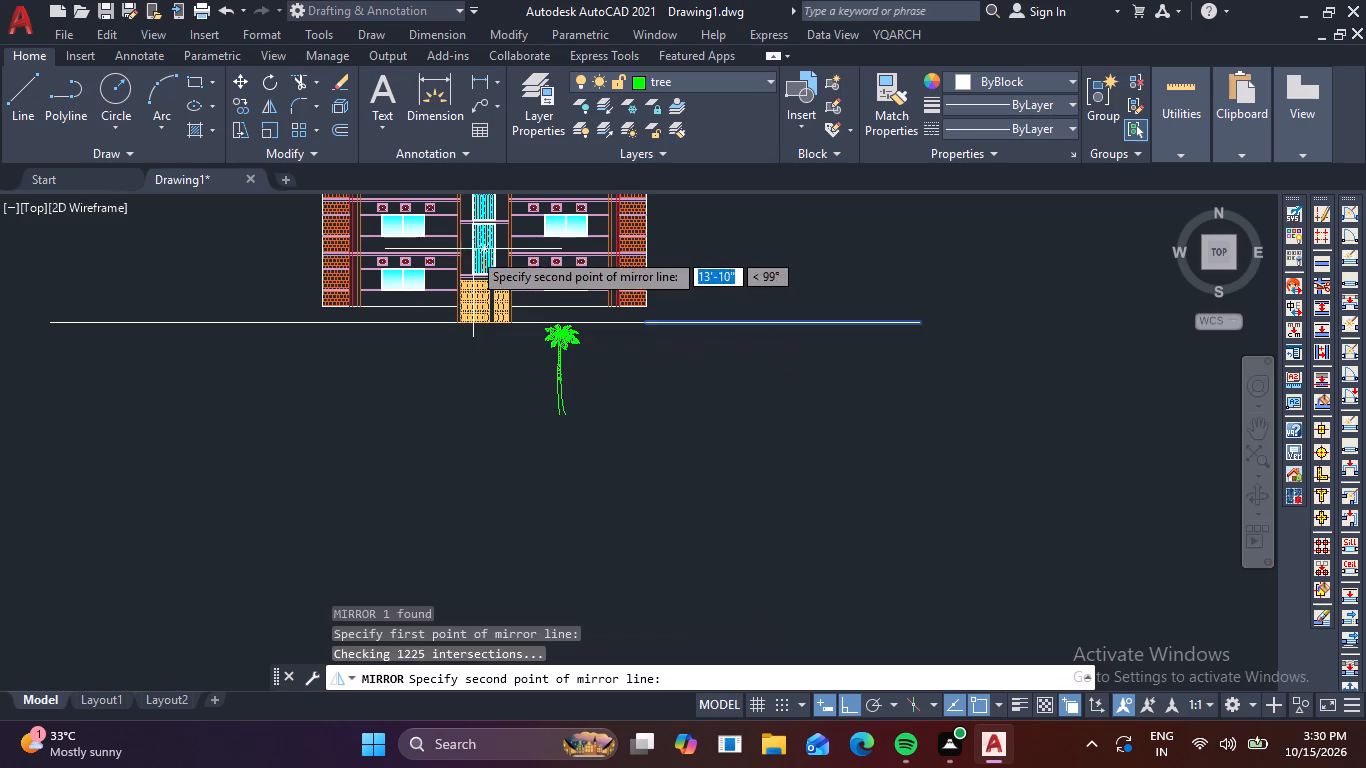
middle_click_drag(503, 208, 394, 530)
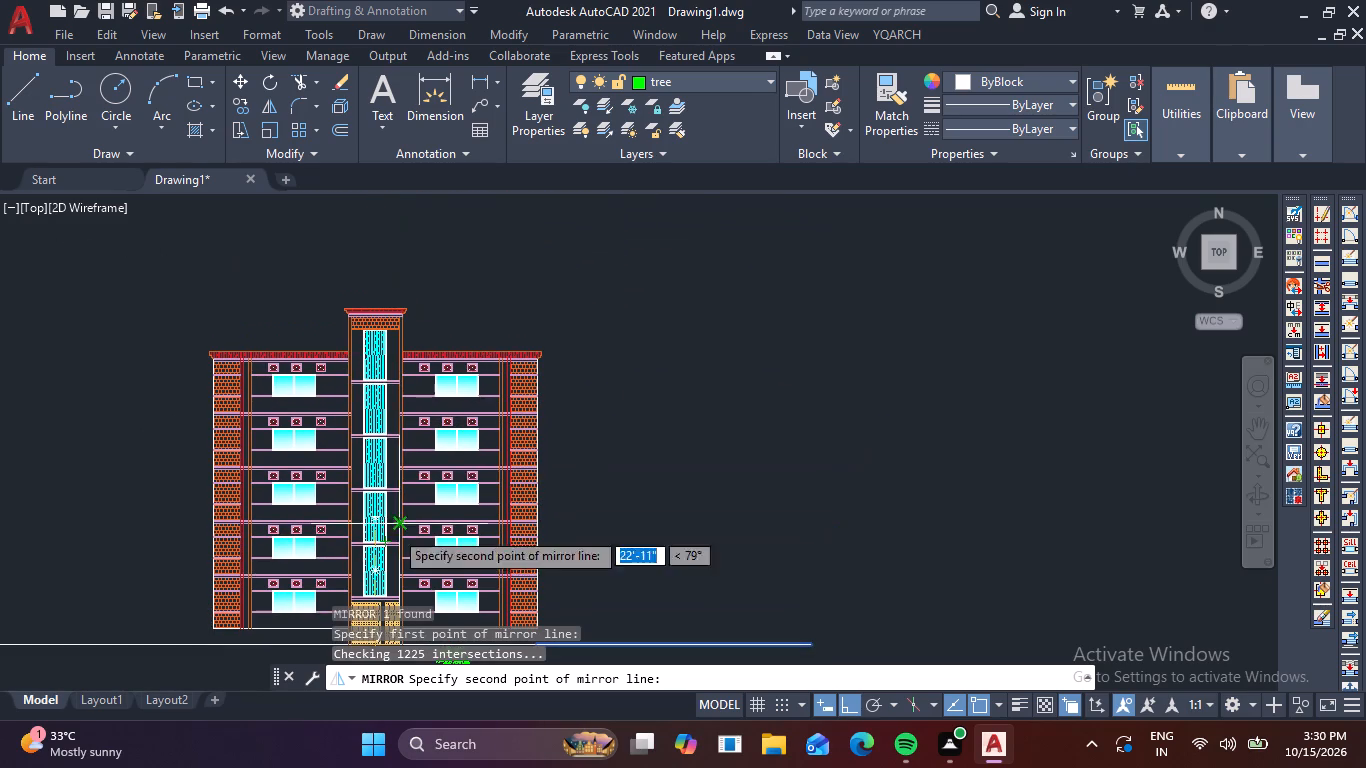
left_click(404, 218)
key("space")
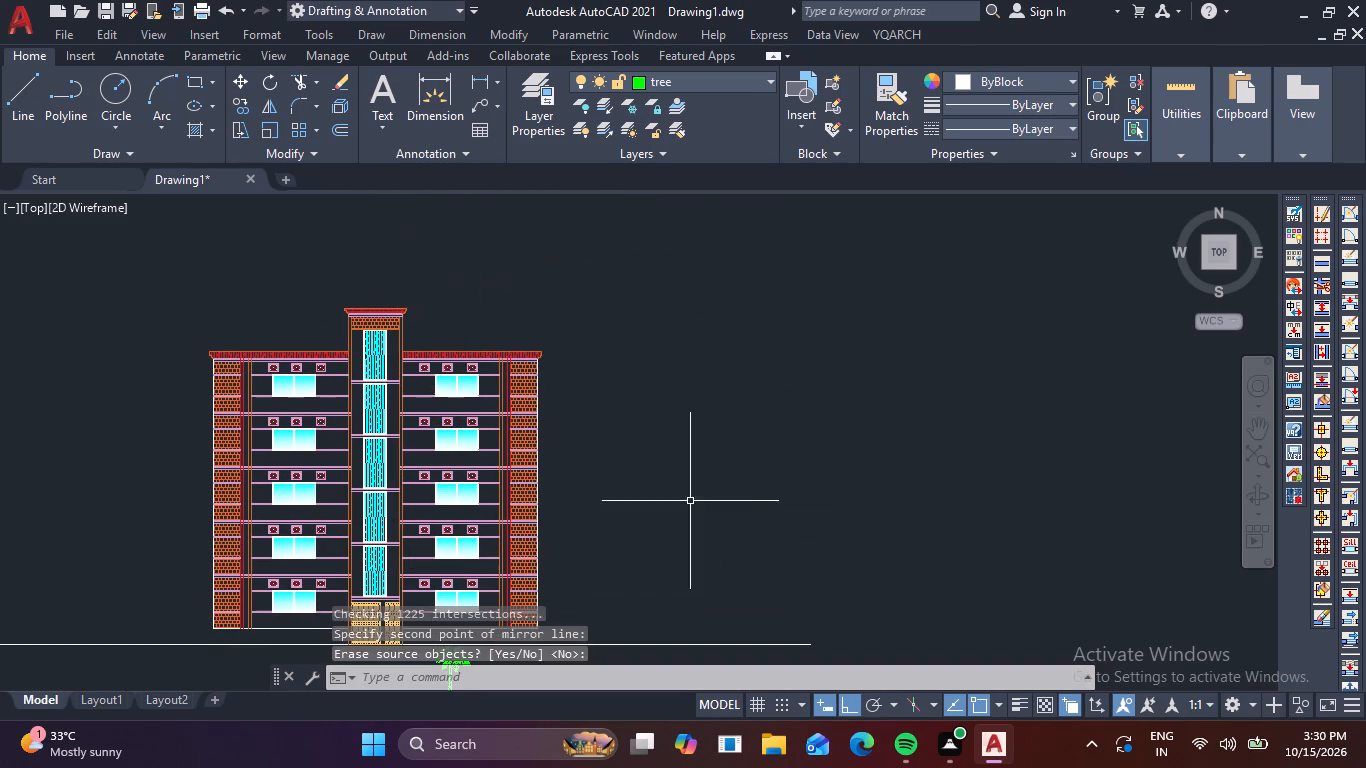
Move the palm tree by its trunk base onto the ground line, in the open area to the right of the building.
scroll(691, 502, "down", 1)
middle_click_drag(690, 473, 670, 322)
scroll(540, 491, "up", 2)
left_click_drag(554, 517, 523, 493)
left_click(469, 462)
type("m")
key("space")
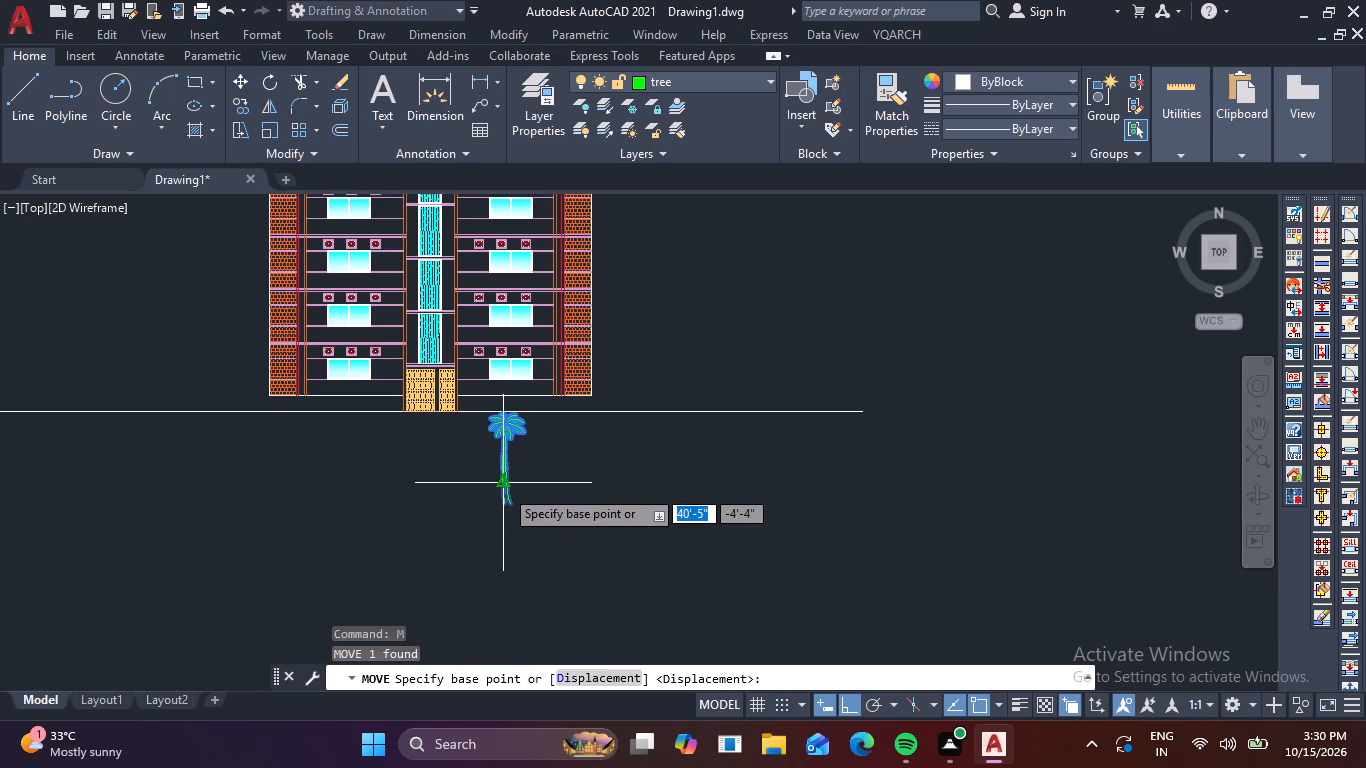
key("F8")
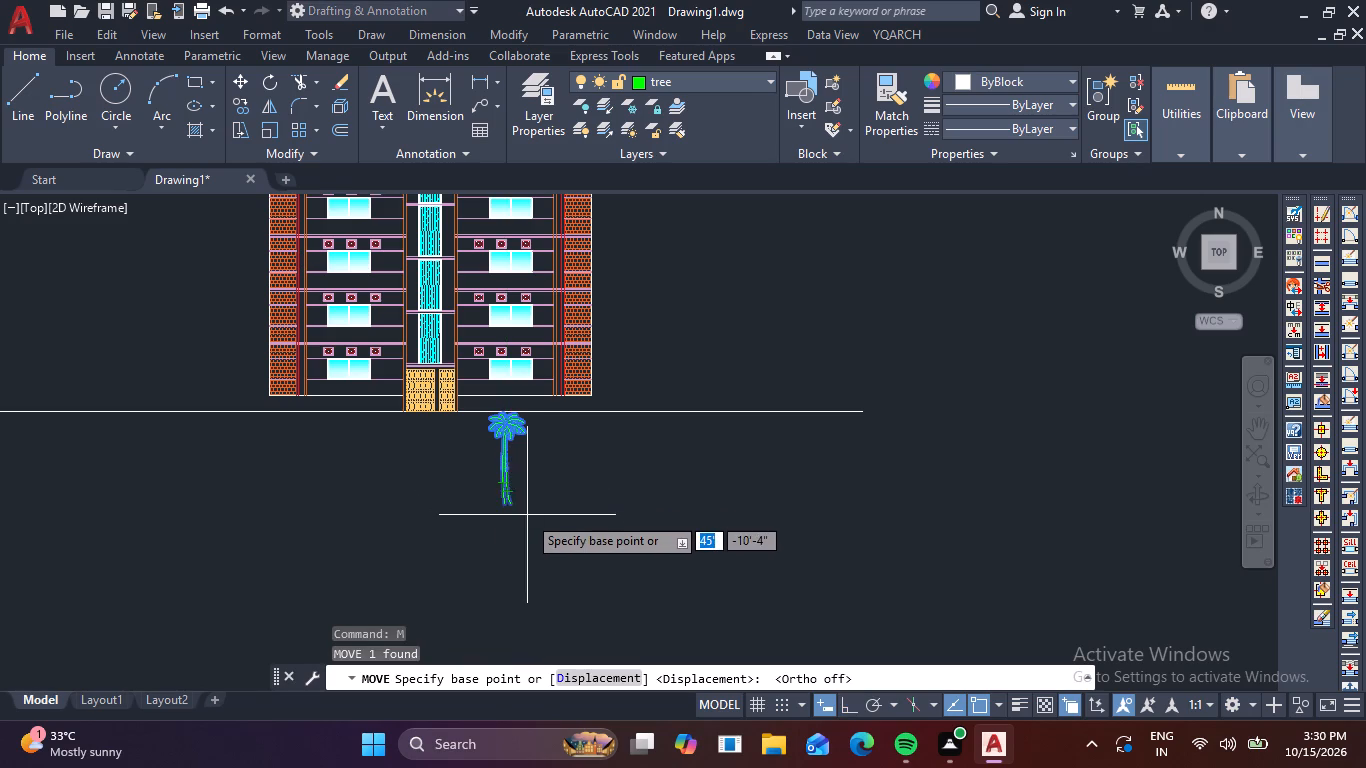
scroll(527, 515, "up", 2)
left_click(482, 493)
middle_click_drag(834, 372, 776, 543)
left_click(869, 427)
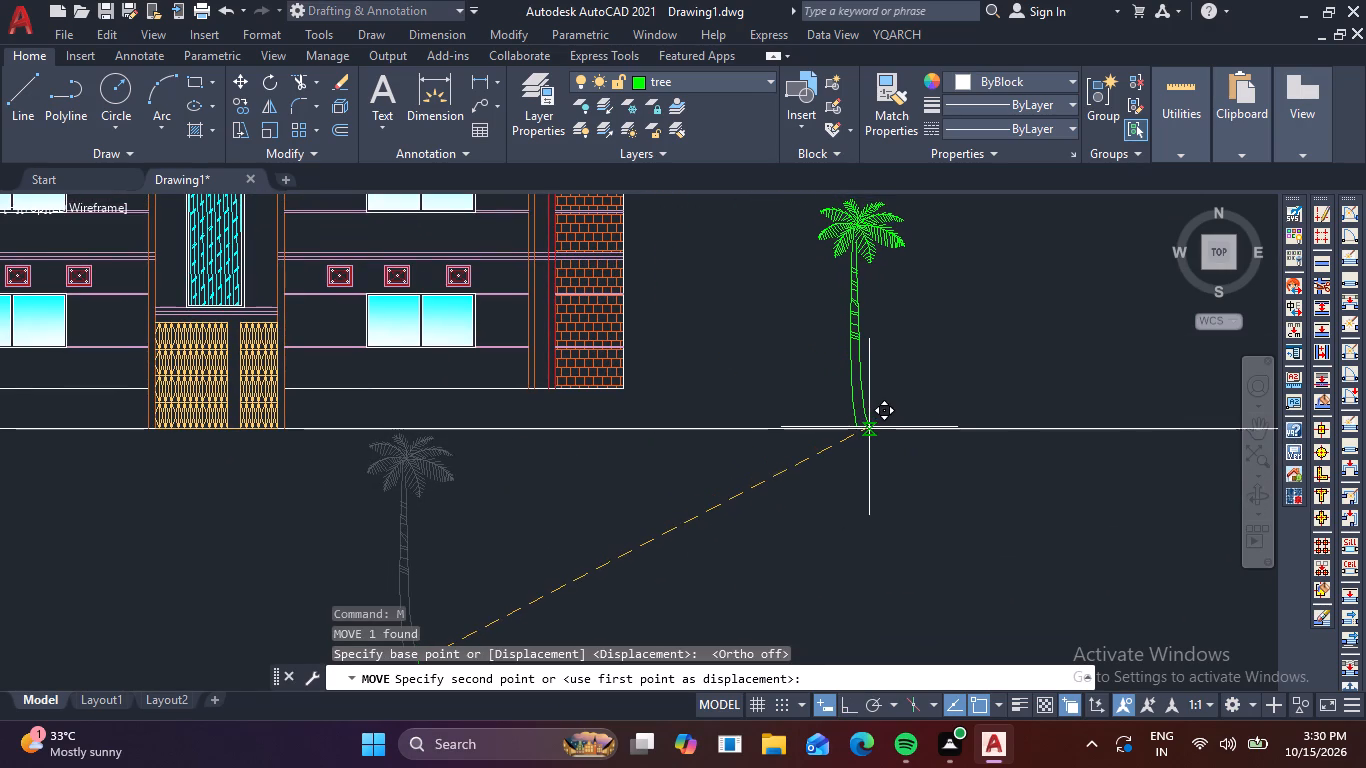
Mirror the palm tree about the building's vertical centre line to the left side, keeping the source tree.
scroll(922, 505, "down", 2)
left_click(924, 429)
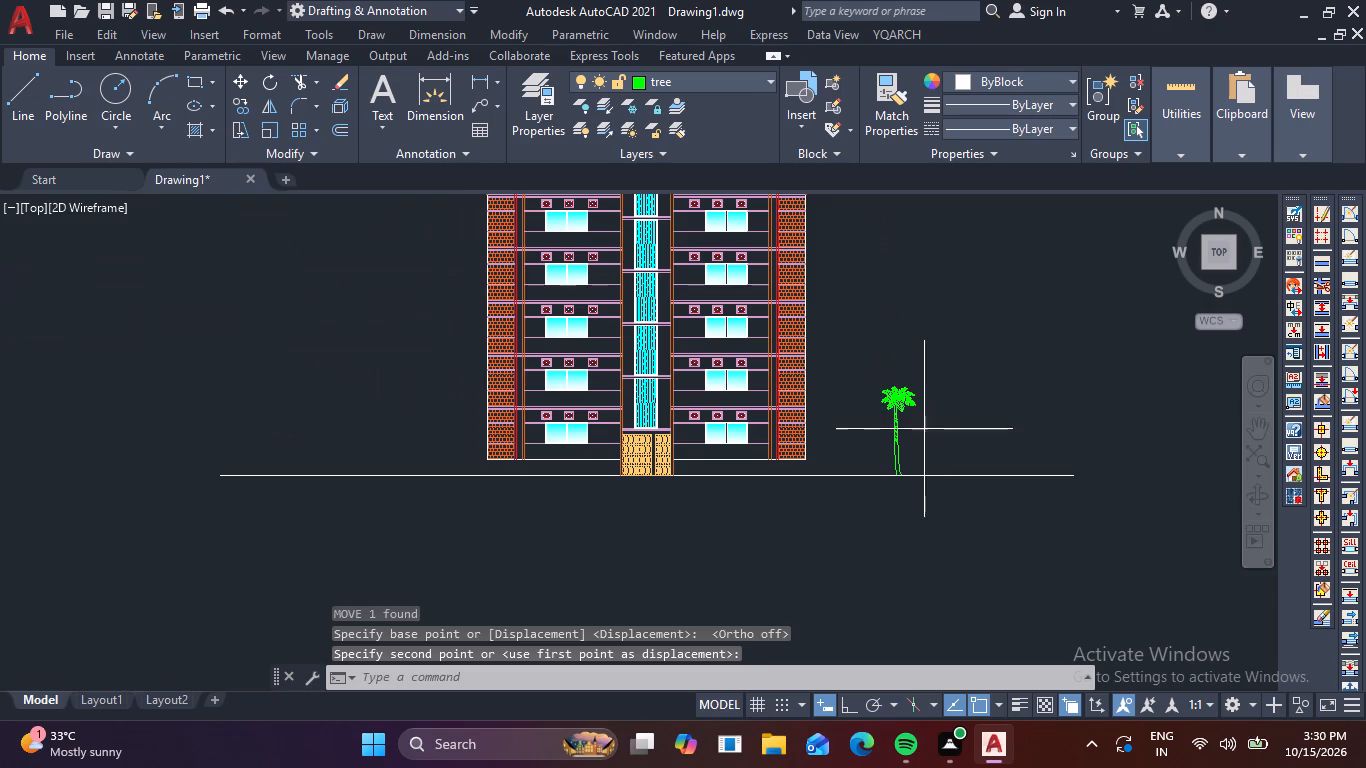
left_click(847, 364)
key("m")
key("i")
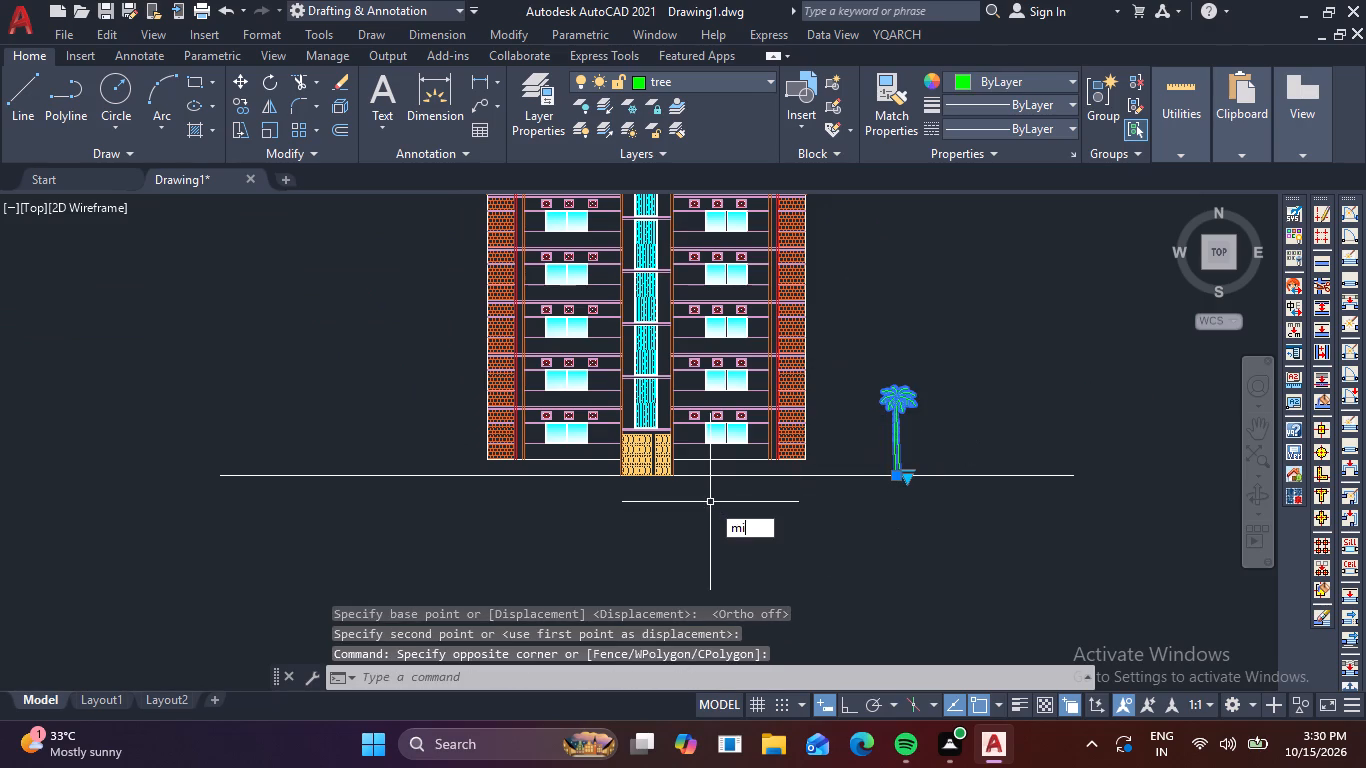
key("space")
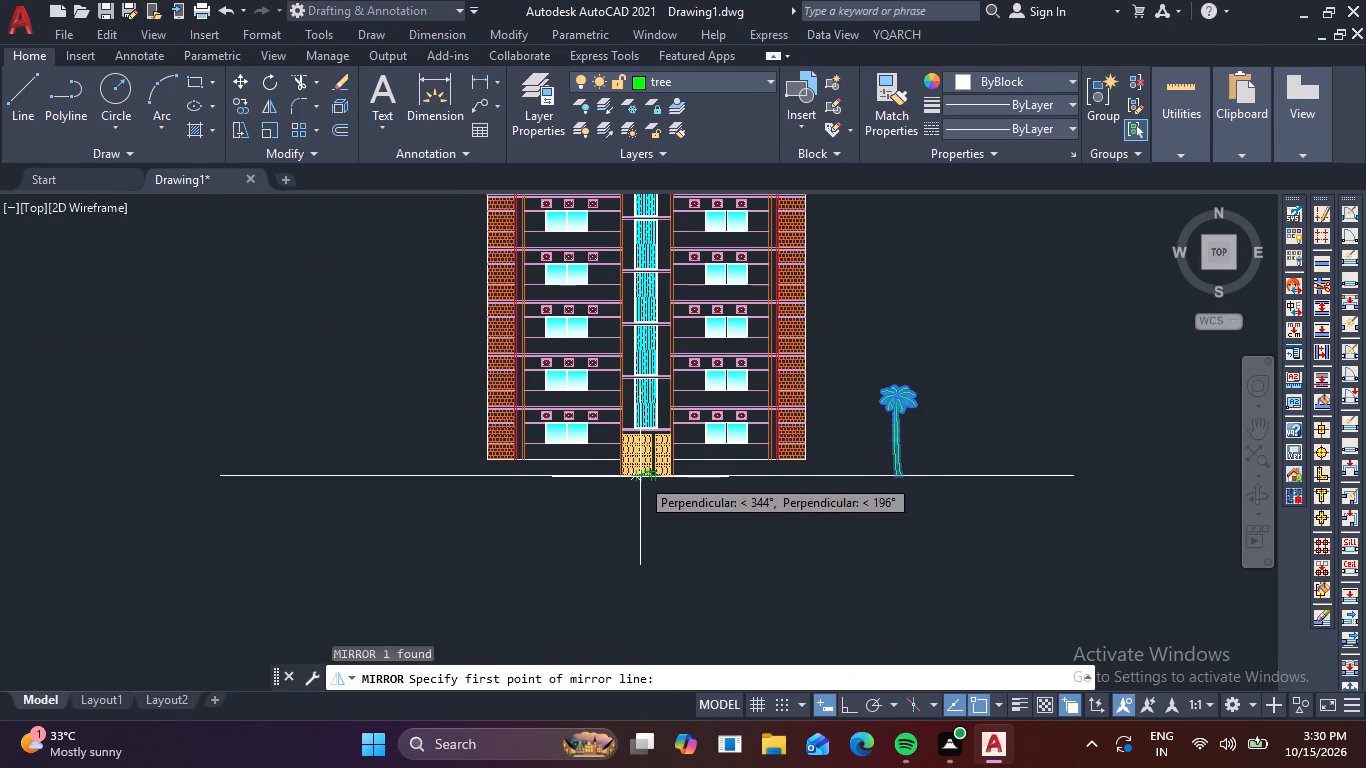
scroll(640, 477, "up", 2)
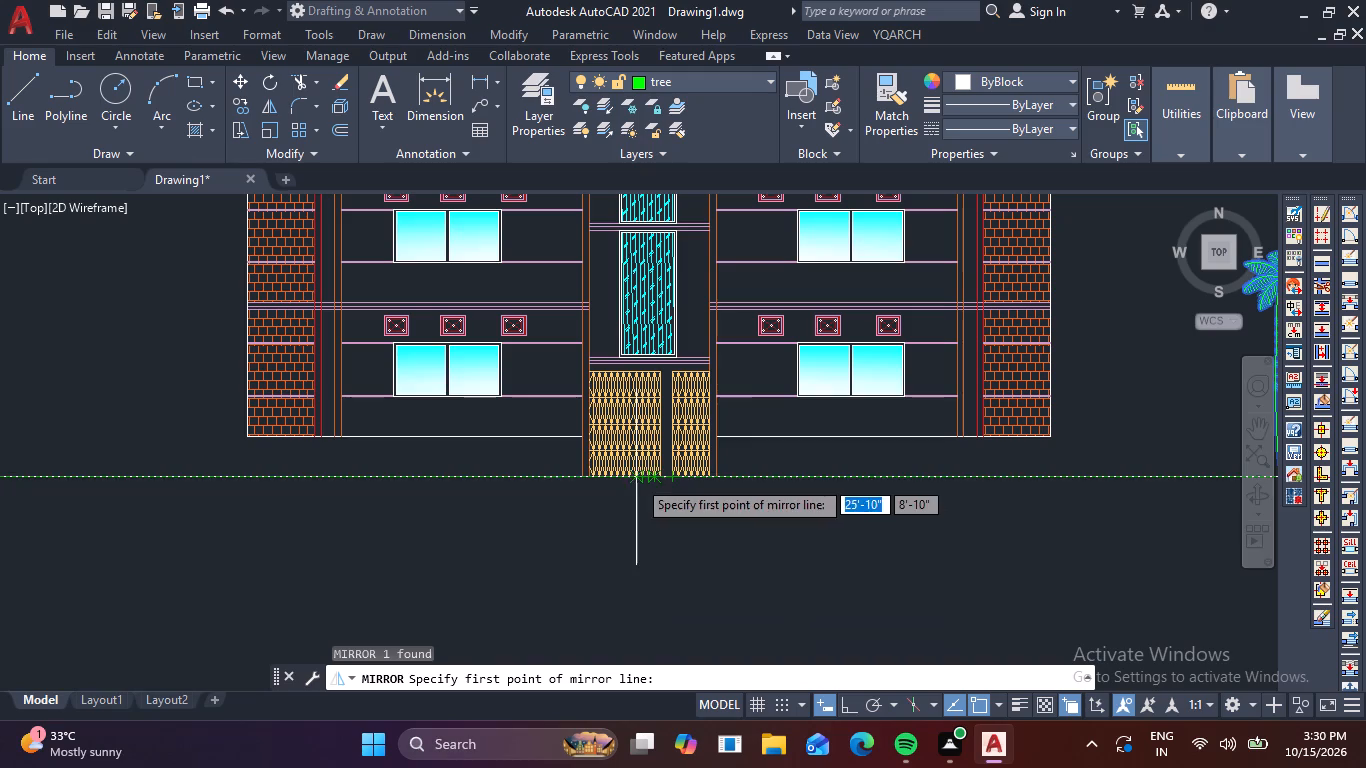
left_click(652, 480)
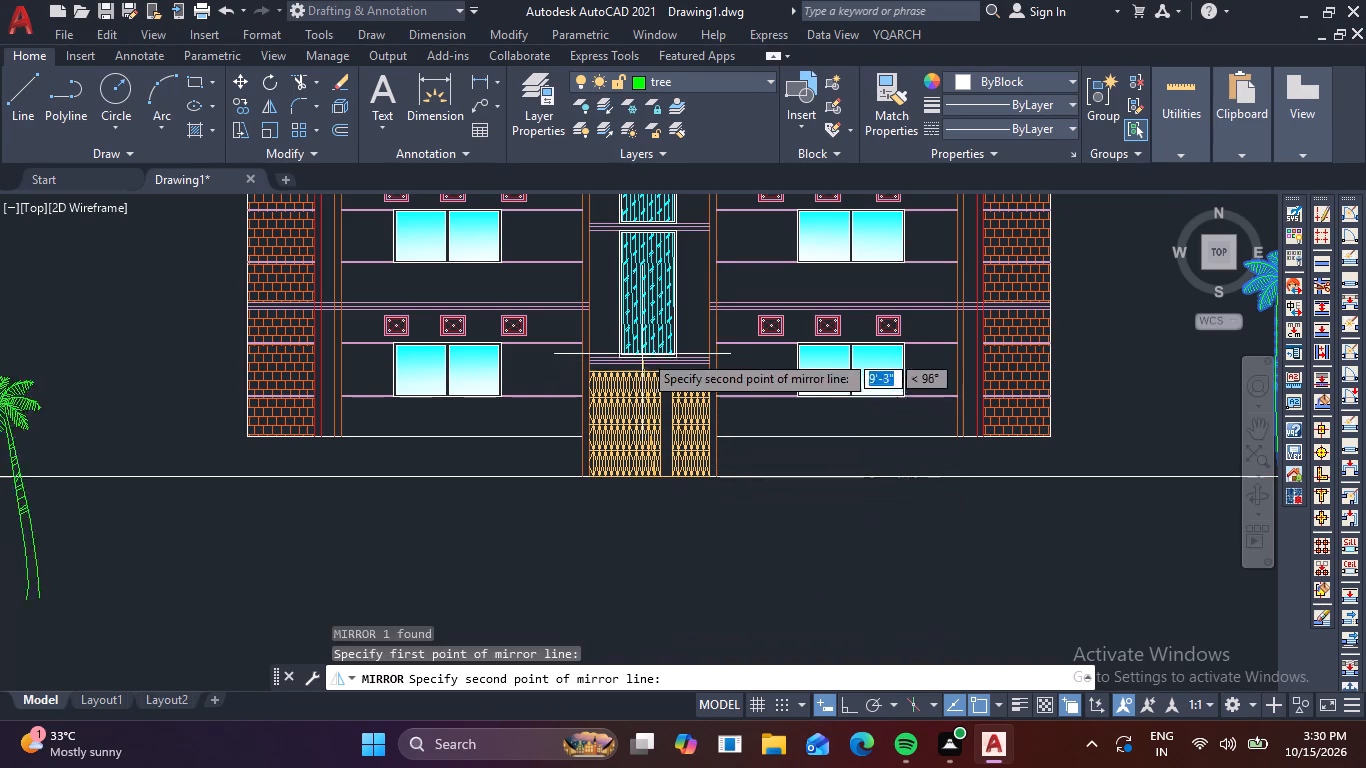
middle_click_drag(655, 292, 662, 434)
scroll(663, 454, "down", 2)
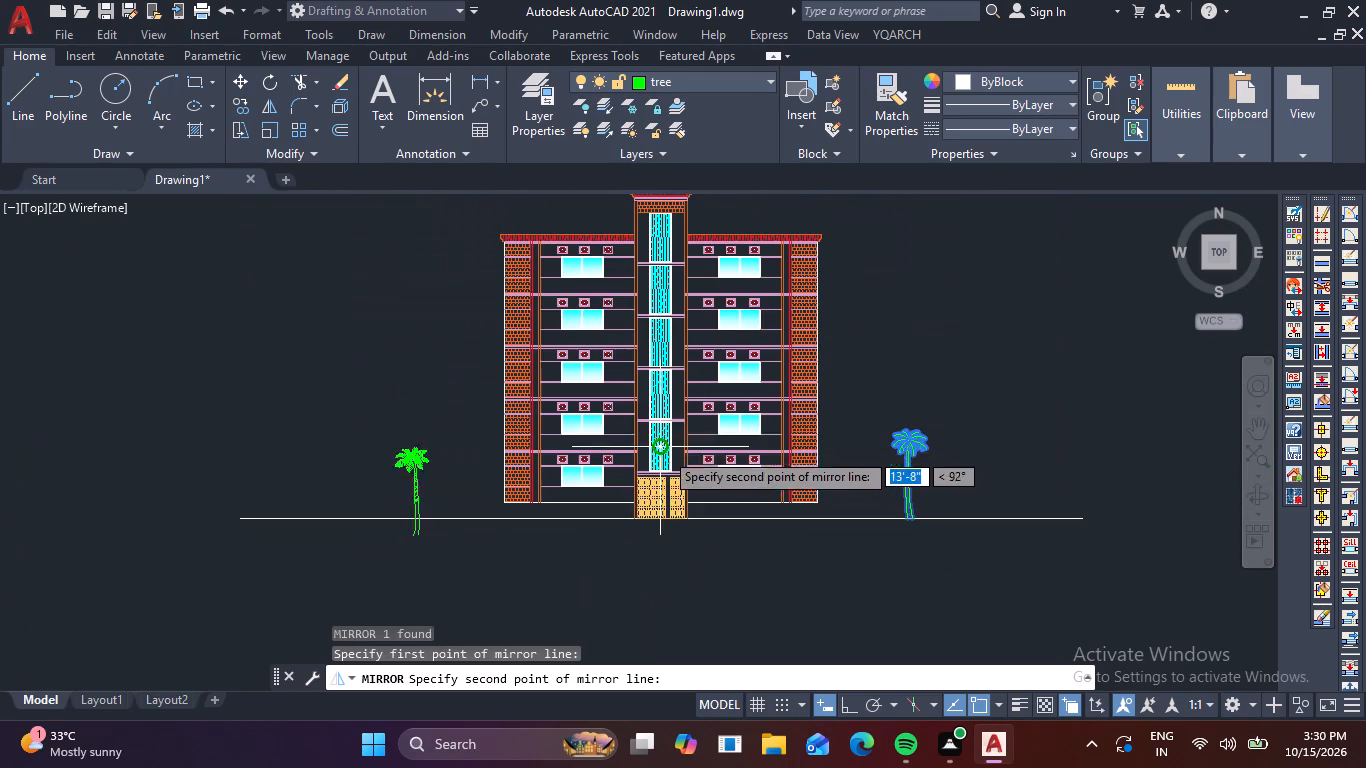
key("F8")
scroll(677, 274, "down", 2)
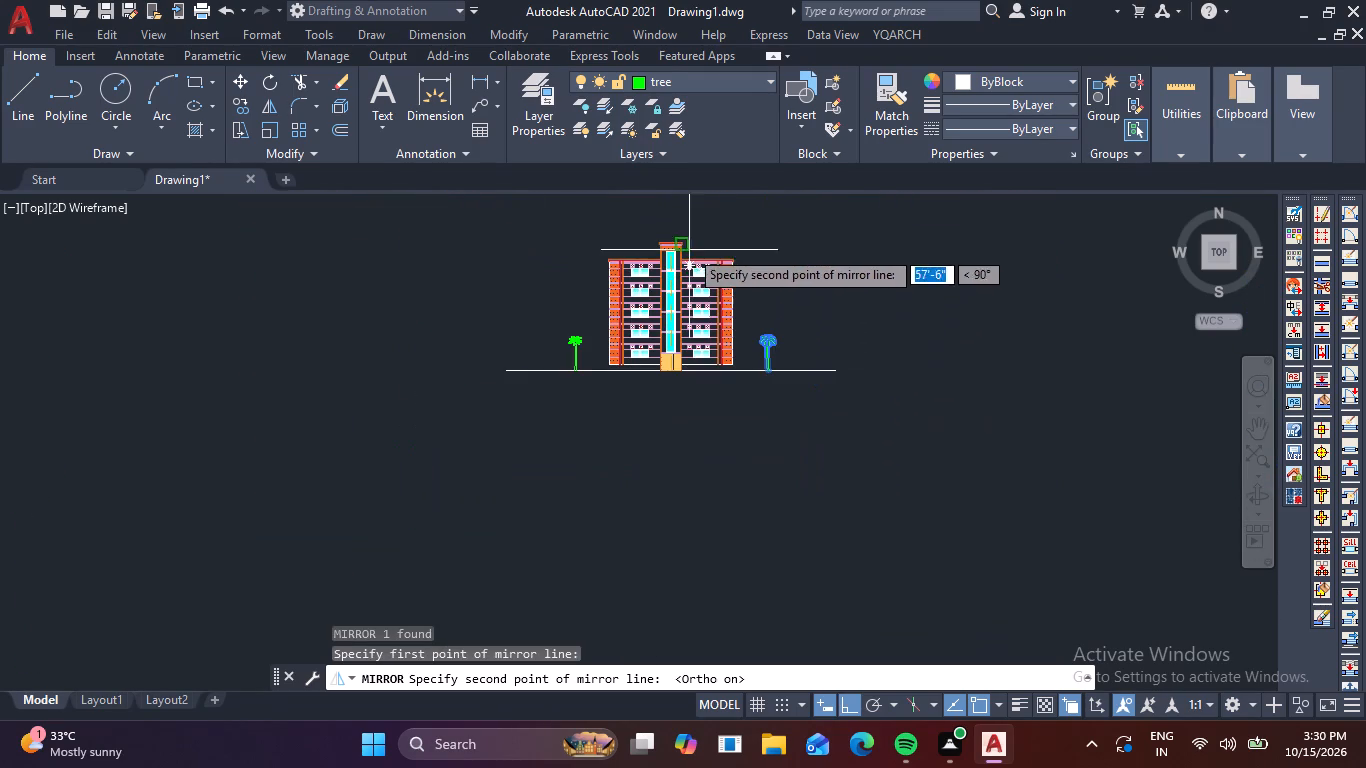
left_click(671, 204)
key("space")
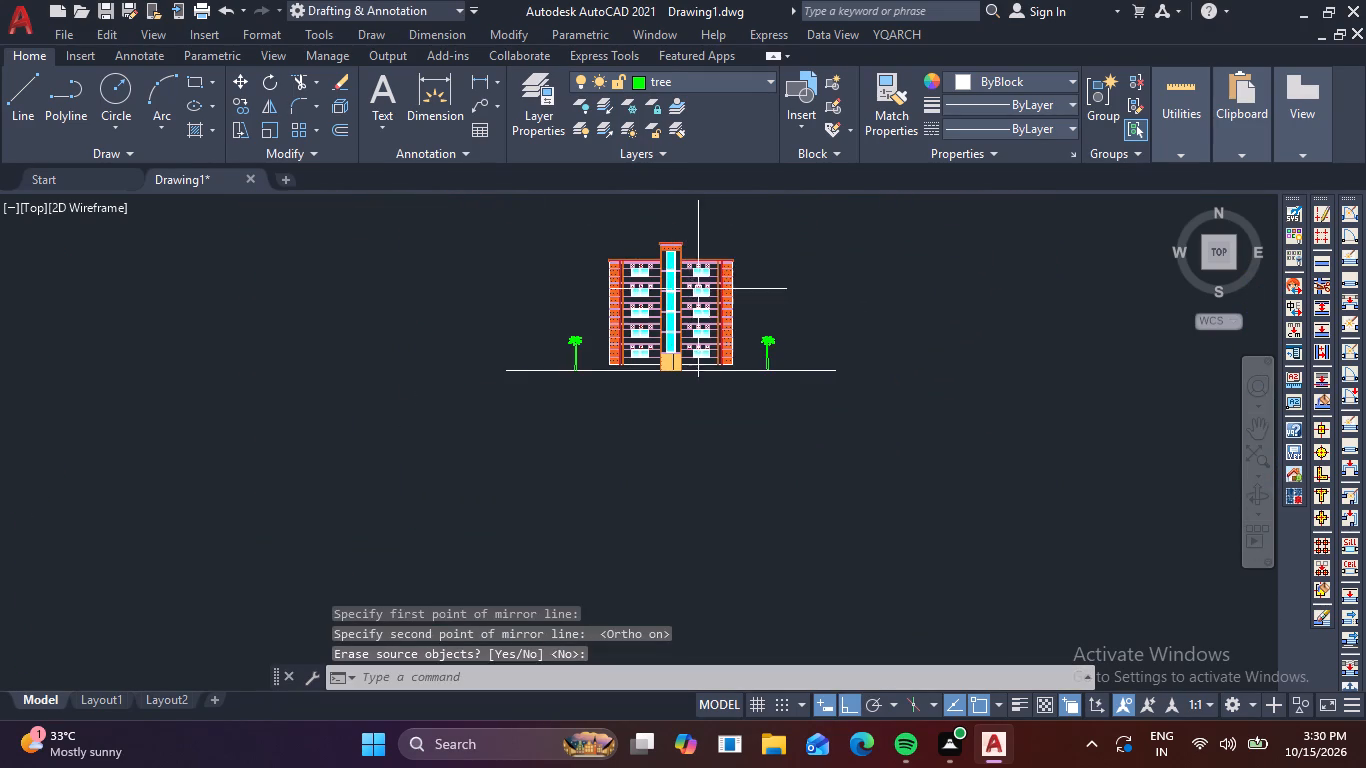
Draw vertical lines about 3' long from both bottom corners of the brick walls to the ground line, closing the plinth ends.
scroll(714, 331, "up", 2)
middle_click_drag(712, 369, 699, 456)
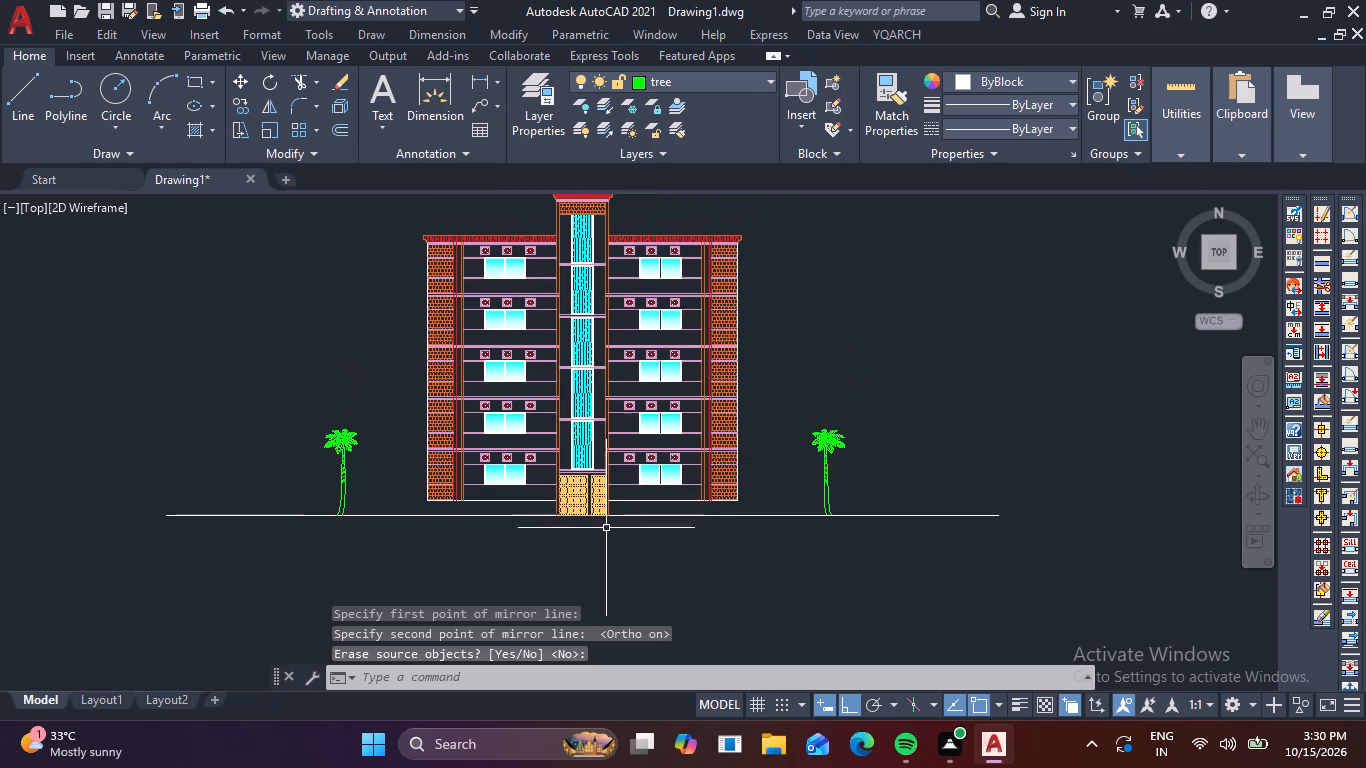
scroll(592, 537, "up", 1)
key("l")
key("space")
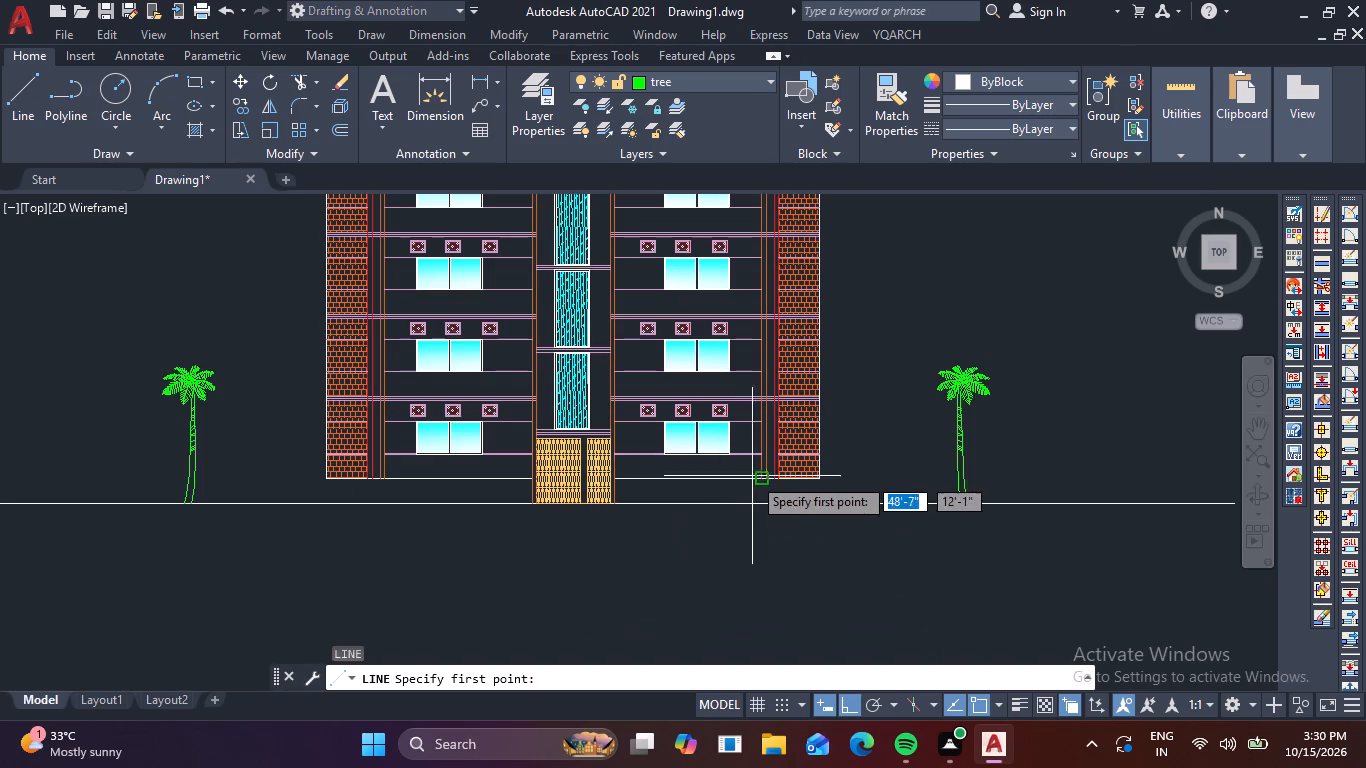
left_click(818, 476)
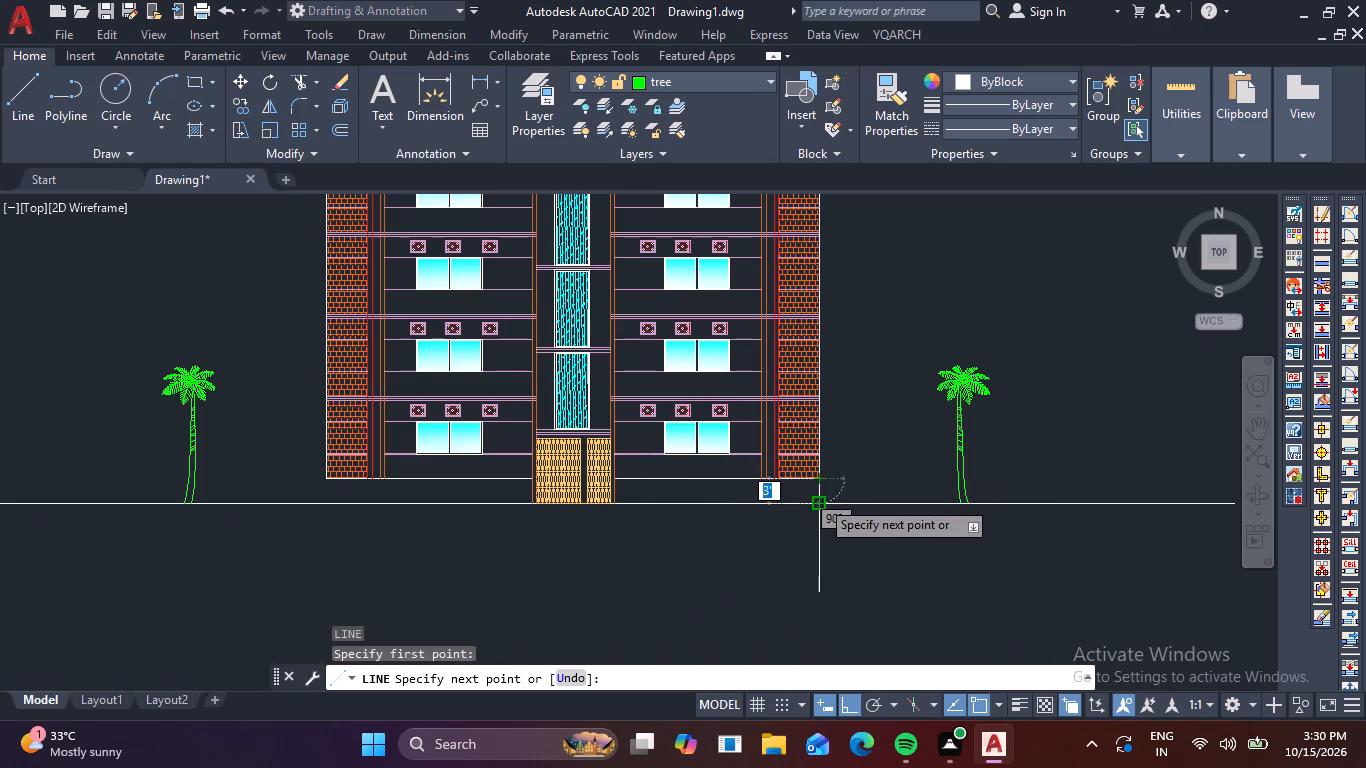
left_click(820, 499)
key("space")
key("space")
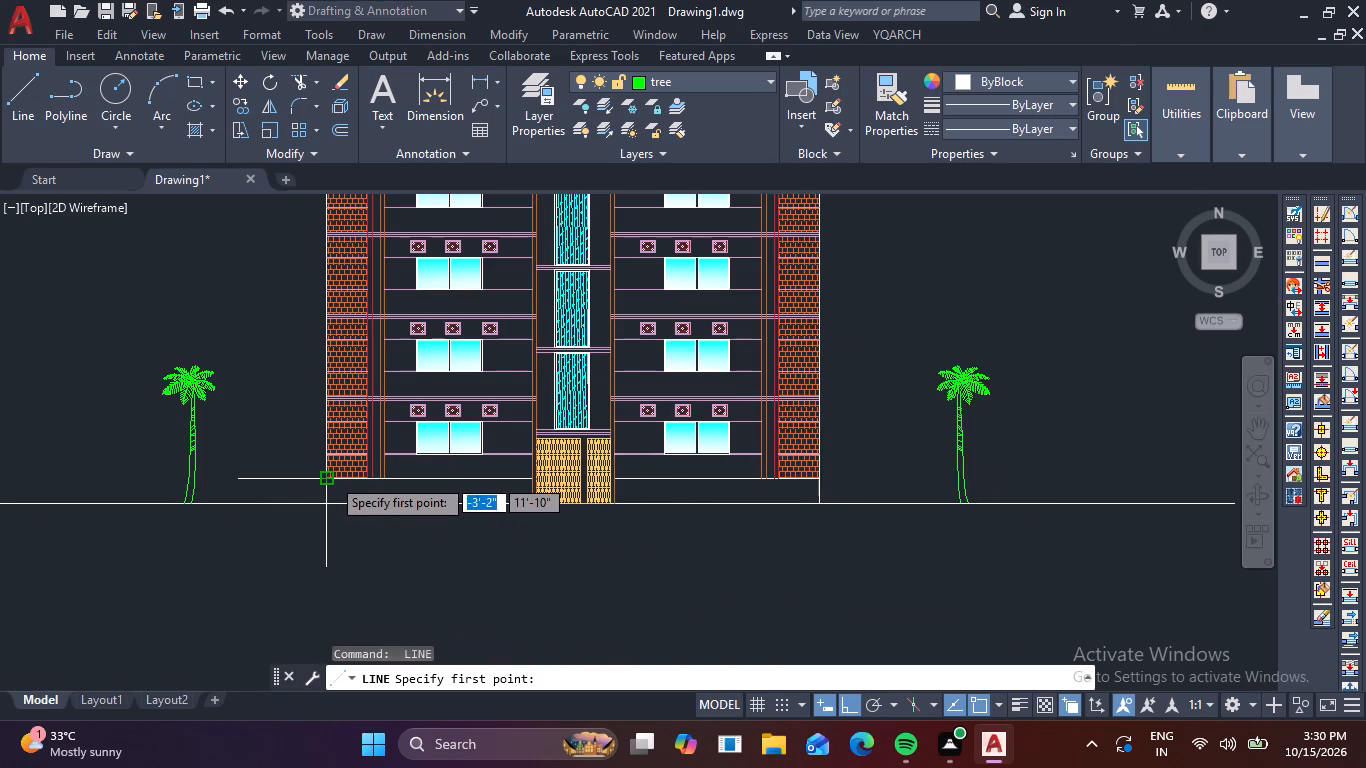
left_click(331, 477)
left_click(326, 510)
key("space")
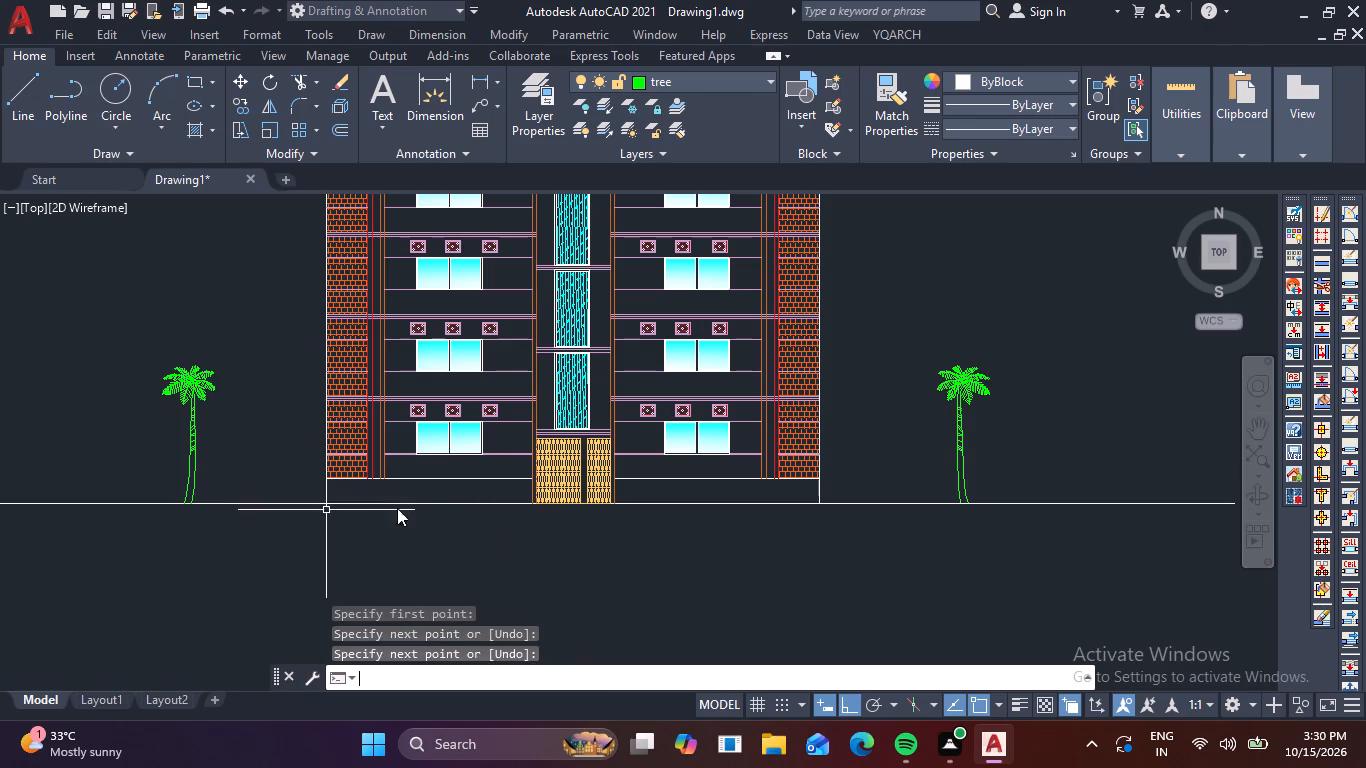
Start a hatch with the colour set to ByBlock and the pattern set to GRAVEL.
type("h")
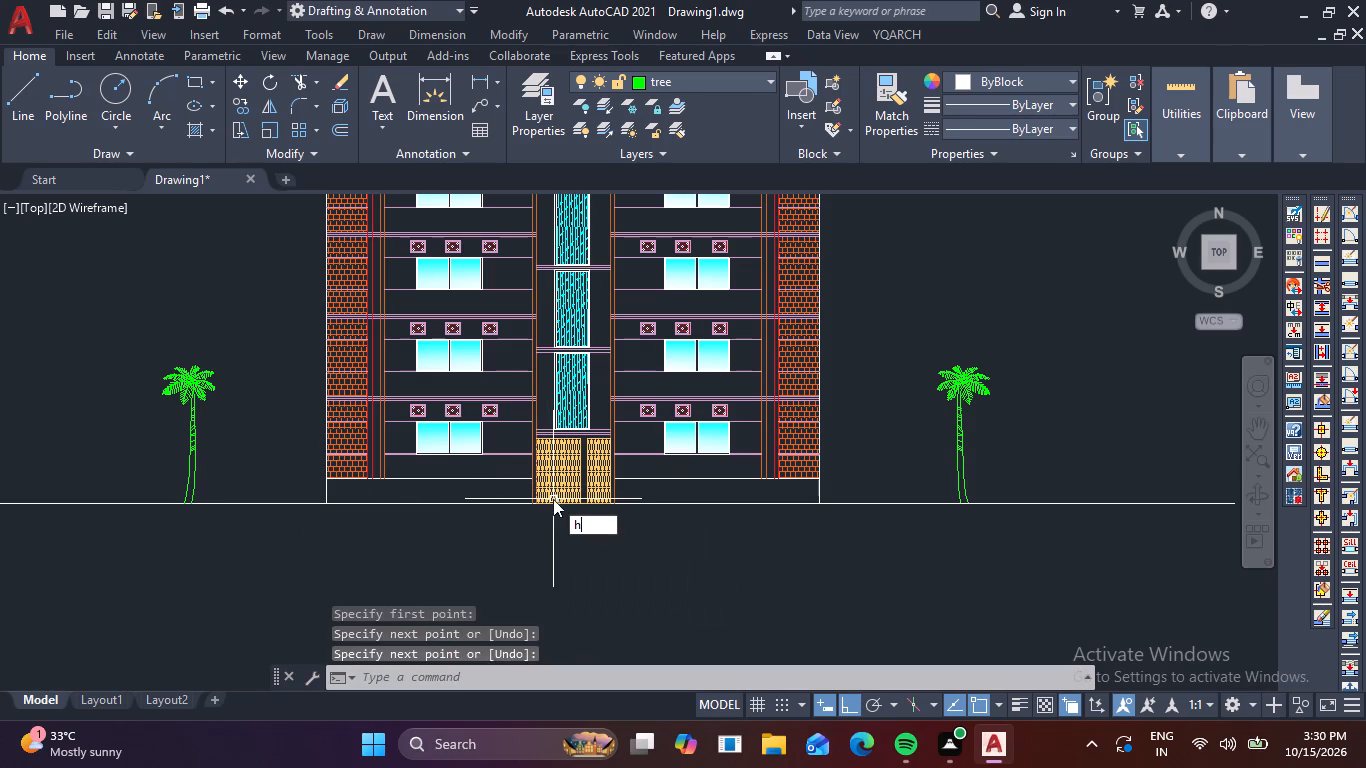
key("space")
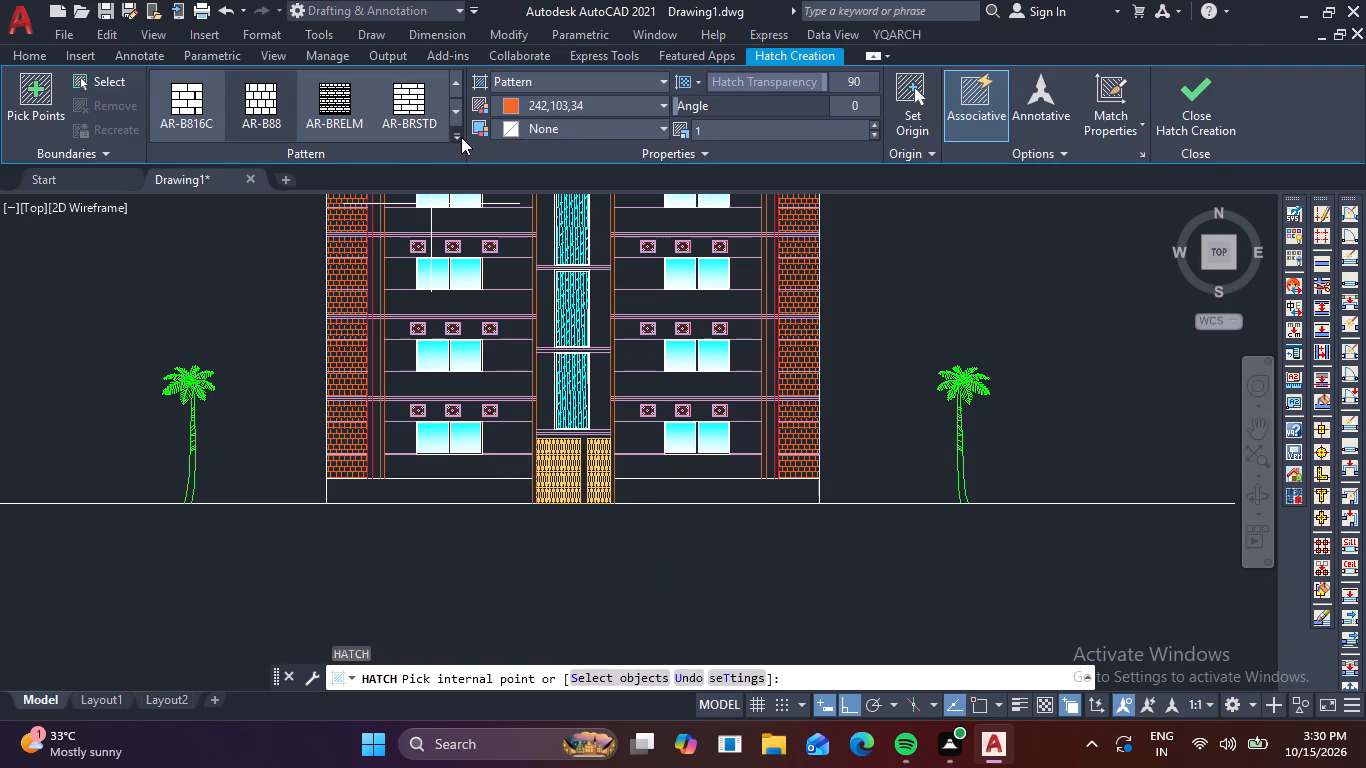
left_click(664, 109)
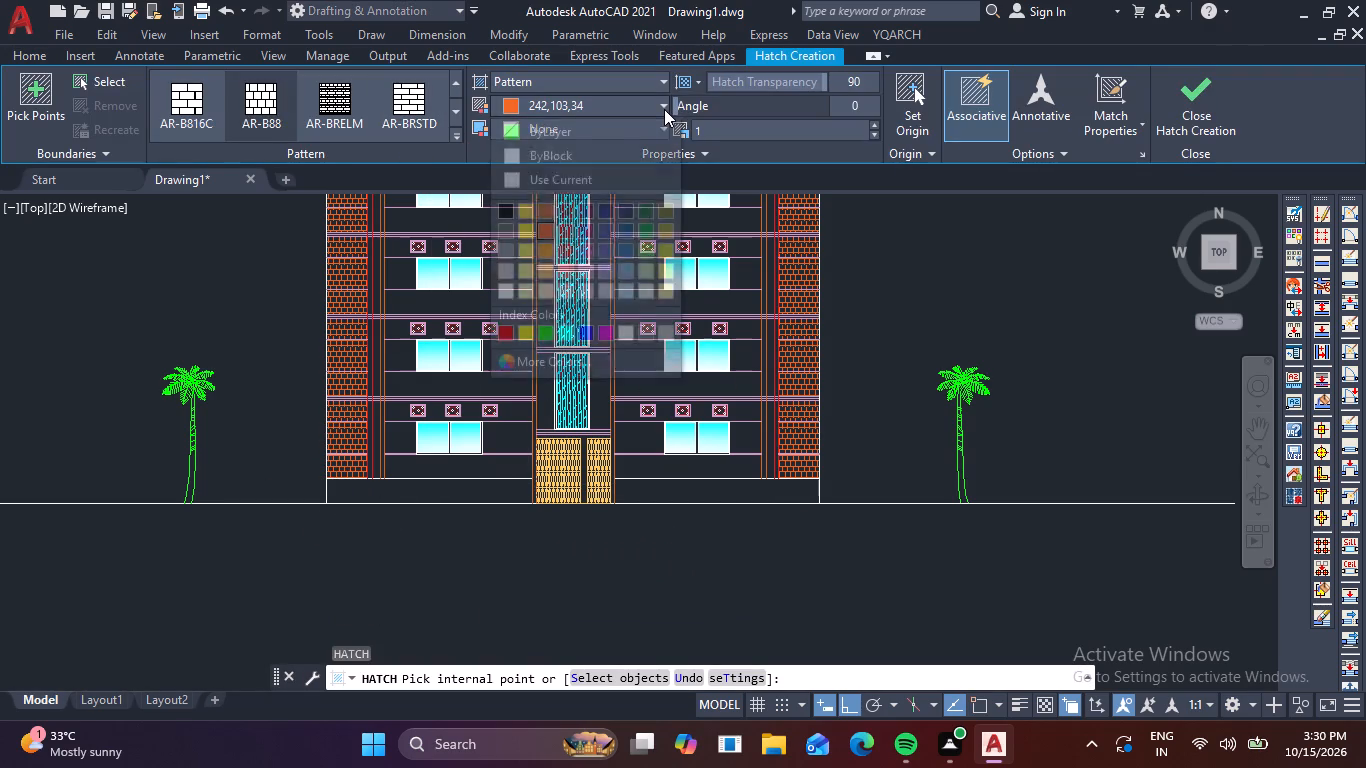
left_click(567, 154)
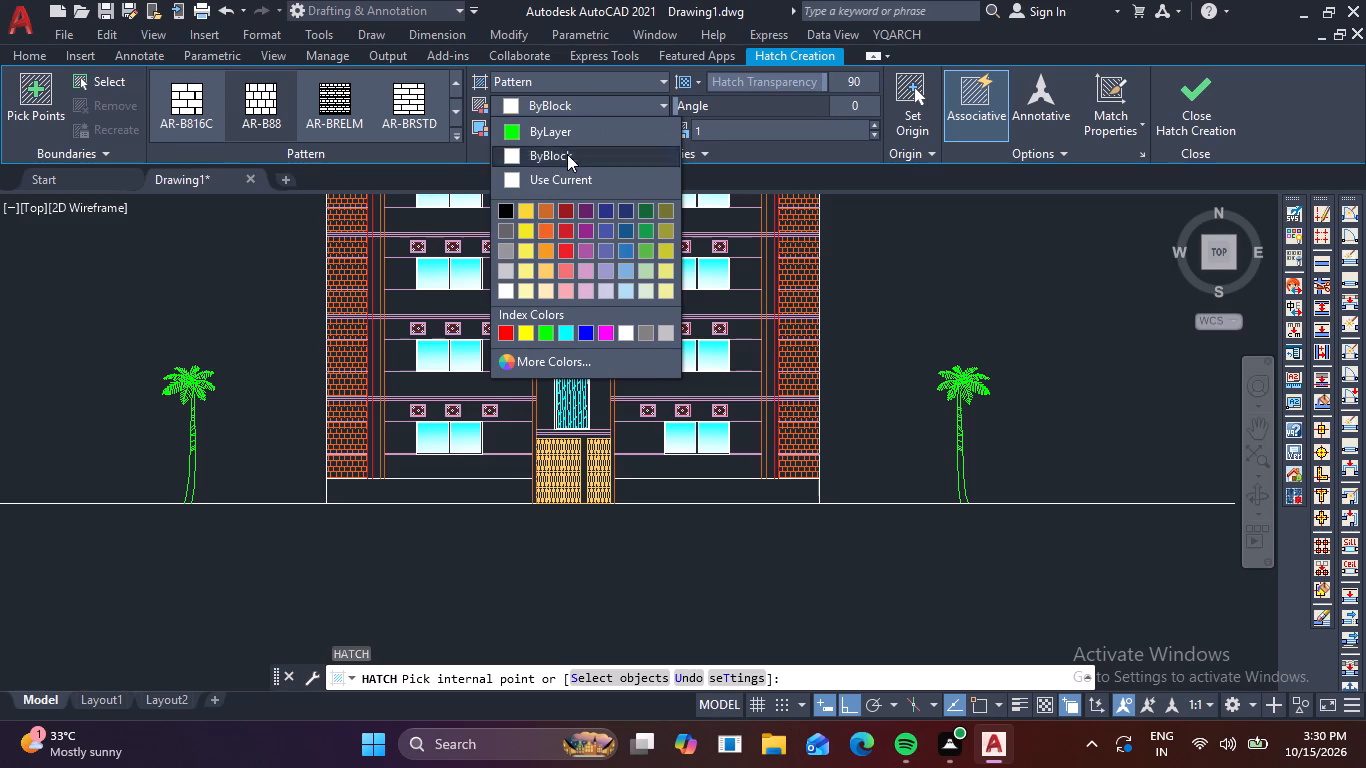
left_click(453, 130)
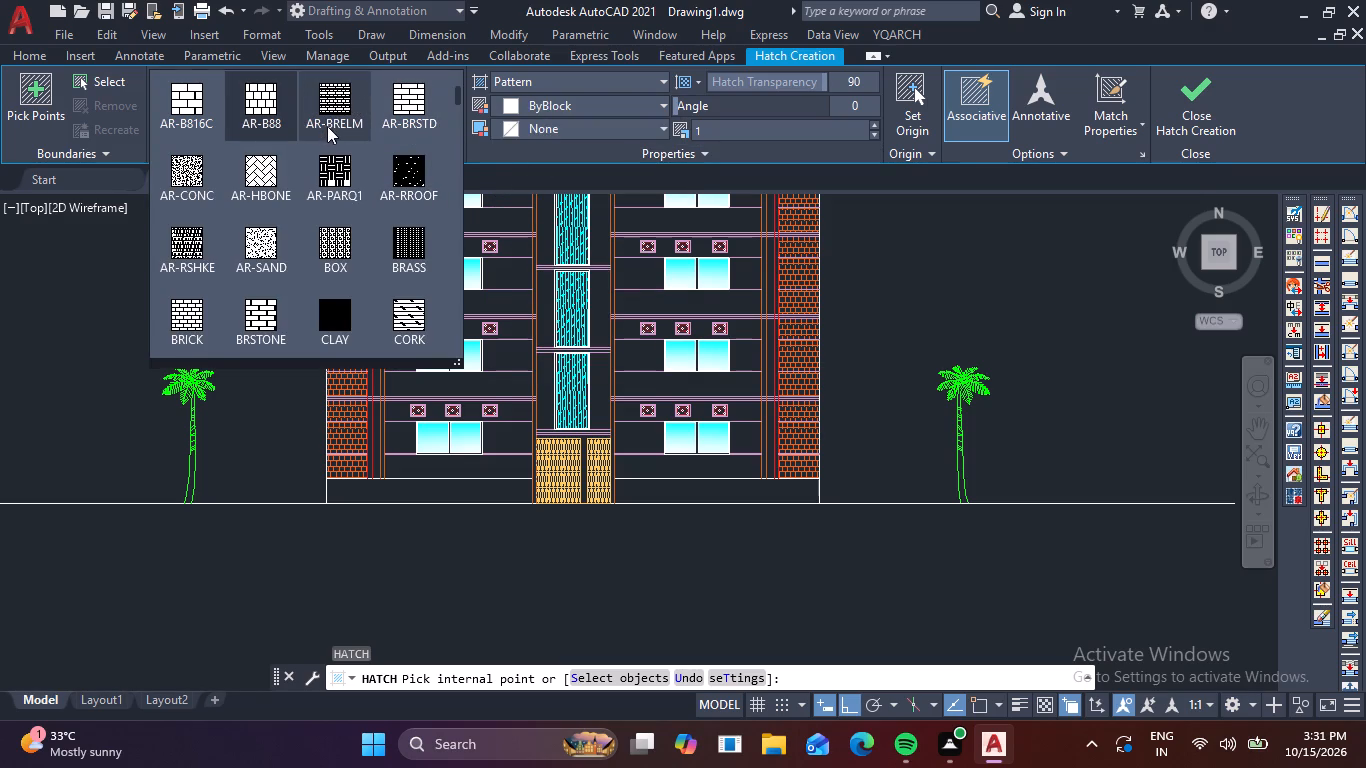
scroll(330, 132, "up", 4)
scroll(330, 132, "down", 14)
scroll(330, 133, "down", 9)
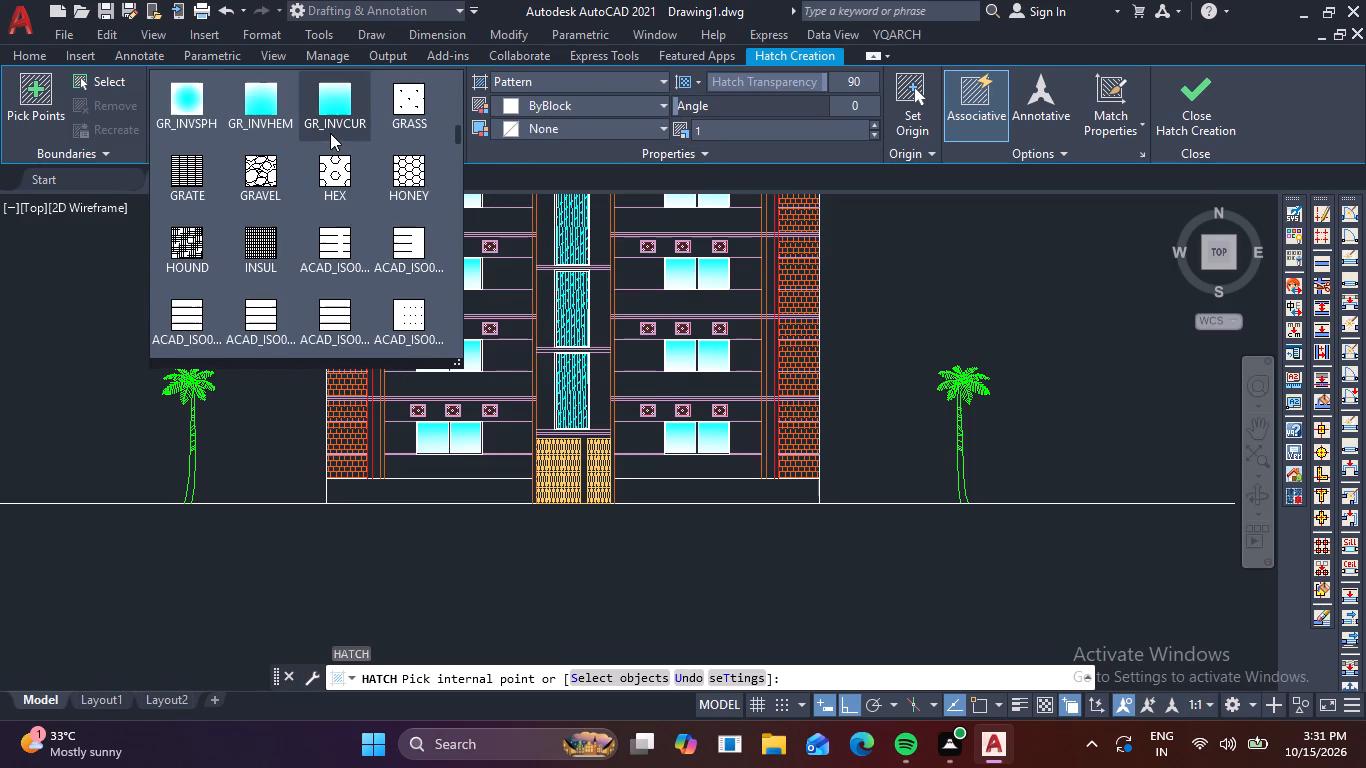
left_click(264, 167)
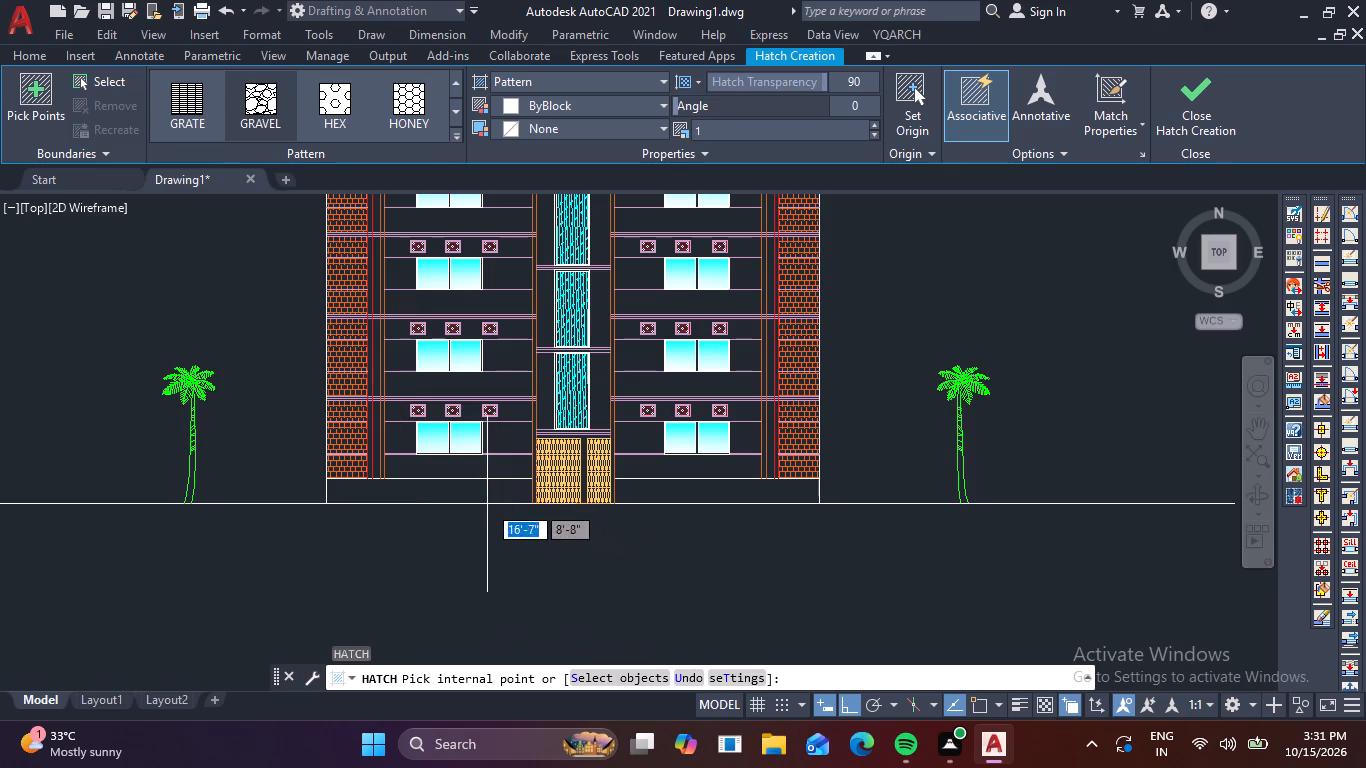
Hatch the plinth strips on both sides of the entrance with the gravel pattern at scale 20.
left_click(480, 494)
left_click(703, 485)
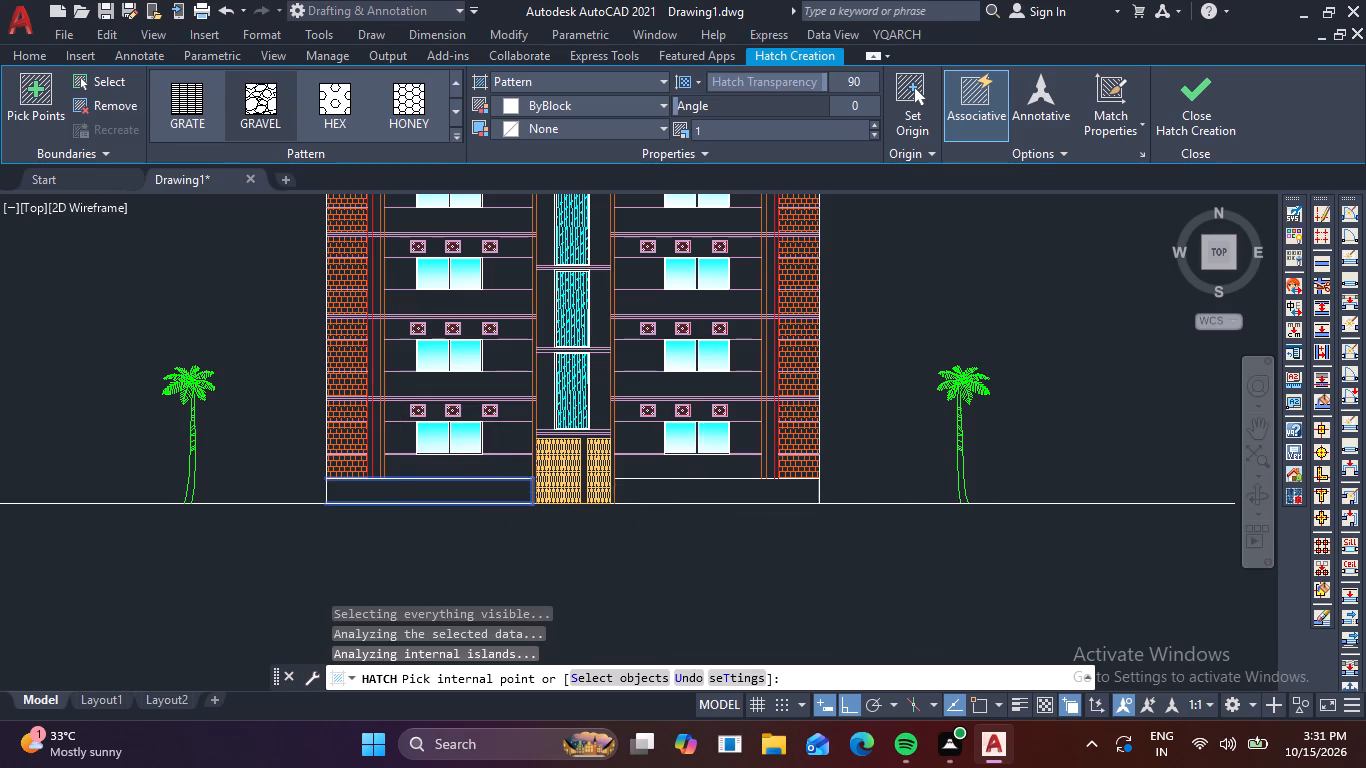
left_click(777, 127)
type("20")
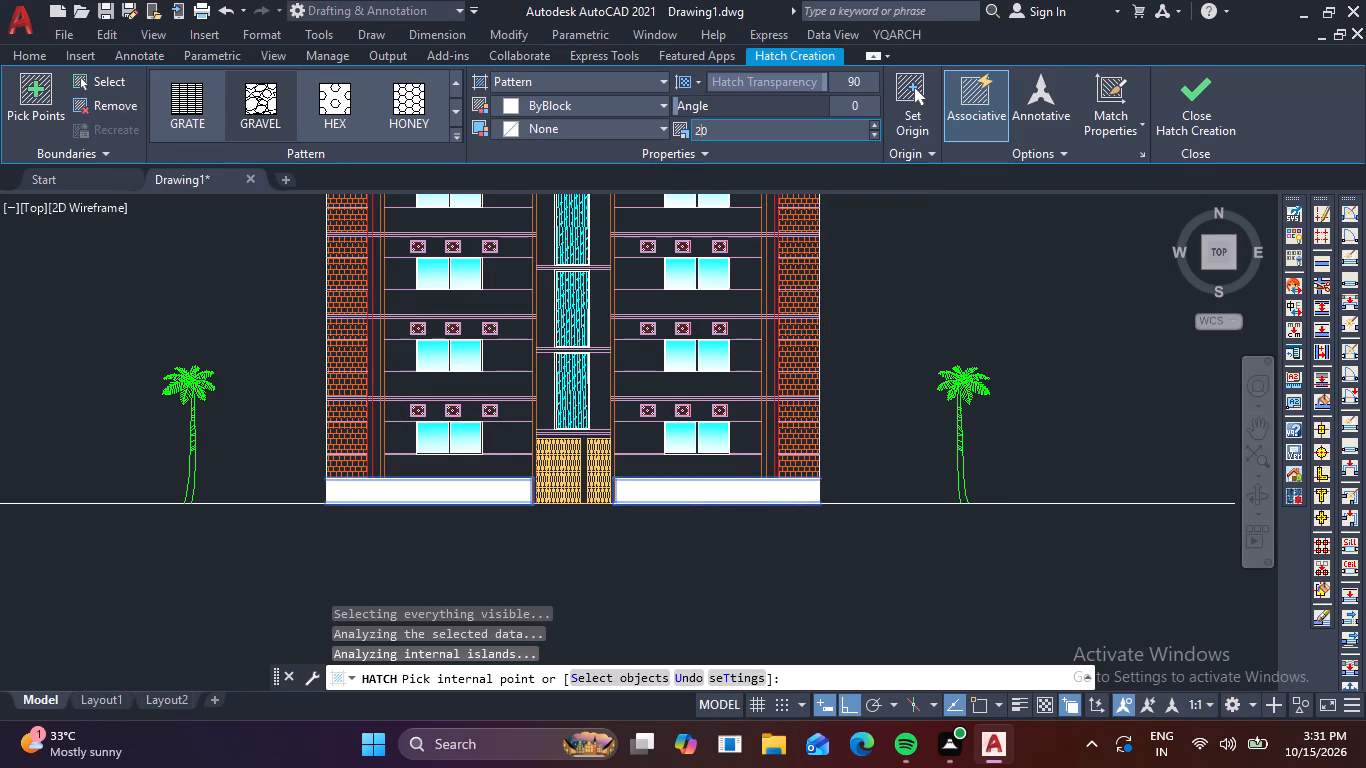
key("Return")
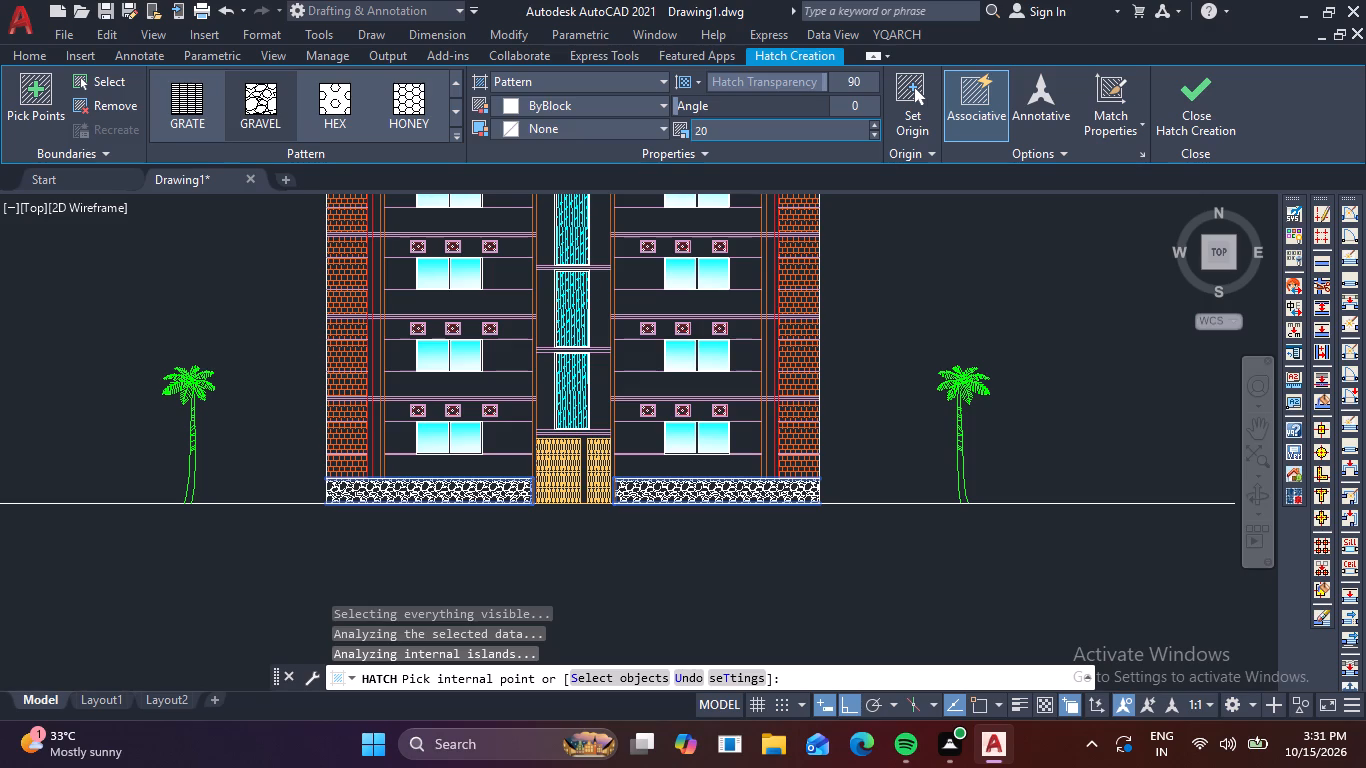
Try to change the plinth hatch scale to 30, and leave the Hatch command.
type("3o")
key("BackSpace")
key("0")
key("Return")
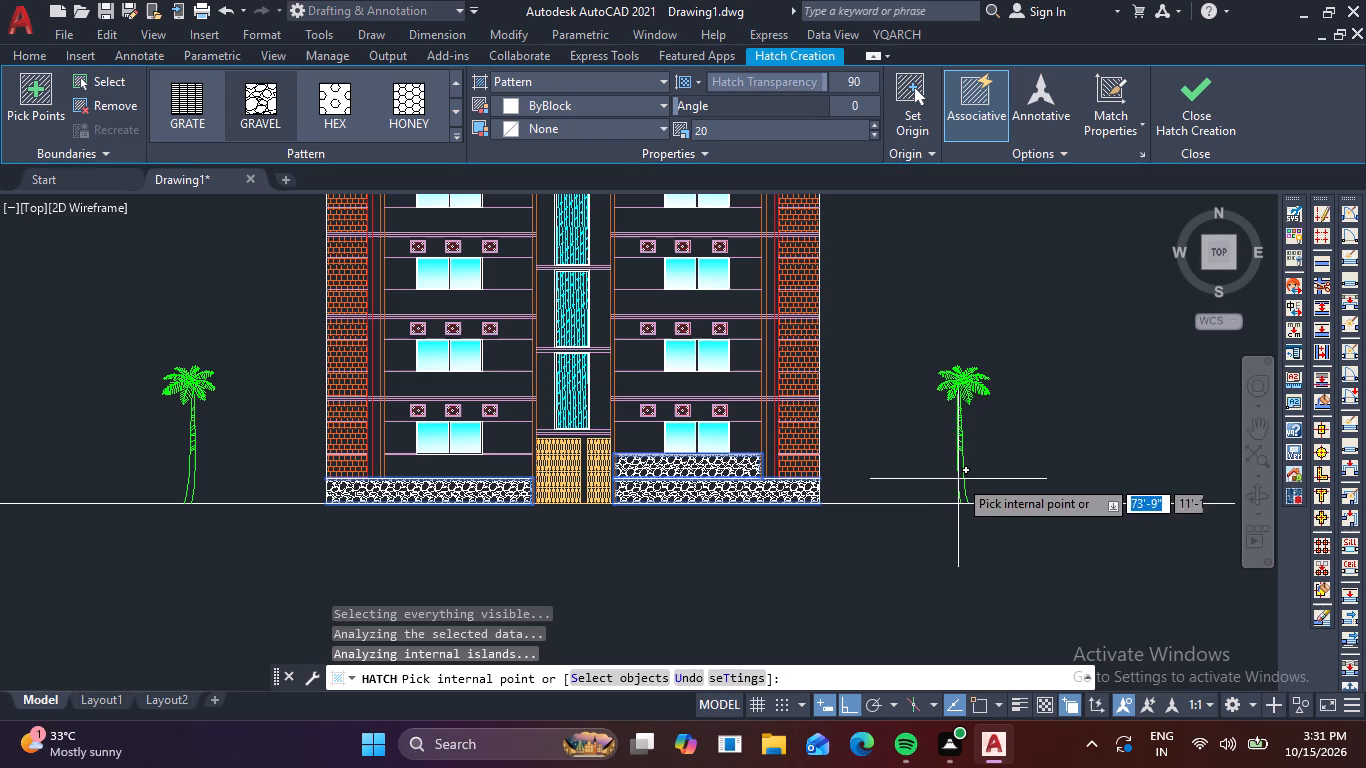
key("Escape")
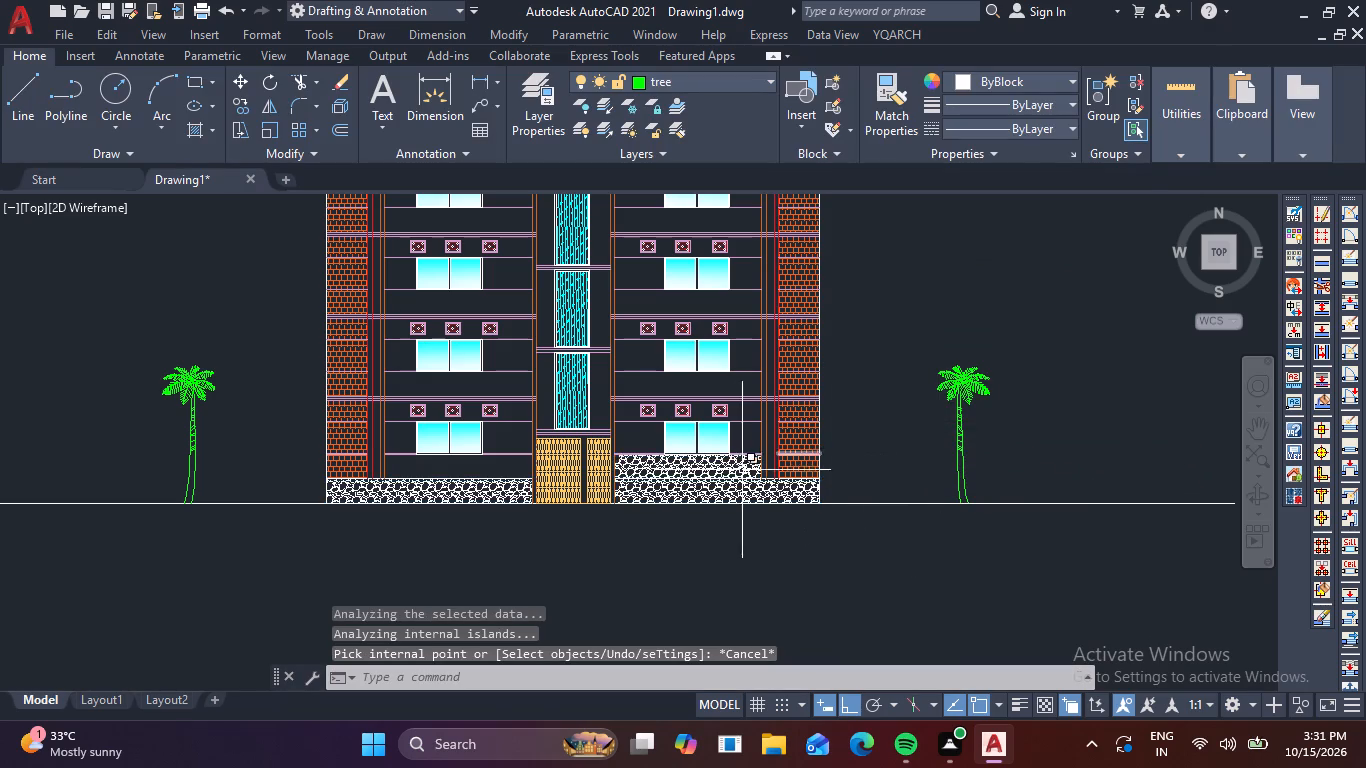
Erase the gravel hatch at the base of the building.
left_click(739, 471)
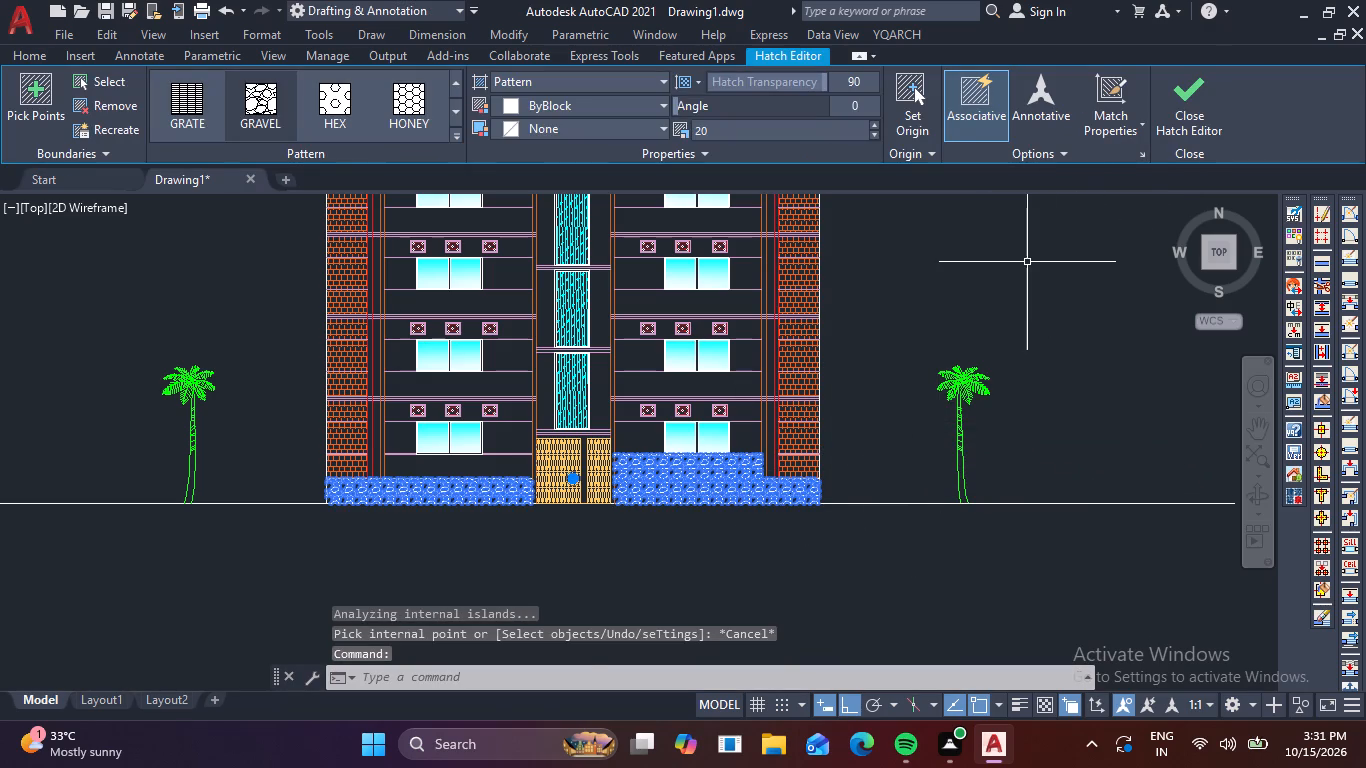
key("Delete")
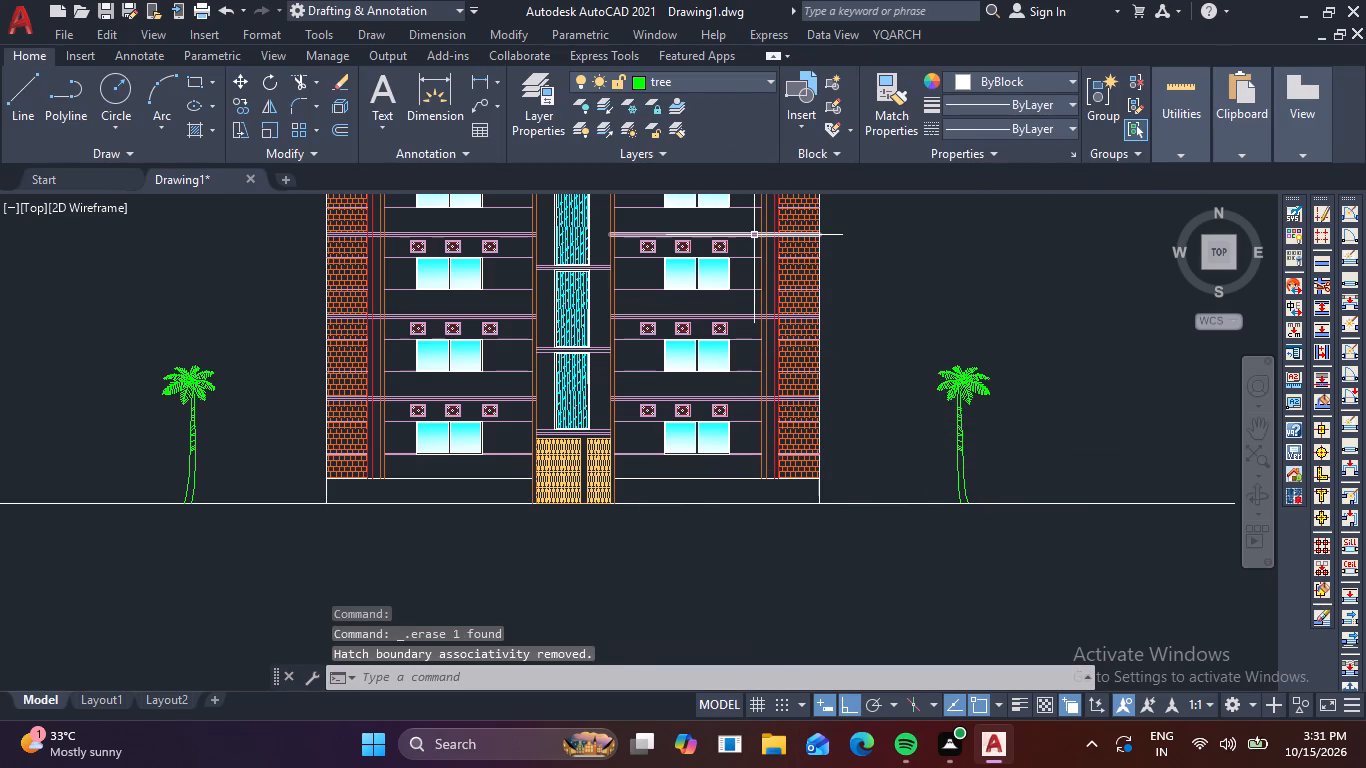
Hatch the plinth strips on both sides of the entrance with the GRAVEL pattern at scale 30.
type("h")
key("space")
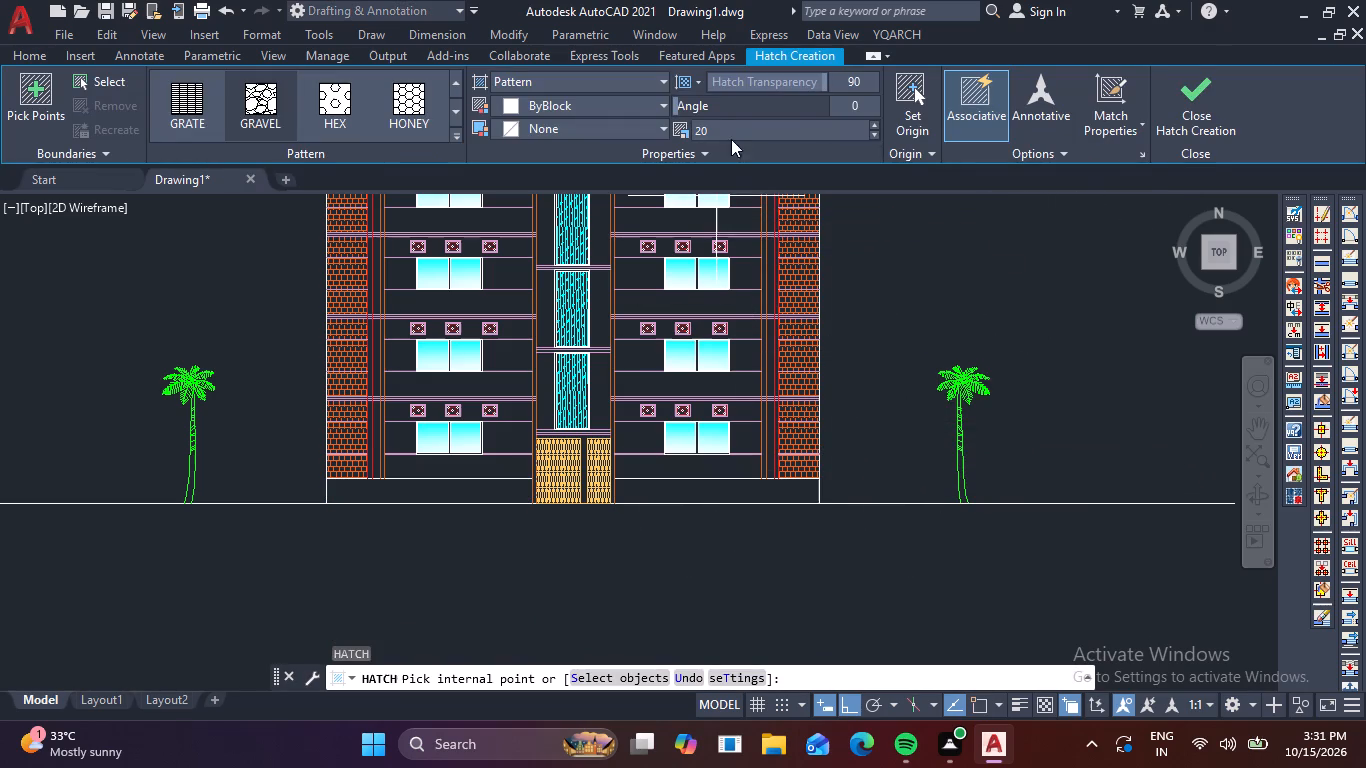
left_click(732, 129)
type("30")
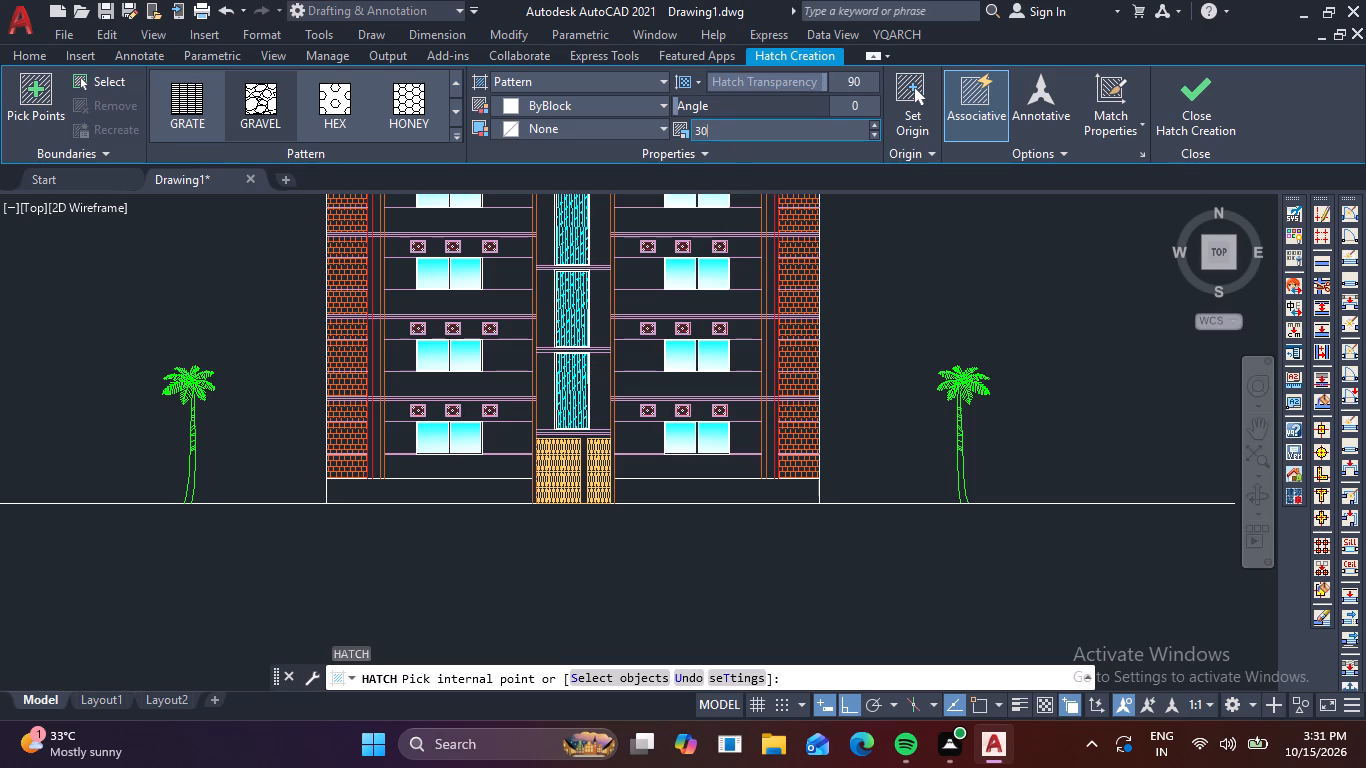
key("Return")
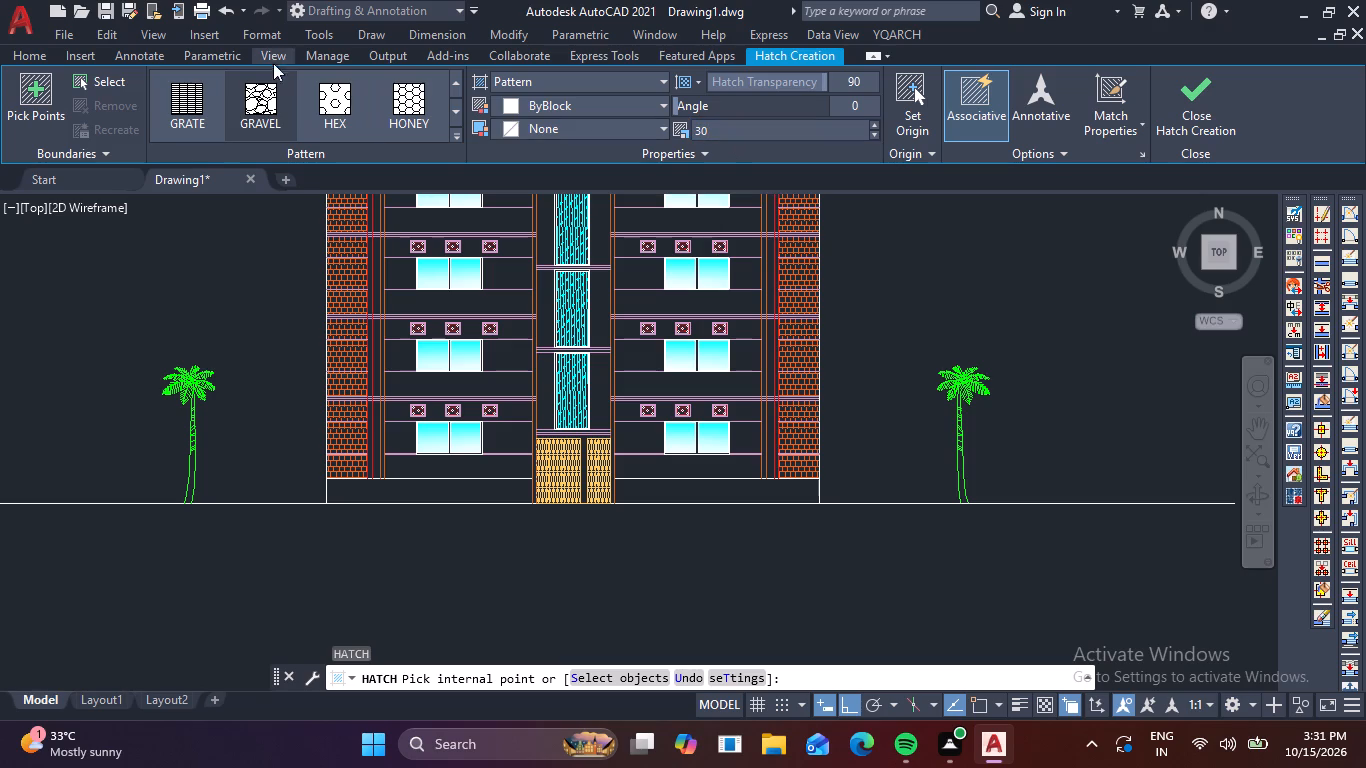
left_click(270, 88)
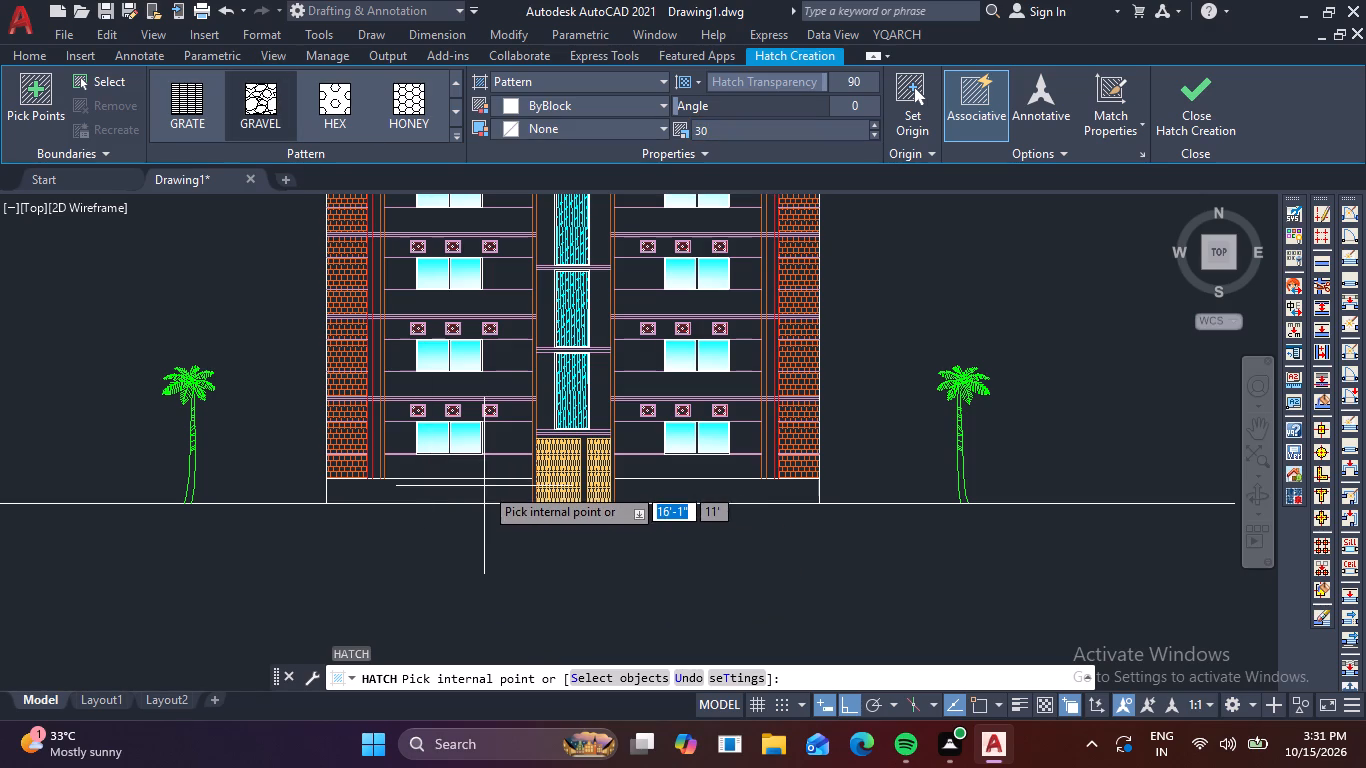
left_click(484, 487)
left_click(707, 494)
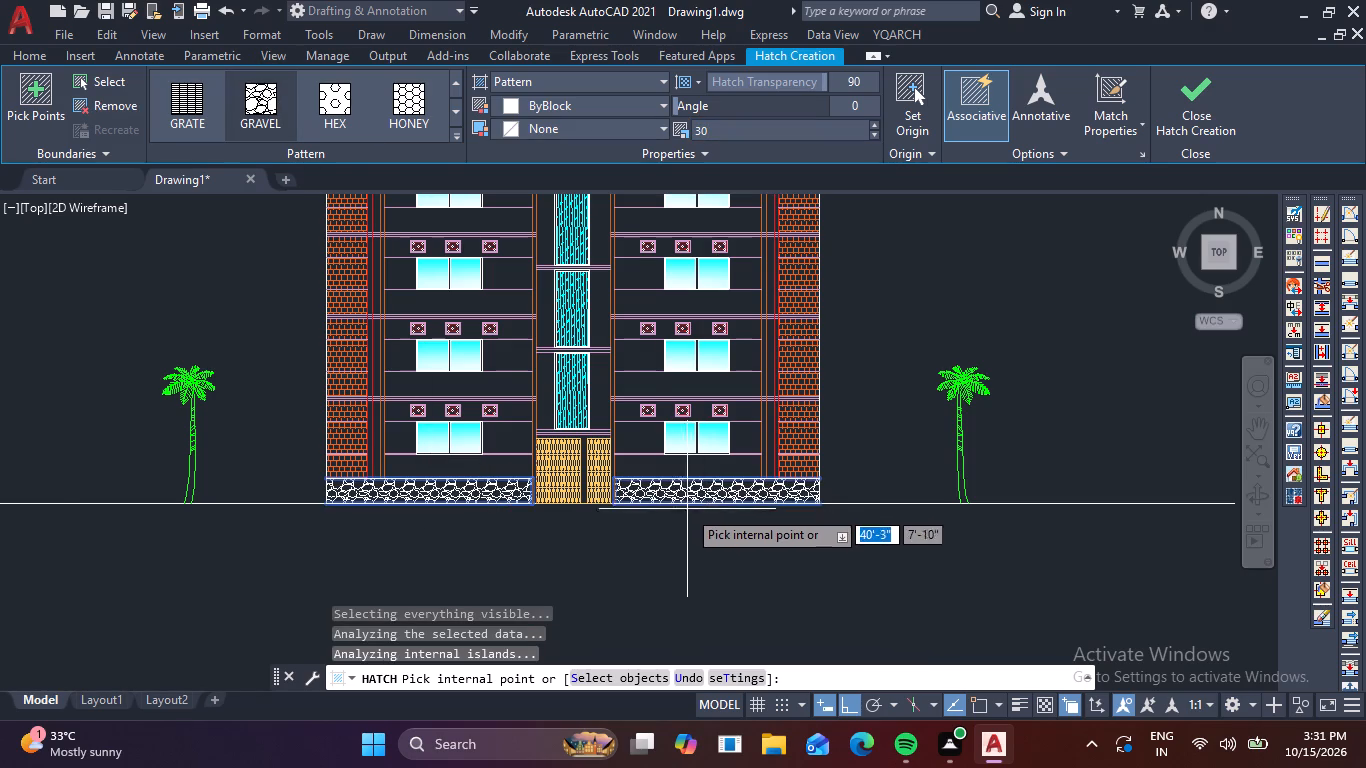
Set the plinth gravel hatch's scale to 40 and finish the hatch.
scroll(690, 506, "up", 4)
scroll(679, 513, "down", 4)
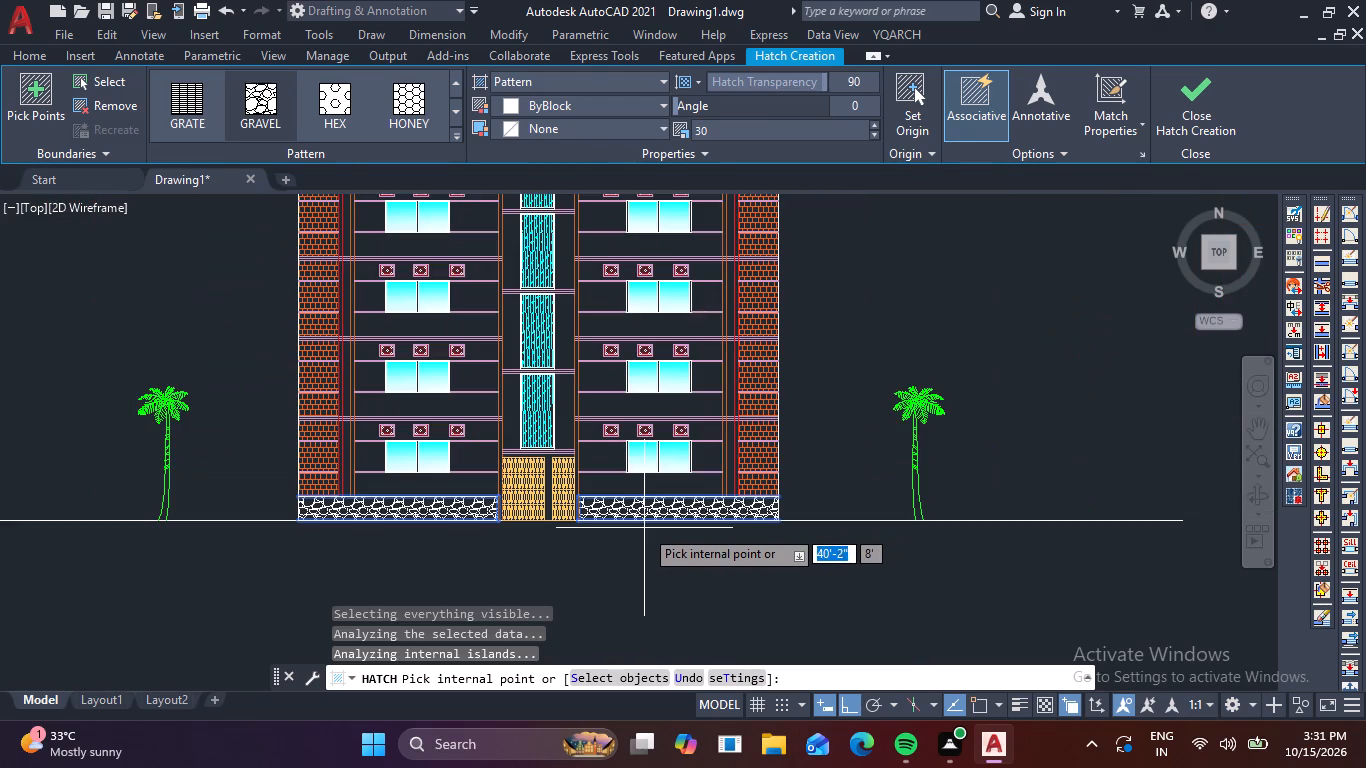
middle_click_drag(646, 528, 630, 618)
left_click(778, 136)
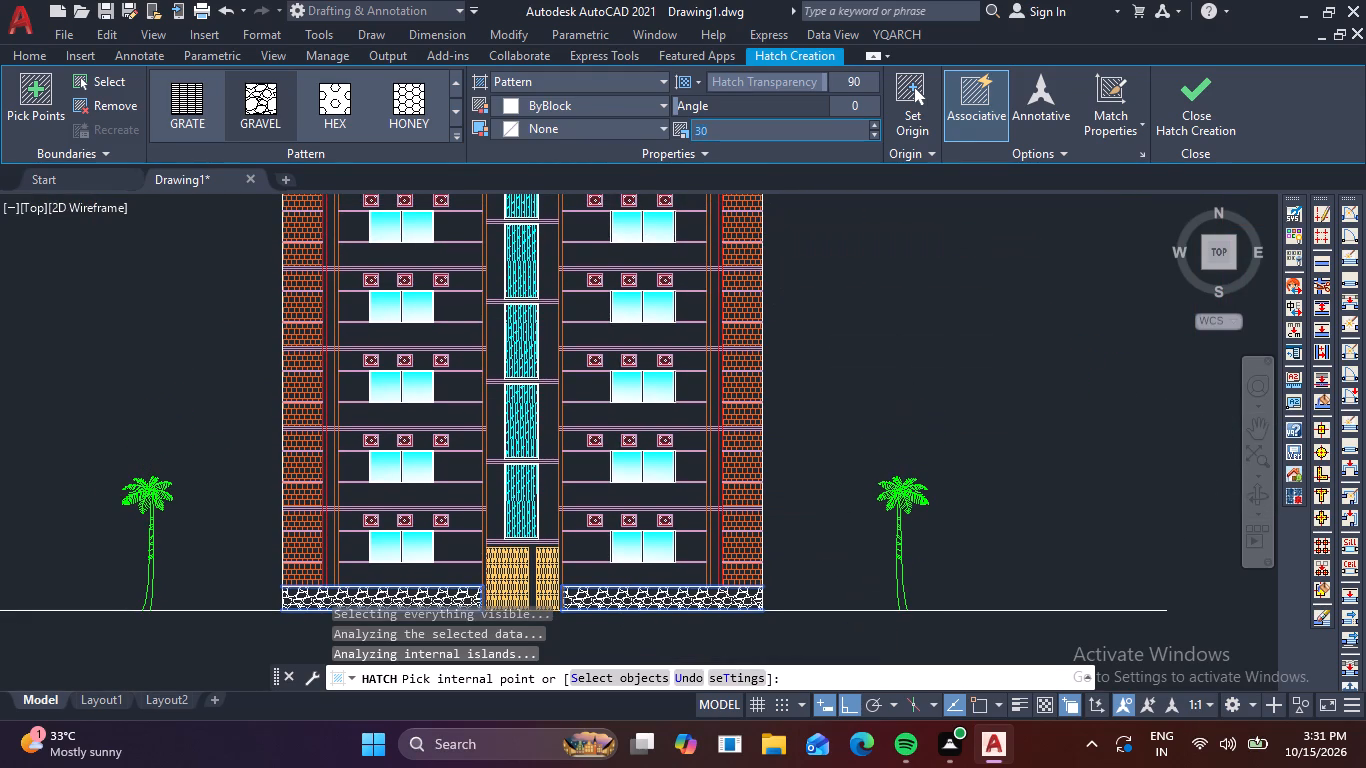
key("4")
key("0")
key("Return")
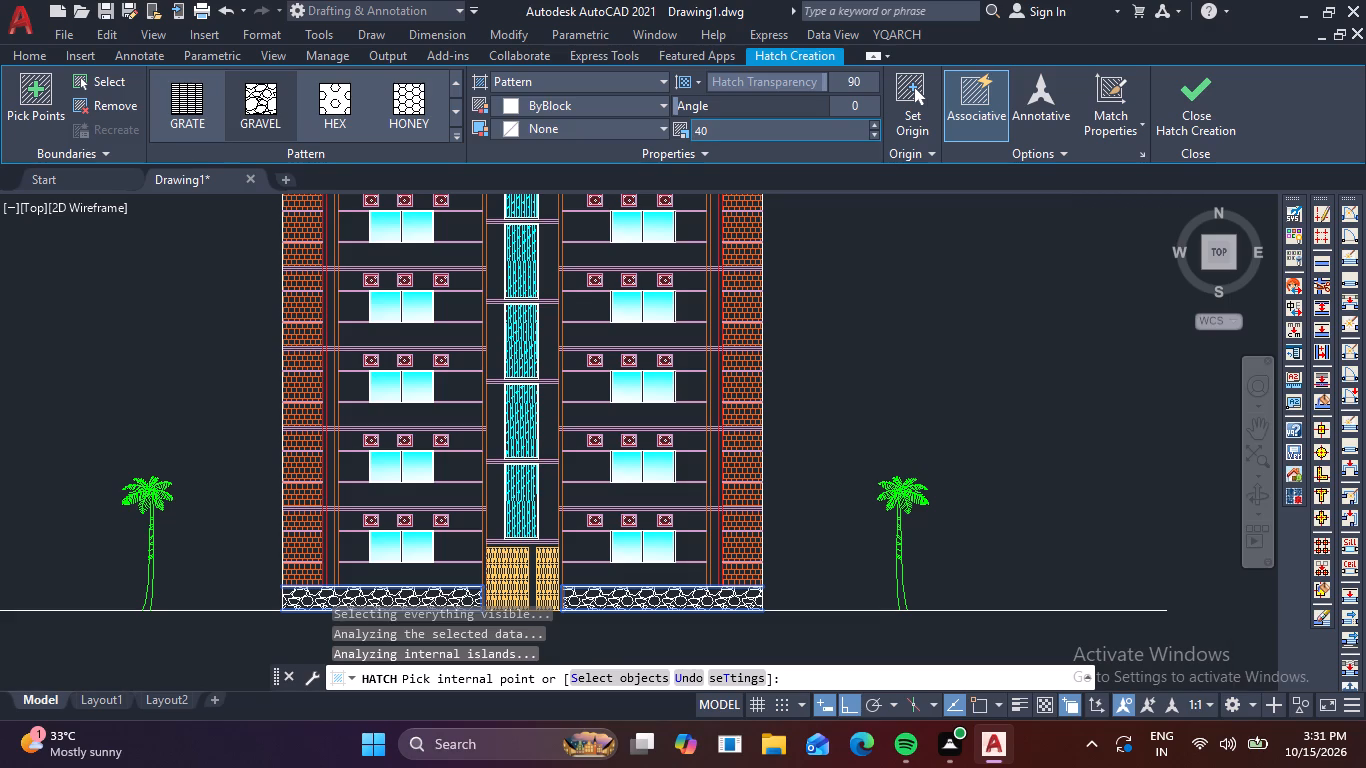
left_click(1222, 104)
scroll(908, 322, "down", 2)
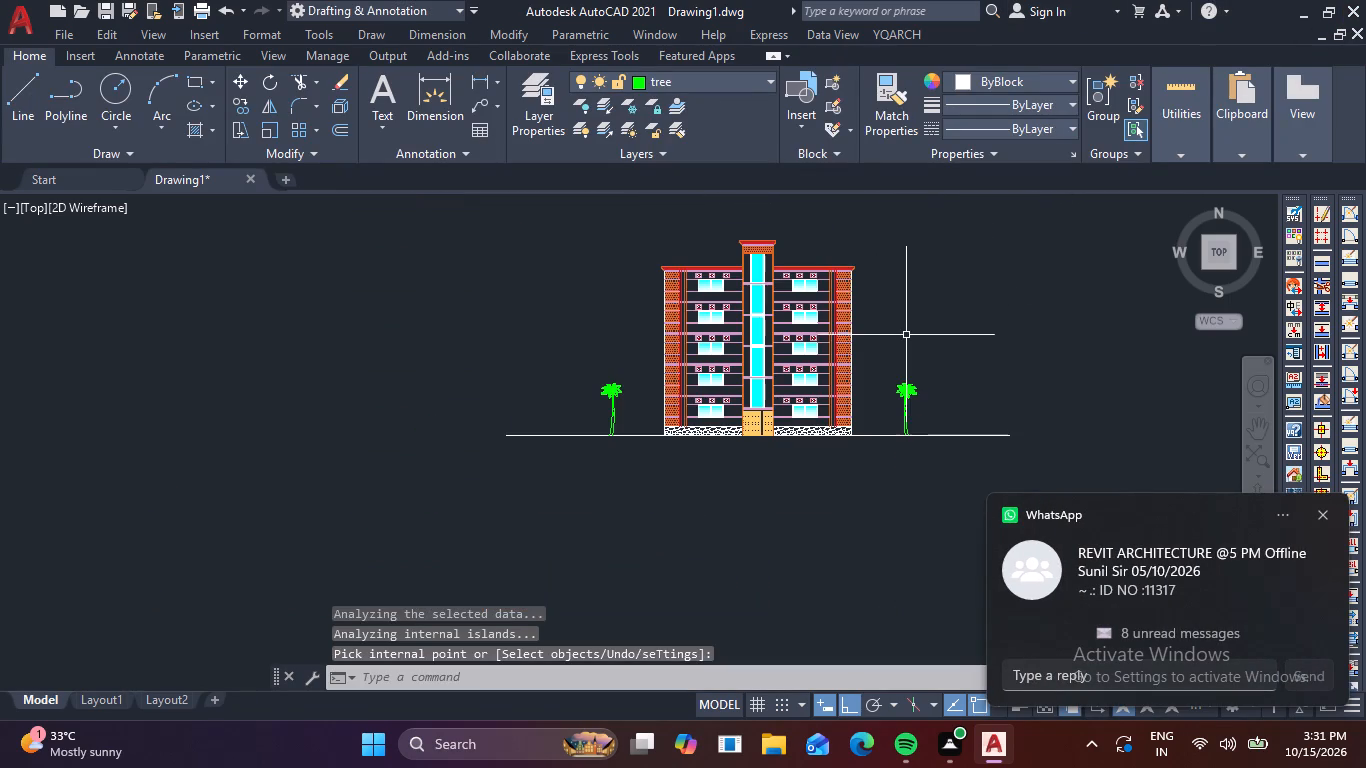
middle_click_drag(905, 340, 763, 379)
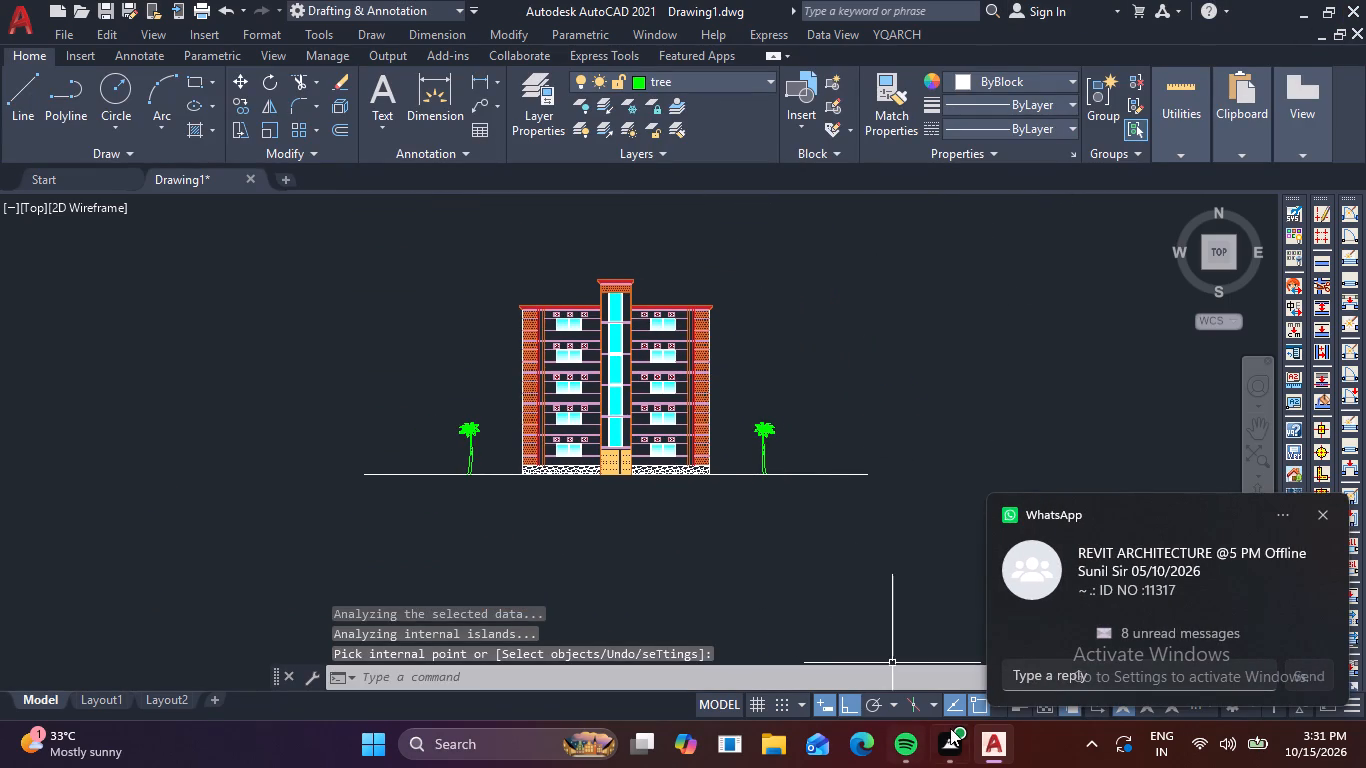
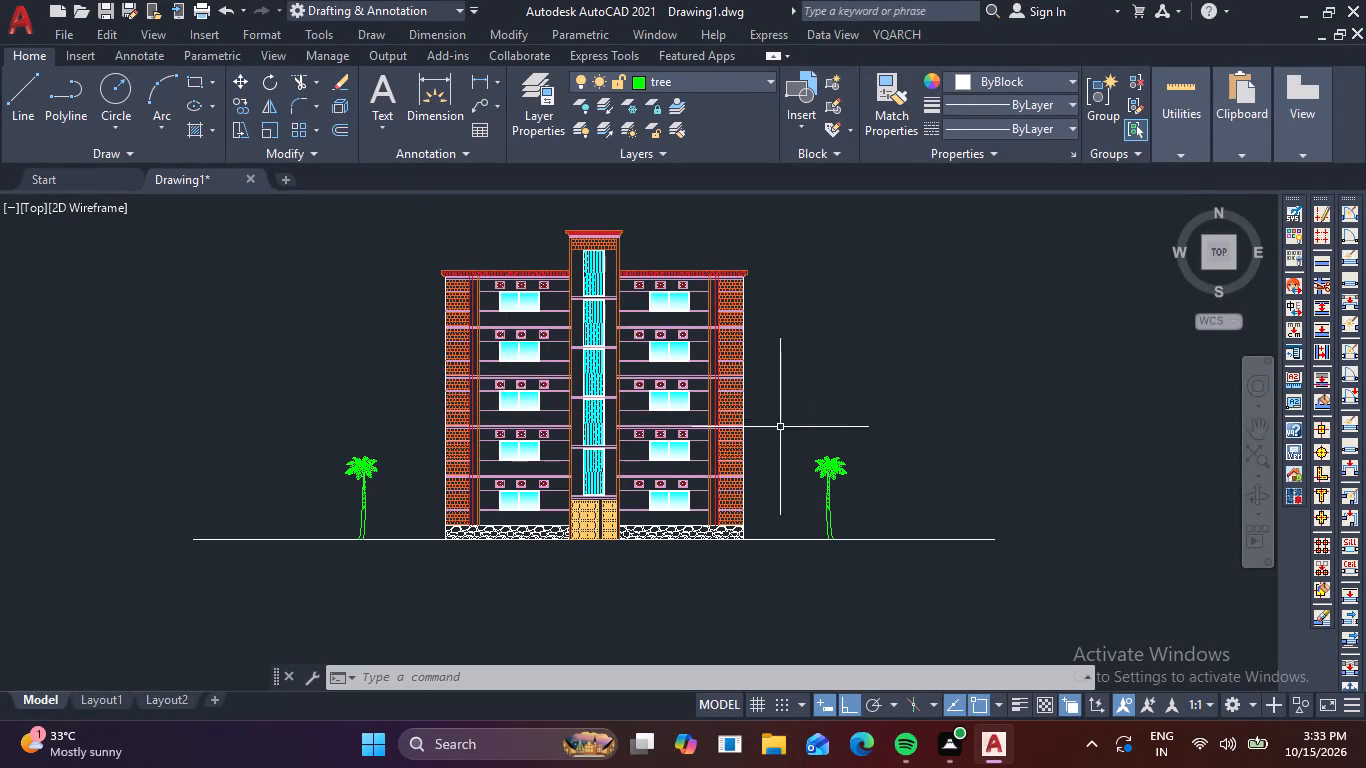
Save the elevation drawing in the Documents folder under the file name shah.
scroll(607, 416, "up", 1)
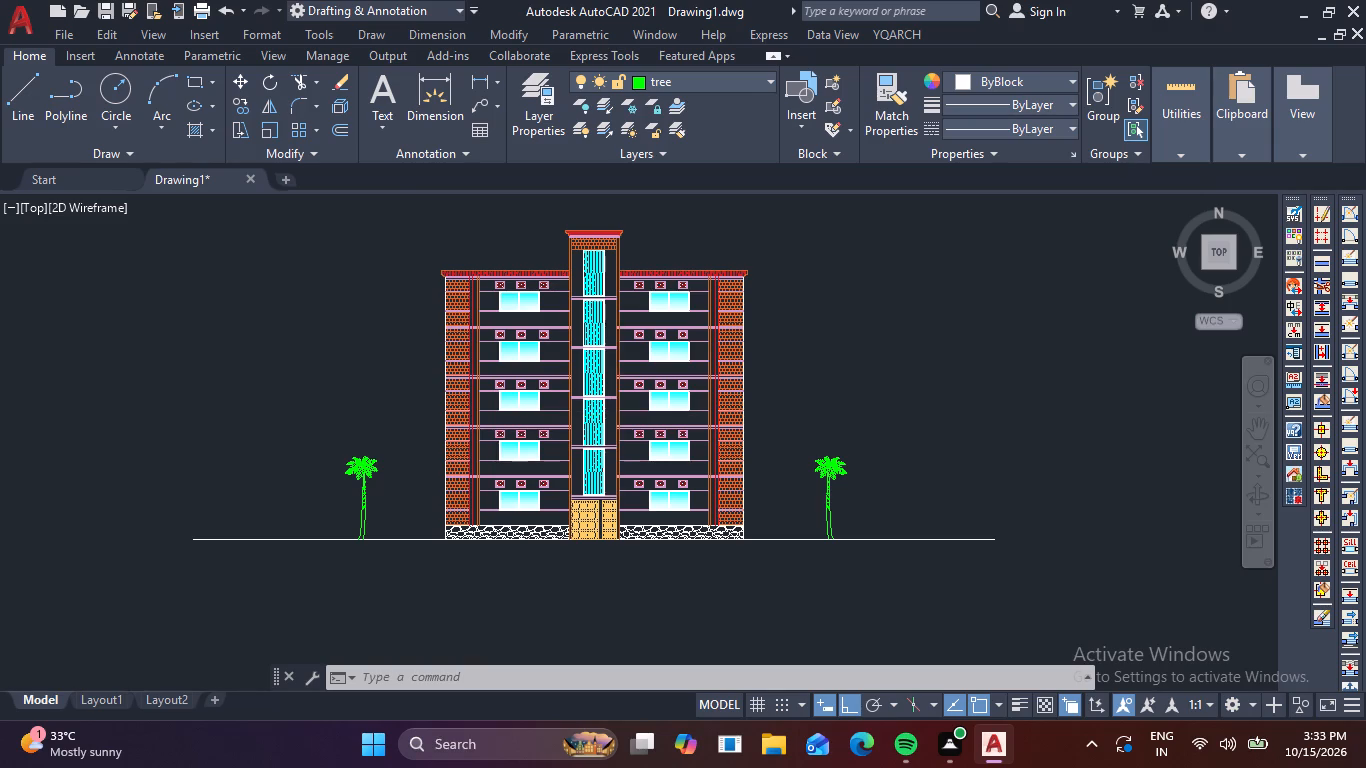
scroll(607, 420, "down", 1)
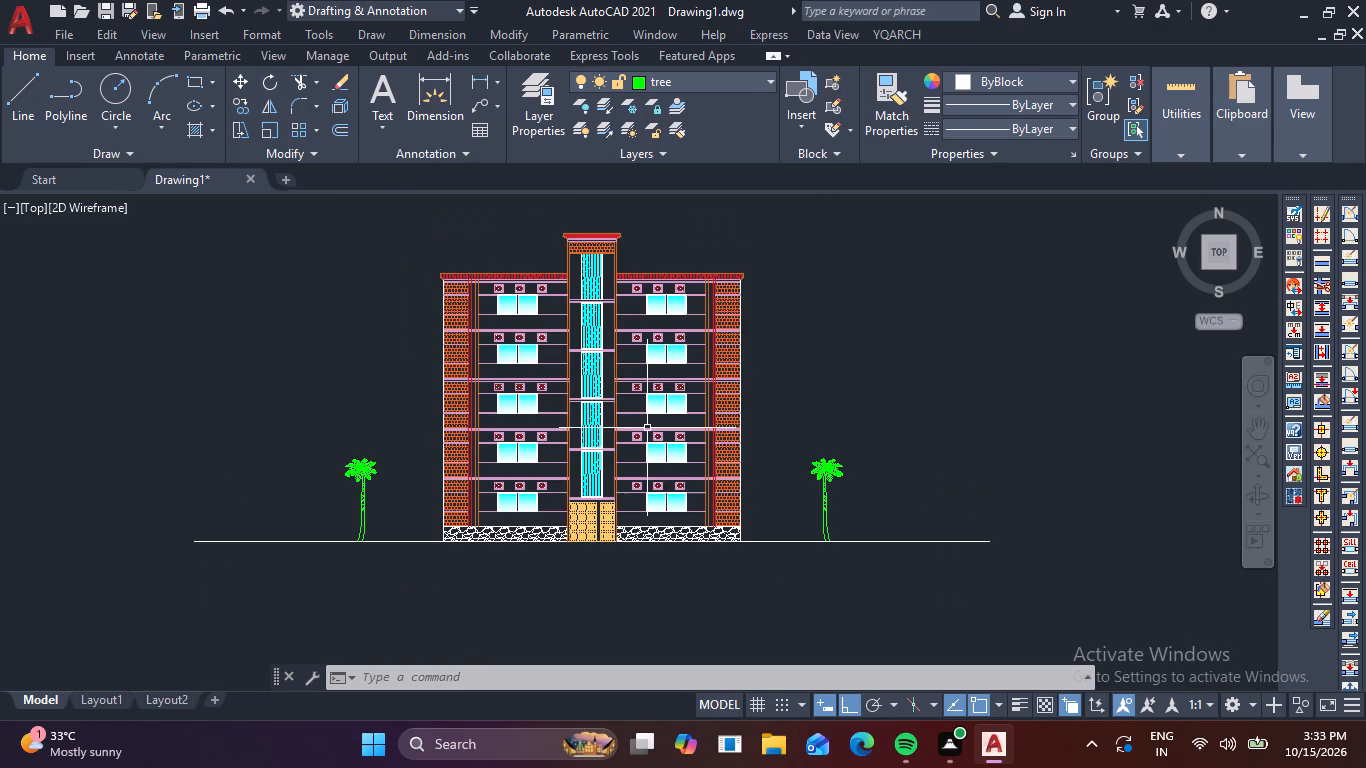
key("ctrl+s")
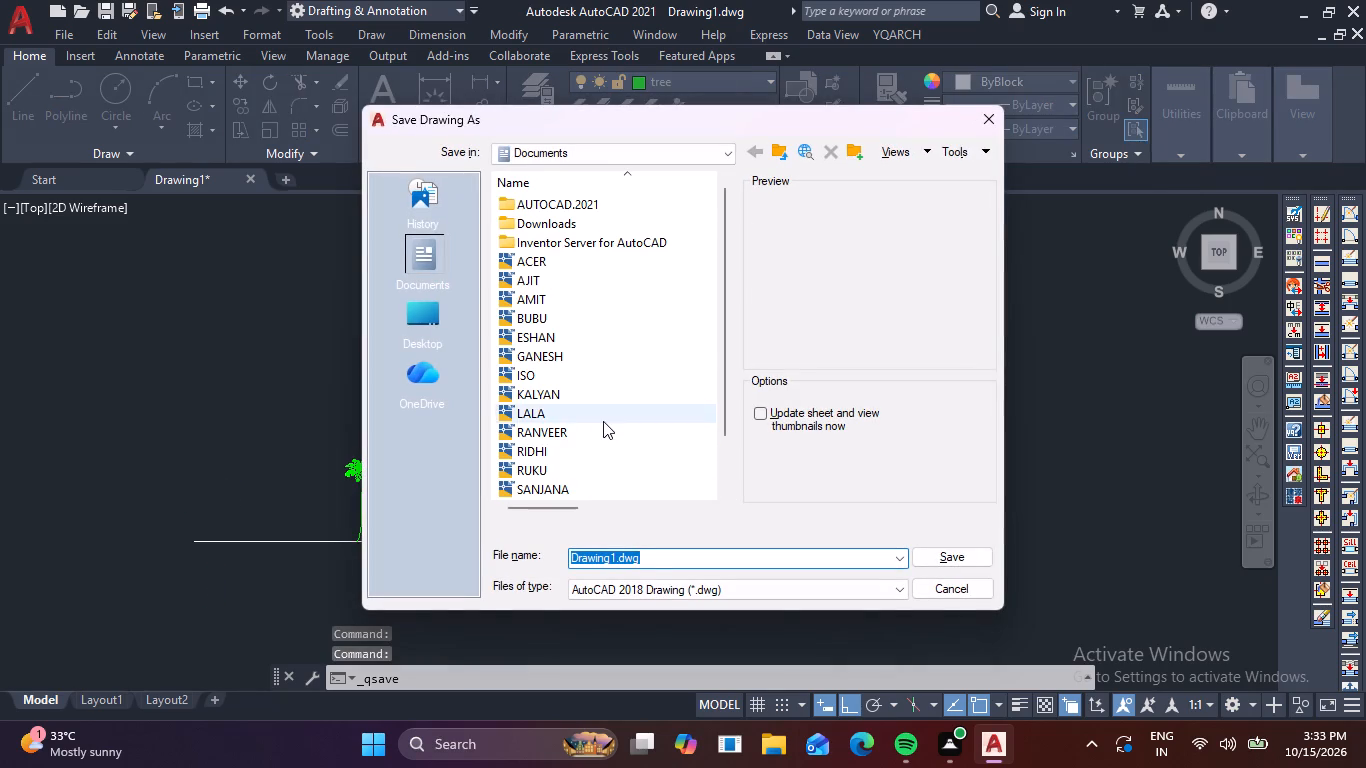
key("BackSpace")
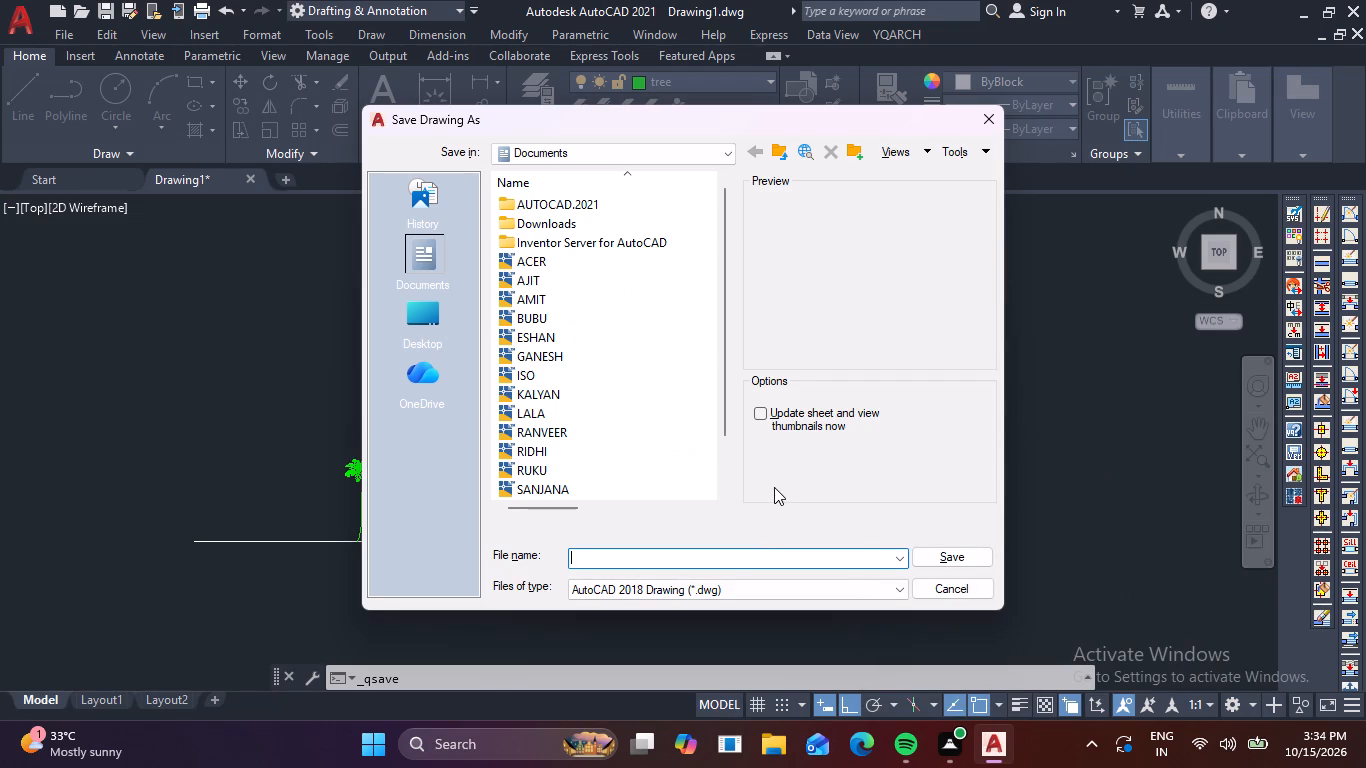
type("sa")
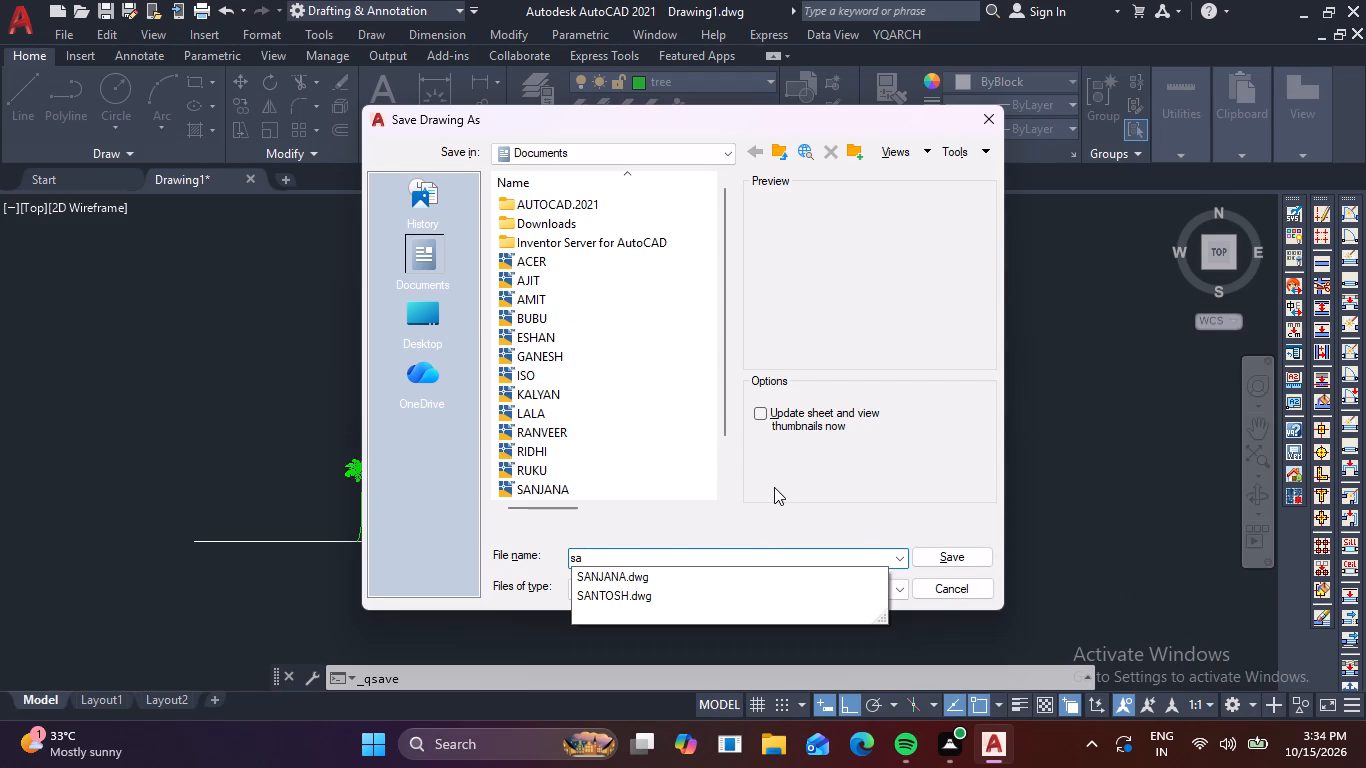
key("BackSpace")
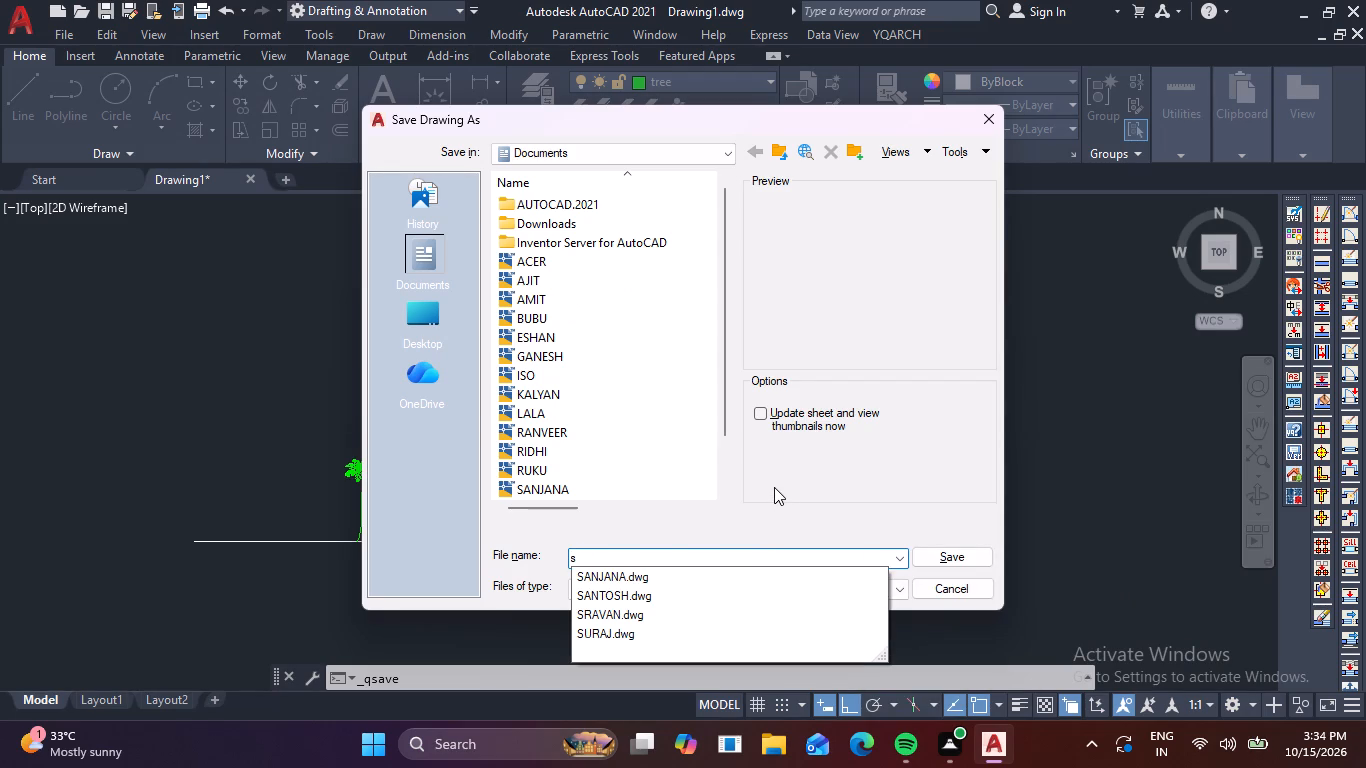
type("ha")
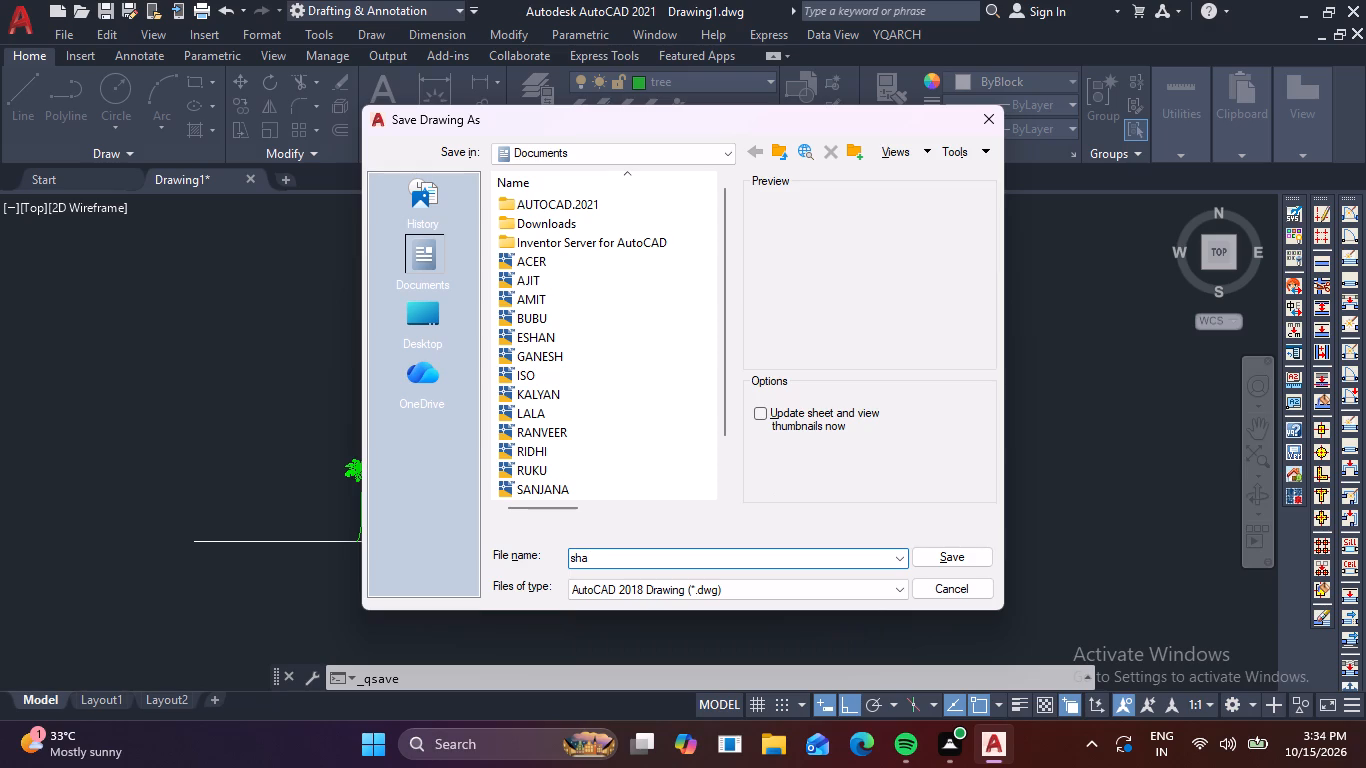
key("h")
left_click(955, 554)
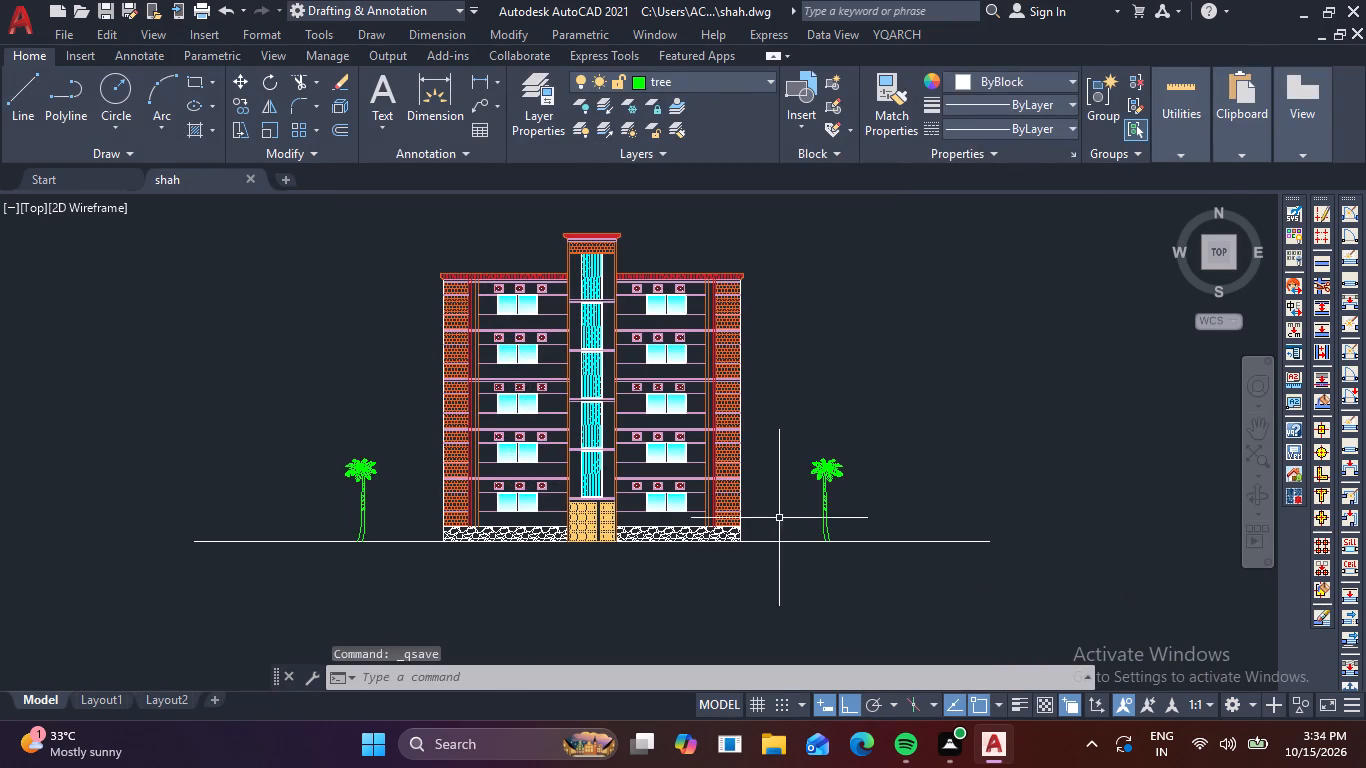
Set up the plot from the previous plot settings, window the building with both palm trees, and preview the sheet.
key("ctrl+p")
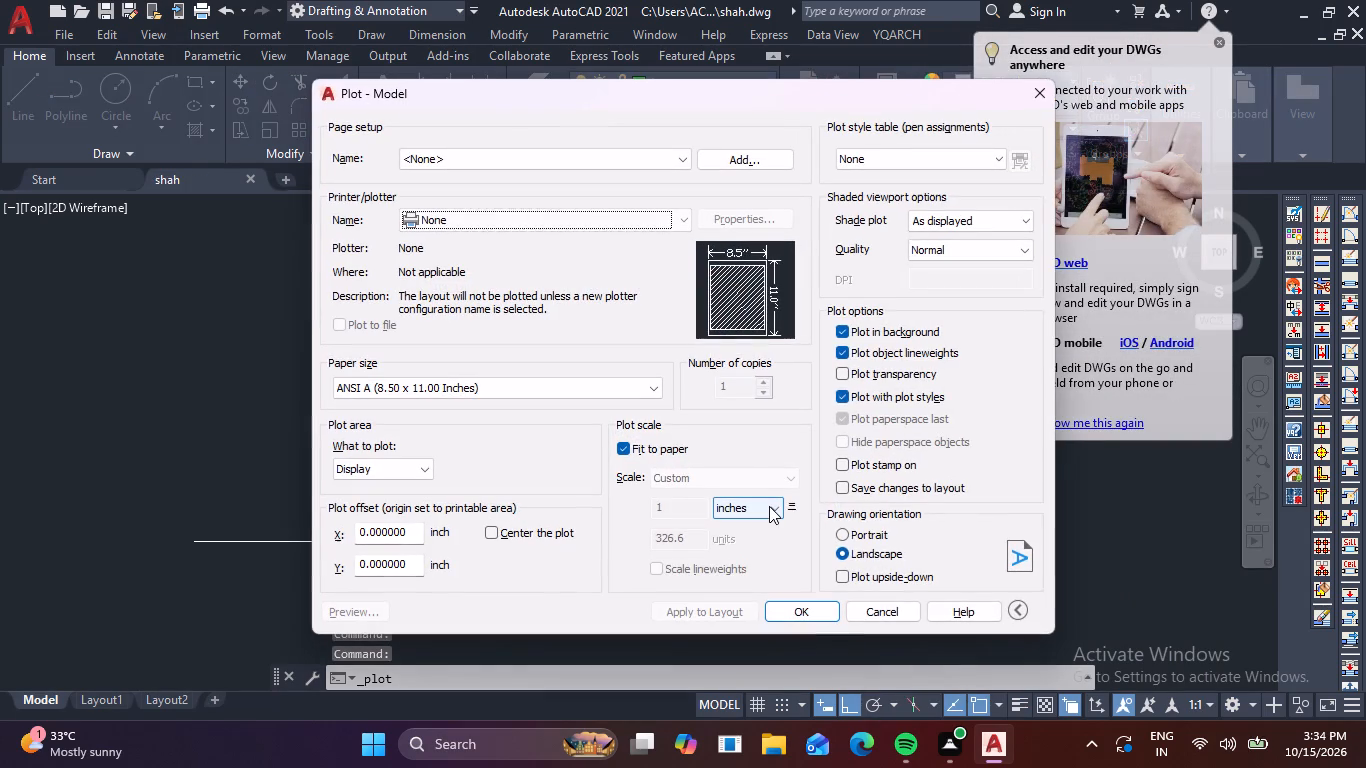
left_click(681, 157)
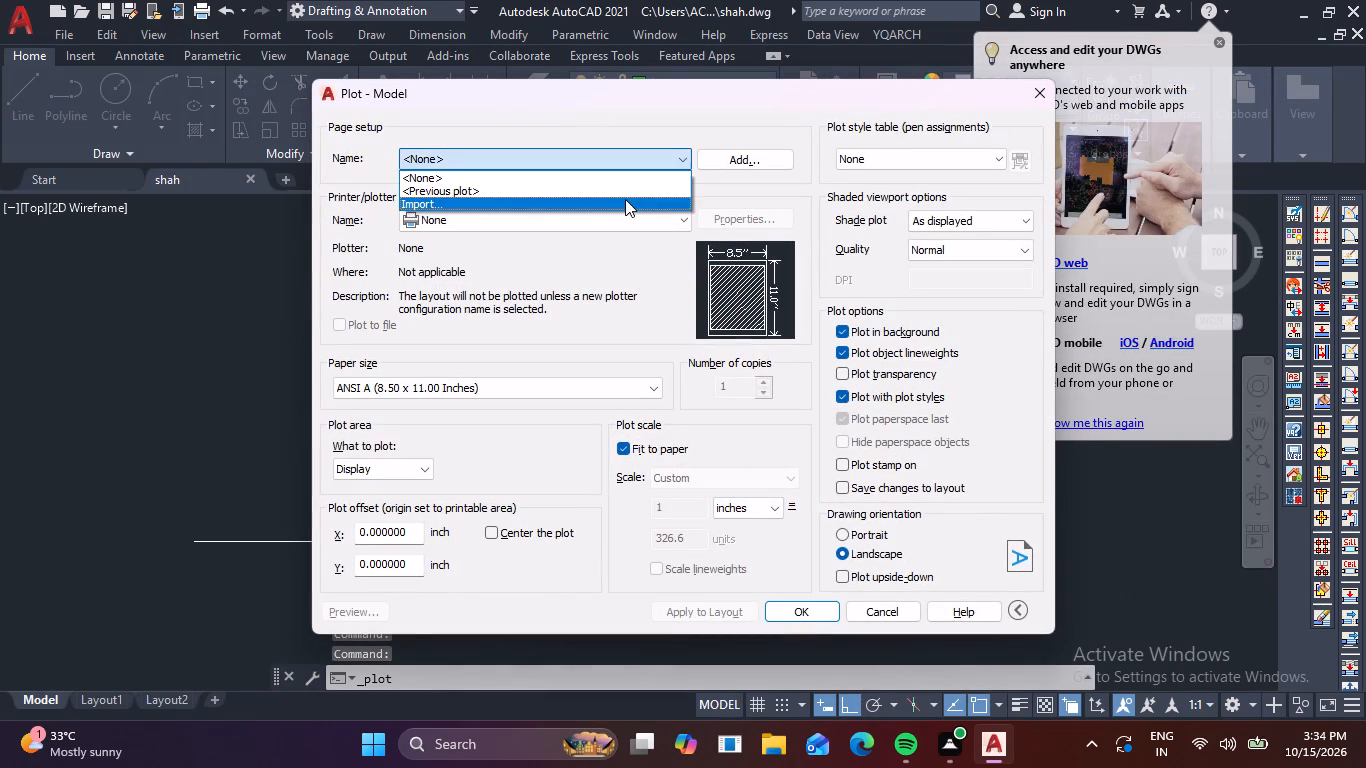
left_click(631, 191)
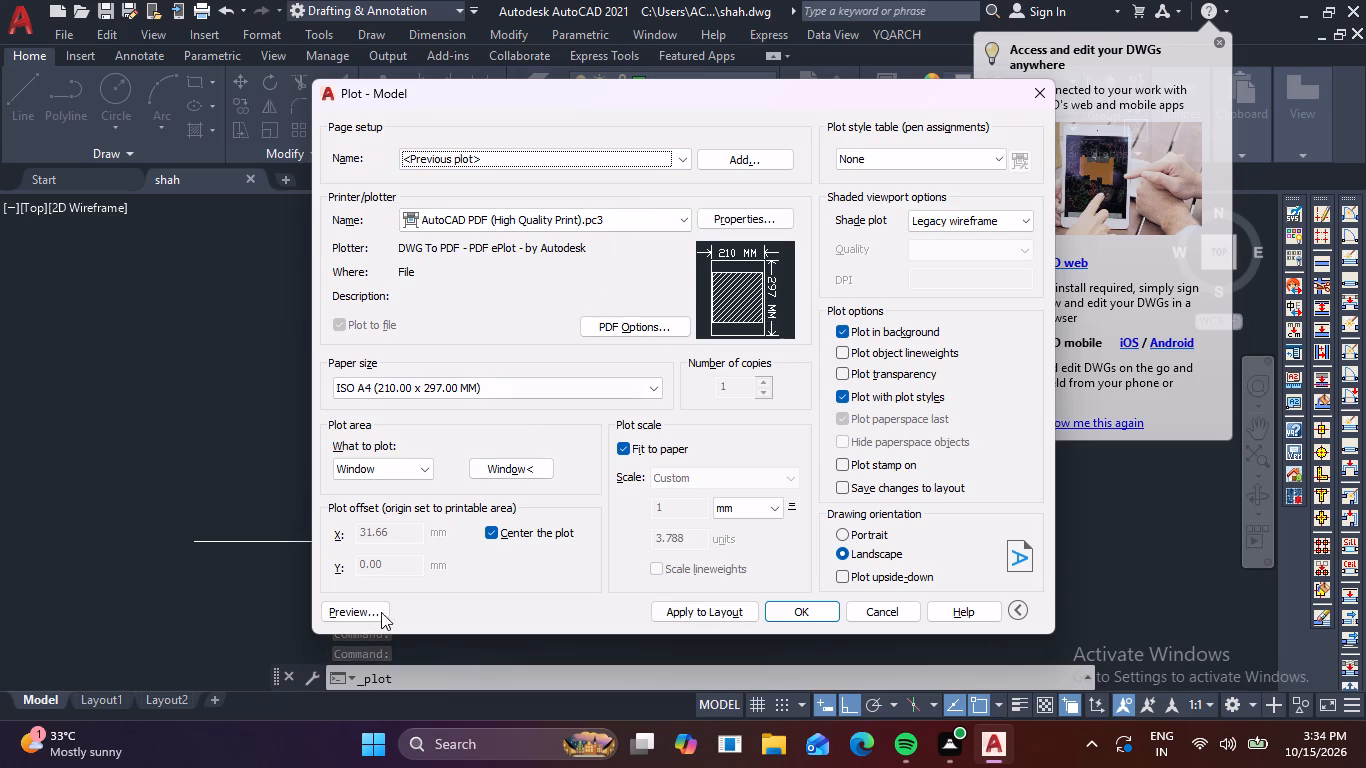
left_click(509, 468)
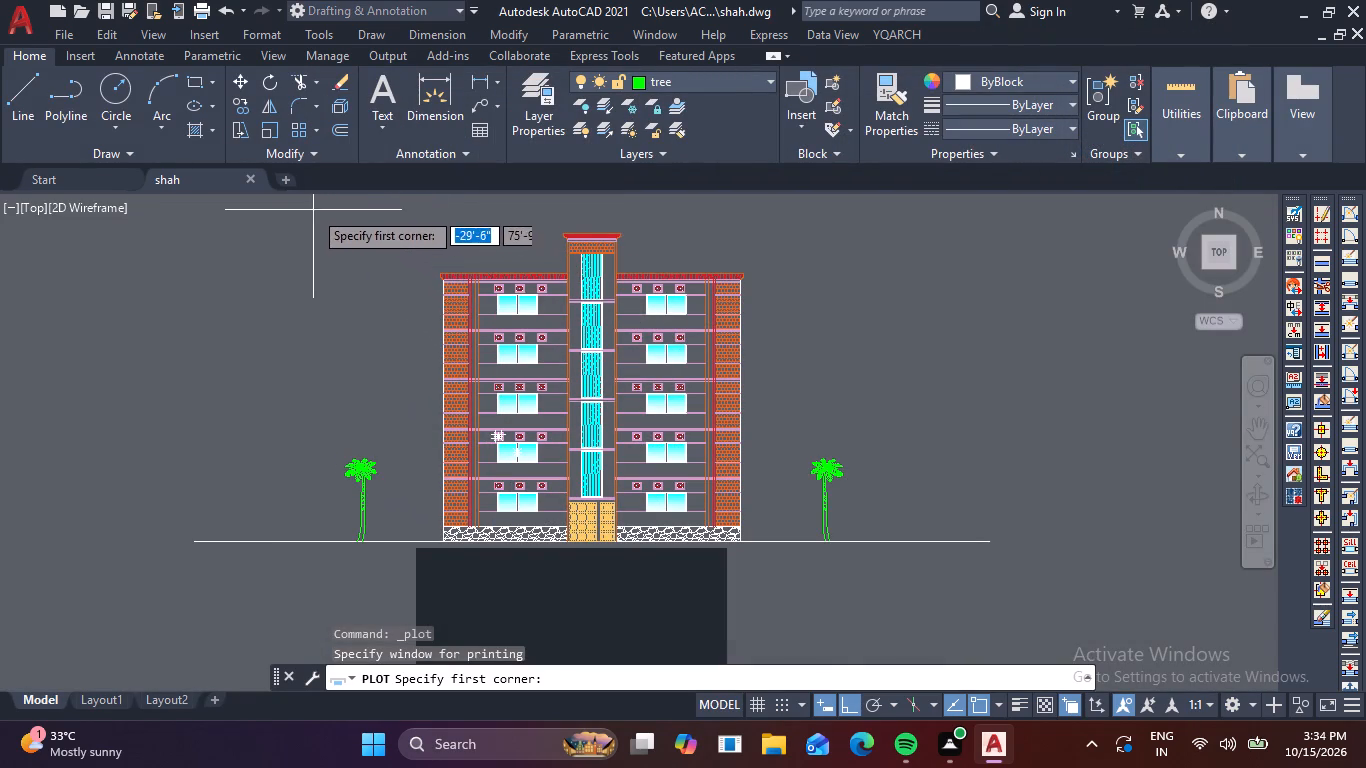
left_click(304, 200)
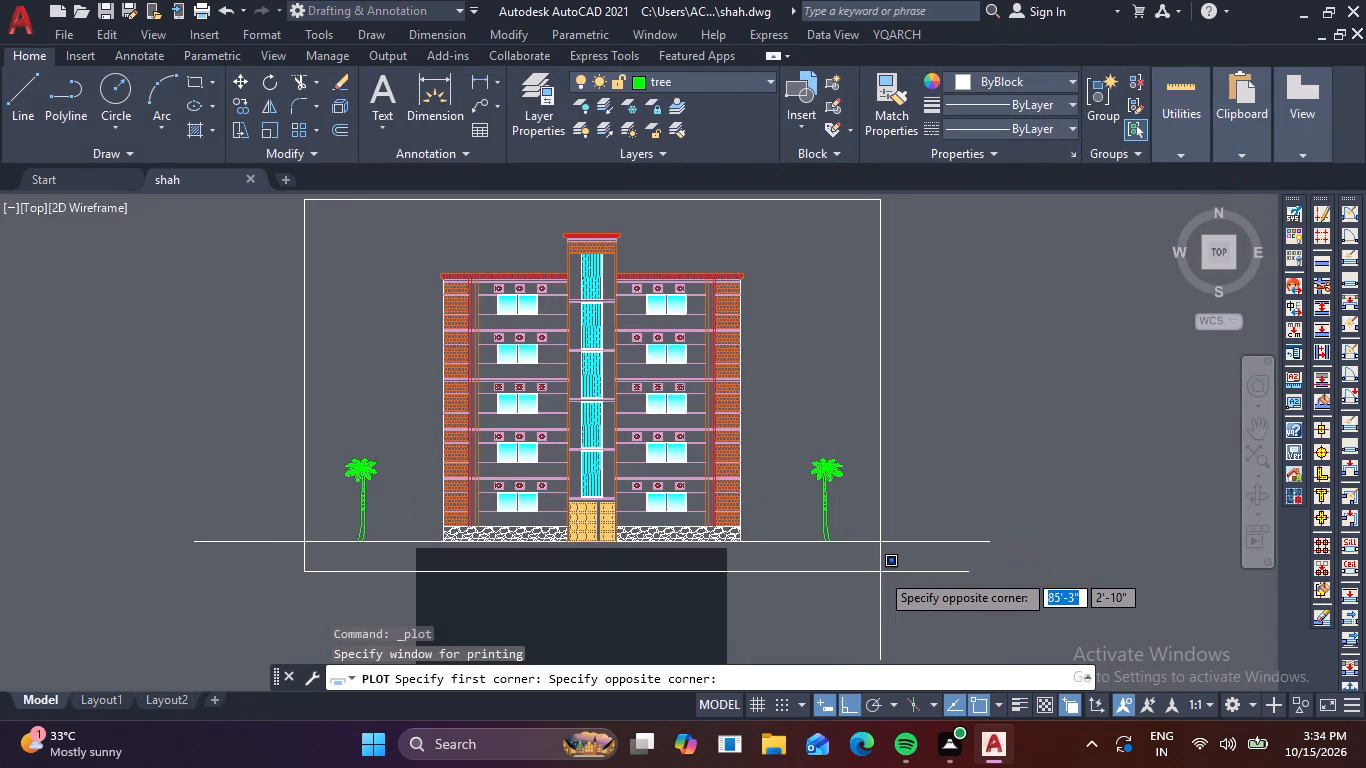
left_click(880, 572)
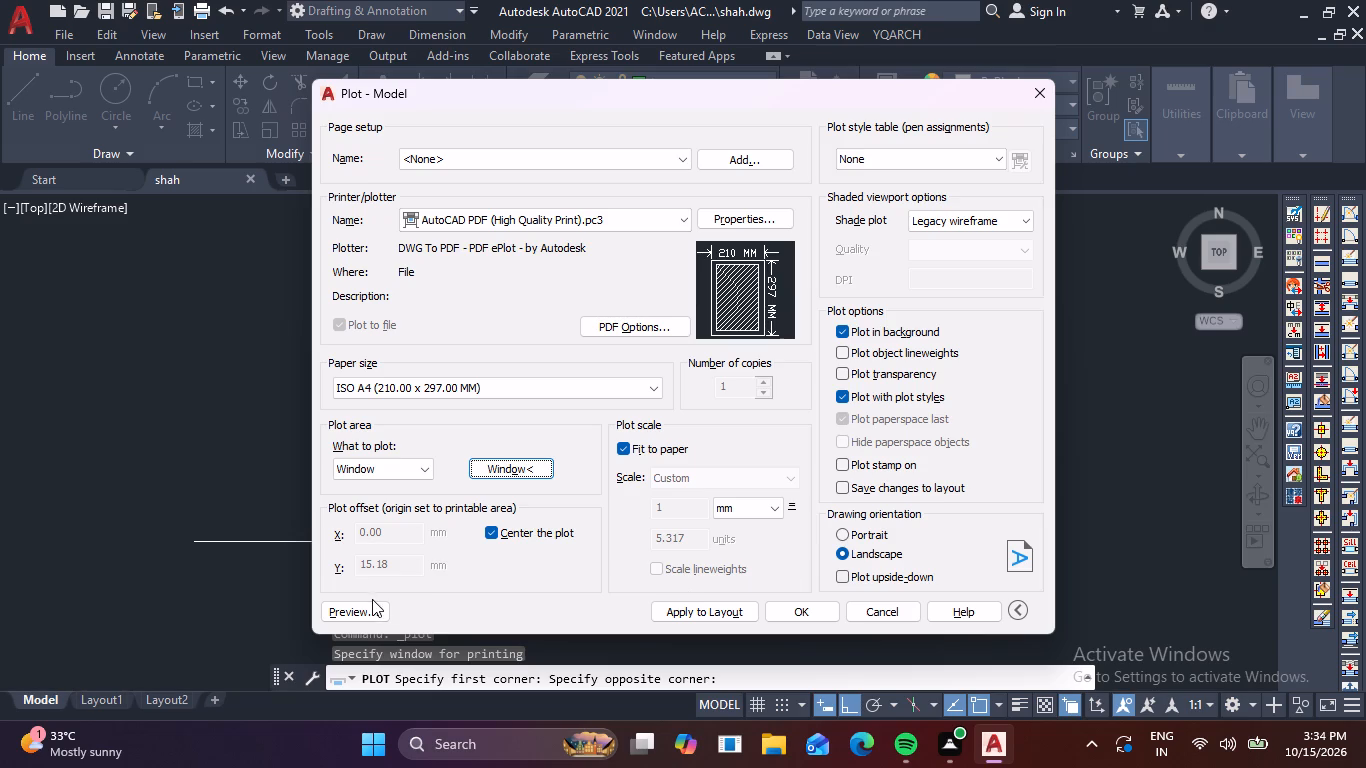
left_click(368, 611)
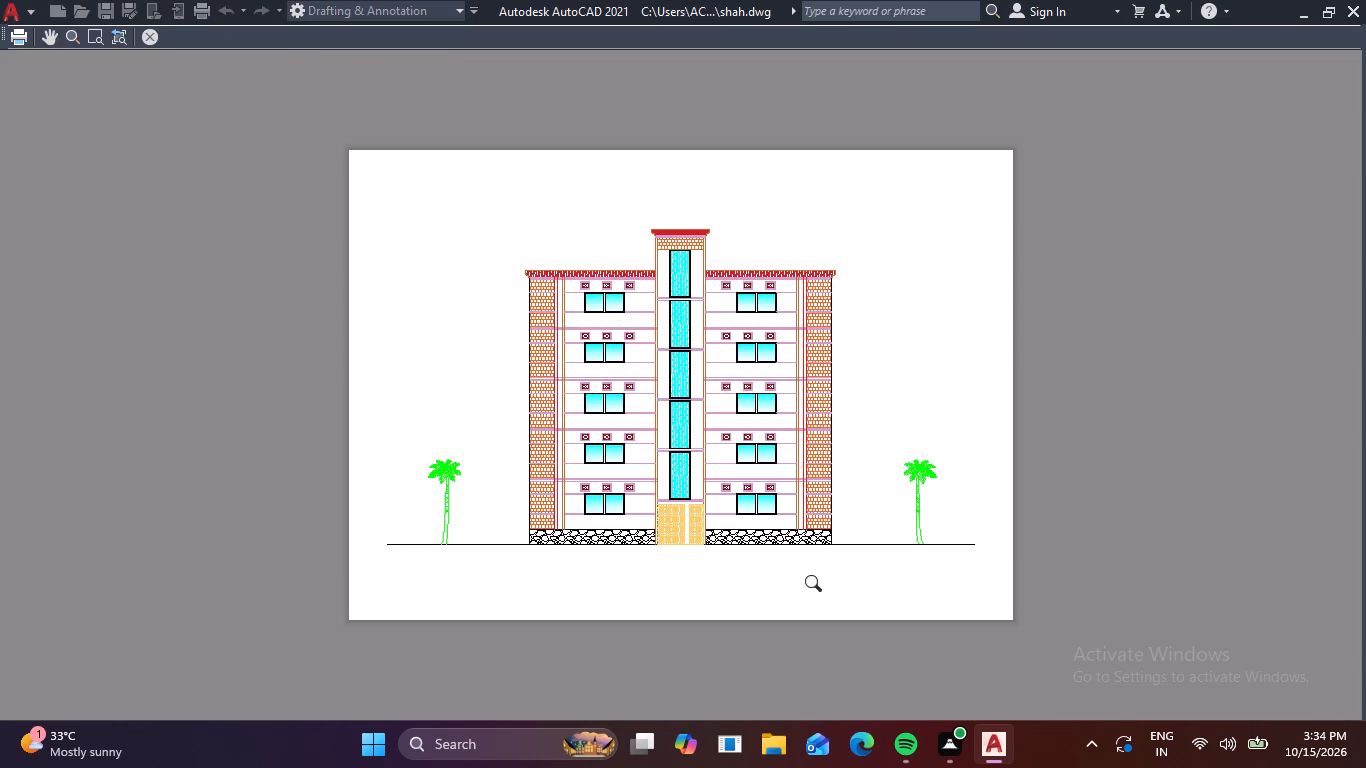
scroll(787, 514, "up", 1)
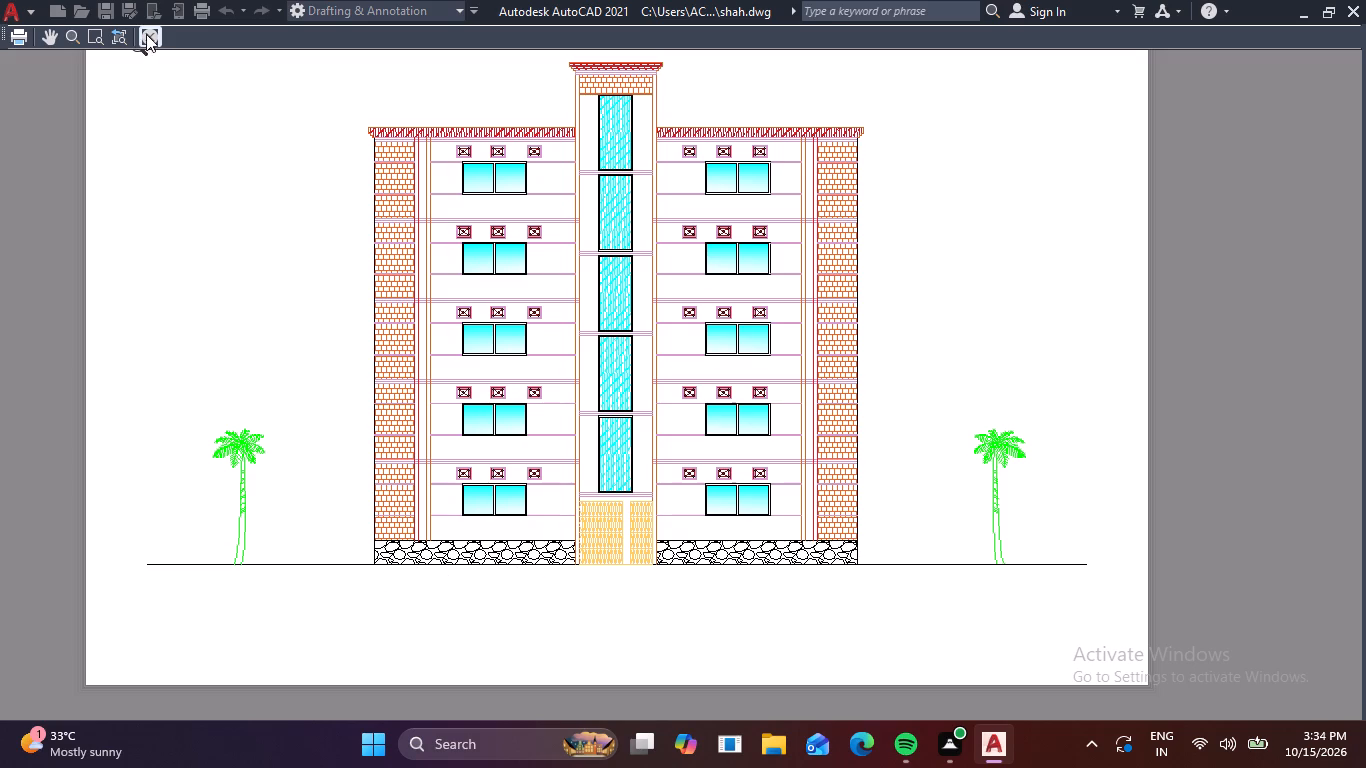
left_click(146, 34)
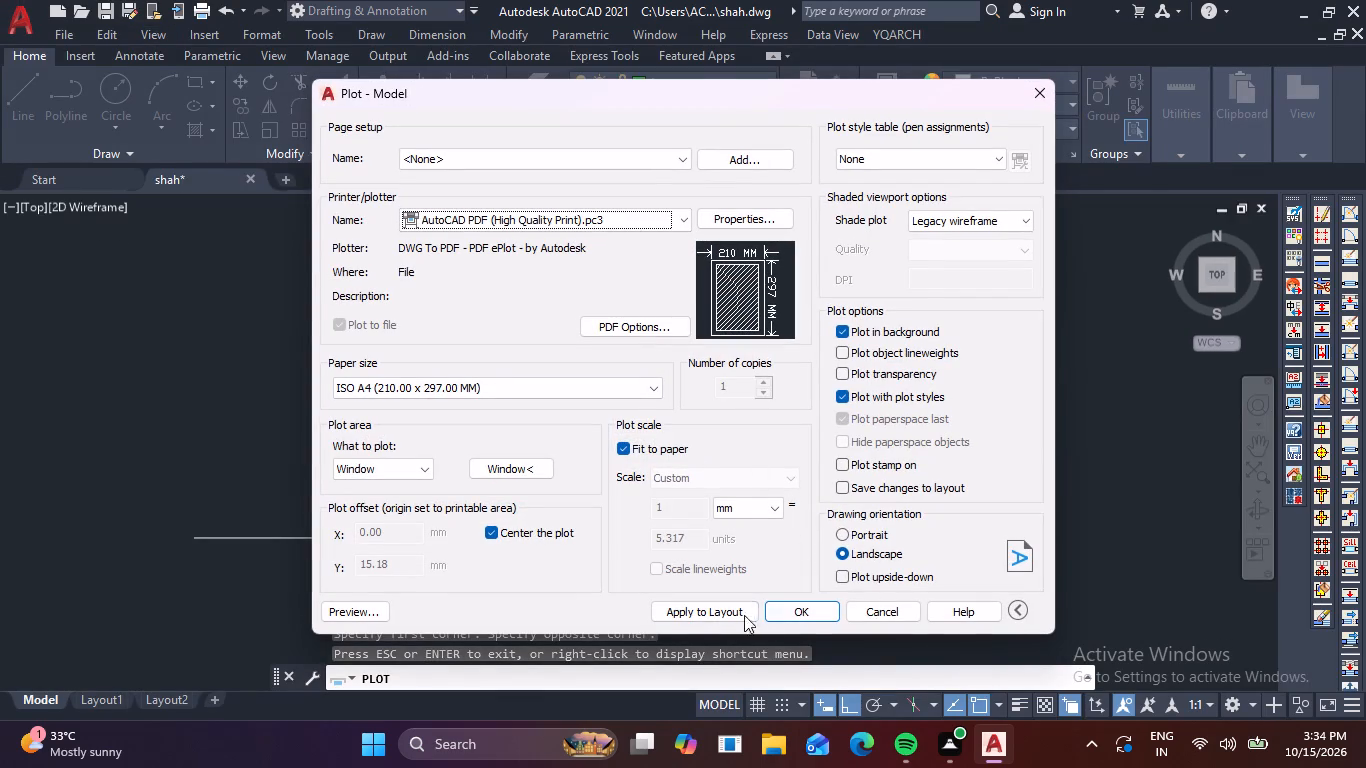
Apply the plot settings to the layout and plot the elevation to shah-Model.pdf in the Documents folder.
left_click(717, 608)
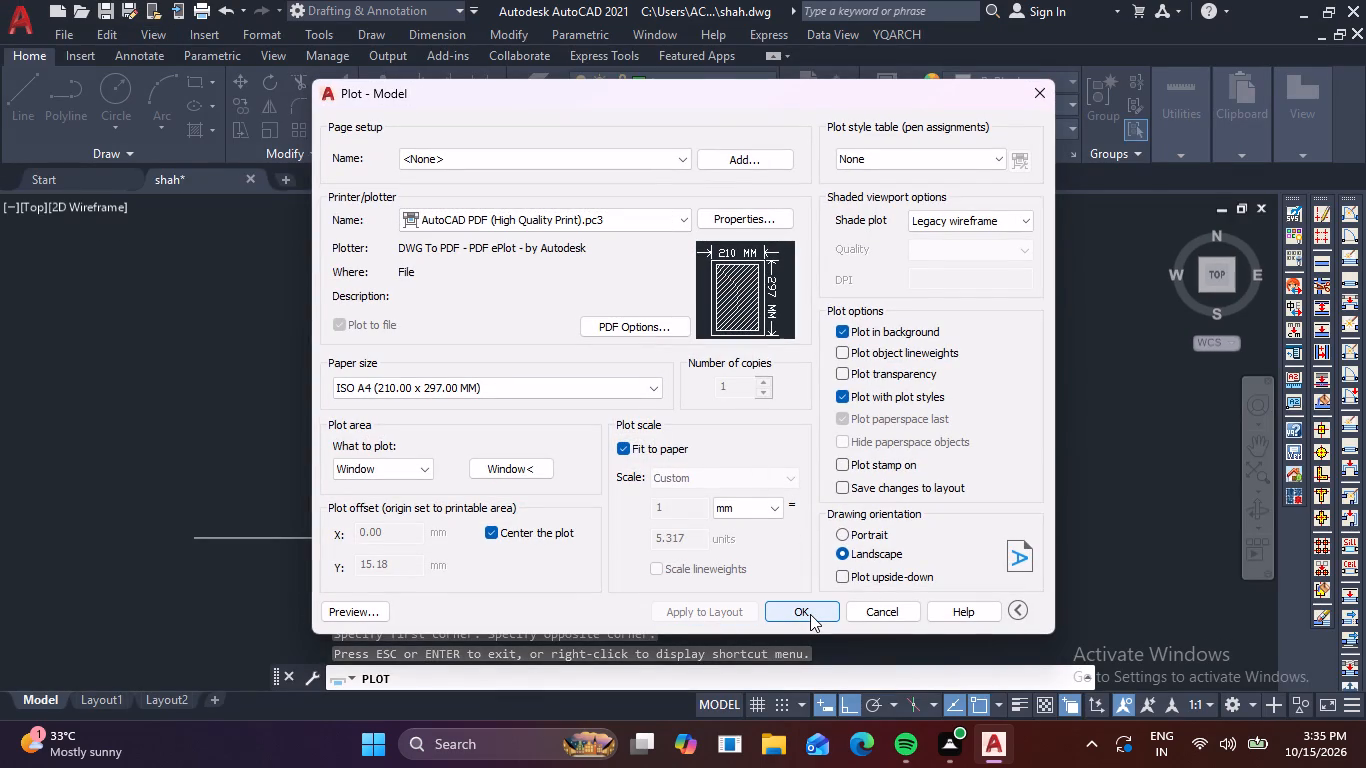
left_click(810, 614)
left_click(957, 555)
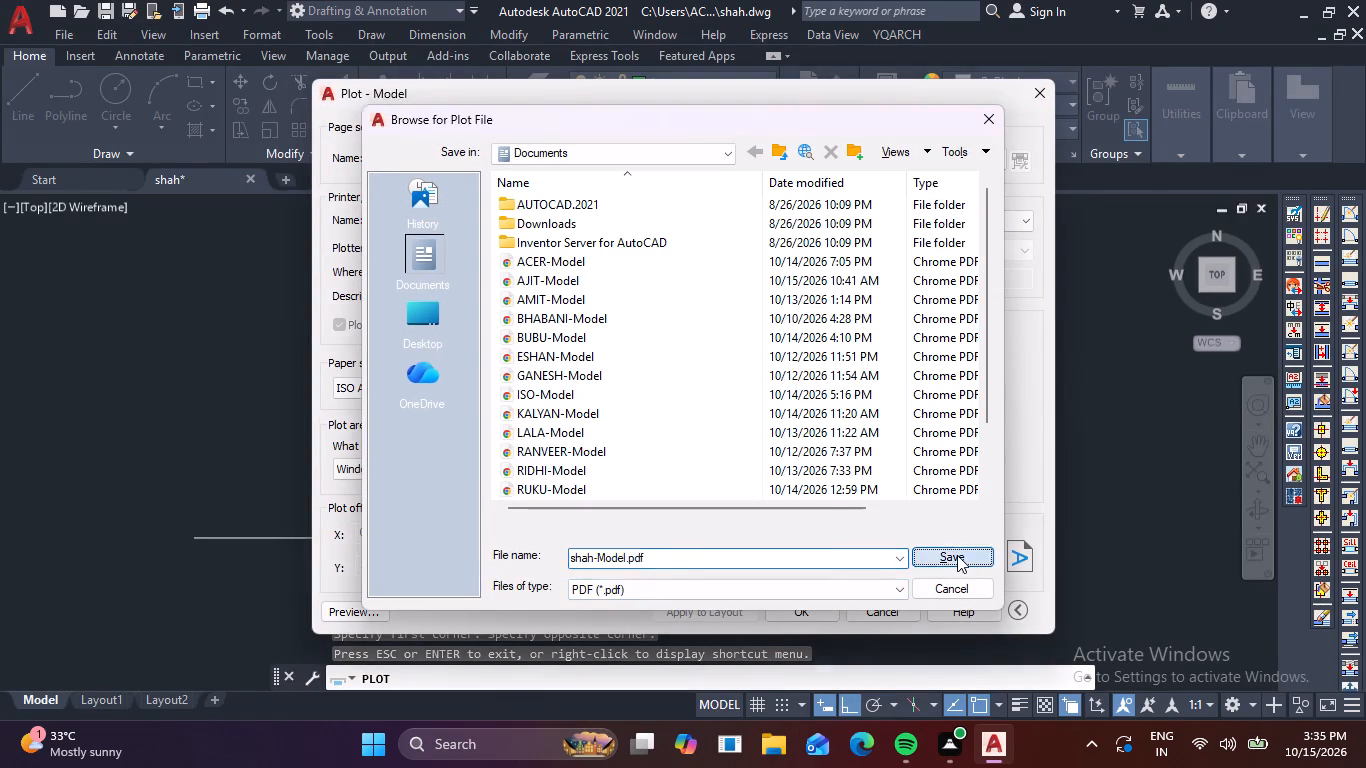
left_click(816, 398)
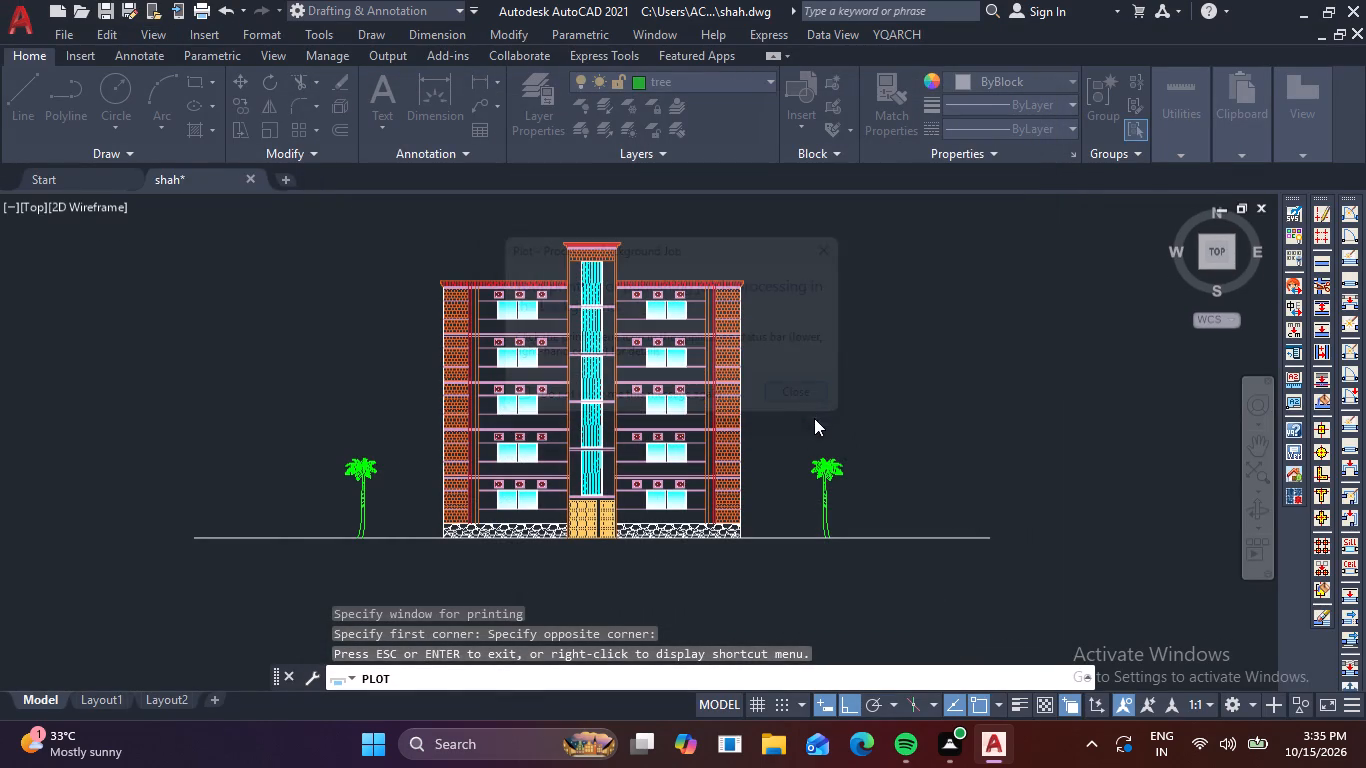
Query the drawing's log file path with the LOGFILENAME variable.
scroll(918, 482, "down", 1)
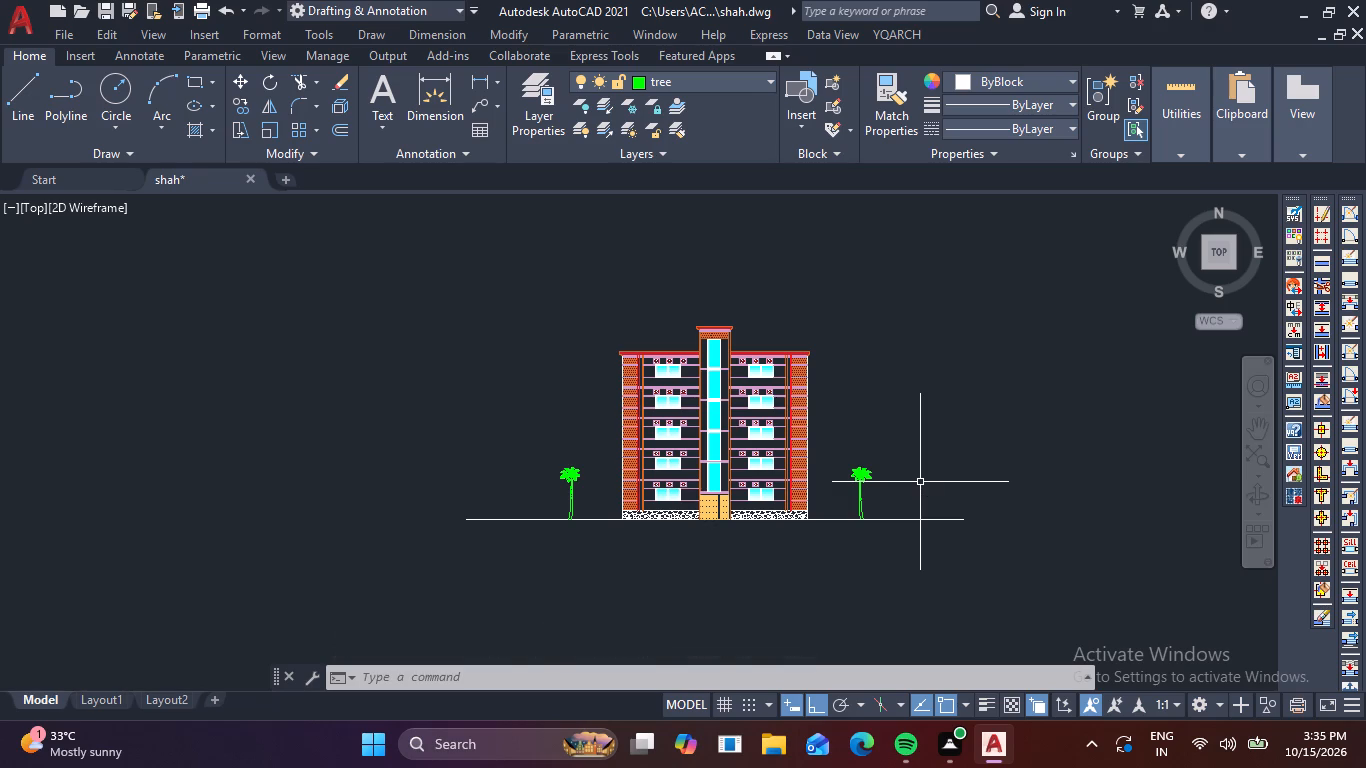
type("lo")
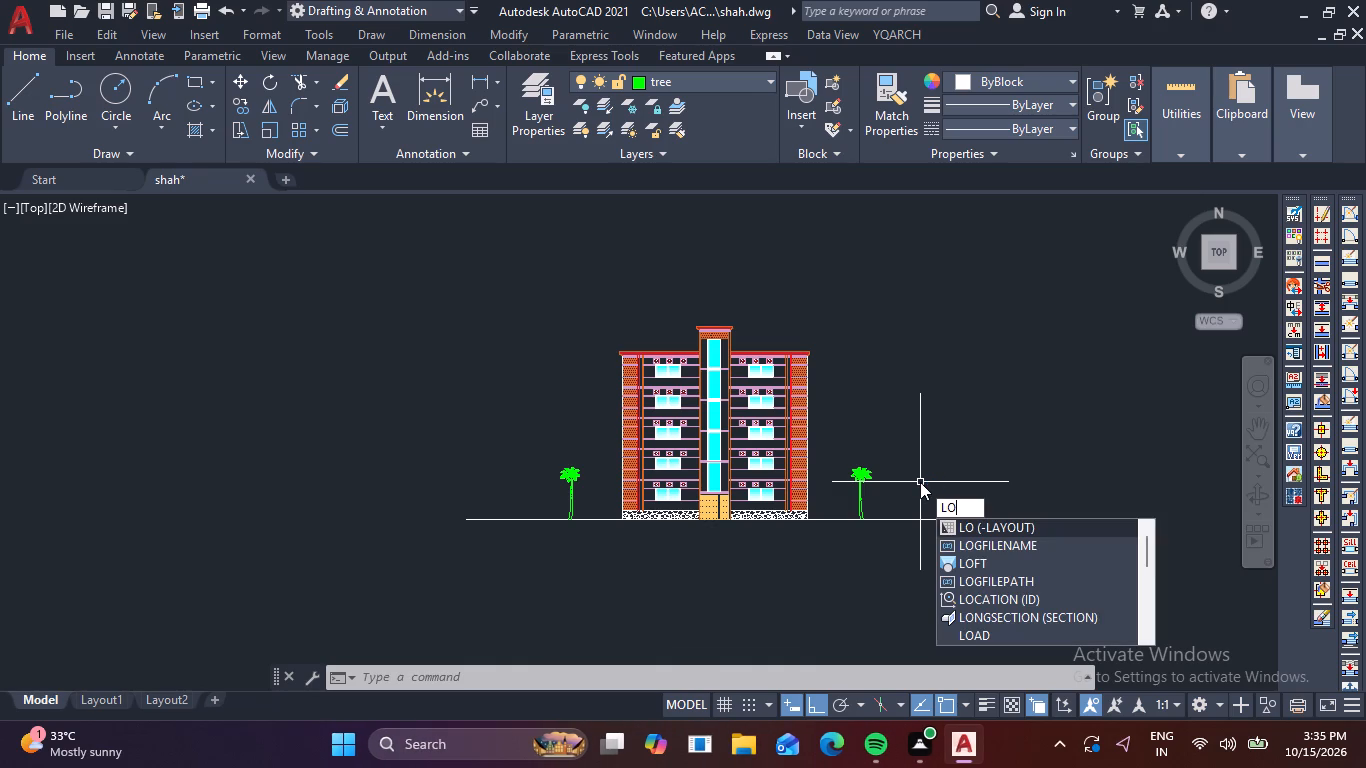
key("g")
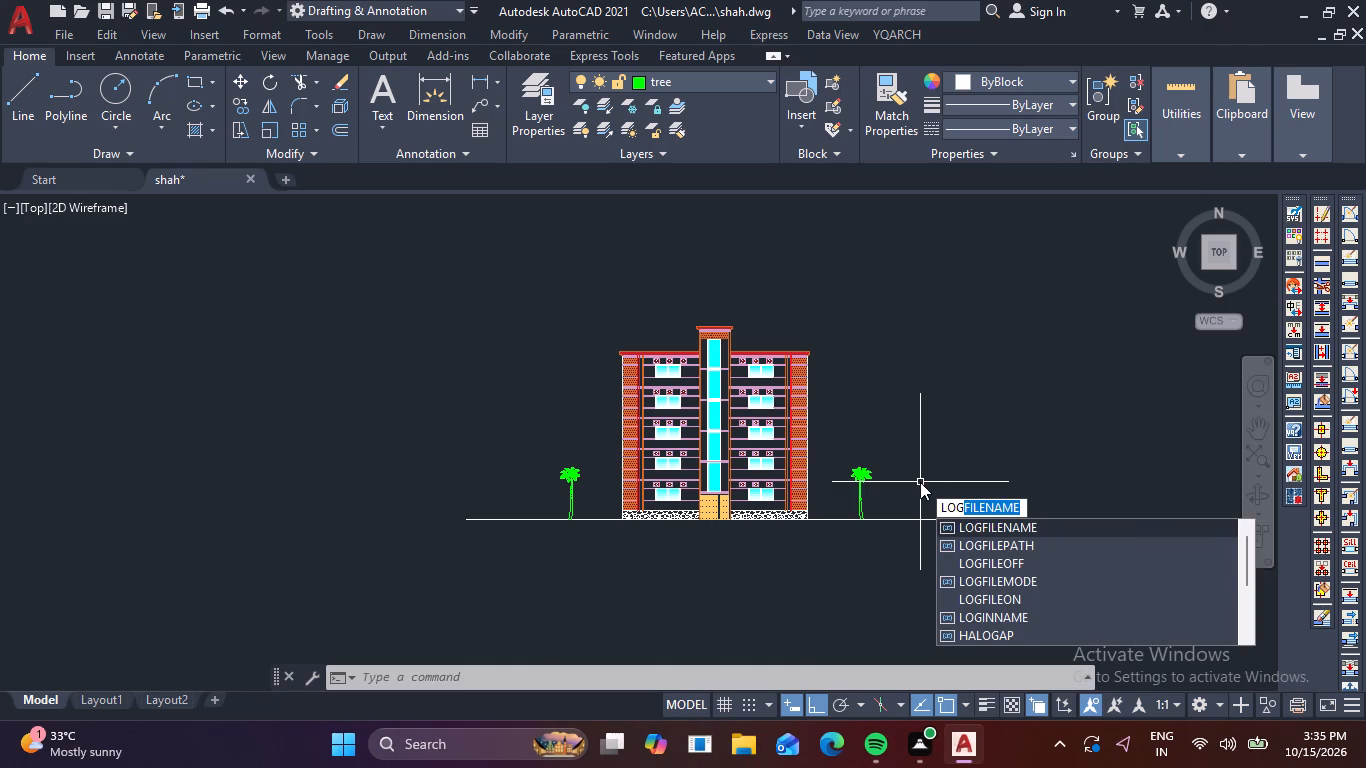
left_click(1044, 521)
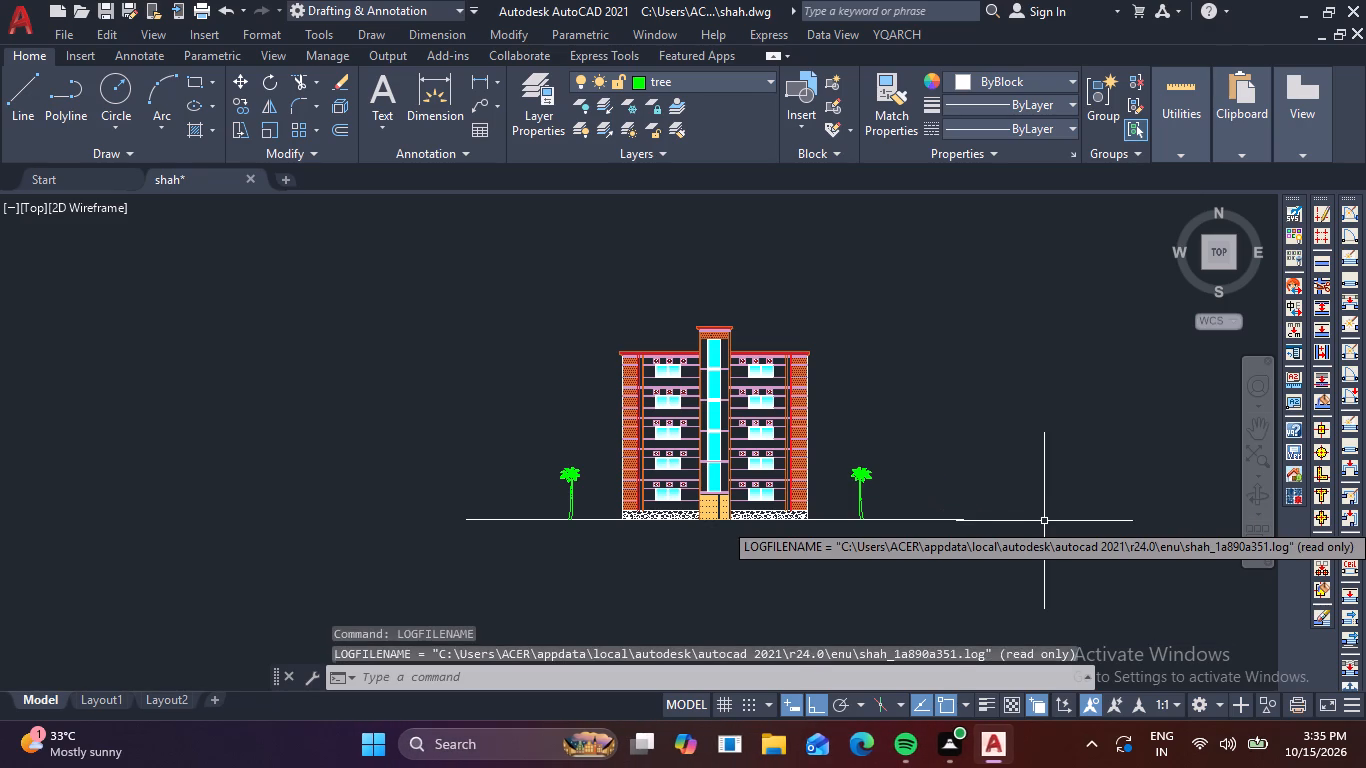